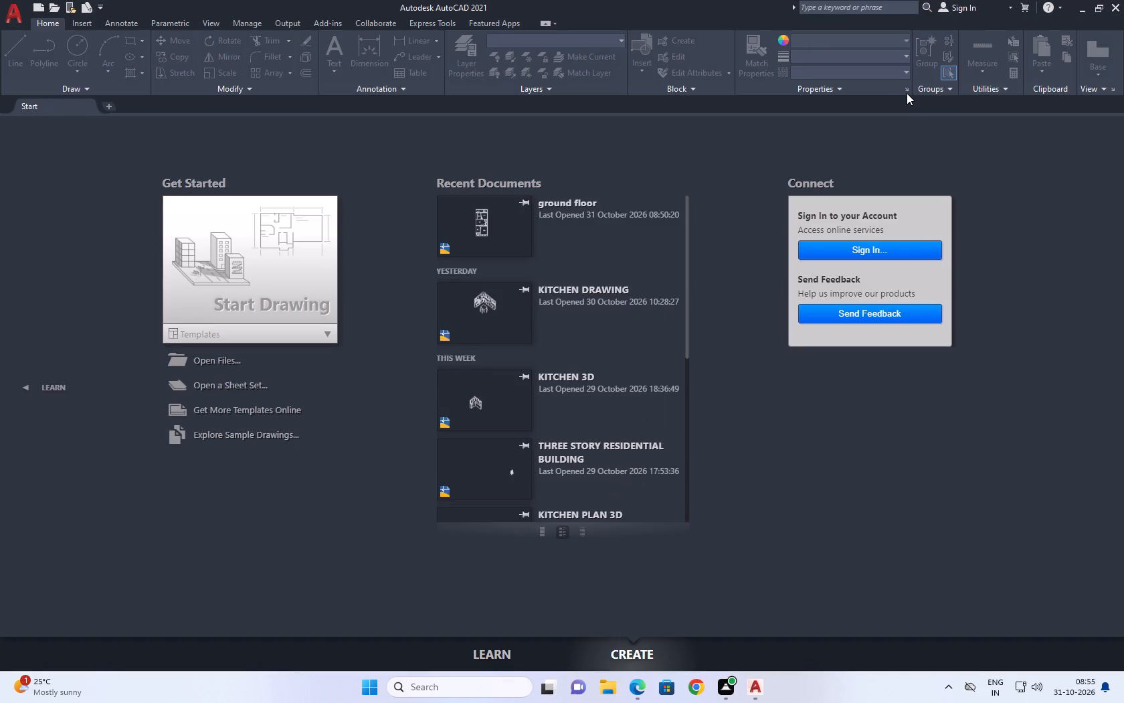
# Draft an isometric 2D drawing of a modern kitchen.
# Start a new blank drawing.
pyautogui.click(274, 265)
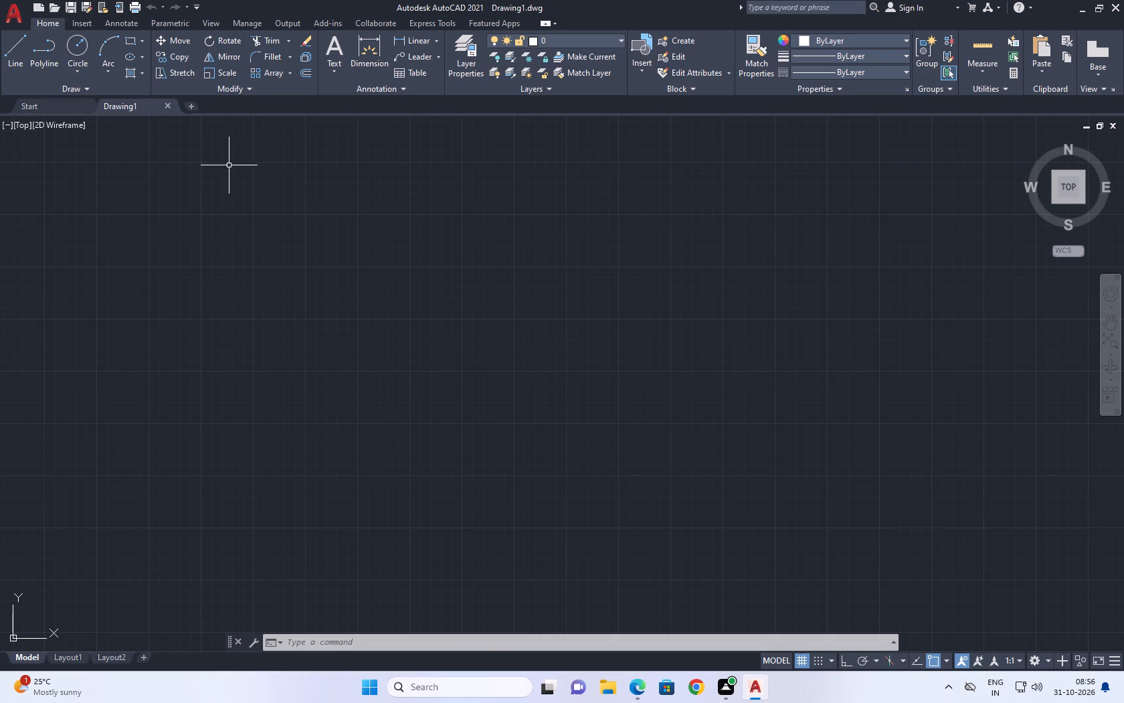
# Save the drawing as KICTCHEN MODEL in the MANISHA folder on the Desktop.
pyautogui.click(7, 16)
pyautogui.click(68, 177)
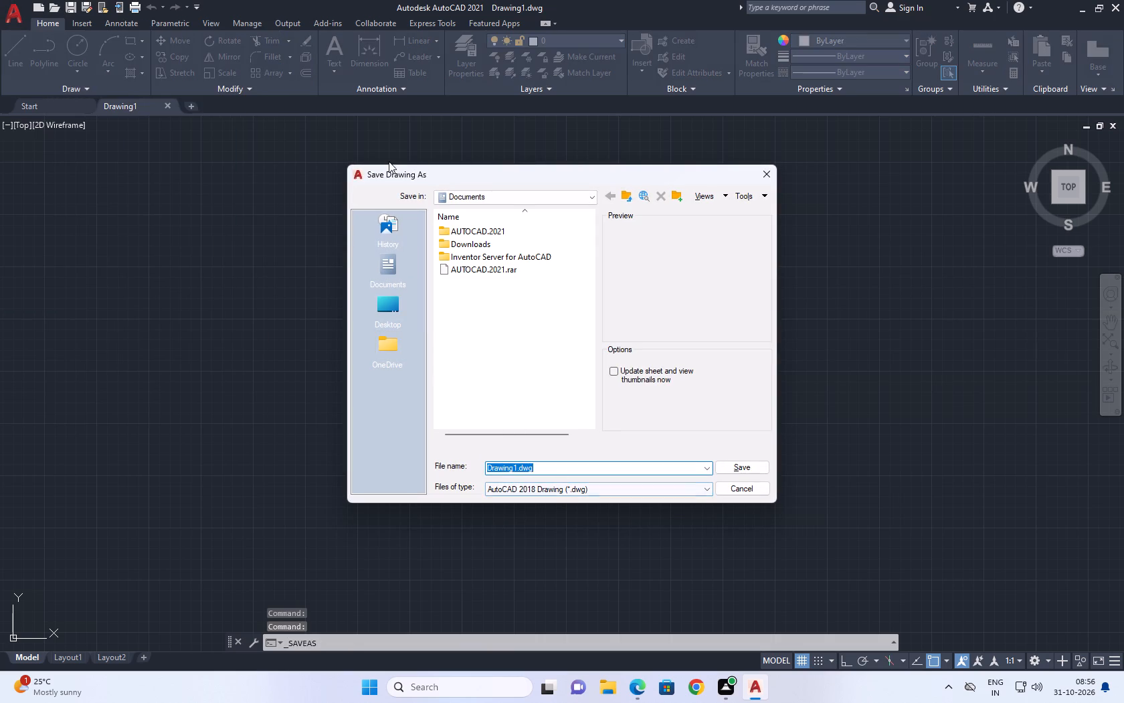
pyautogui.click(387, 309)
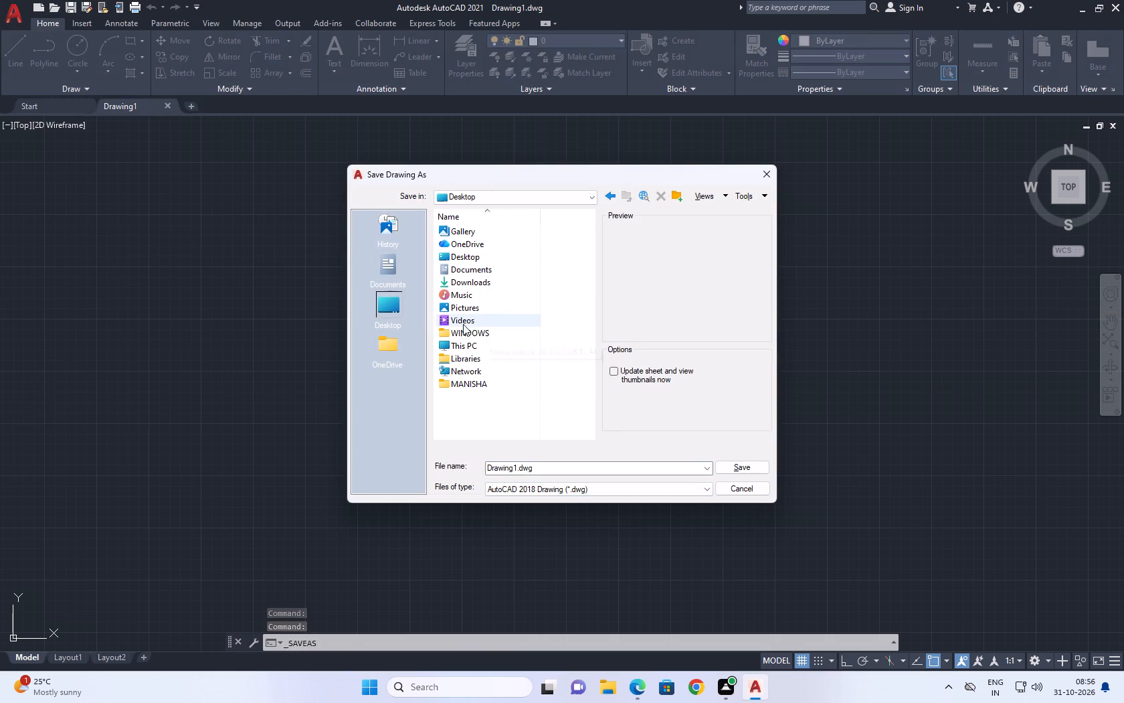
pyautogui.doubleClick(466, 385)
pyautogui.doubleClick(520, 383)
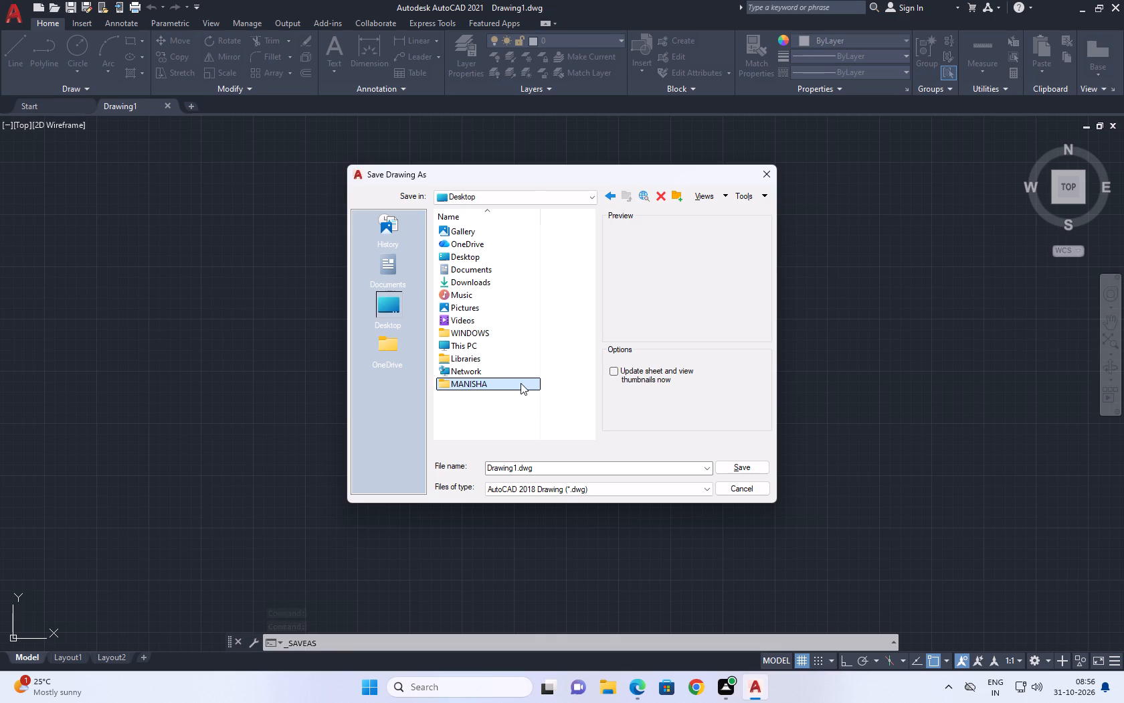
pyautogui.doubleClick(527, 387)
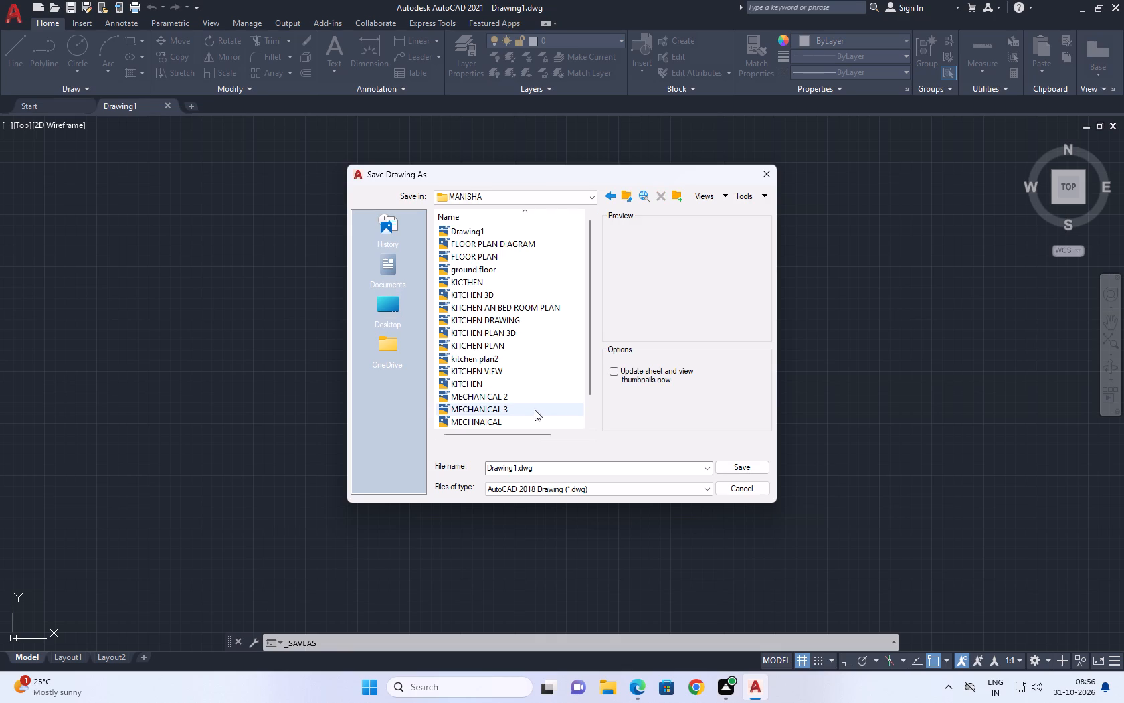
pyautogui.scroll(-5, 516, 309)
pyautogui.scroll(-1, 517, 390)
pyautogui.click(554, 471)
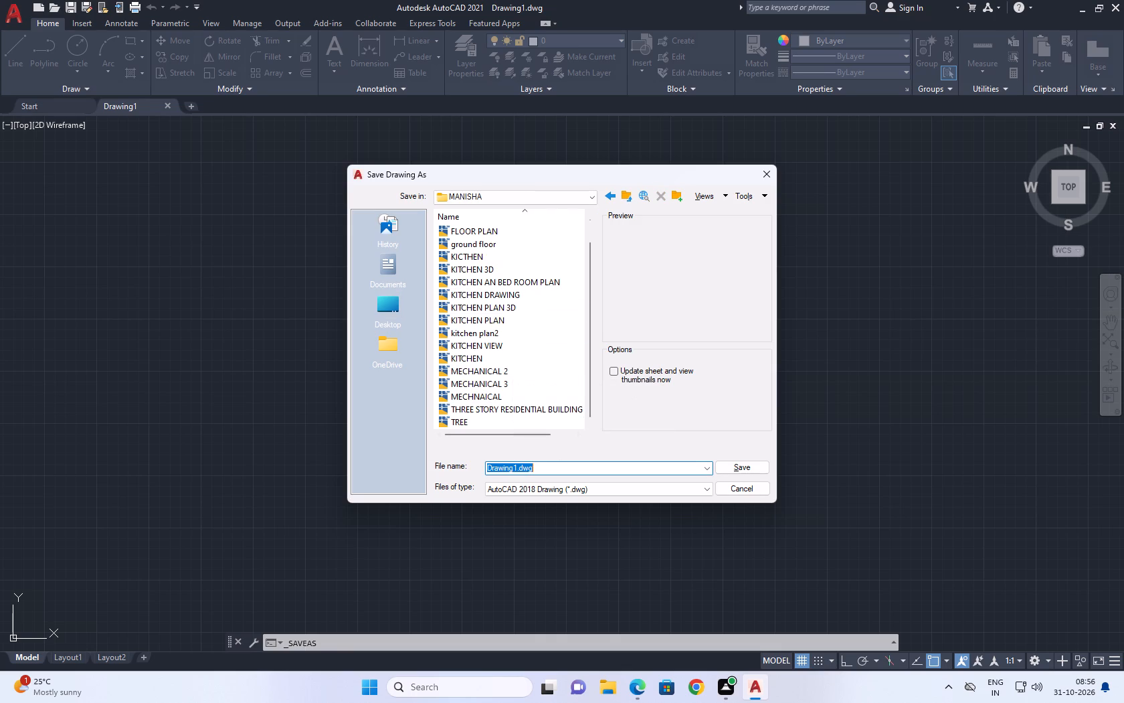
pyautogui.write('KICTCHEN')
pyautogui.press('space')
pyautogui.write('MODE')
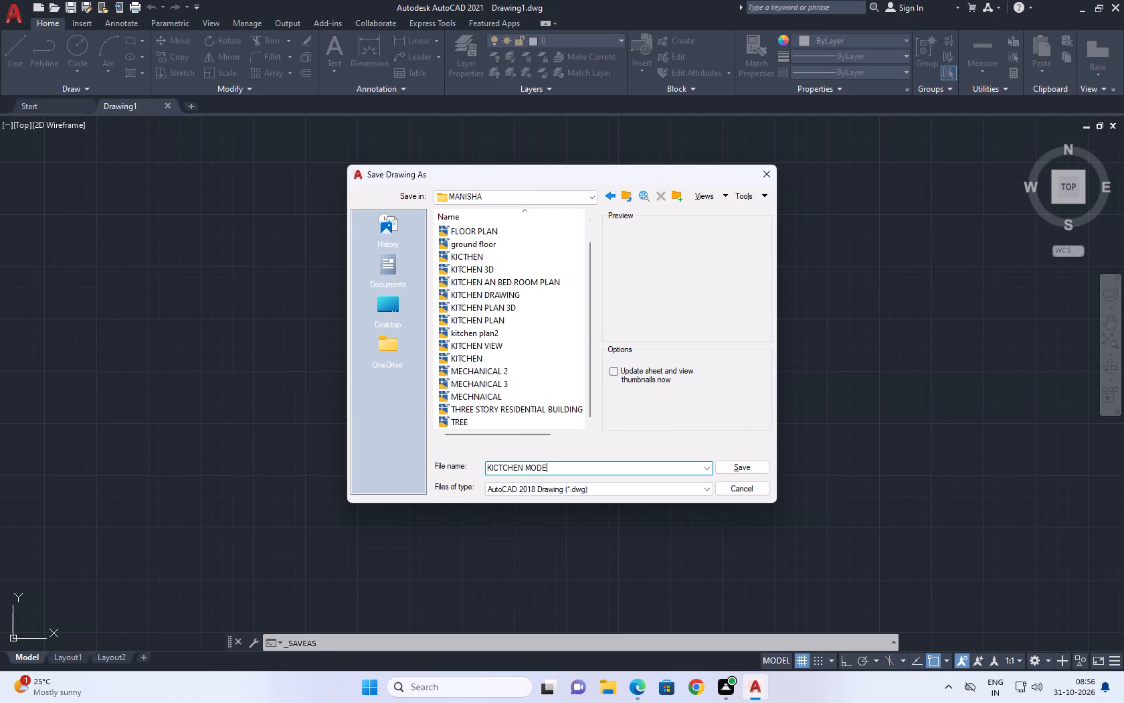
pyautogui.press('l')
pyautogui.click(745, 473)
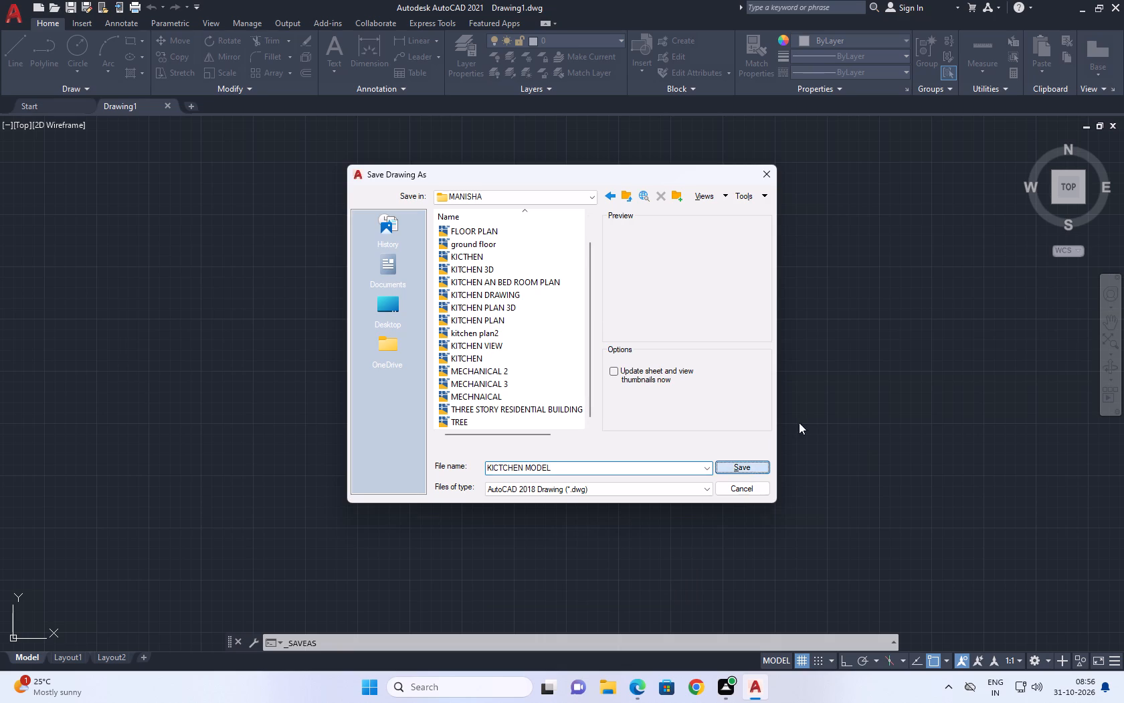
# Open the program options and apply the existing Open and Save settings.
pyautogui.scroll(-1, 189, 702)
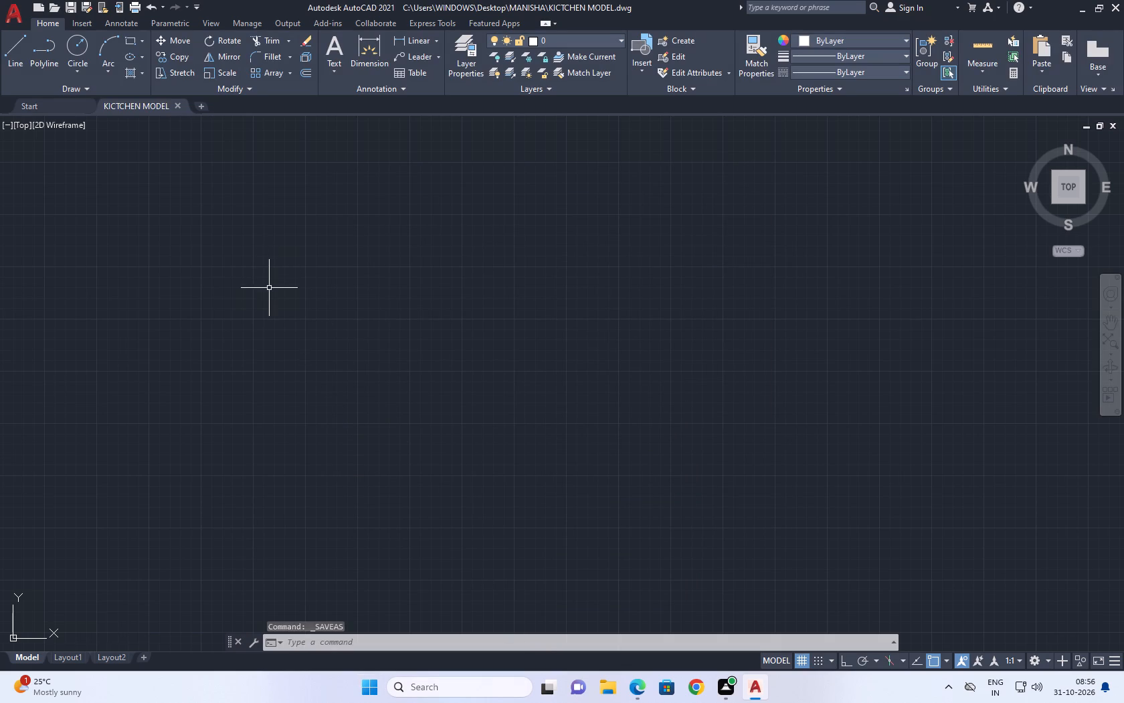
pyautogui.write('OP')
pyautogui.press('space')
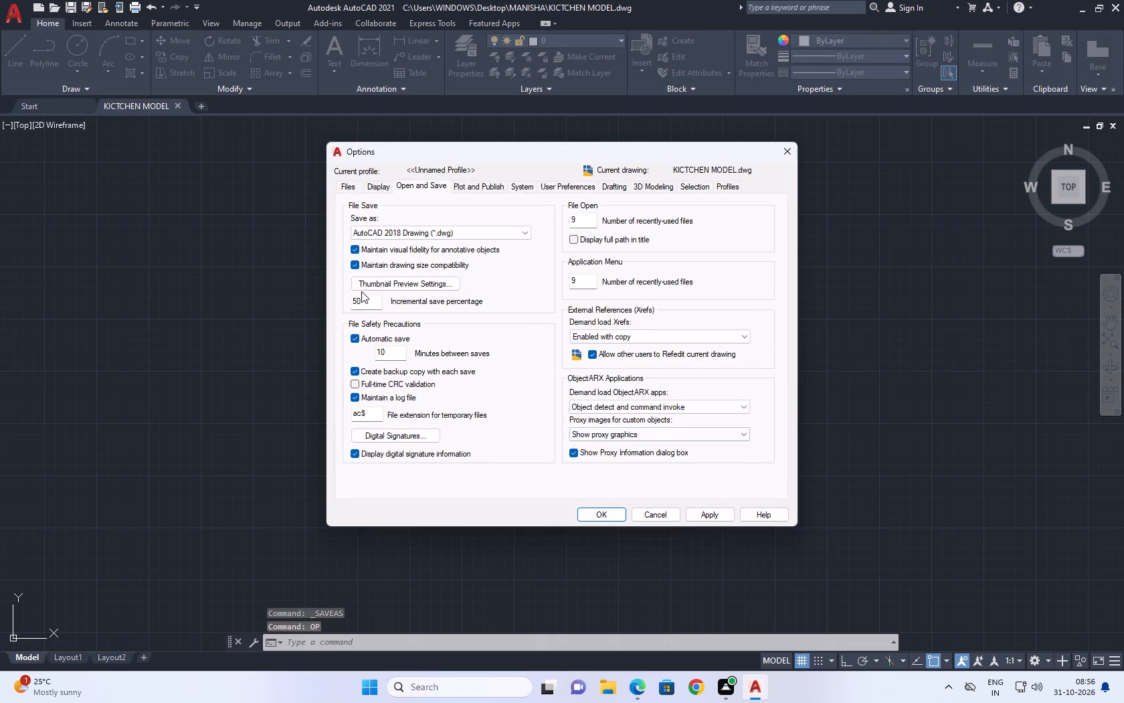
pyautogui.click(712, 517)
pyautogui.click(611, 512)
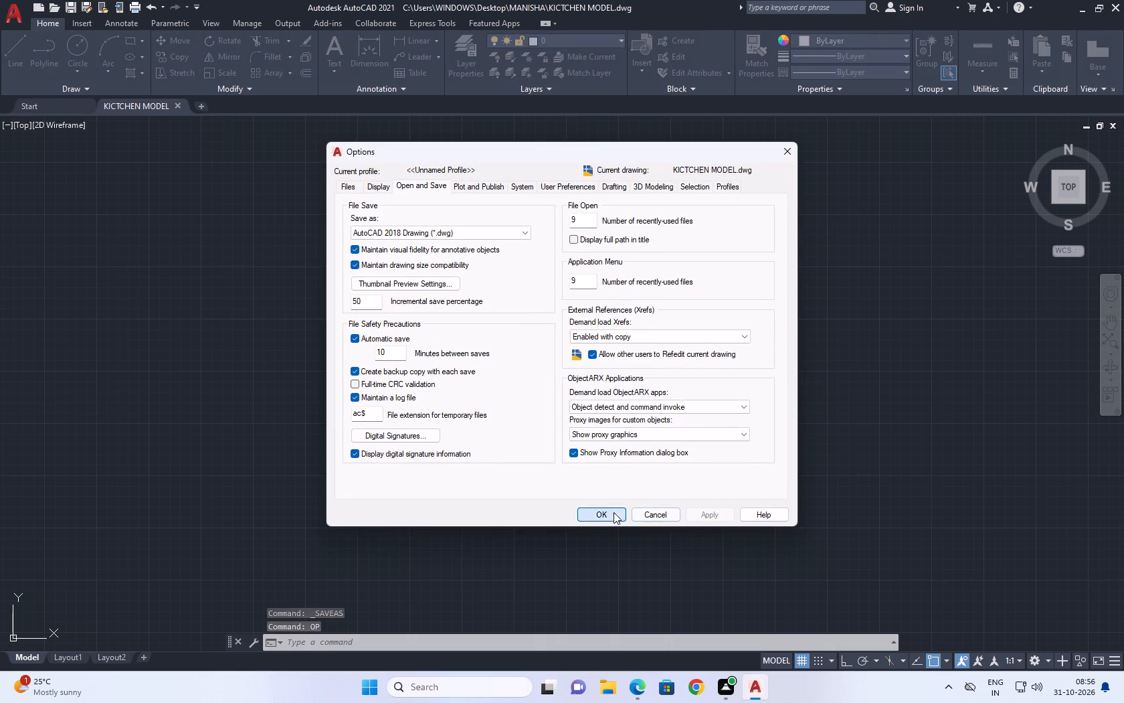
# Set the drawing units to Engineering length with 0'-0" precision and Inches as the insertion scale.
pyautogui.moveTo(549, 384); pyautogui.dragTo(470, 473, button='middle')
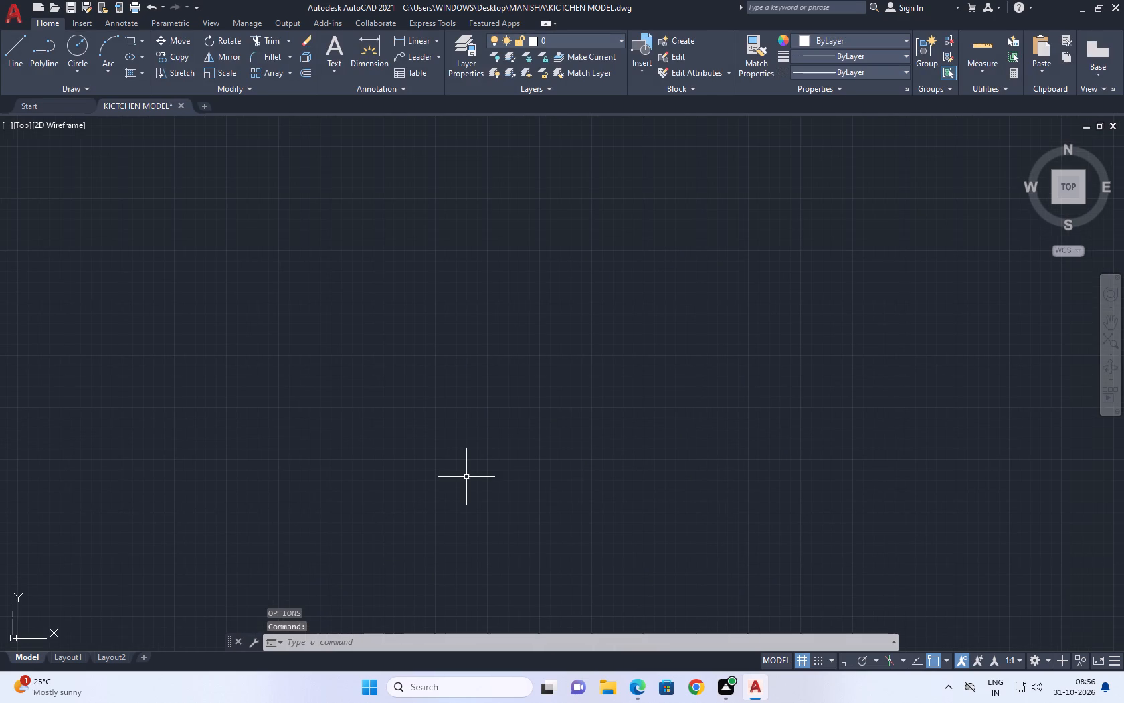
pyautogui.press('u')
pyautogui.press('n')
pyautogui.press('space')
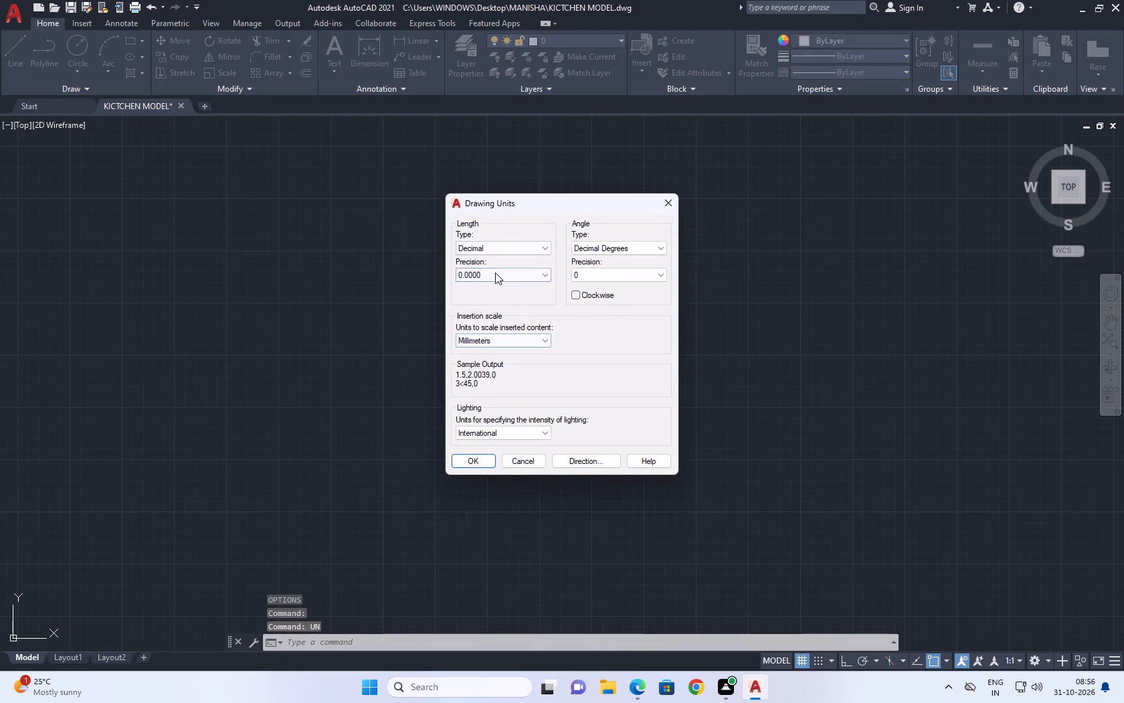
pyautogui.click(500, 248)
pyautogui.click(485, 275)
pyautogui.click(489, 273)
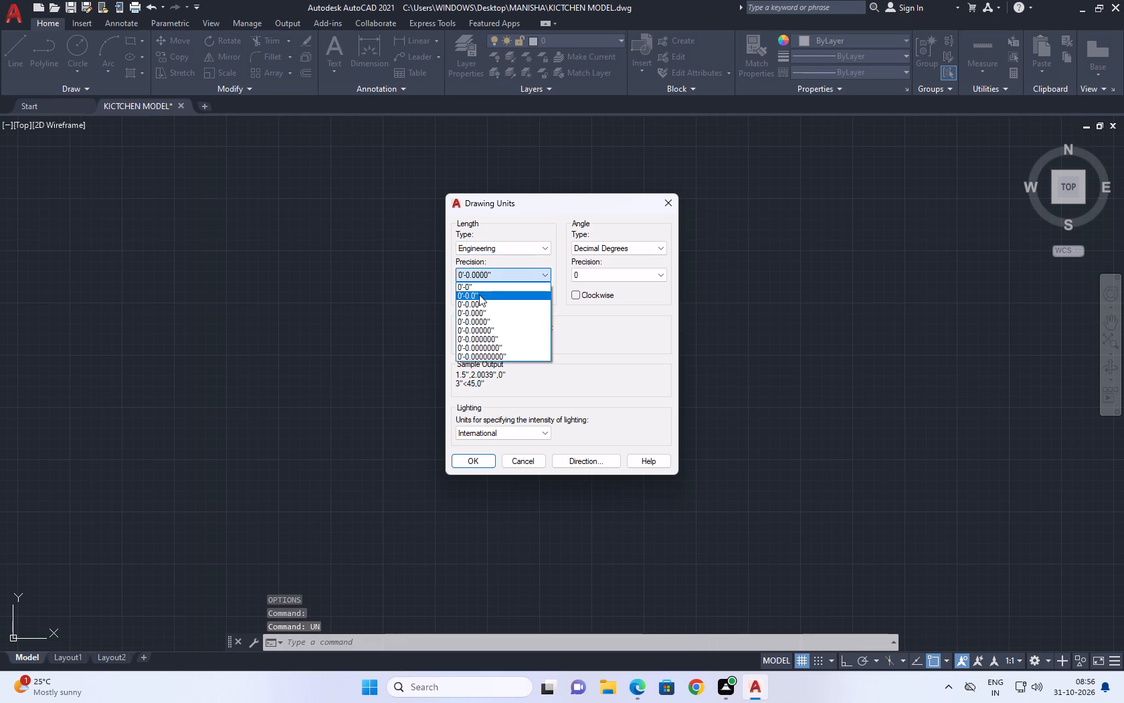
pyautogui.click(479, 295)
pyautogui.click(490, 270)
pyautogui.click(483, 286)
pyautogui.click(490, 345)
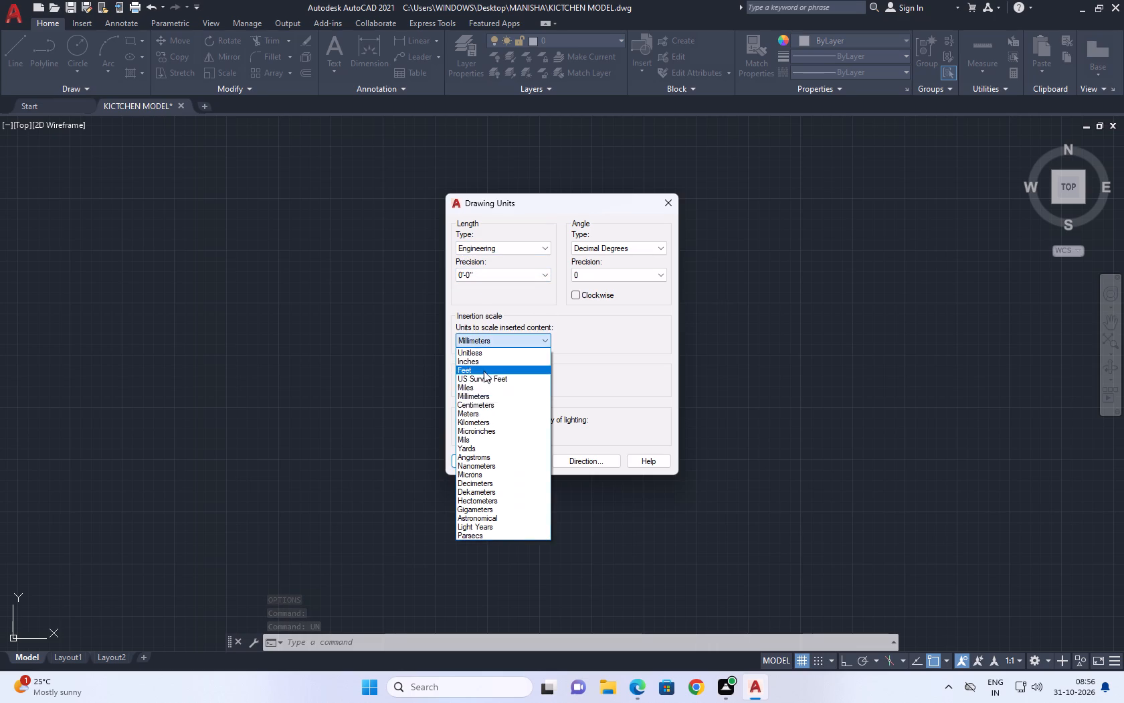
pyautogui.click(475, 366)
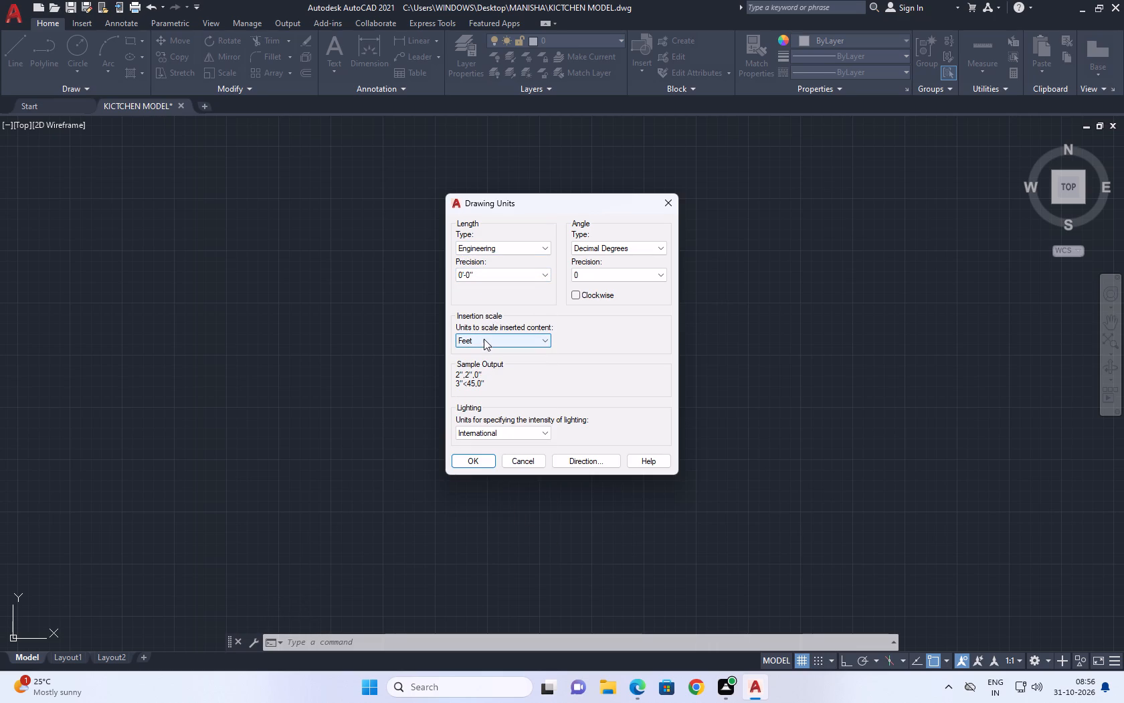
pyautogui.click(484, 339)
pyautogui.click(474, 364)
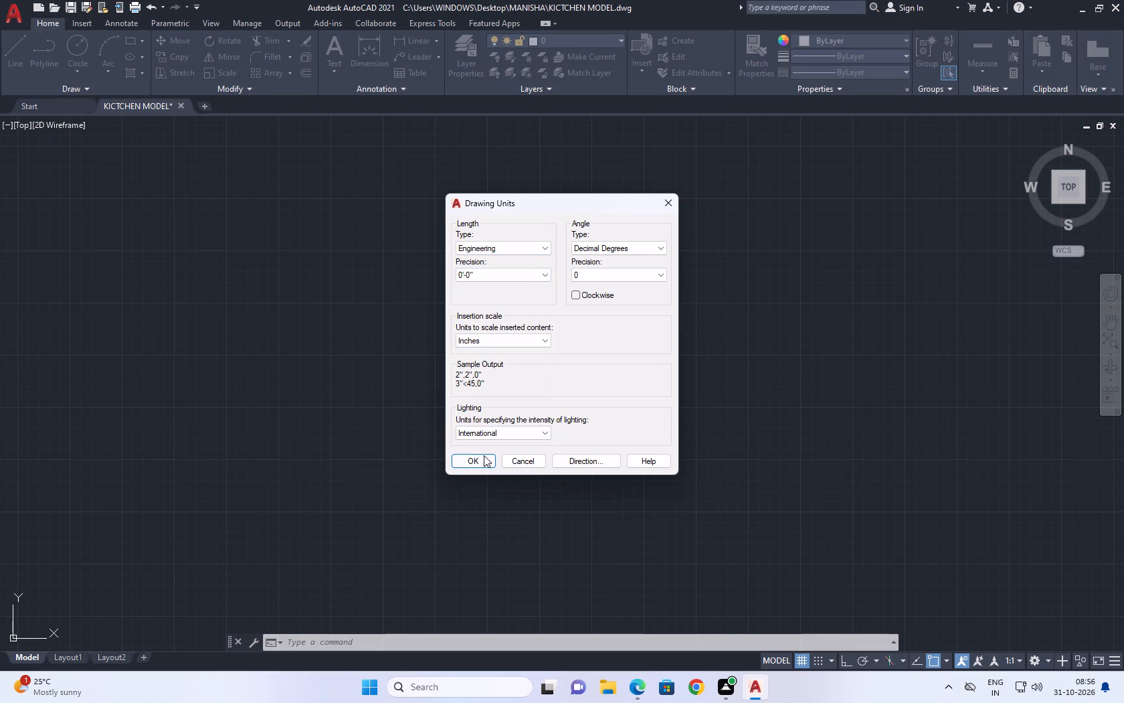
pyautogui.click(481, 457)
# Modify dimension style ISO-25 to Engineering primary units with 0'-0" precision and make it current.
pyautogui.moveTo(518, 356); pyautogui.dragTo(331, 477, button='middle')
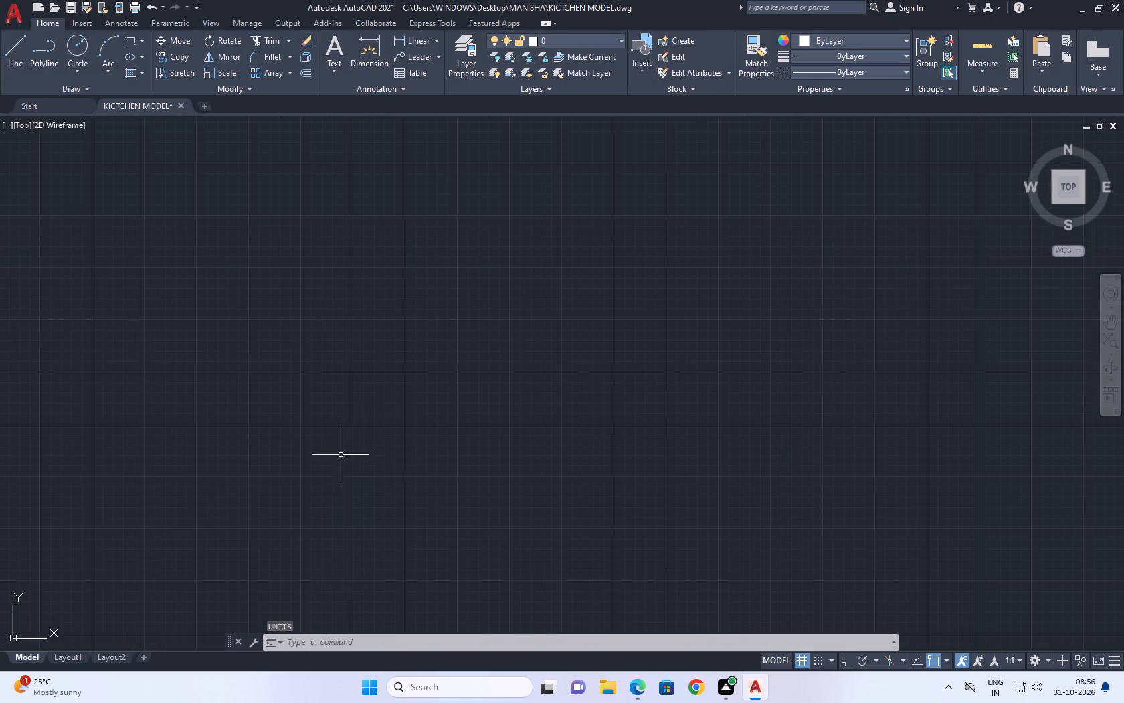
pyautogui.press('d')
pyautogui.press('space')
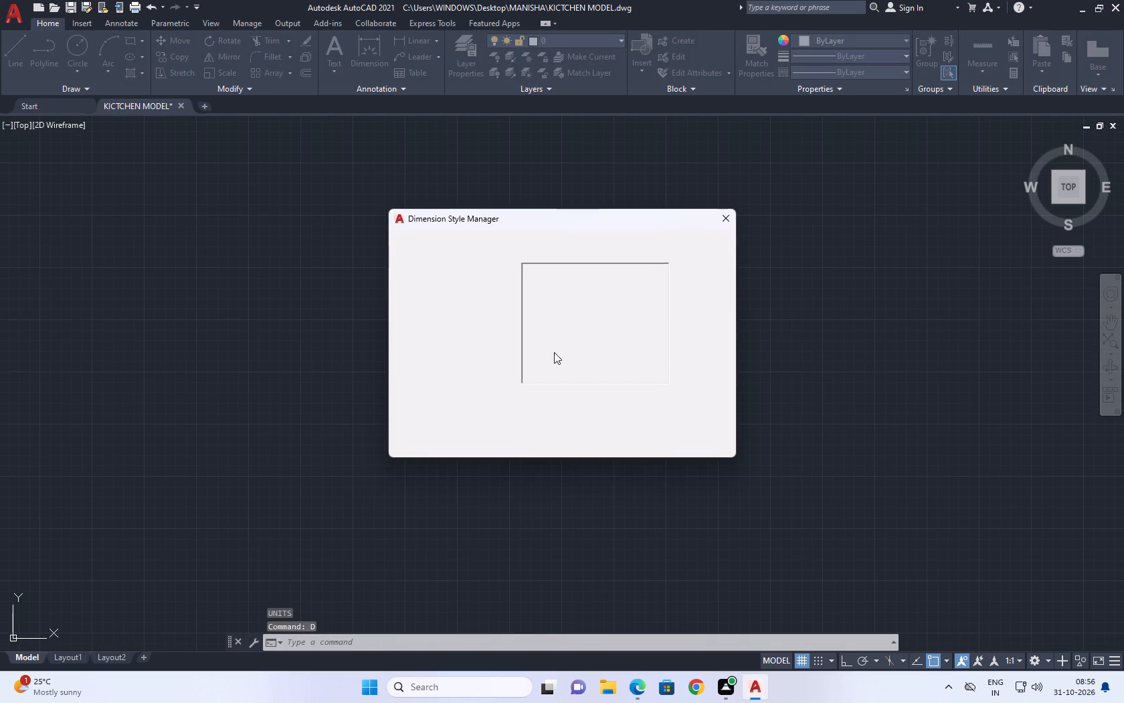
pyautogui.click(694, 313)
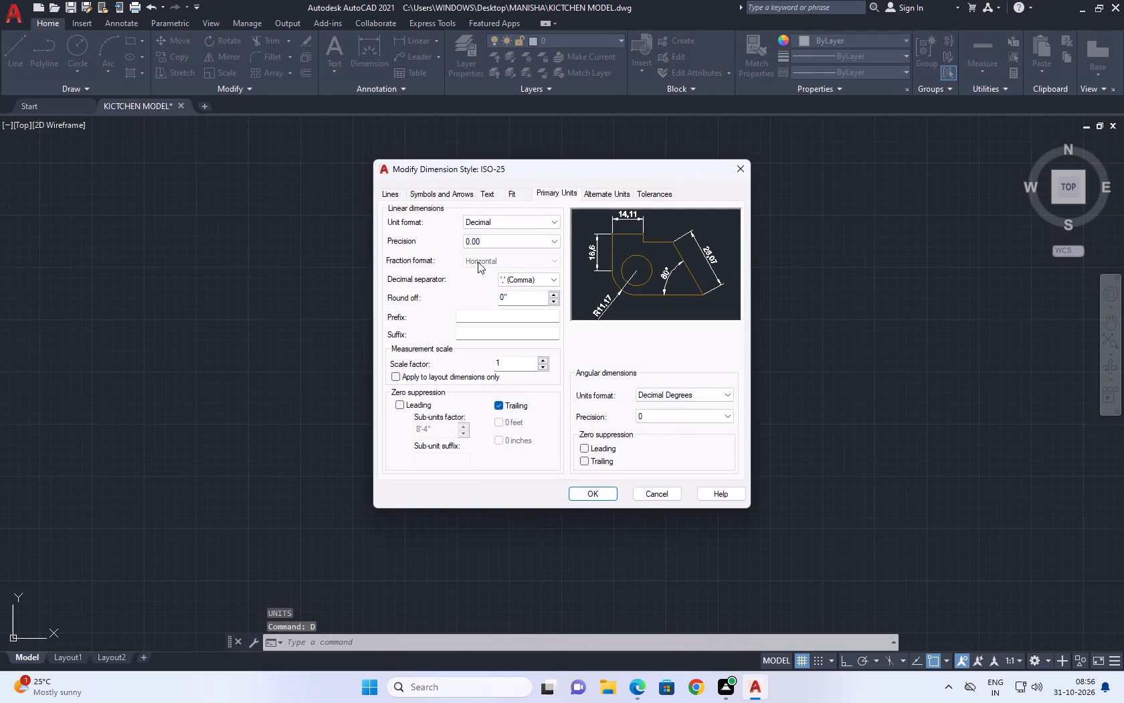
pyautogui.click(496, 225)
pyautogui.click(498, 254)
pyautogui.click(498, 244)
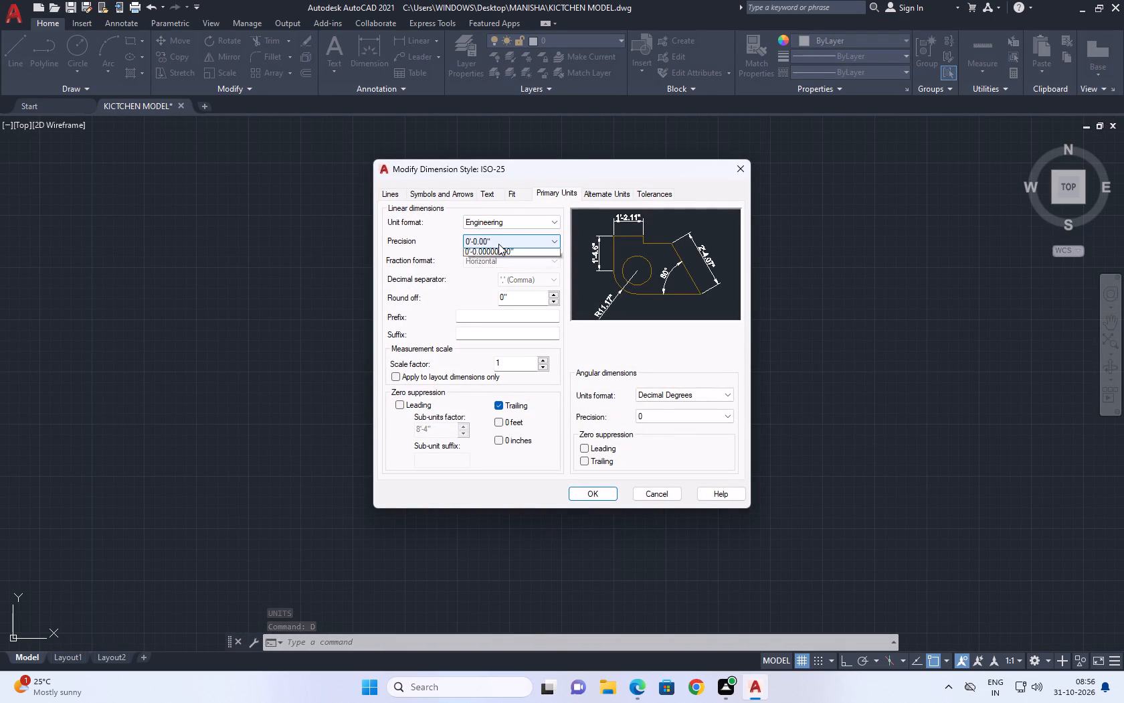
pyautogui.click(494, 252)
pyautogui.click(604, 490)
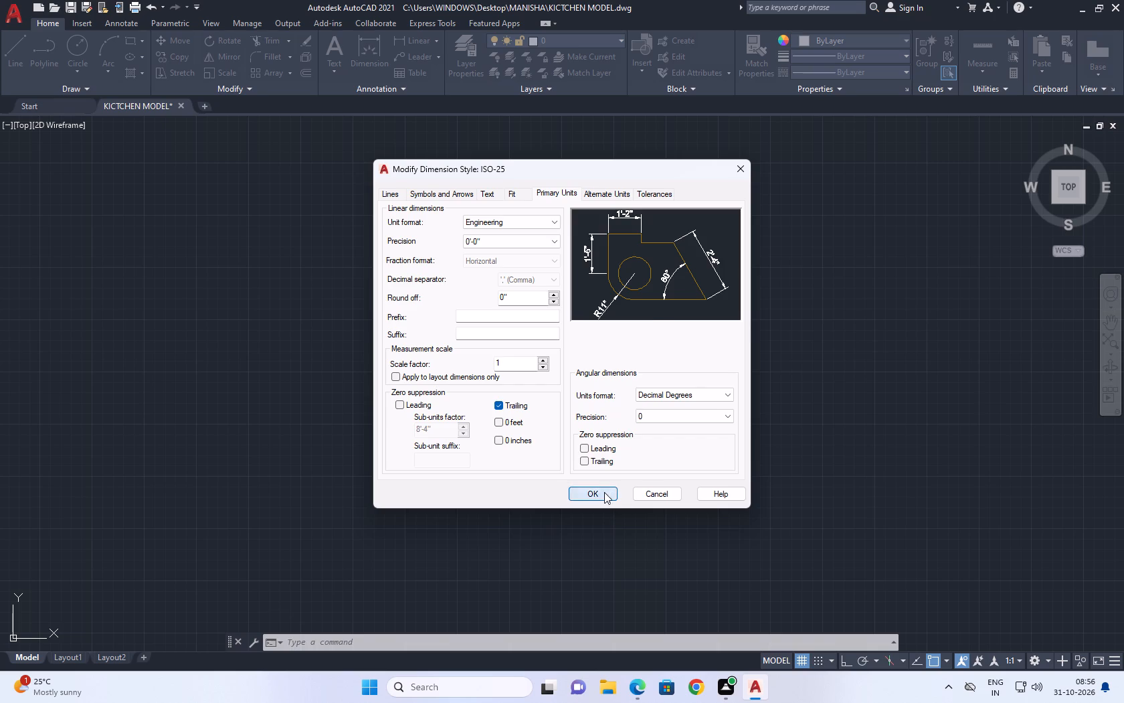
pyautogui.click(715, 265)
pyautogui.click(727, 224)
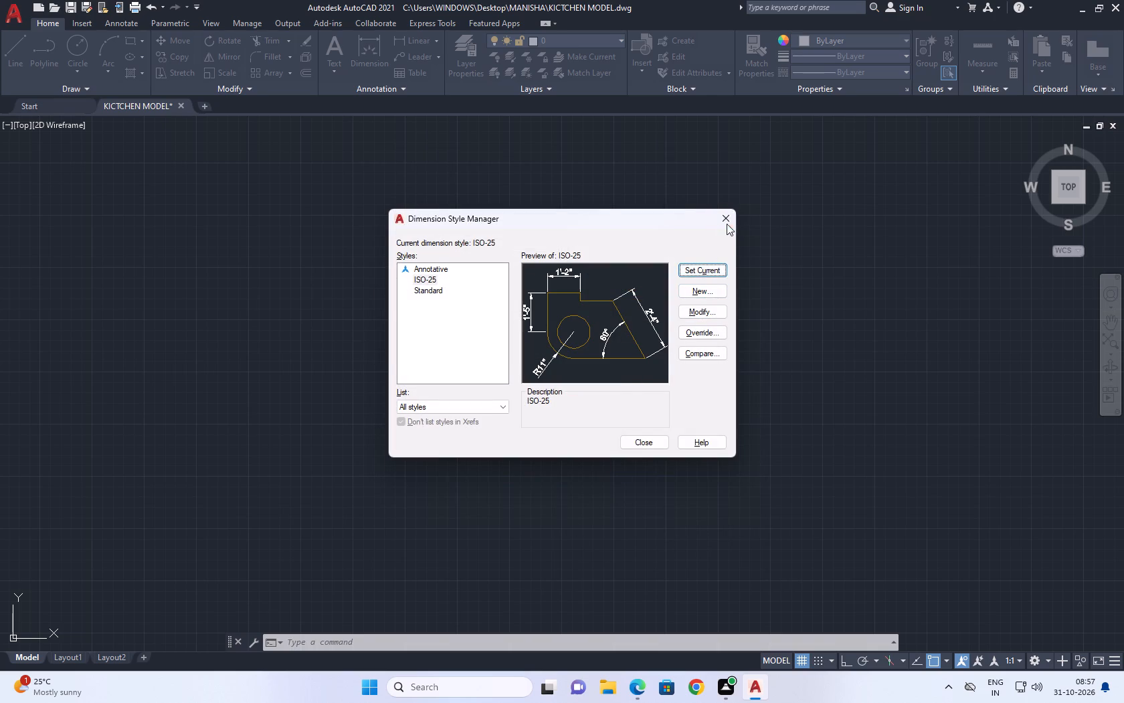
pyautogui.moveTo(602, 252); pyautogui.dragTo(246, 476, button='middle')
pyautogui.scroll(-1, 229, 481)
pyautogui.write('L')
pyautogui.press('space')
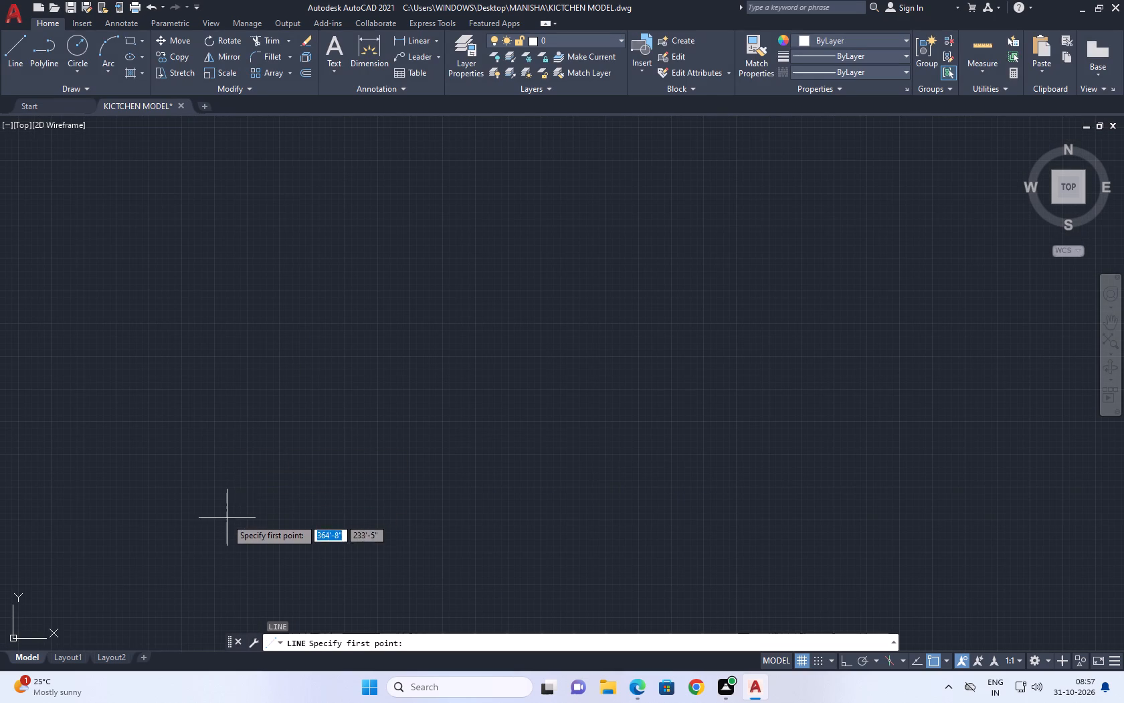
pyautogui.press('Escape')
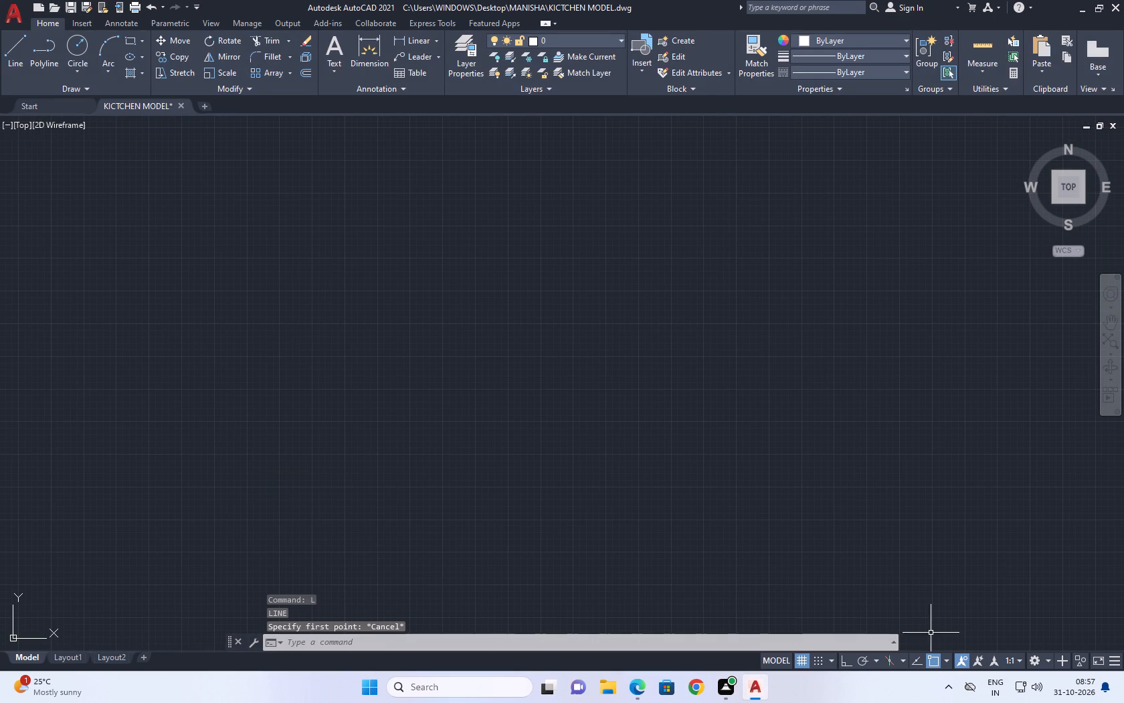
# Turn on isometric drafting with the left isoplane.
pyautogui.click(887, 660)
# With Ortho on, draw a vertical line 2'10" long upward from a free point in the empty drawing.
pyautogui.moveTo(416, 479); pyautogui.dragTo(345, 569, button='middle')
pyautogui.scroll(-1, 345, 574)
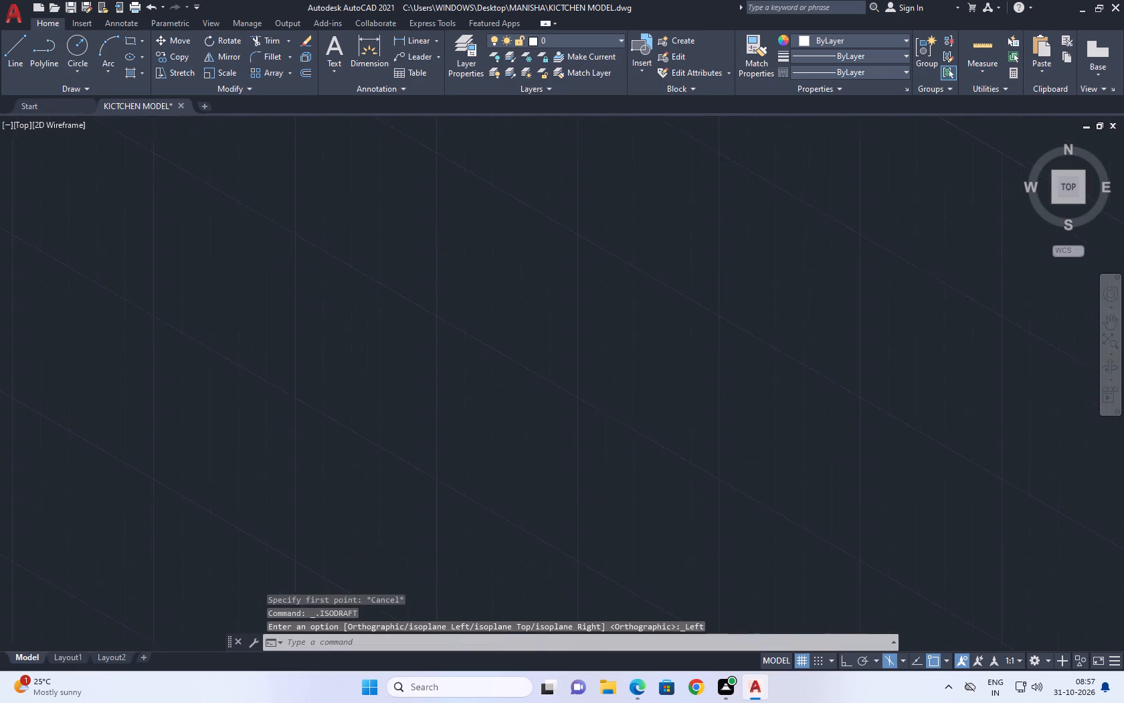
pyautogui.write('L')
pyautogui.press('space')
pyautogui.click(345, 548)
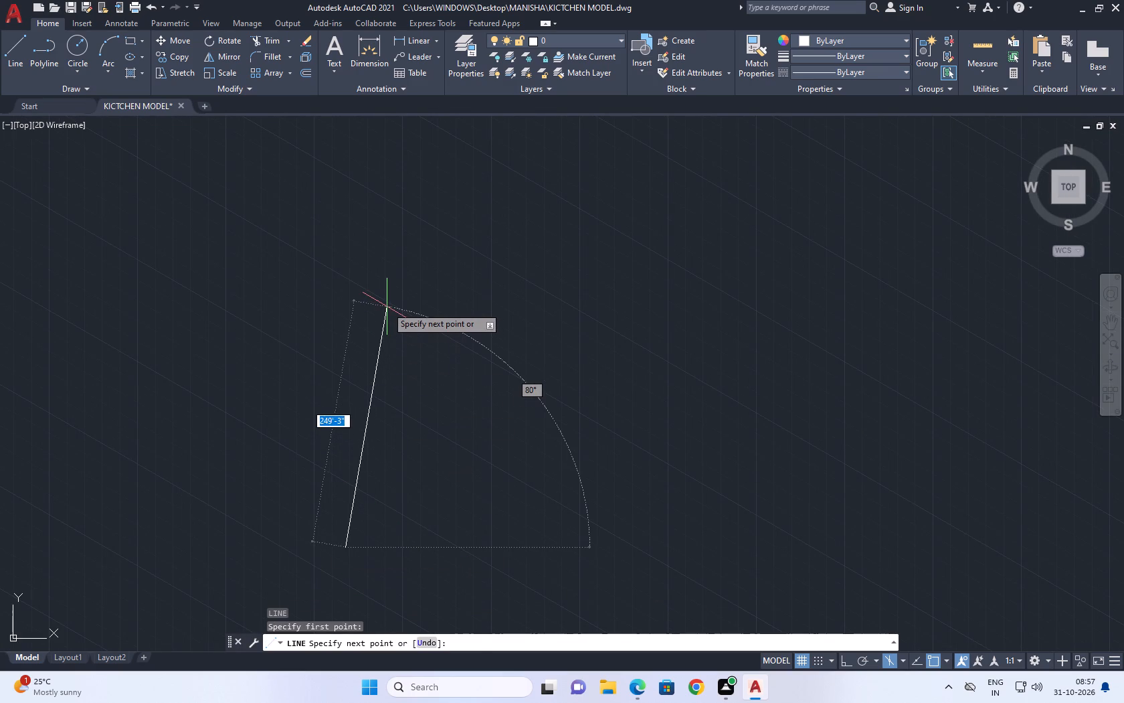
pyautogui.press('F8')
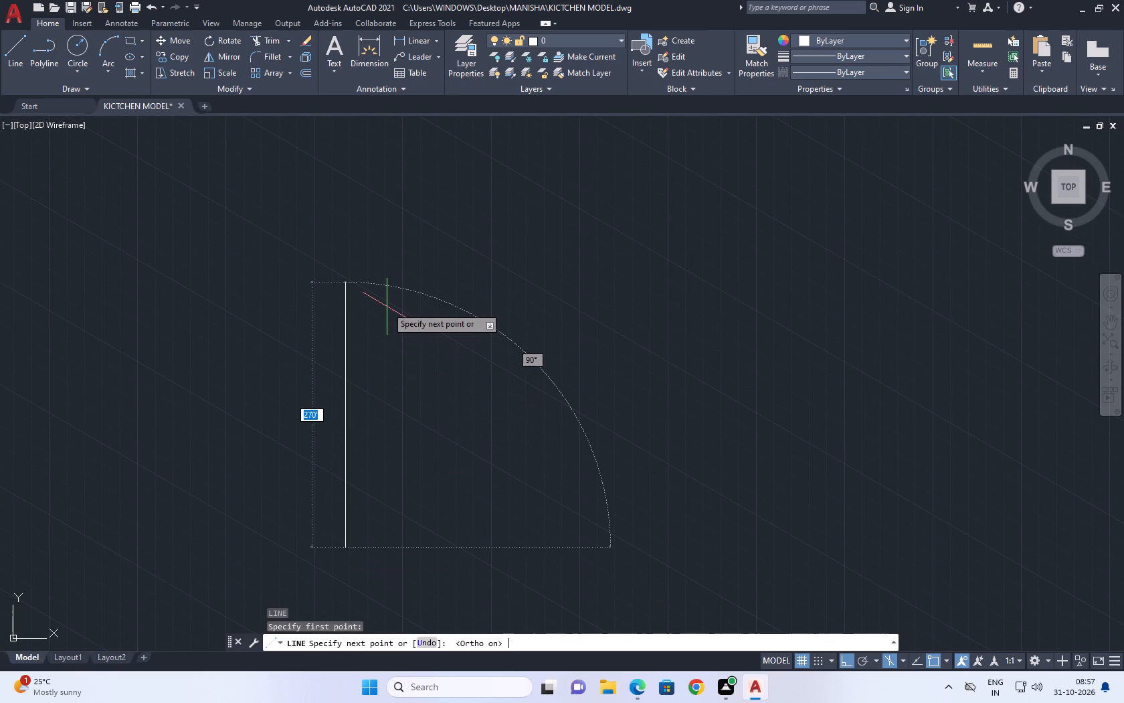
pyautogui.write("2'10")
pyautogui.press('Return')
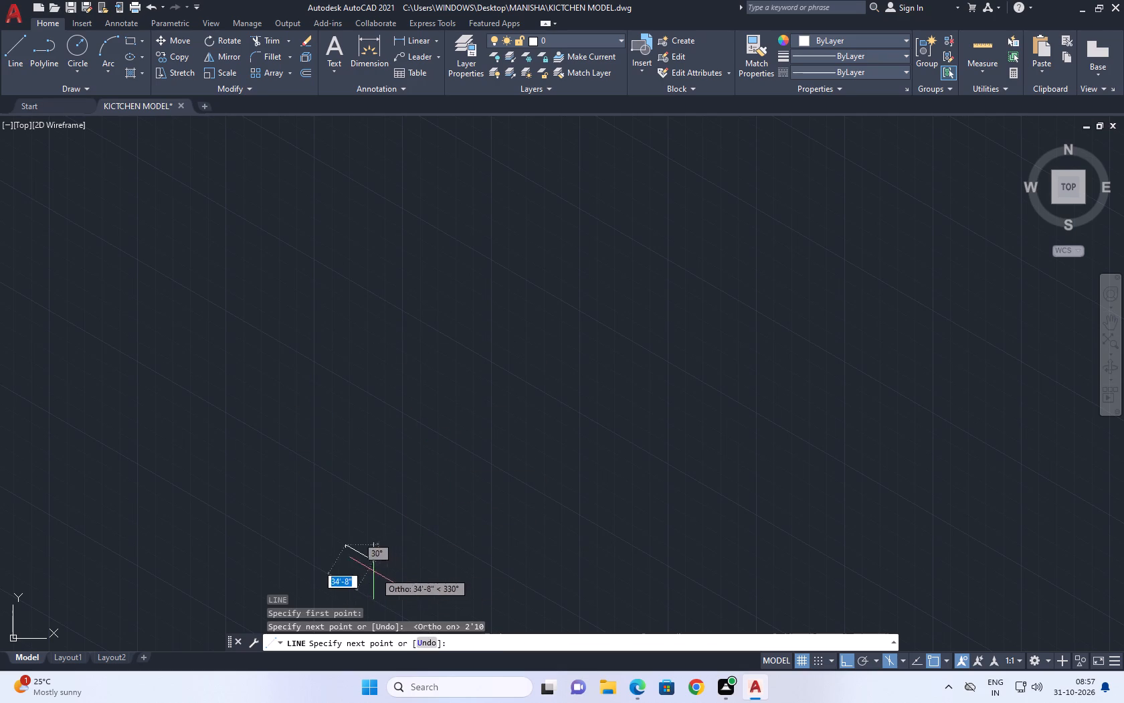
# Continue from the vertical line's top end with a 2' segment sloping down at 330°, and end the line.
pyautogui.scroll(8, 341, 554)
pyautogui.scroll(2, 393, 400)
pyautogui.scroll(-2, 438, 360)
pyautogui.moveTo(498, 345); pyautogui.dragTo(478, 358, button='middle')
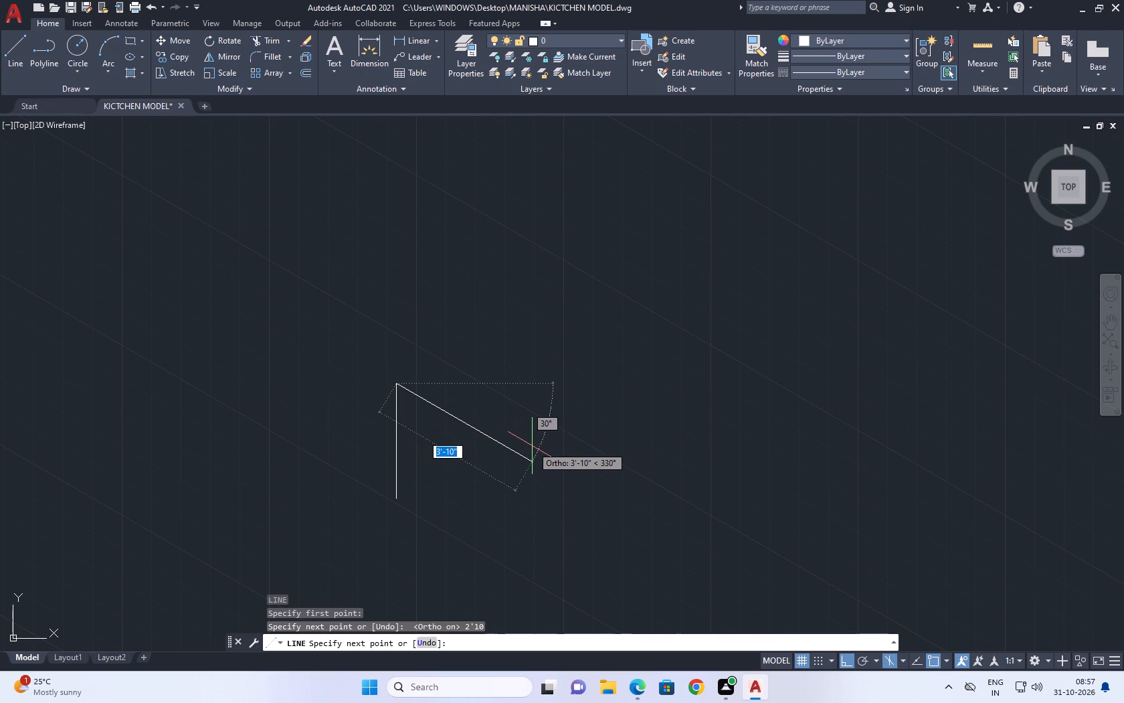
pyautogui.write("2'")
pyautogui.press('Return')
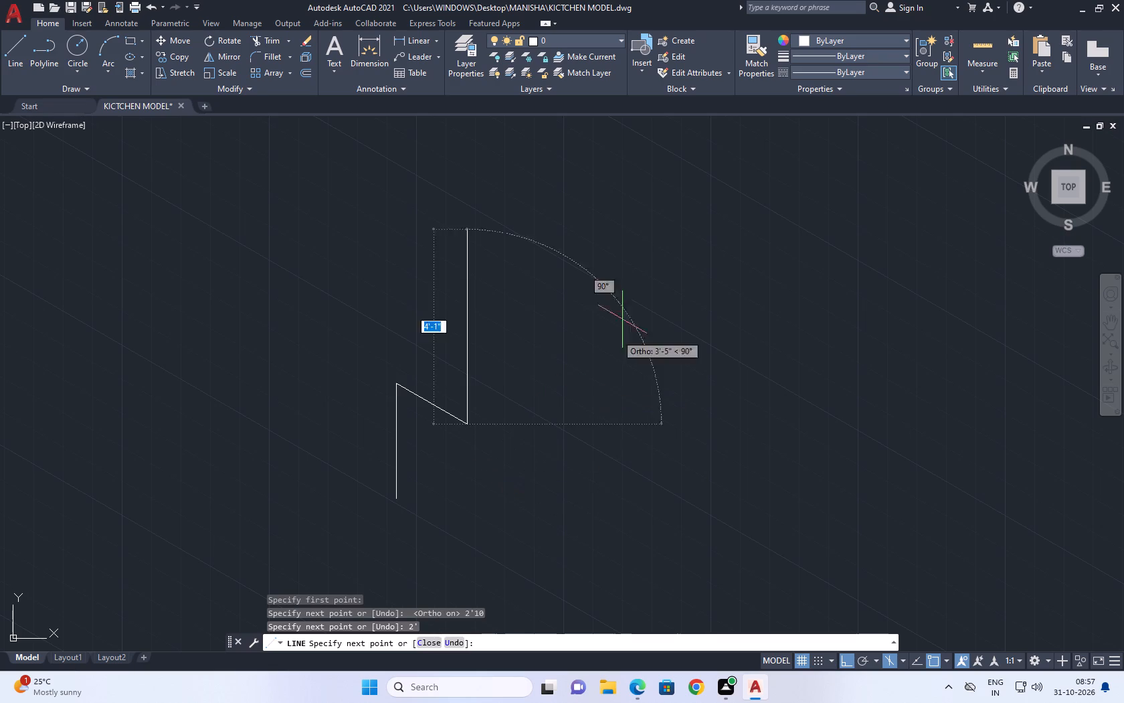
pyautogui.moveTo(657, 299); pyautogui.dragTo(597, 367, button='middle')
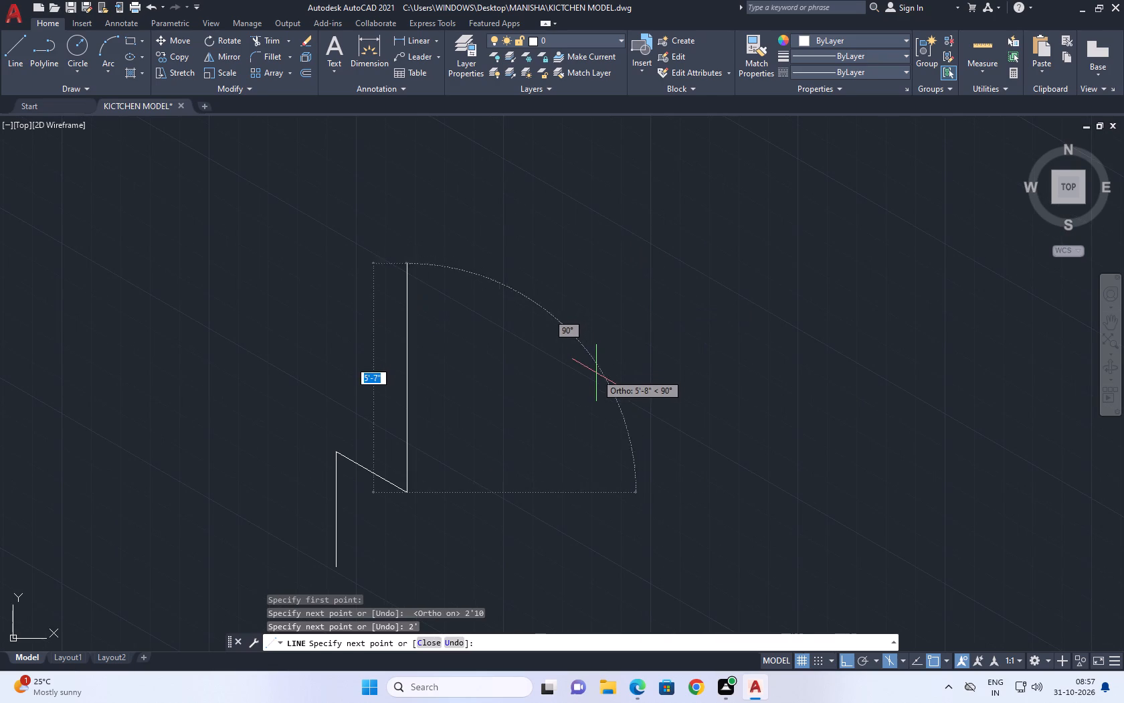
pyautogui.press('Escape')
# Draw a 1'6" line straight up from the top end of the 2'10" vertical line.
pyautogui.write('L')
pyautogui.press('space')
pyautogui.moveTo(433, 461); pyautogui.dragTo(595, 471, button='middle')
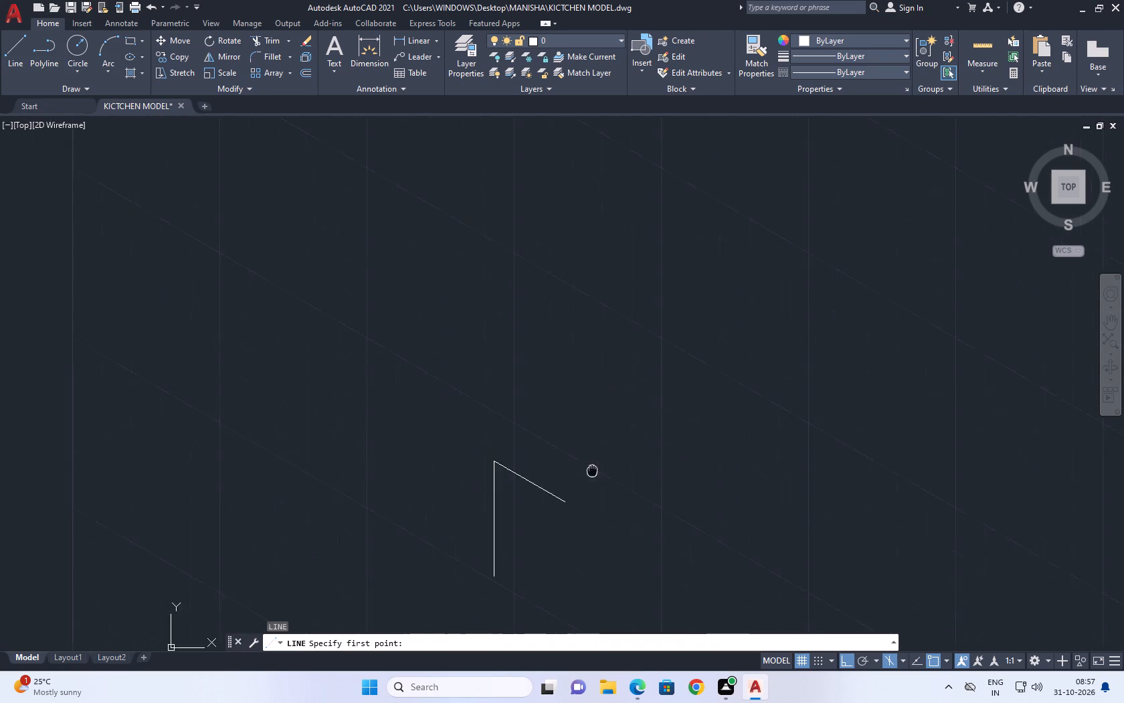
pyautogui.moveTo(595, 471); pyautogui.dragTo(662, 473, button='middle')
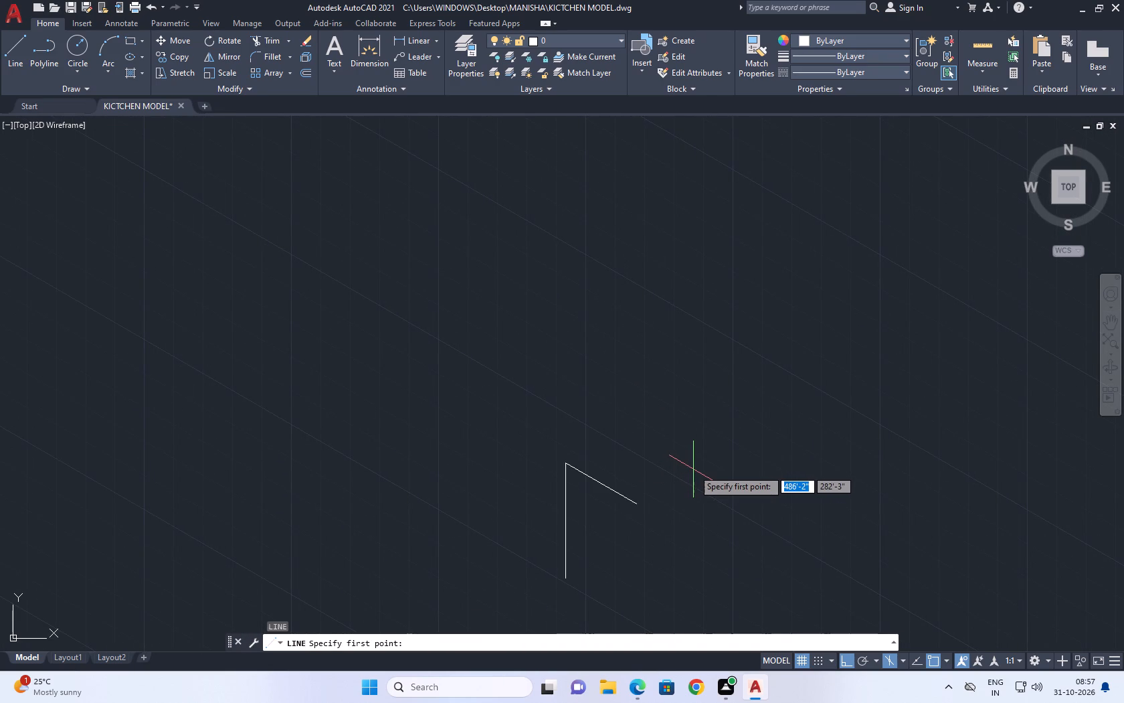
pyautogui.scroll(2, 572, 466)
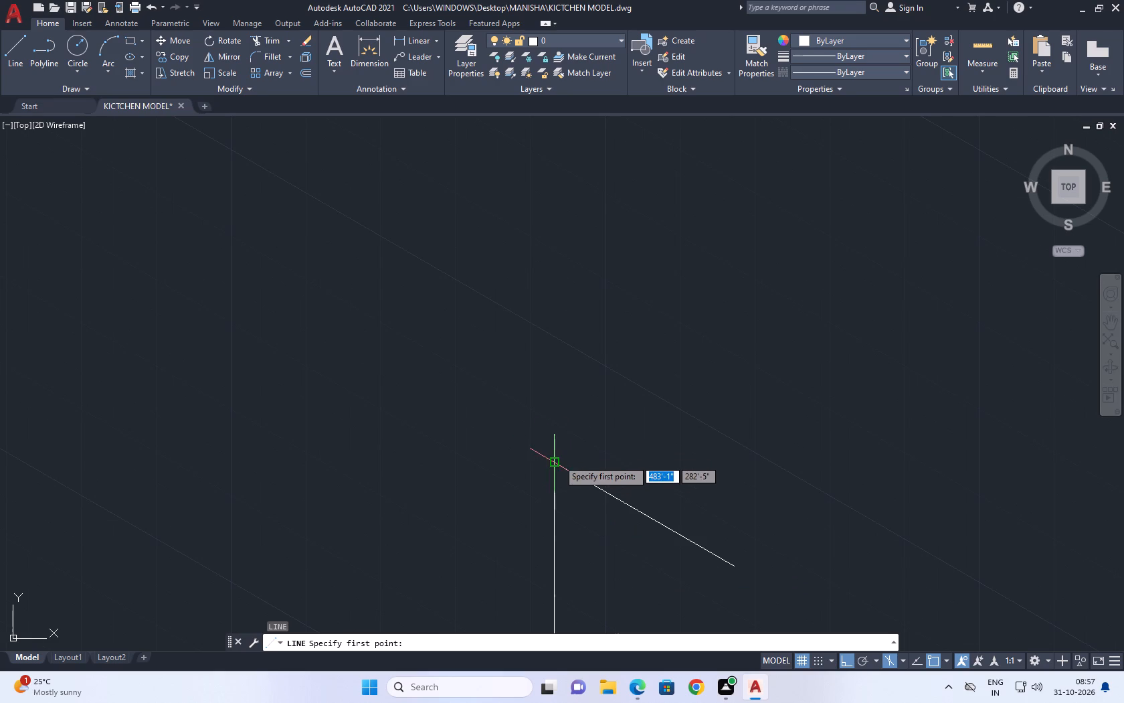
pyautogui.click(553, 463)
pyautogui.write("1'6")
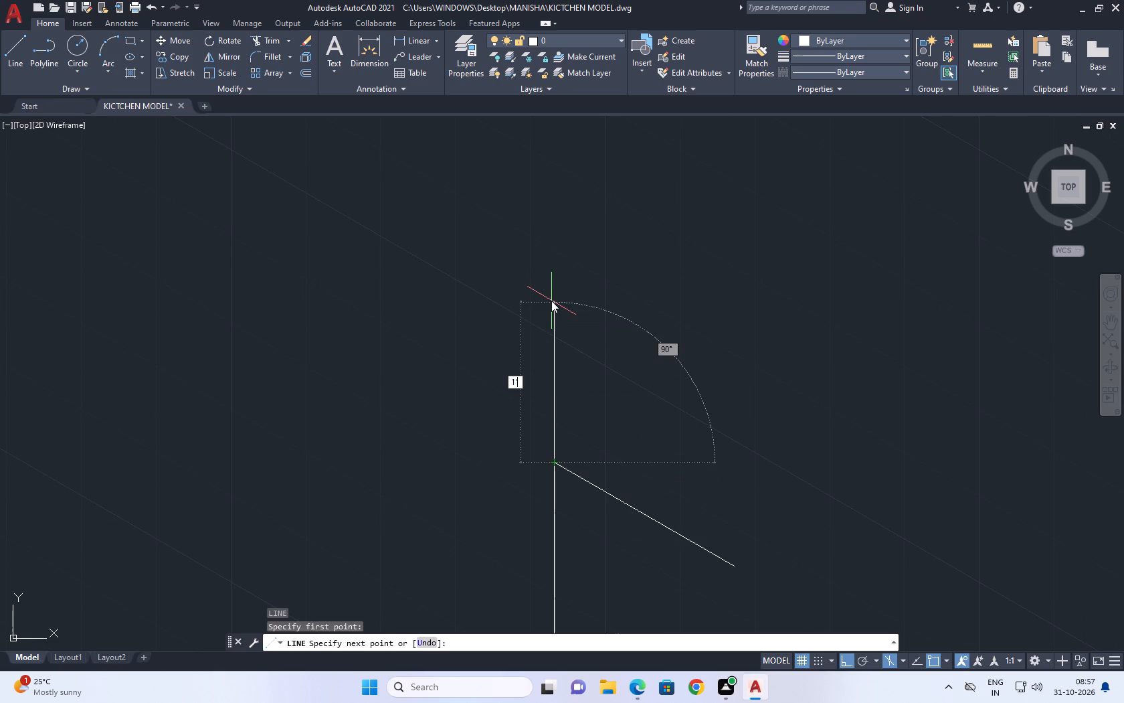
pyautogui.press('Return')
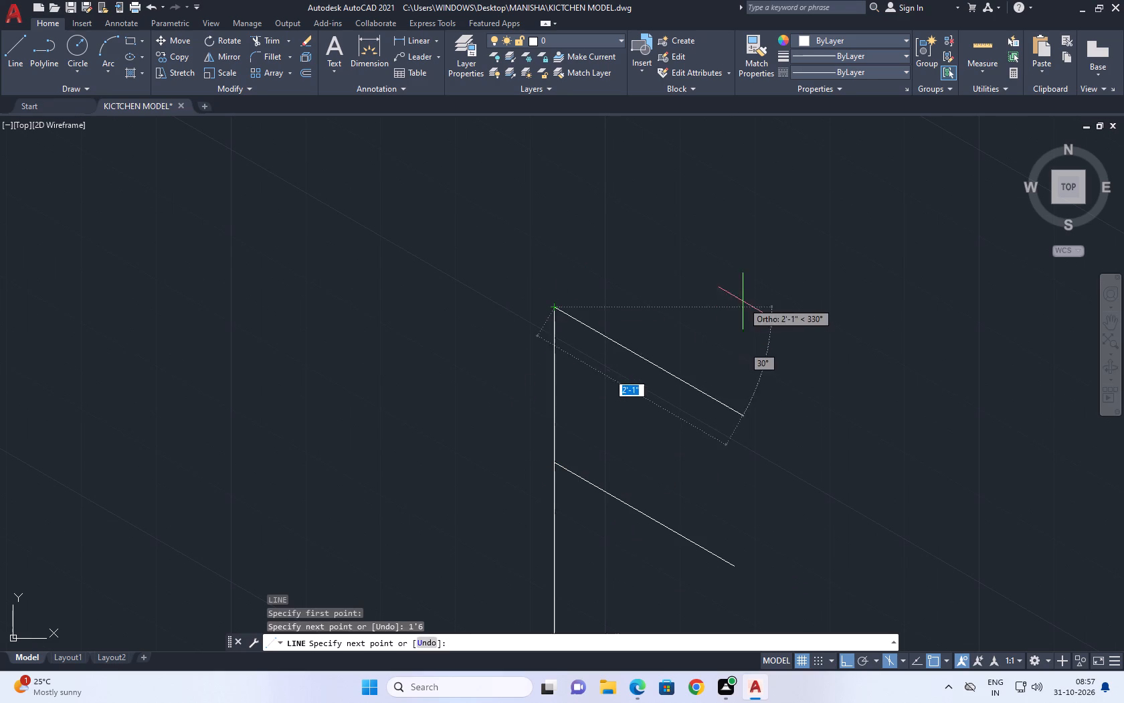
# Switch to the top isoplane, continue with a freehand segment about 12' long at 30°, and end the line.
pyautogui.moveTo(743, 307); pyautogui.dragTo(661, 451, button='middle')
pyautogui.press('F5')
pyautogui.scroll(-2, 675, 420)
pyautogui.moveTo(749, 333); pyautogui.dragTo(562, 455, button='middle')
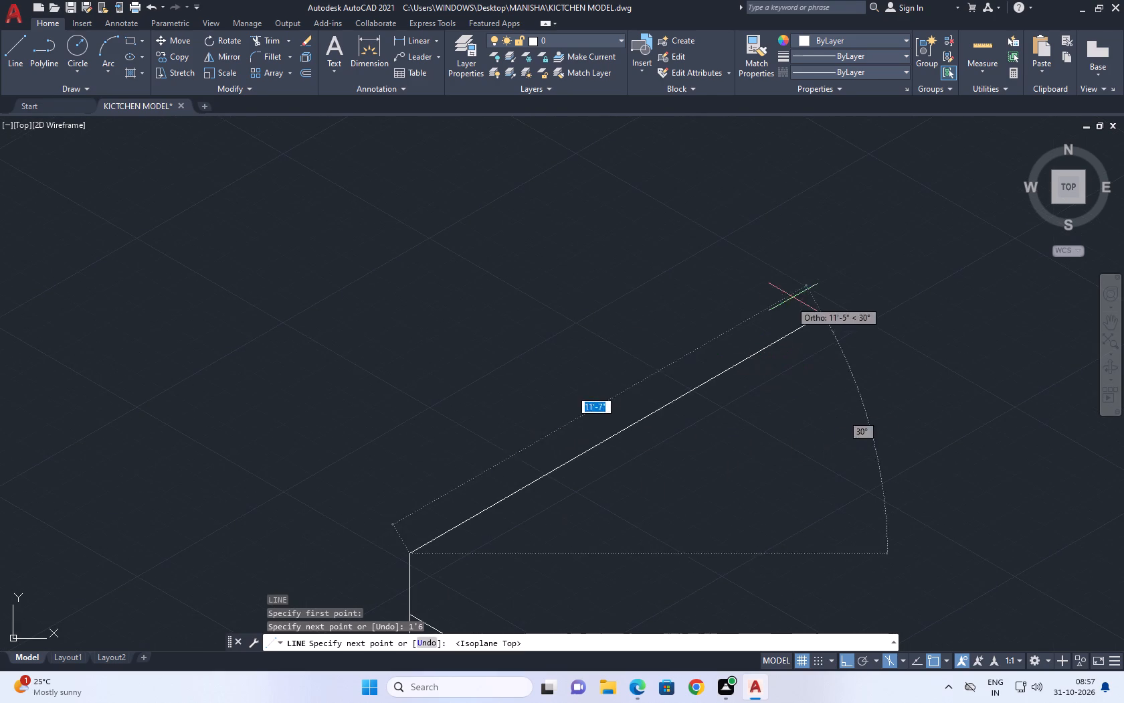
pyautogui.click(801, 289)
pyautogui.press('Escape')
# On the right isoplane, start a line at the corner where the 30° line begins and draw it 3' straight up.
pyautogui.moveTo(566, 375); pyautogui.dragTo(751, 370, button='middle')
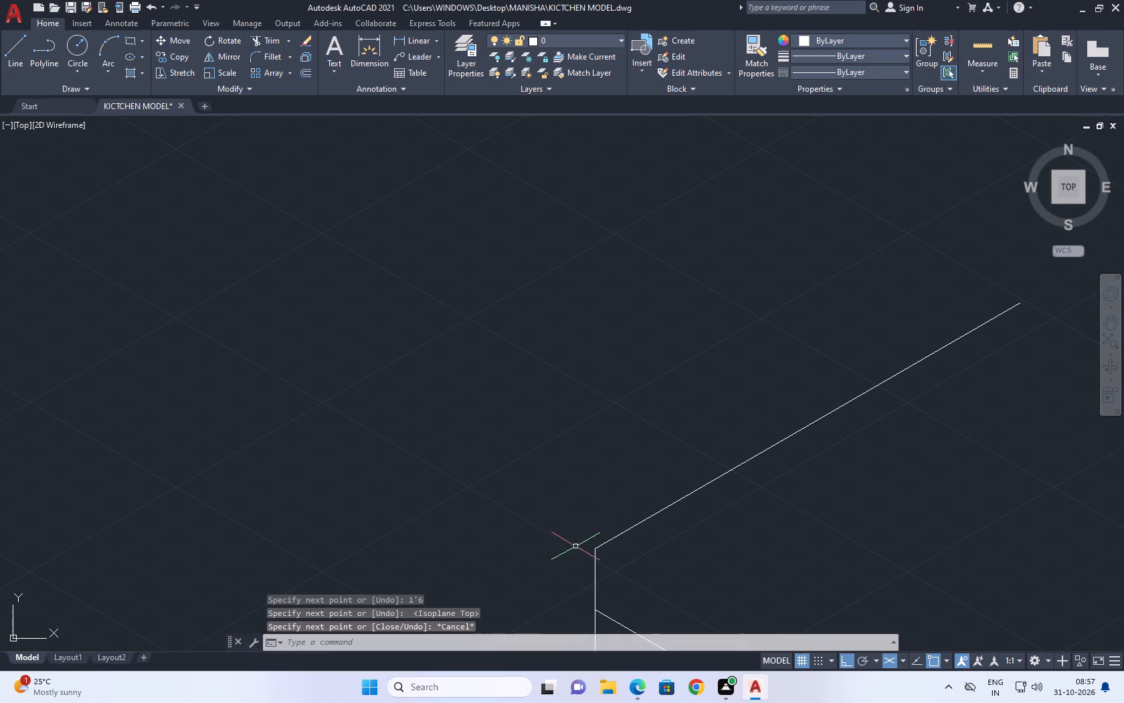
pyautogui.press('space')
pyautogui.click(593, 546)
pyautogui.press('F5')
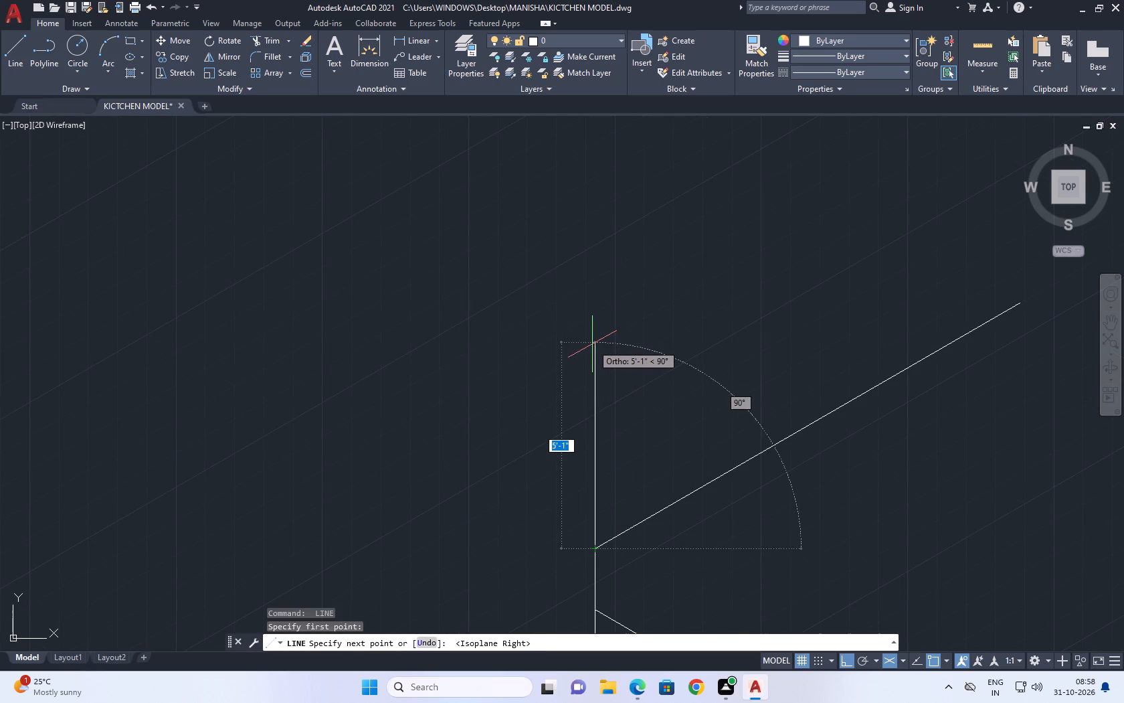
pyautogui.write("3'")
pyautogui.press('Return')
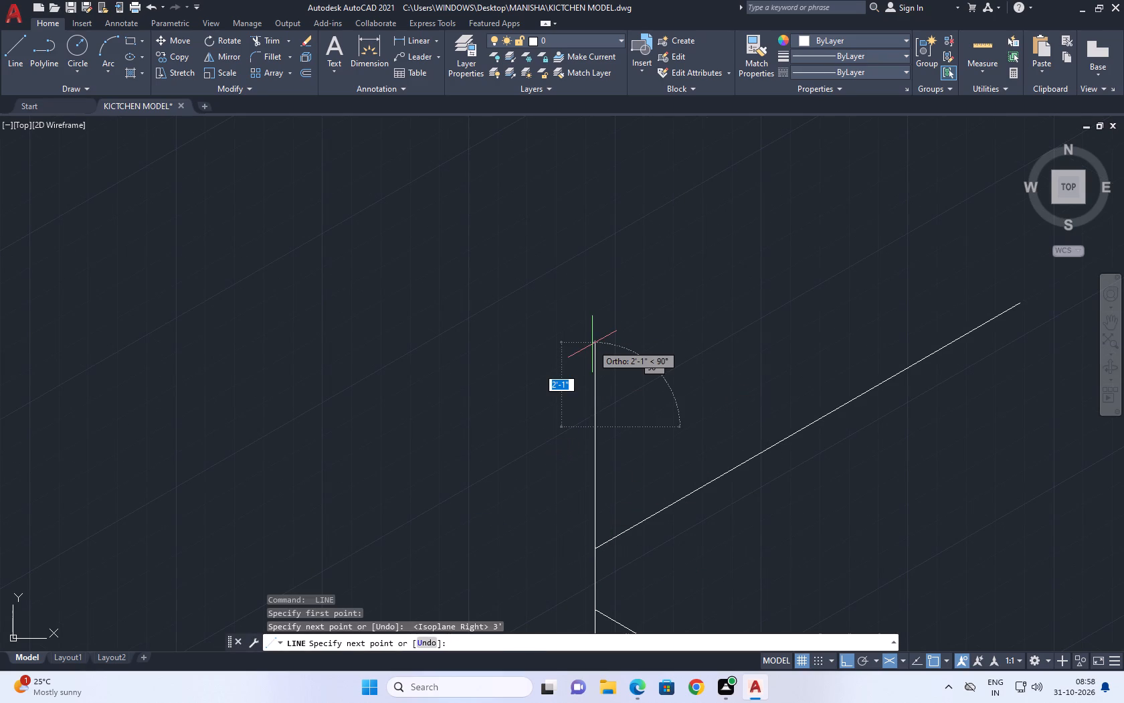
# Continue from the 3' vertical's top end with a 16'8" segment at 30°.
pyautogui.moveTo(756, 474); pyautogui.dragTo(704, 476, button='middle')
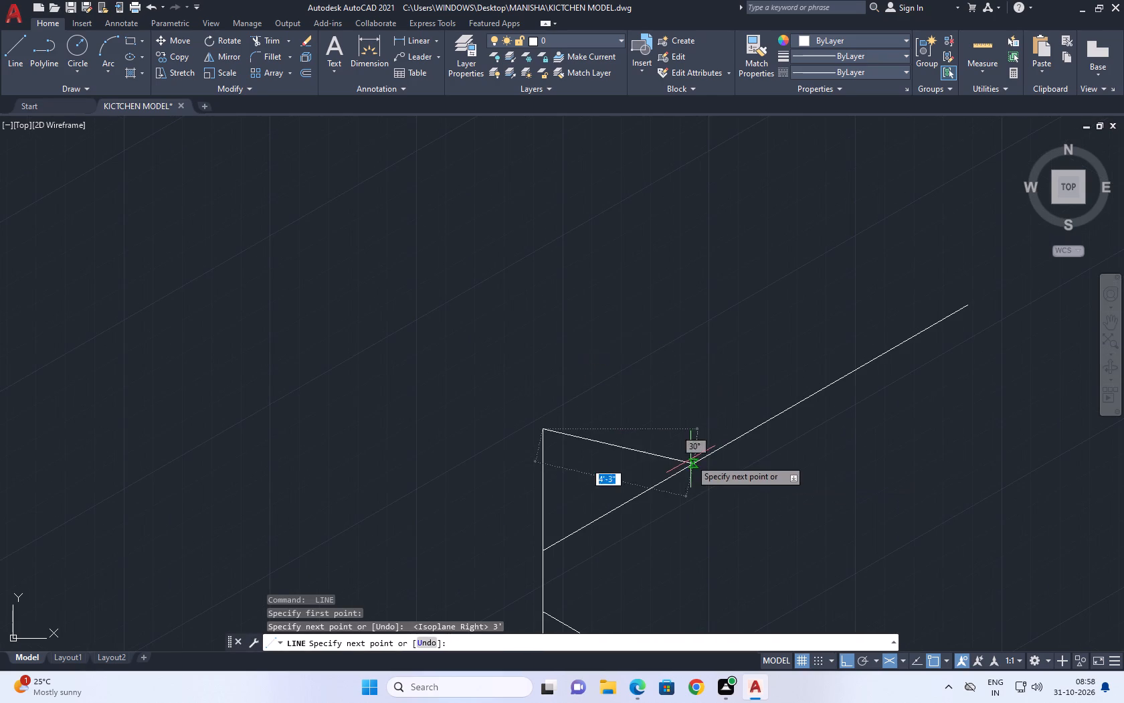
pyautogui.moveTo(667, 420); pyautogui.dragTo(641, 441, button='middle')
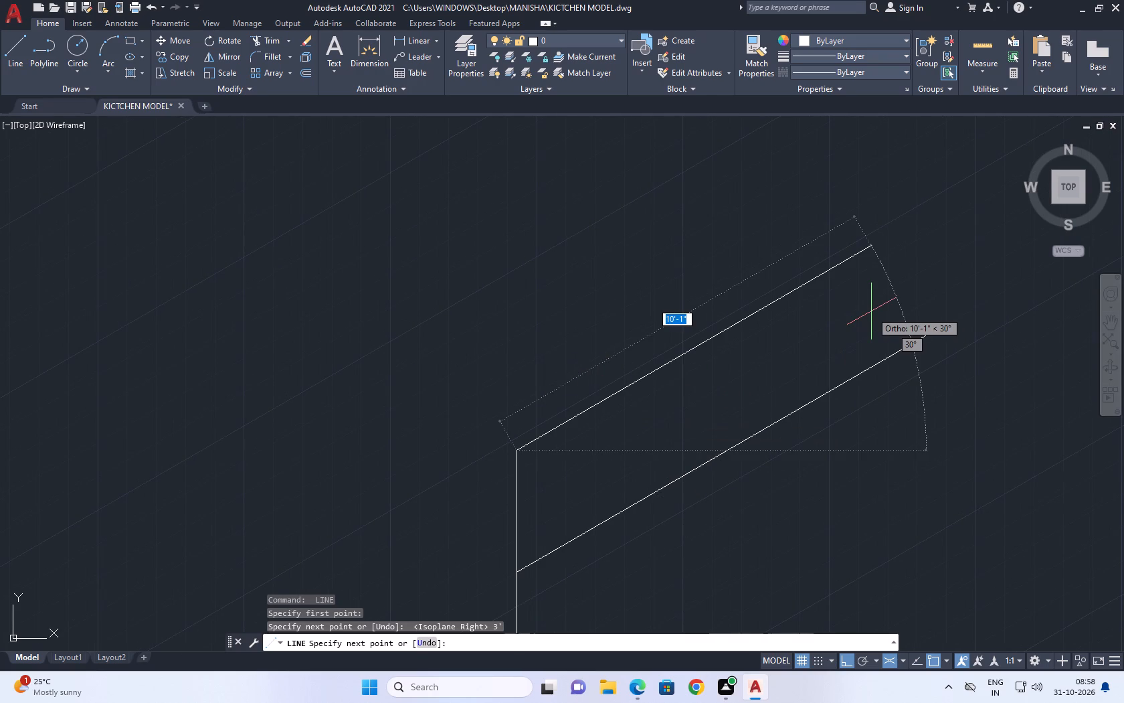
pyautogui.write('16')
pyautogui.press("'")
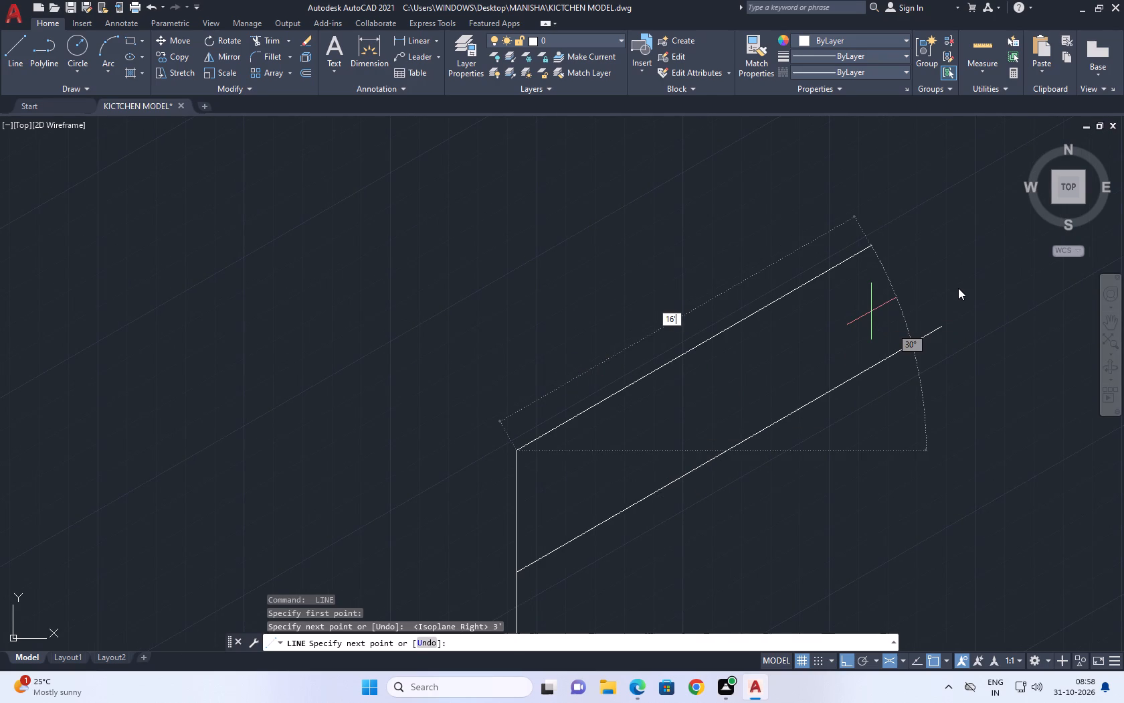
pyautogui.press('8')
pyautogui.press('Return')
# Switch to the left isoplane, continue from the 16'8" segment's end with a segment about 30' long at 330°, and end the line.
pyautogui.scroll(-4, 872, 329)
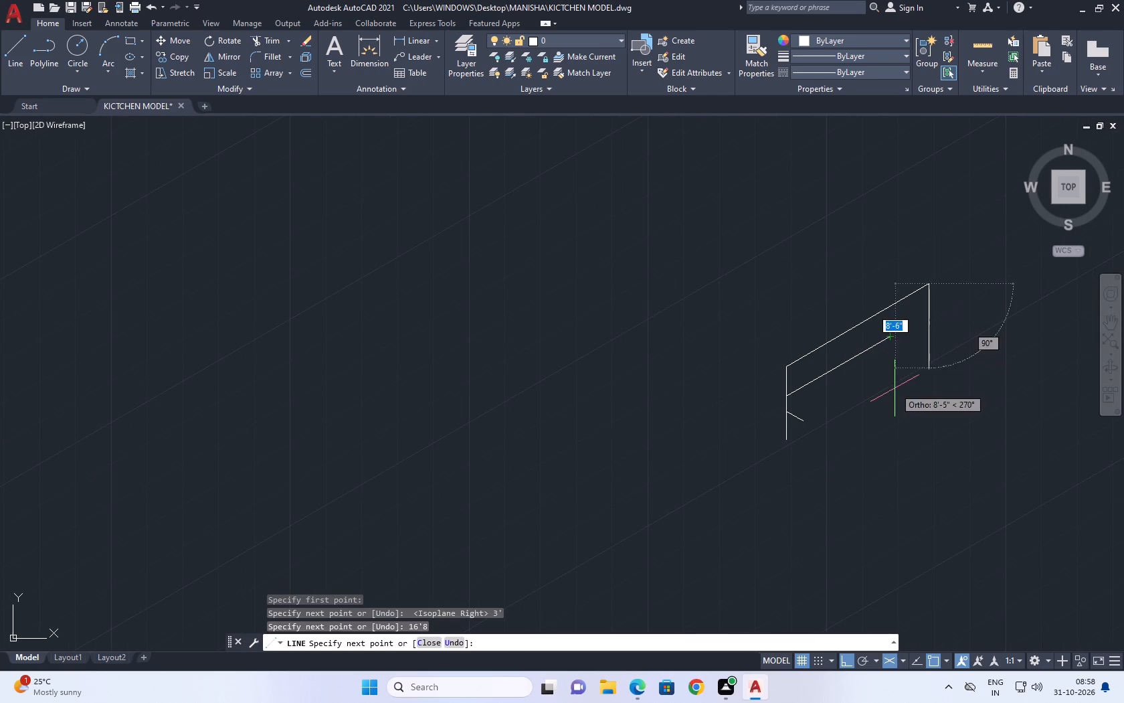
pyautogui.moveTo(936, 285); pyautogui.dragTo(950, 313, button='middle')
pyautogui.press('F8')
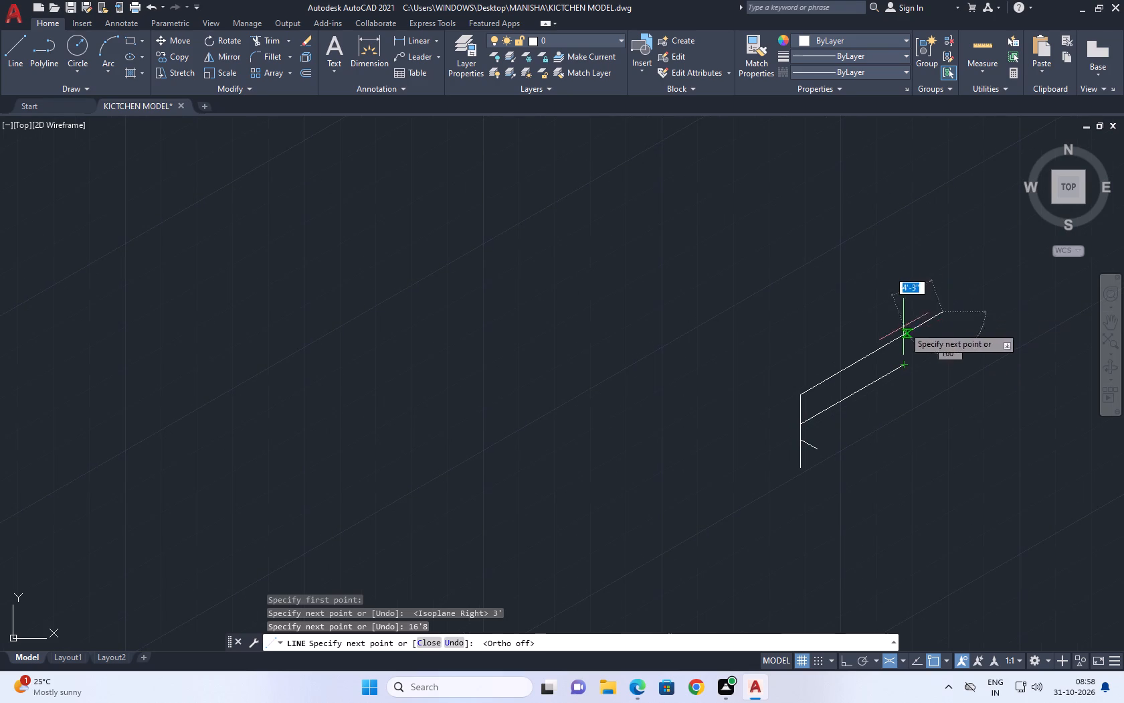
pyautogui.moveTo(984, 362); pyautogui.dragTo(629, 297, button='middle')
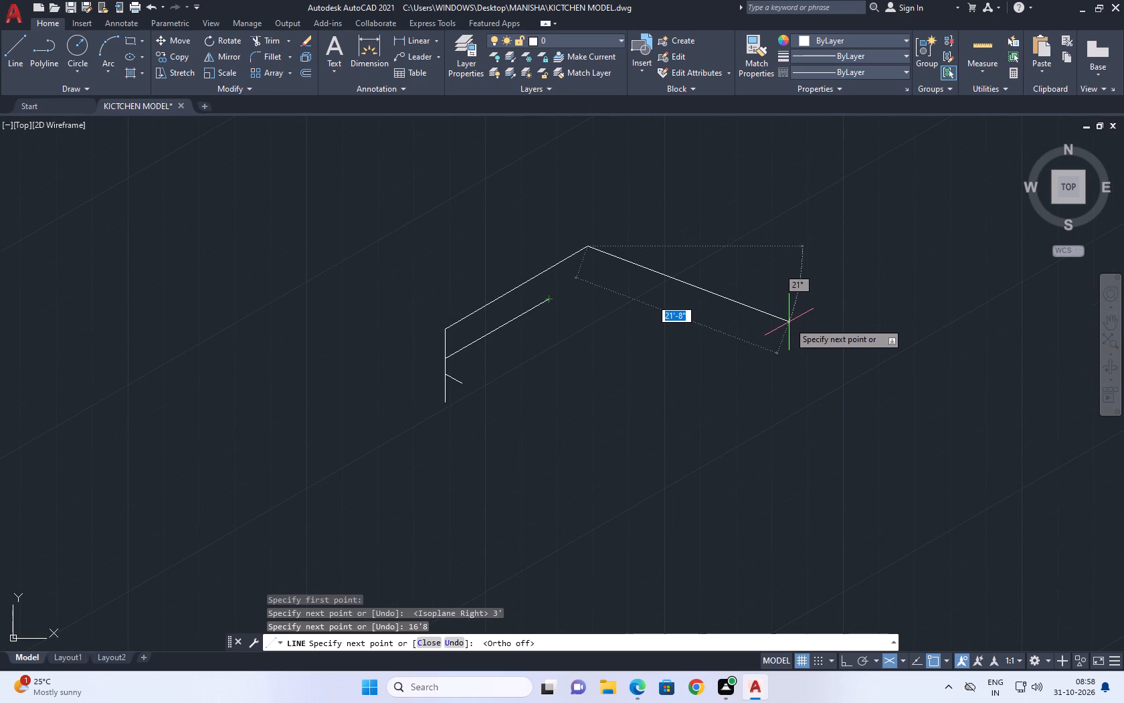
pyautogui.press('F8')
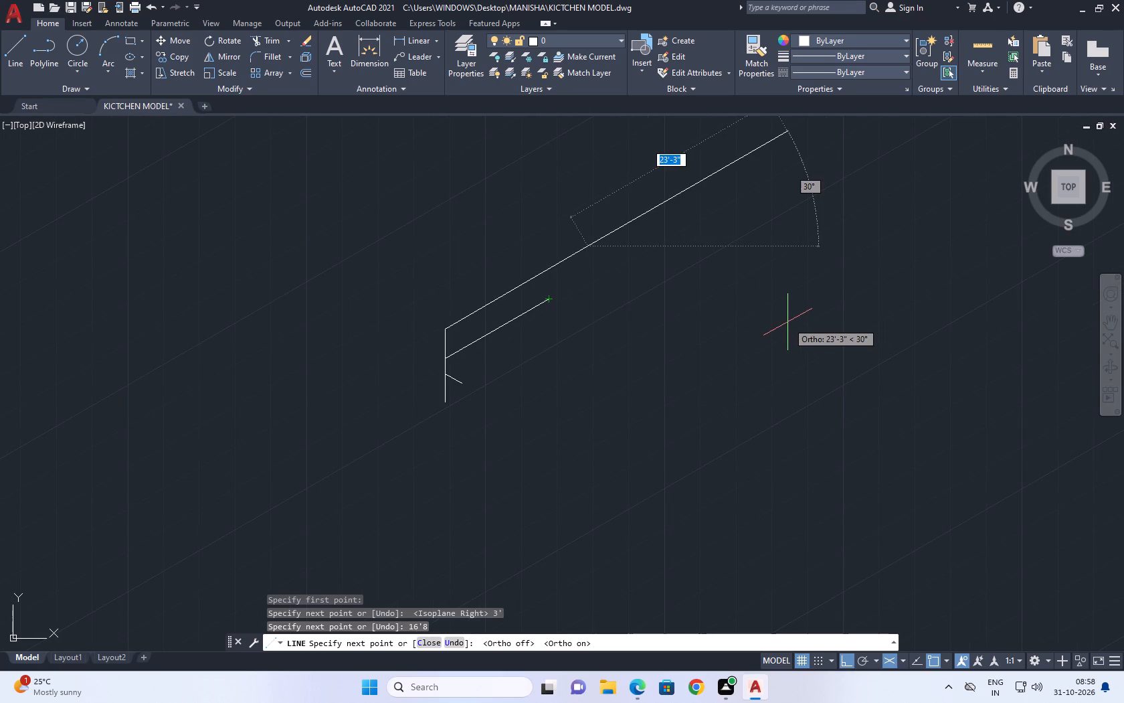
pyautogui.press('F5')
pyautogui.moveTo(700, 335); pyautogui.dragTo(775, 374, button='middle')
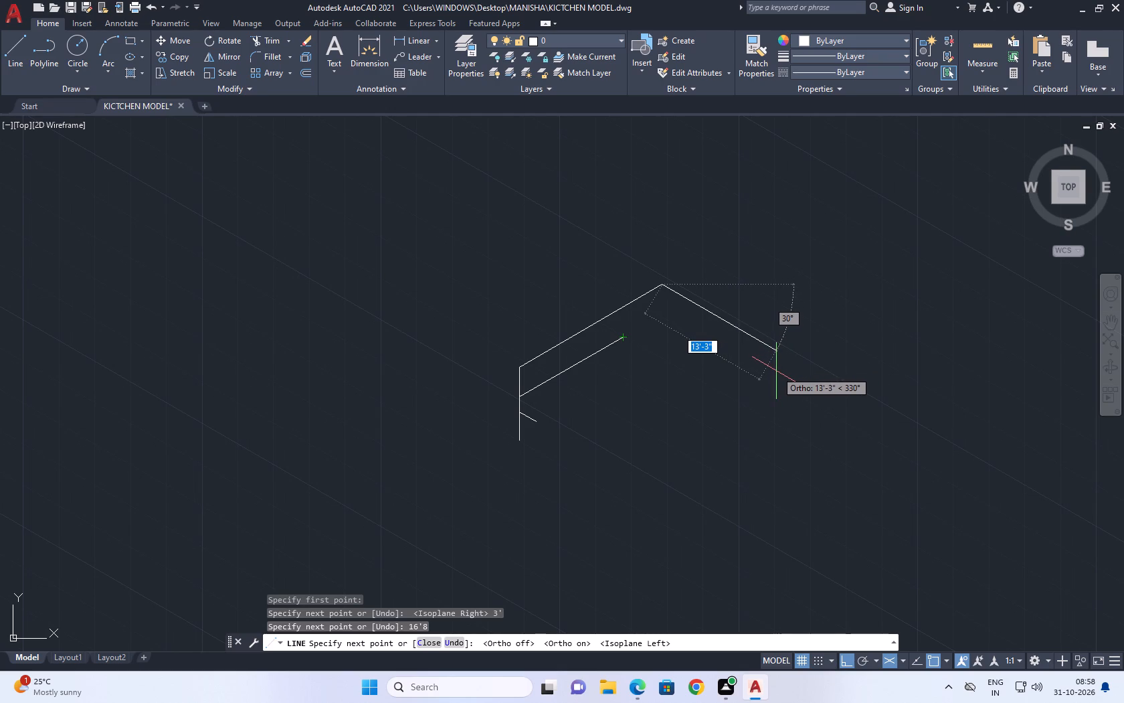
pyautogui.click(921, 403)
pyautogui.press('Escape')
# Extend the lower 30° line to meet the long 330° line.
pyautogui.scroll(1, 593, 362)
pyautogui.moveTo(597, 341); pyautogui.dragTo(660, 364, button='middle')
pyautogui.press('w')
pyautogui.press('Escape')
pyautogui.write('EX')
pyautogui.press('space')
pyautogui.click(666, 357)
pyautogui.click(672, 375)
pyautogui.press('Escape')
# Draw a vertical line down from the apex where the 16'8" and long 330° lines meet, past the lower 30° line.
pyautogui.moveTo(677, 366); pyautogui.dragTo(685, 380, button='middle')
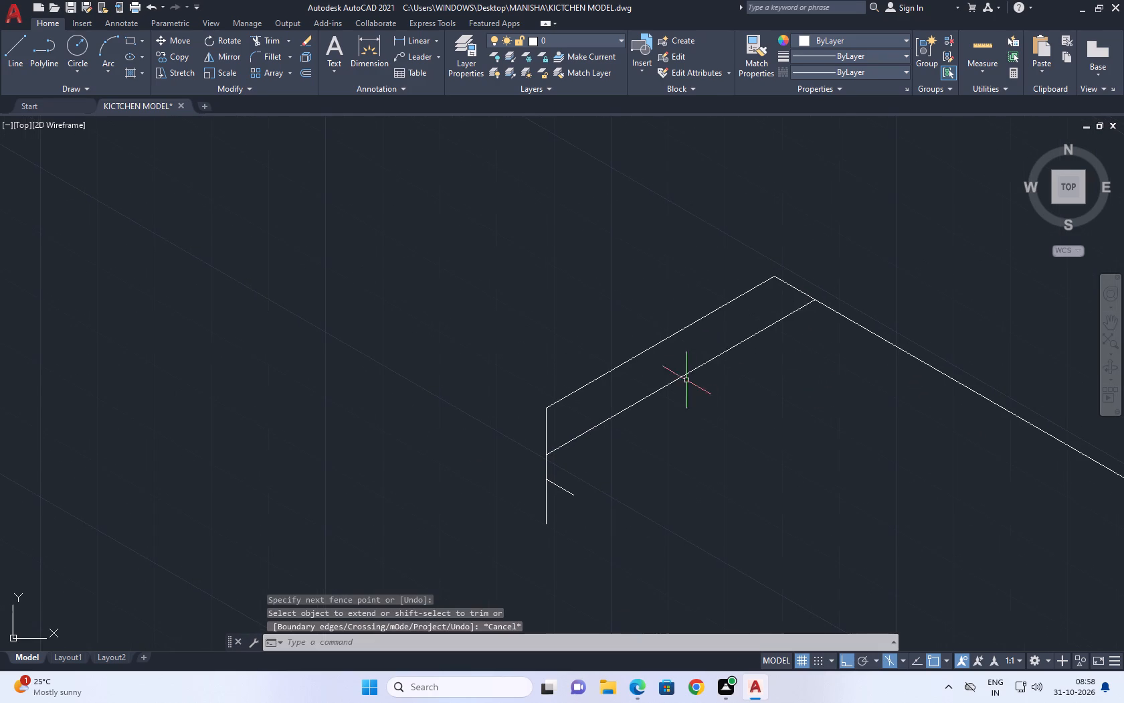
pyautogui.moveTo(801, 327); pyautogui.dragTo(798, 333, button='middle')
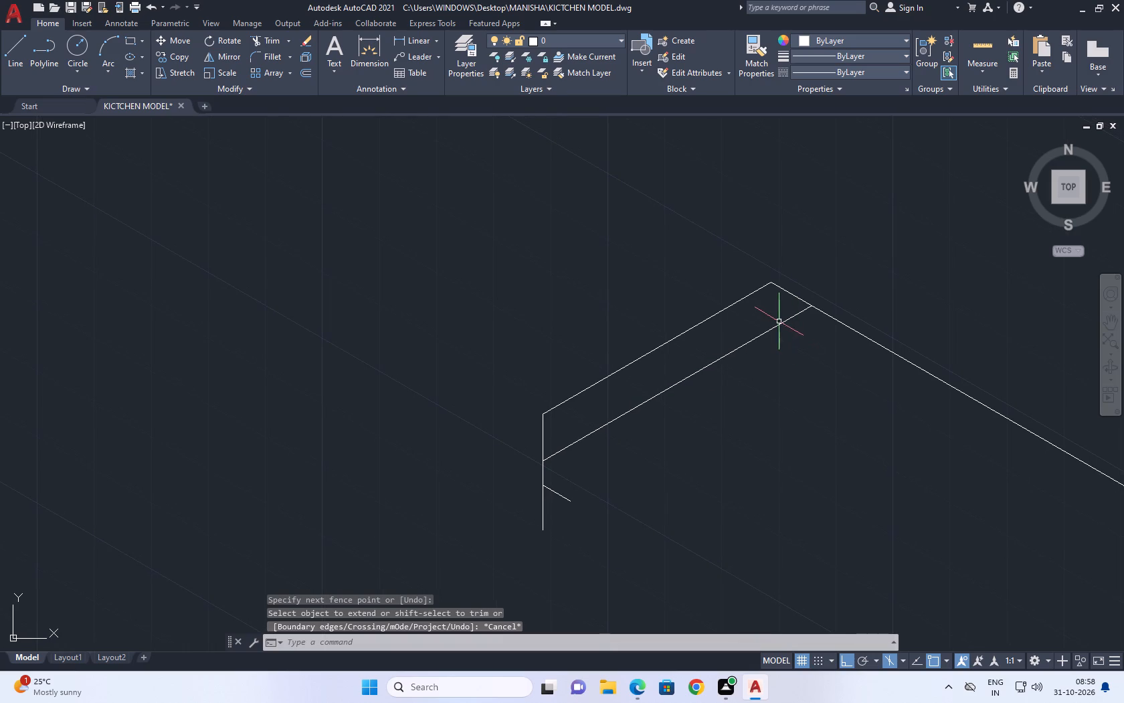
pyautogui.write('L')
pyautogui.press('space')
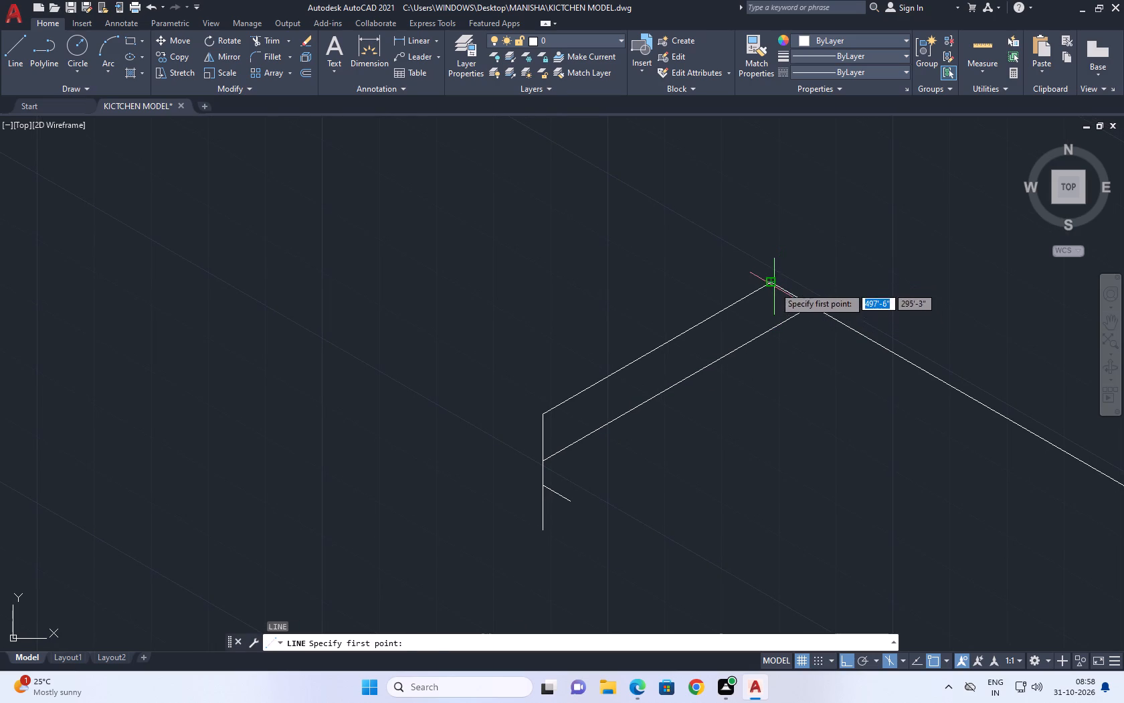
pyautogui.click(774, 287)
pyautogui.click(771, 452)
pyautogui.press('Escape')
# Trim the part of the lower 30° line that runs beyond the vertical line at the apex.
pyautogui.write('TR')
pyautogui.press('space')
pyautogui.click(787, 317)
pyautogui.press('Escape')
# Draw a freehand 330° line from the lower 30° line's end on the apex vertical, parallel to the long upper line.
pyautogui.moveTo(692, 404); pyautogui.dragTo(686, 422, button='middle')
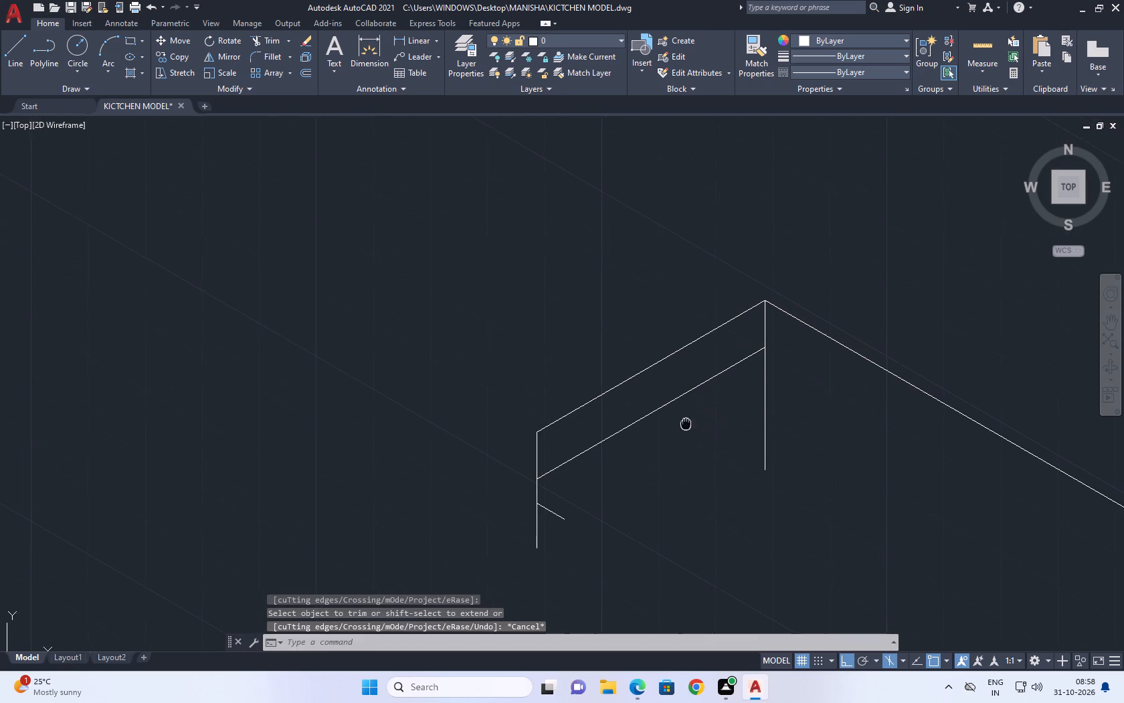
pyautogui.moveTo(686, 422); pyautogui.dragTo(684, 422, button='middle')
pyautogui.write('L')
pyautogui.press('space')
pyautogui.click(763, 345)
pyautogui.moveTo(870, 438); pyautogui.dragTo(854, 433, button='middle')
pyautogui.scroll(1, 865, 438)
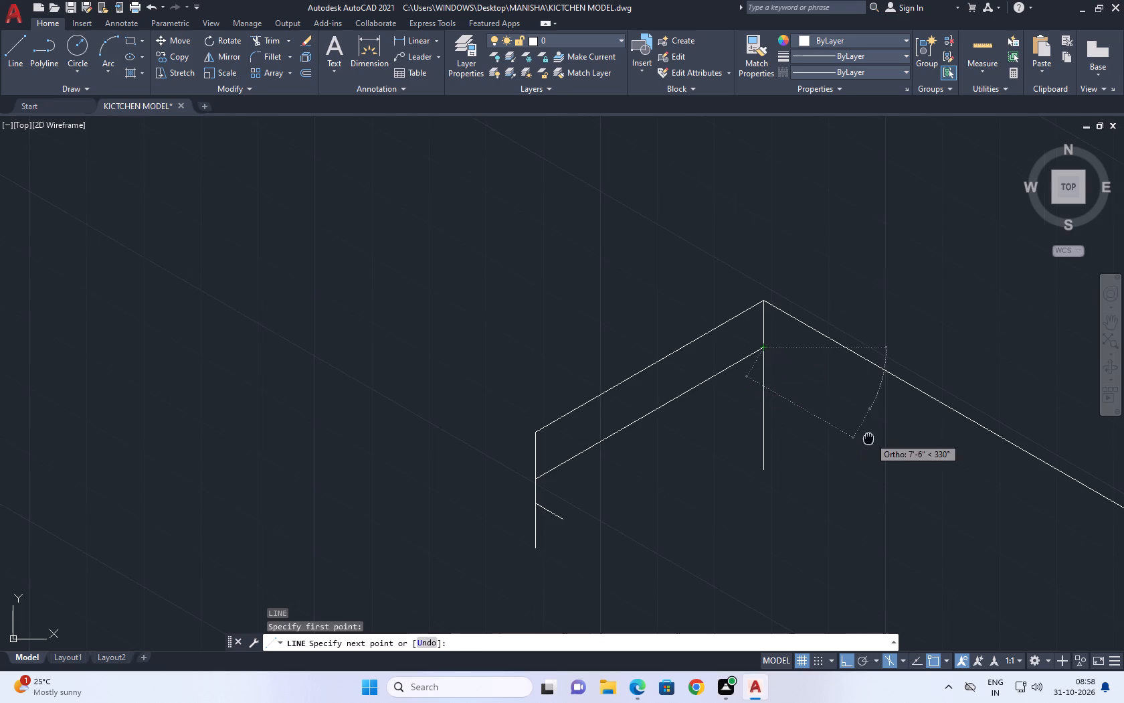
pyautogui.moveTo(854, 433); pyautogui.dragTo(675, 353, button='middle')
pyautogui.click(838, 412)
pyautogui.press('Escape')
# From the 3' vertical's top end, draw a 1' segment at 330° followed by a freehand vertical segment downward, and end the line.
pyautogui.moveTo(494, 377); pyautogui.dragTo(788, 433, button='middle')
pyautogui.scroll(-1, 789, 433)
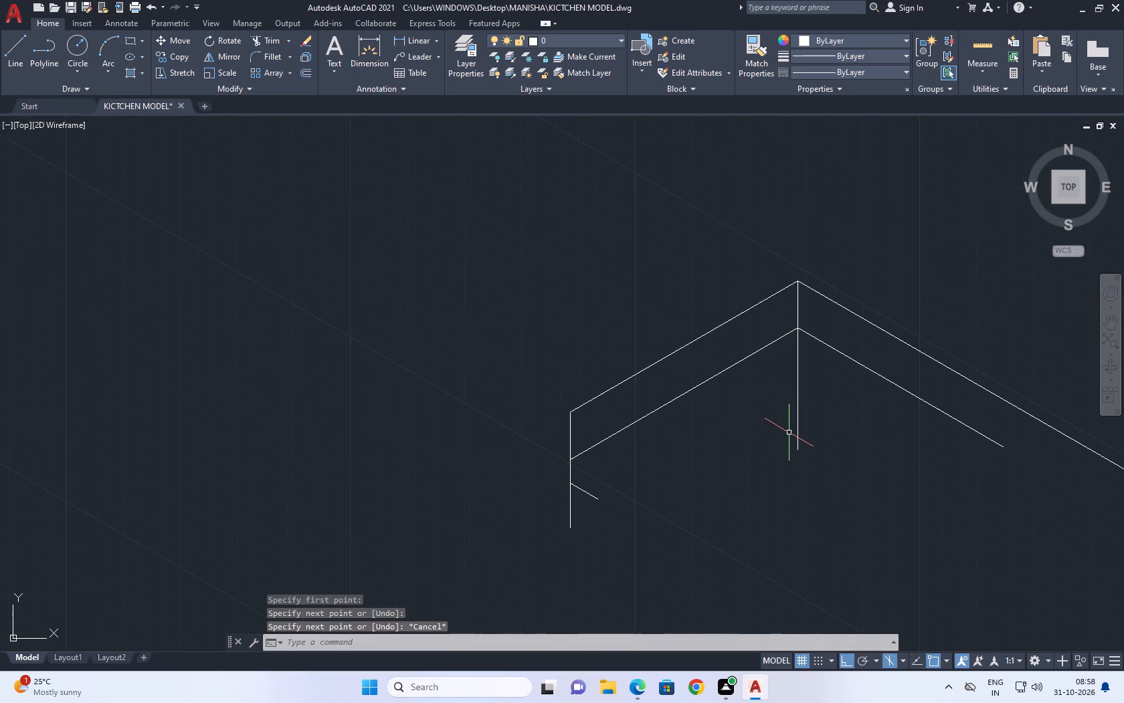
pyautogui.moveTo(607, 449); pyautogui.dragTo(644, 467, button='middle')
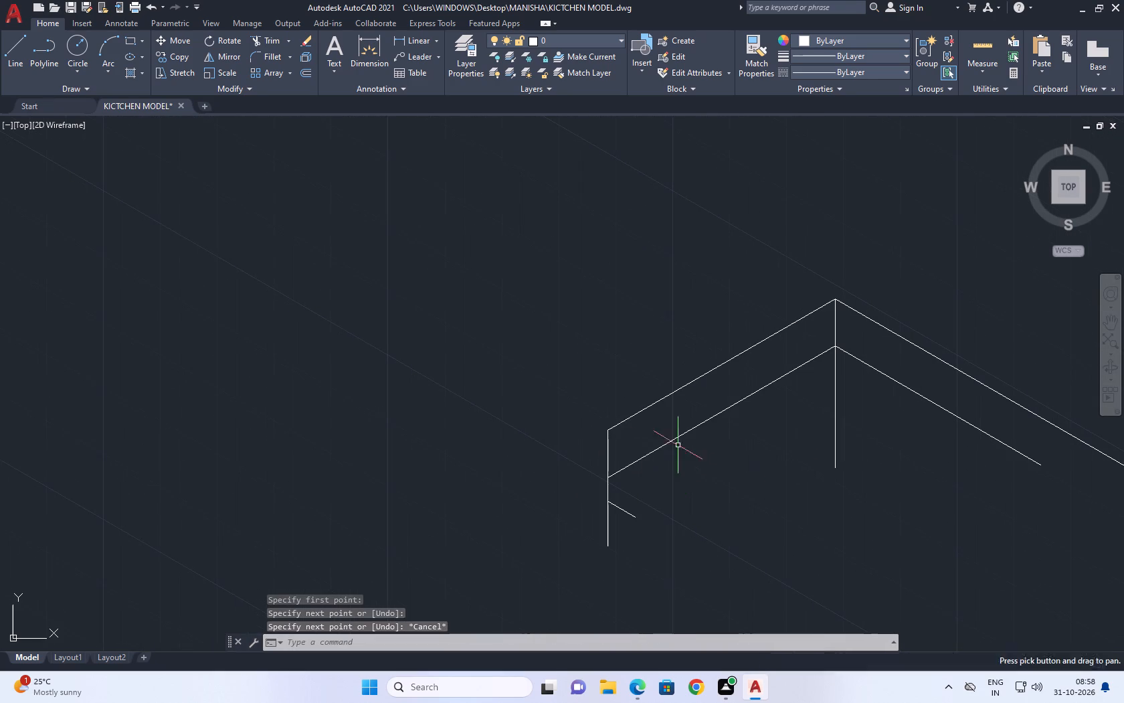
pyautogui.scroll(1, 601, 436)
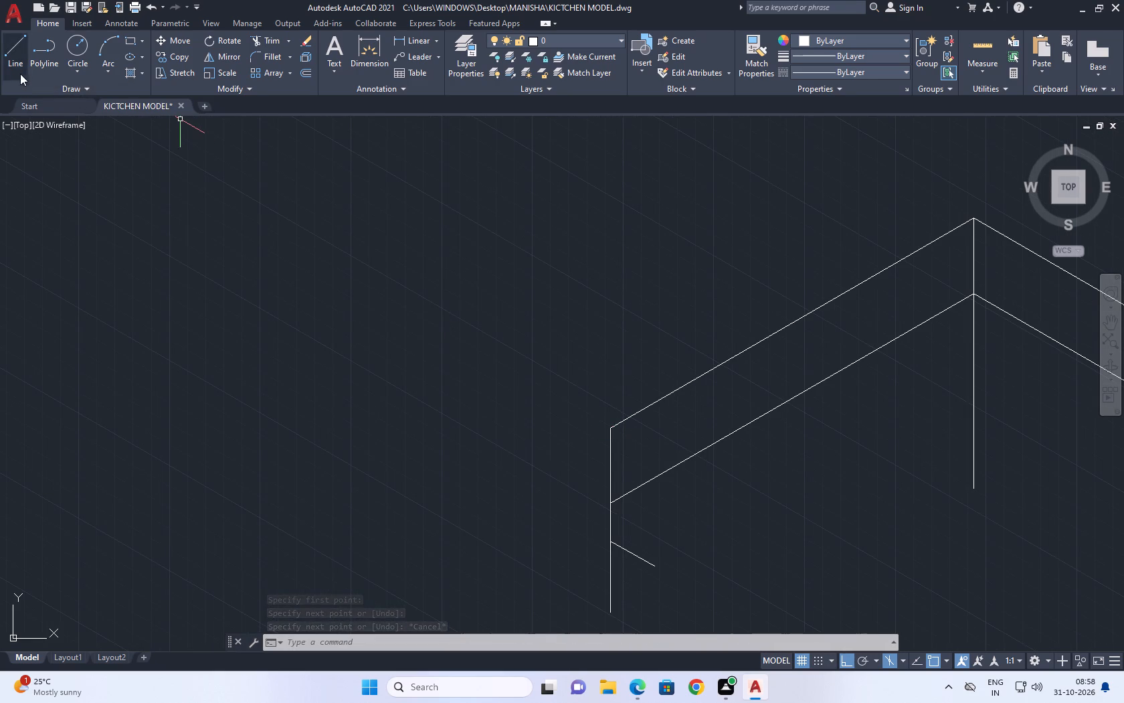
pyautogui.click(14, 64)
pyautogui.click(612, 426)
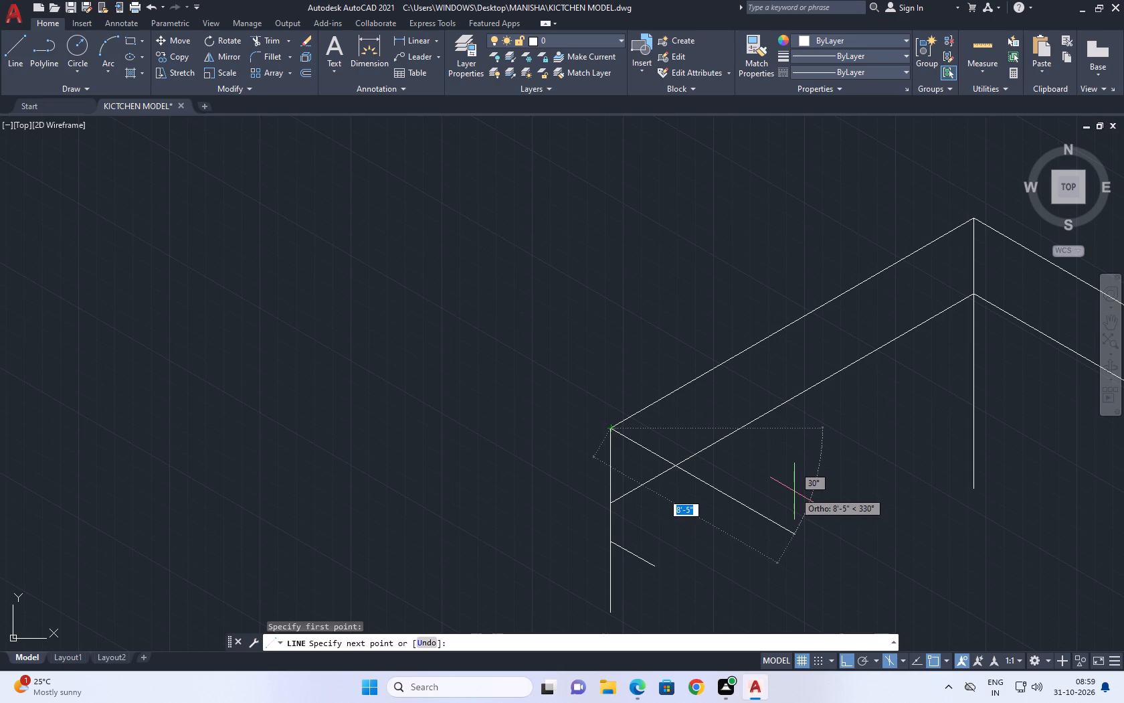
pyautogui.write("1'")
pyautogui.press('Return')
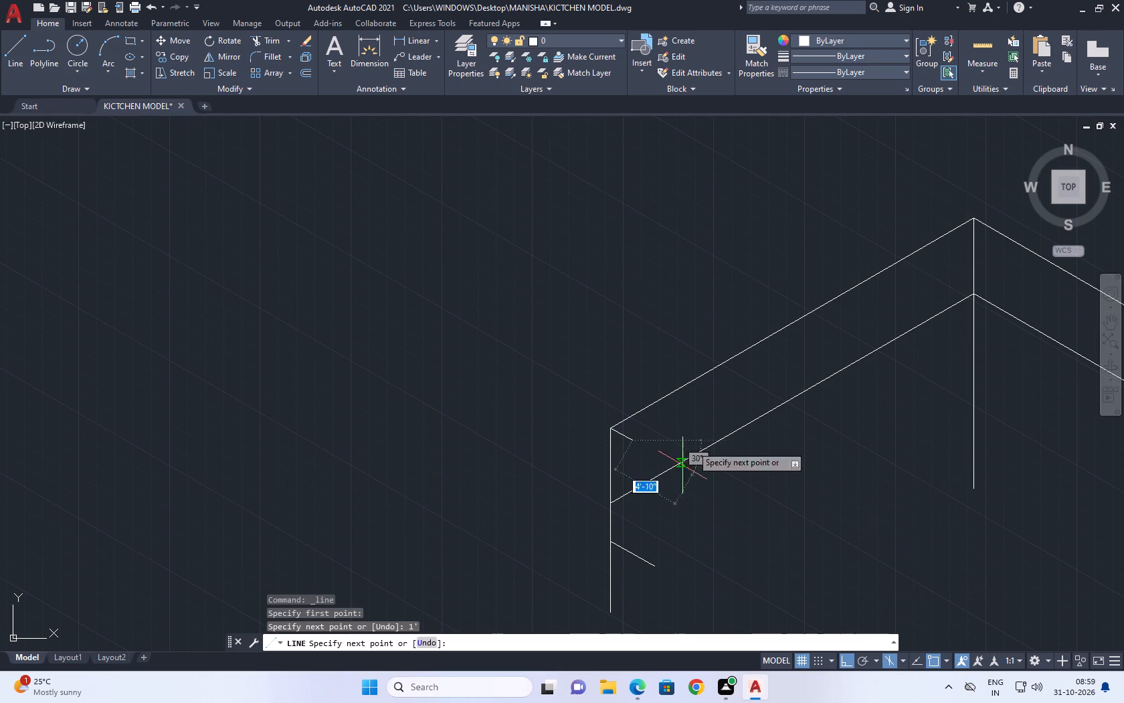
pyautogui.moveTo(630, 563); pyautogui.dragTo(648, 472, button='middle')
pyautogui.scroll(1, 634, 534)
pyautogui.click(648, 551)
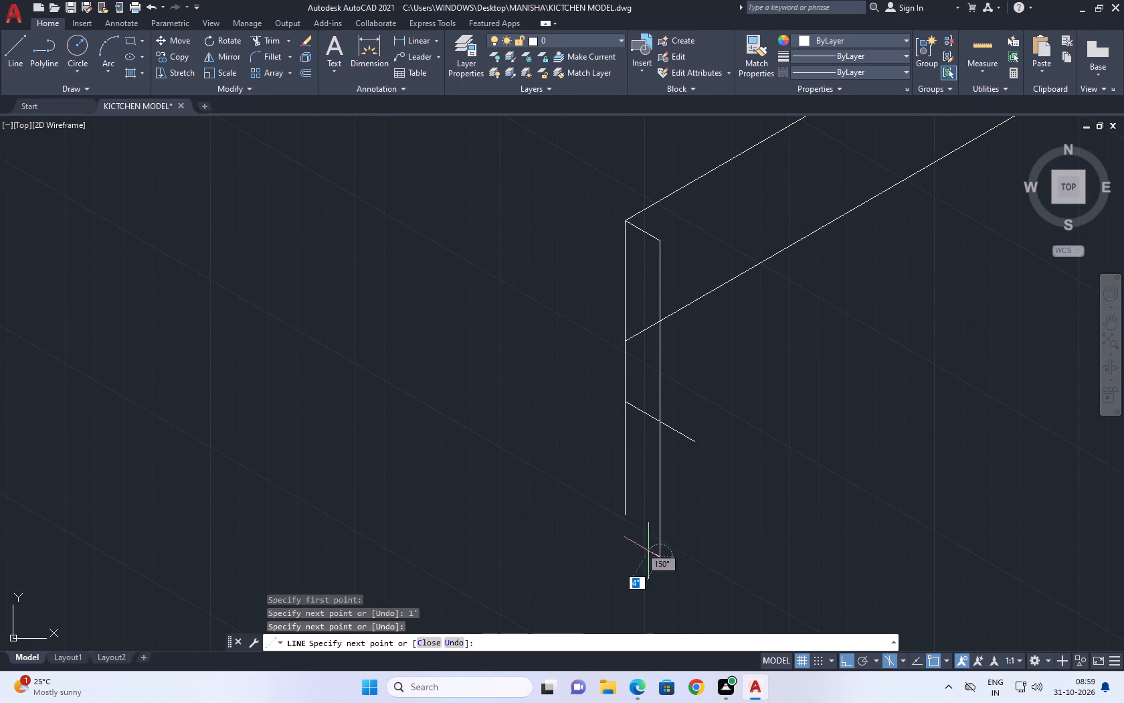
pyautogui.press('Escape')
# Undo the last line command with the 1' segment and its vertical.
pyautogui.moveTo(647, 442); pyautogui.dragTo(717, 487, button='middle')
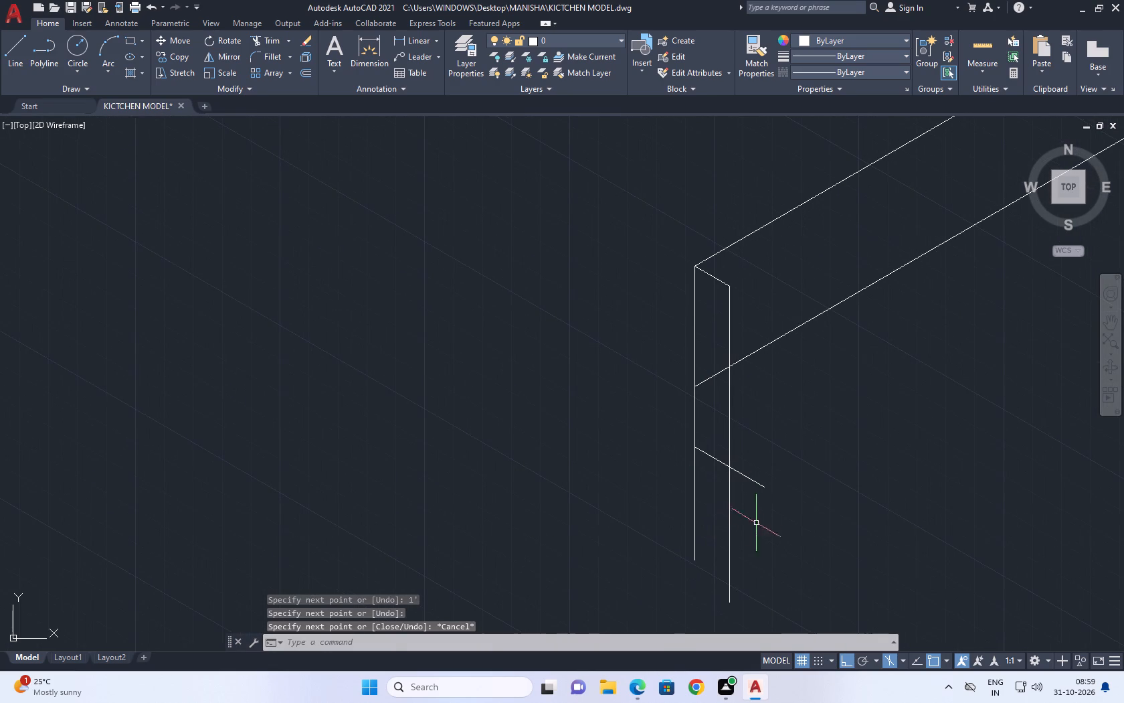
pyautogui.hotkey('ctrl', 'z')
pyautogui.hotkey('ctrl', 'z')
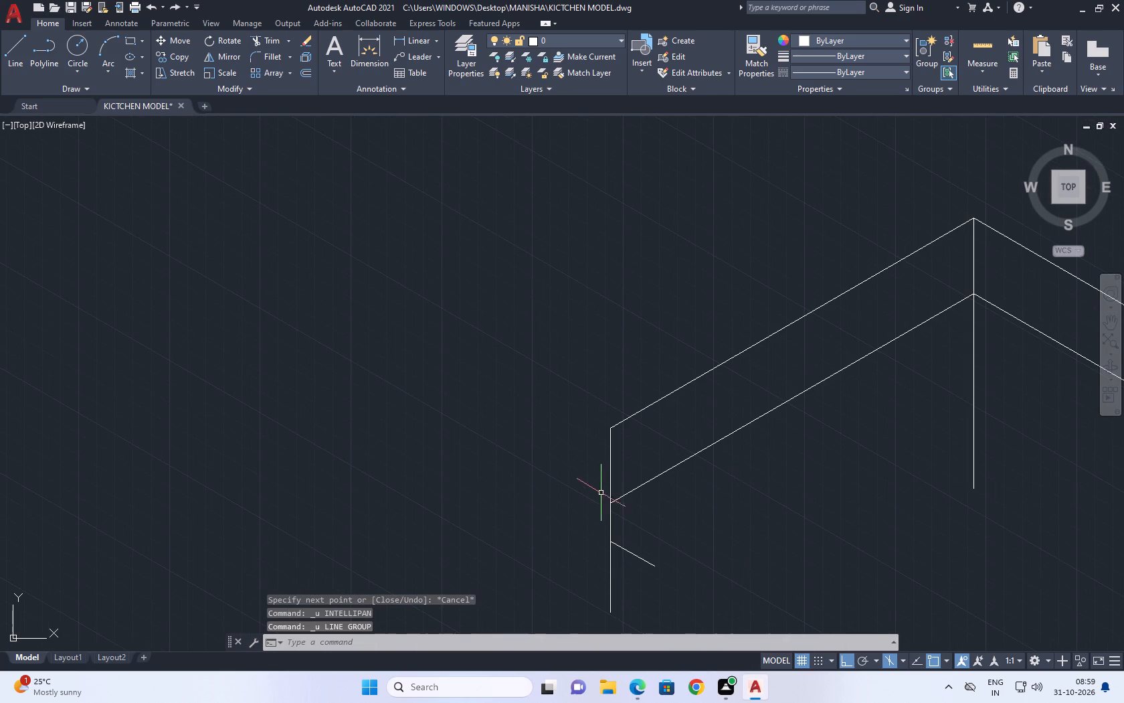
# From the 3' vertical's top end, draw a 1' segment at 150°, then a vertical down to about the first vertical's bottom level.
pyautogui.write('L')
pyautogui.press('space')
pyautogui.click(609, 433)
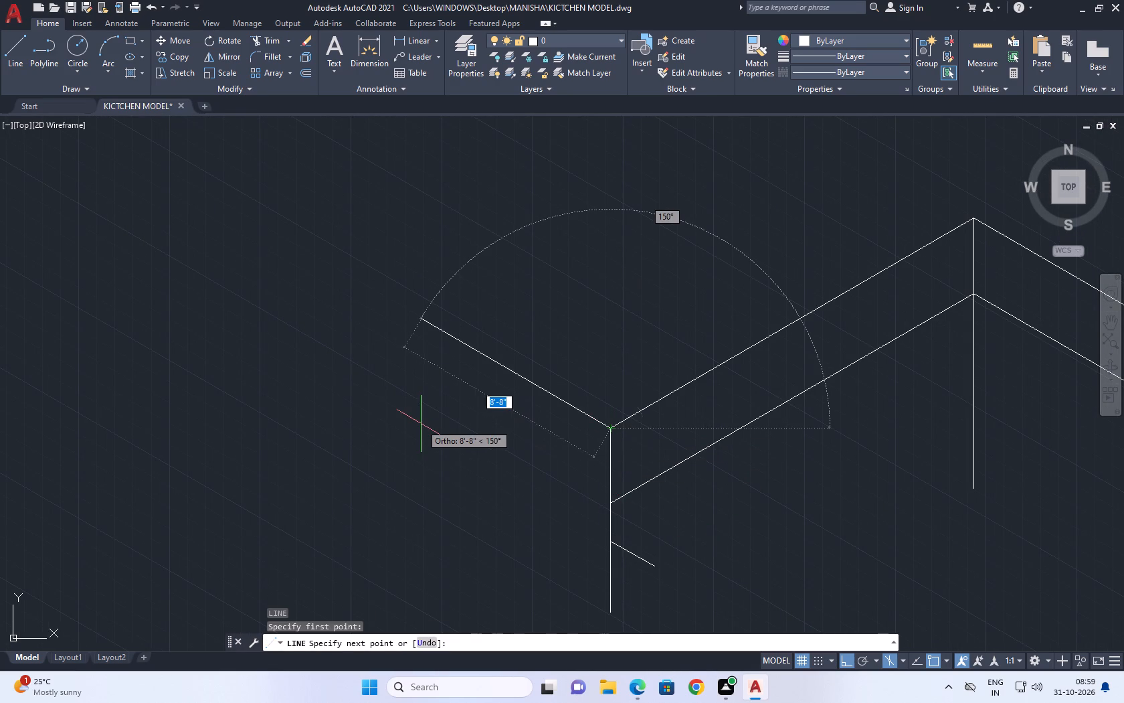
pyautogui.write("1'")
pyautogui.press('Return')
pyautogui.moveTo(507, 574); pyautogui.dragTo(521, 449, button='middle')
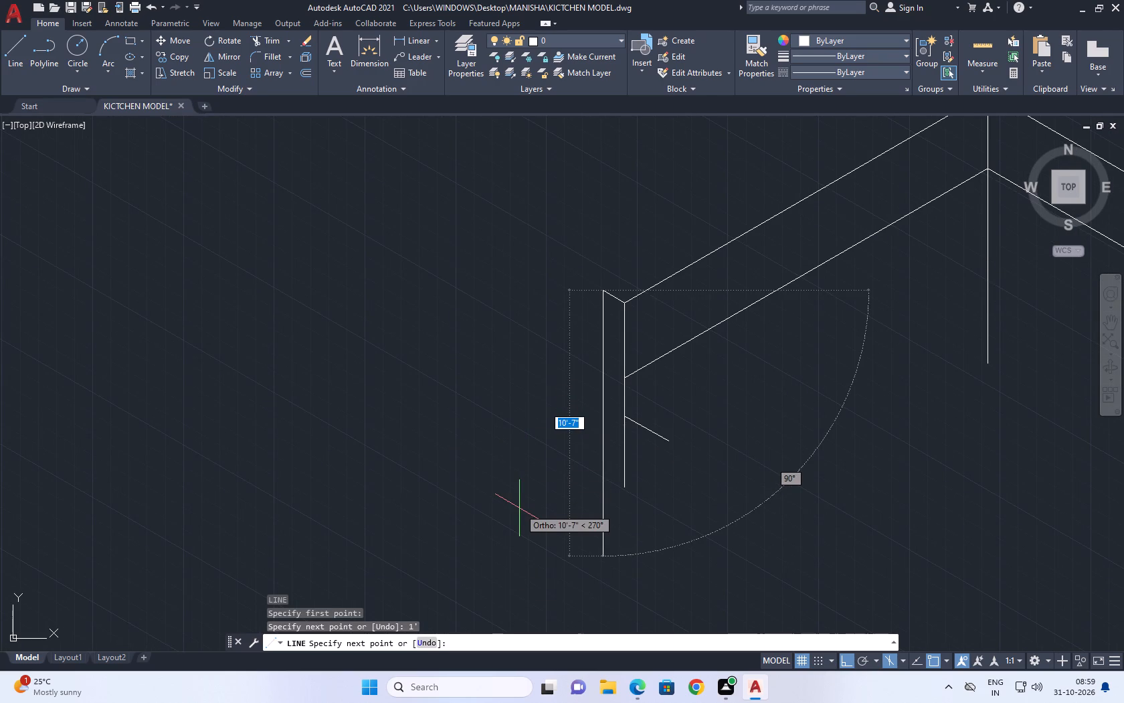
pyautogui.scroll(2, 616, 485)
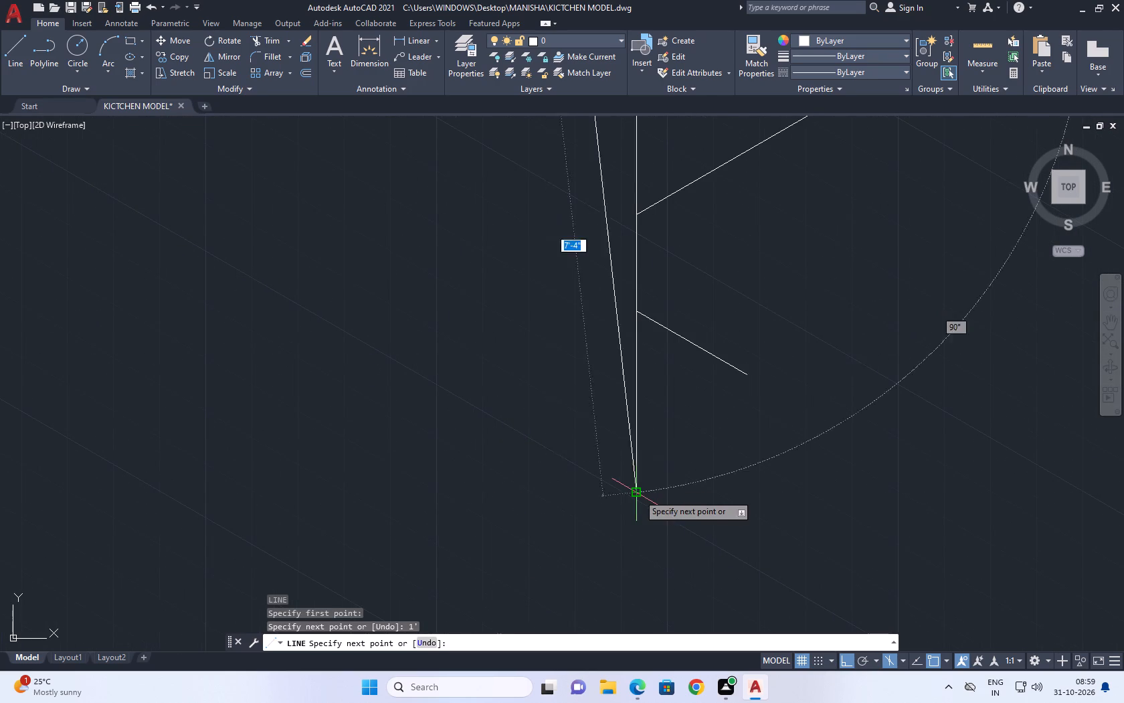
pyautogui.click(570, 479)
pyautogui.press('Escape')
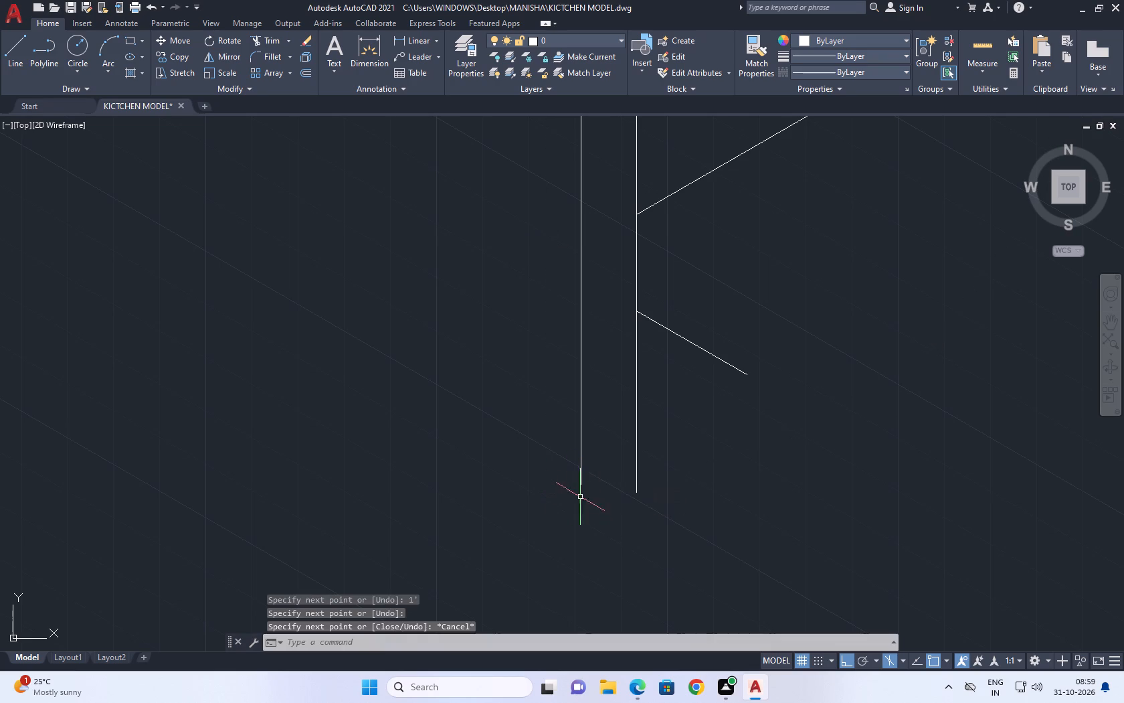
# From the first vertical's bottom end, draw a freehand 150° line about 4' long across the wall-thickness vertical.
pyautogui.press('l')
pyautogui.press('space')
pyautogui.click(634, 491)
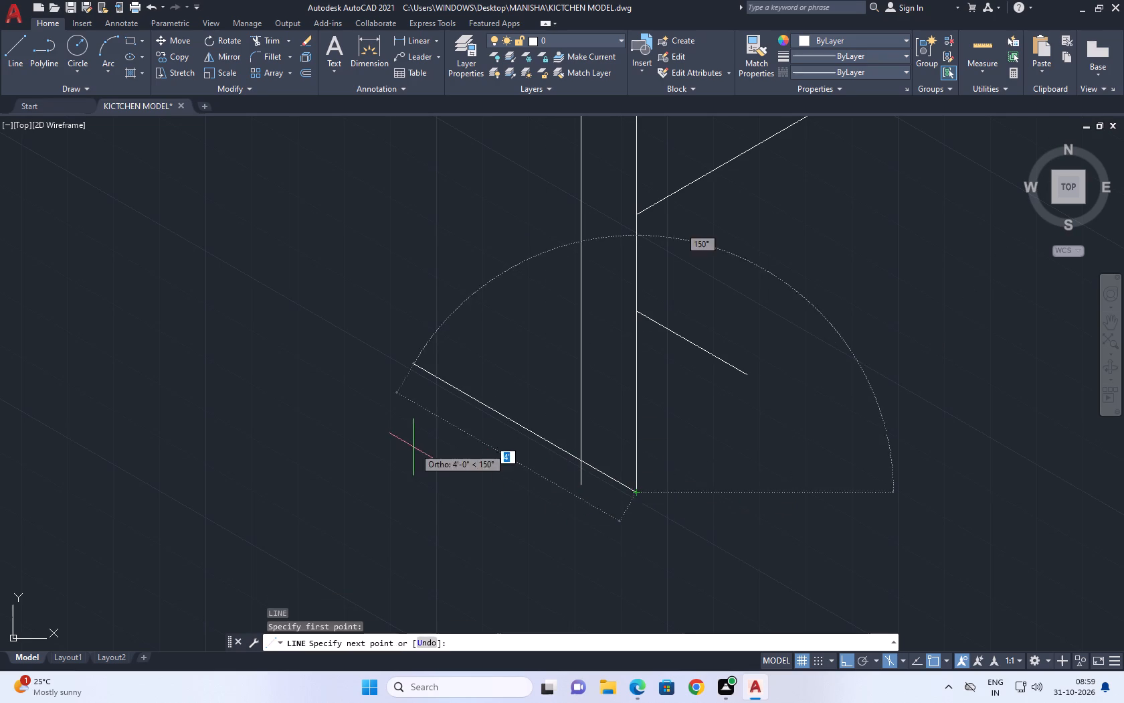
pyautogui.click(413, 447)
pyautogui.press('Escape')
# Trim the 150° line beyond the wall-thickness vertical and the vertical's overhang below it to close the wall end's bottom corner.
pyautogui.press('t')
pyautogui.press('r')
pyautogui.press('space')
pyautogui.click(529, 416)
pyautogui.click(575, 510)
pyautogui.click(585, 489)
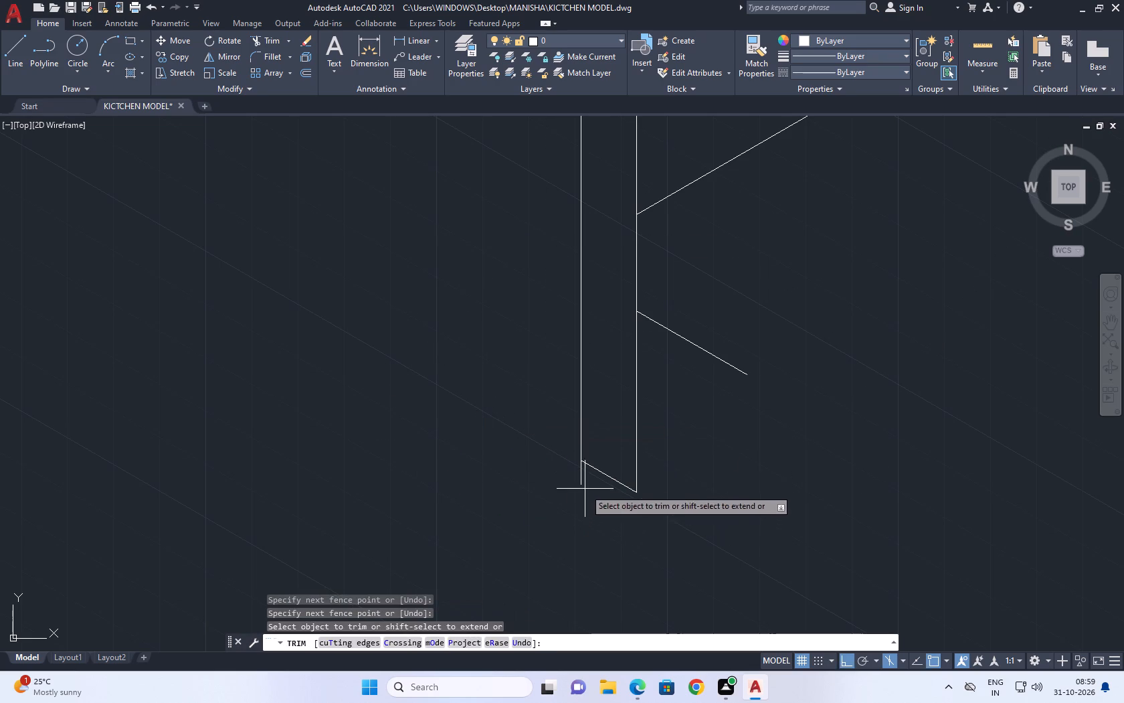
pyautogui.click(524, 466)
pyautogui.click(581, 487)
pyautogui.click(579, 475)
pyautogui.press('Escape')
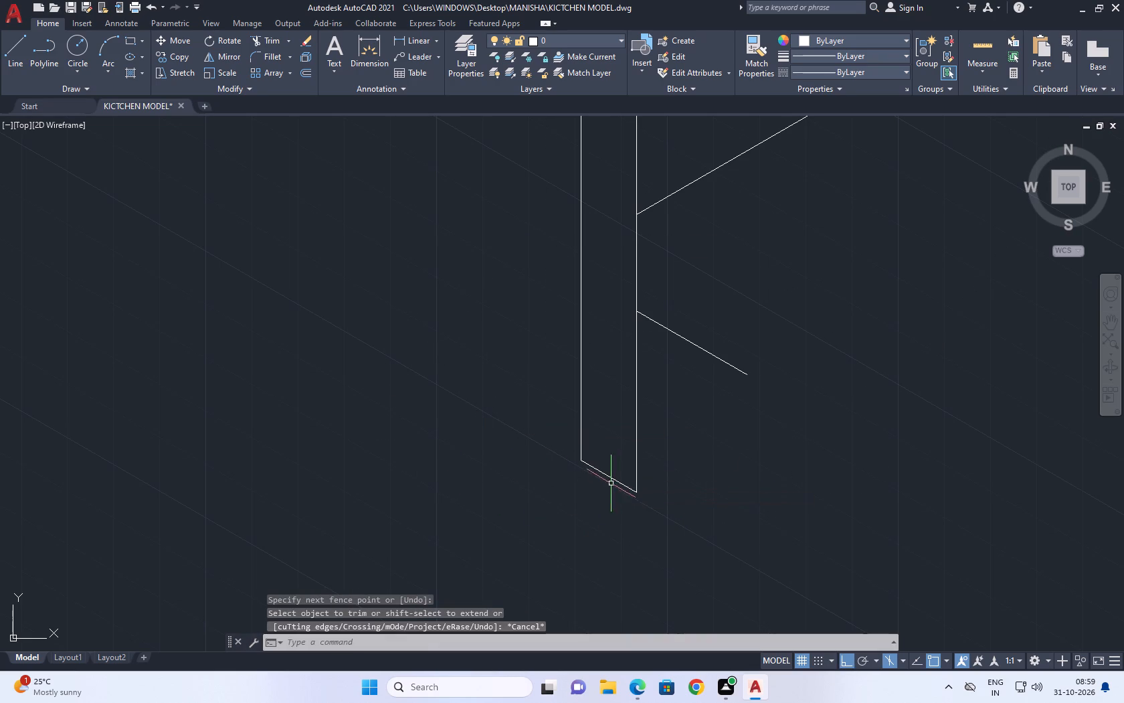
# From the 3' vertical's bottom end, where the lower 30° line starts, draw a 2' segment at 330°.
pyautogui.scroll(-2, 634, 466)
pyautogui.moveTo(725, 390); pyautogui.dragTo(584, 480, button='middle')
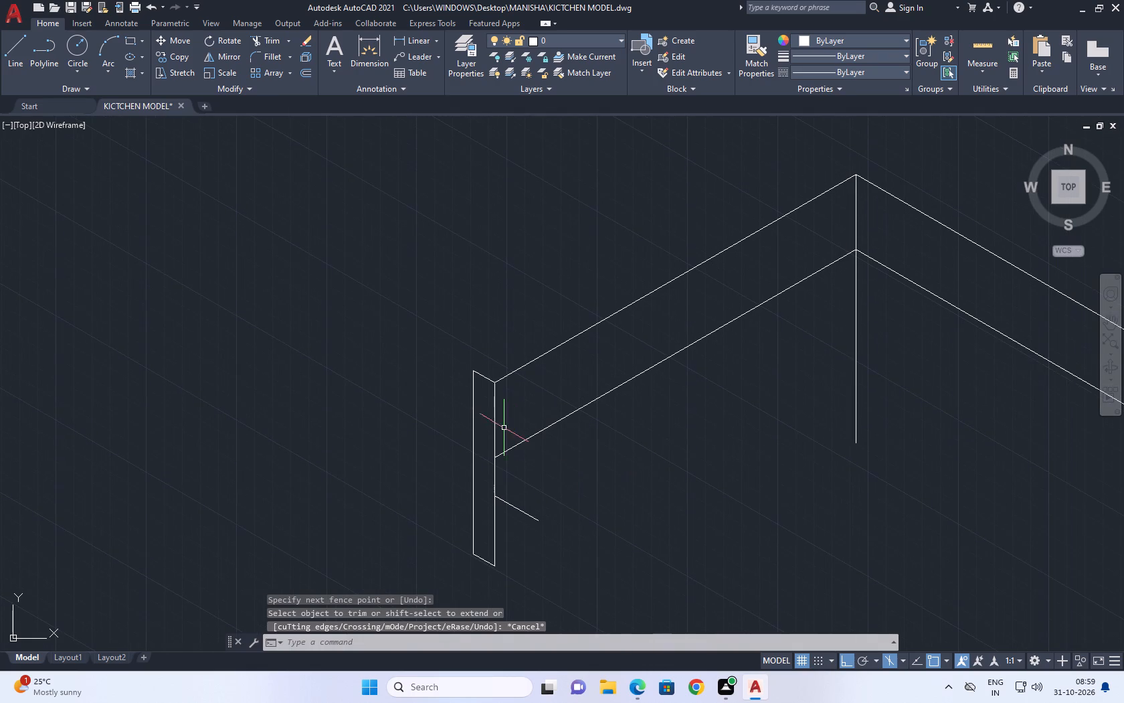
pyautogui.moveTo(484, 423); pyautogui.dragTo(522, 443, button='middle')
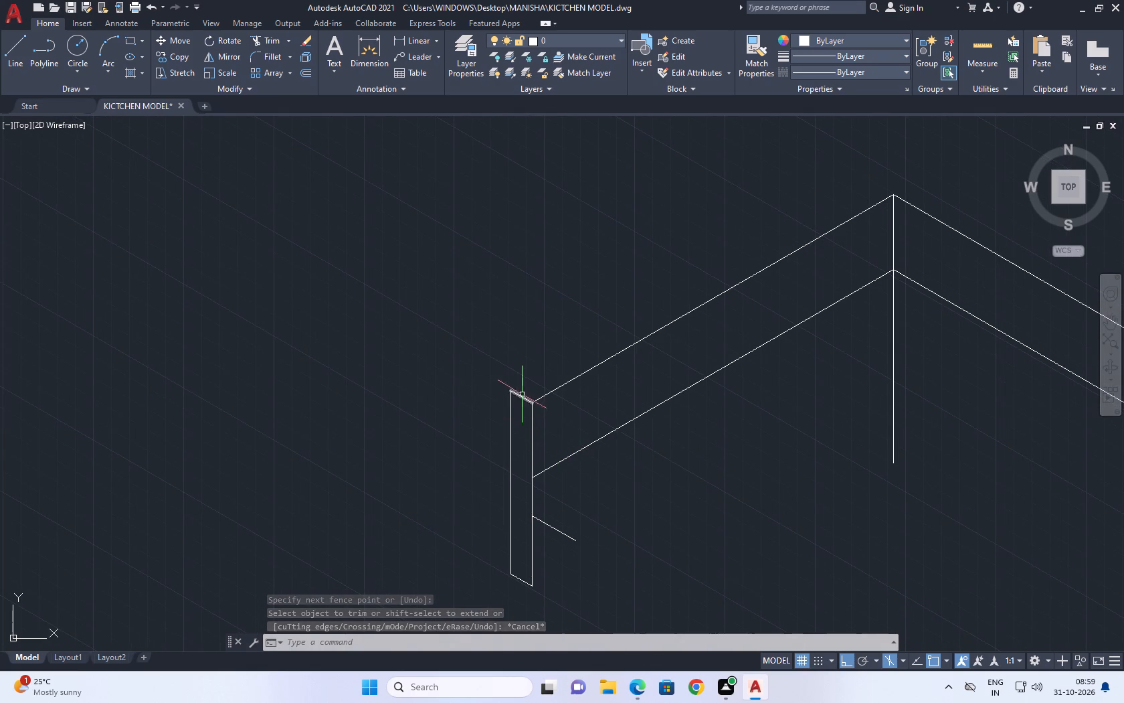
pyautogui.scroll(2, 522, 394)
pyautogui.moveTo(587, 440); pyautogui.dragTo(554, 324, button='middle')
pyautogui.write('L')
pyautogui.press('space')
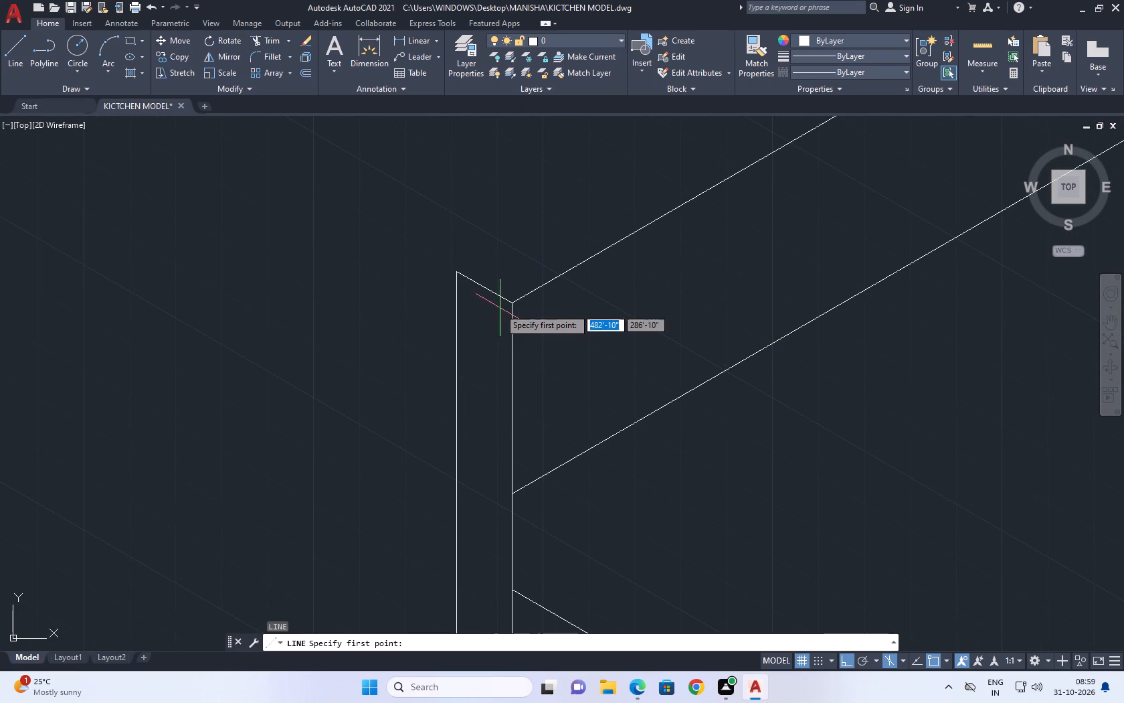
pyautogui.click(517, 491)
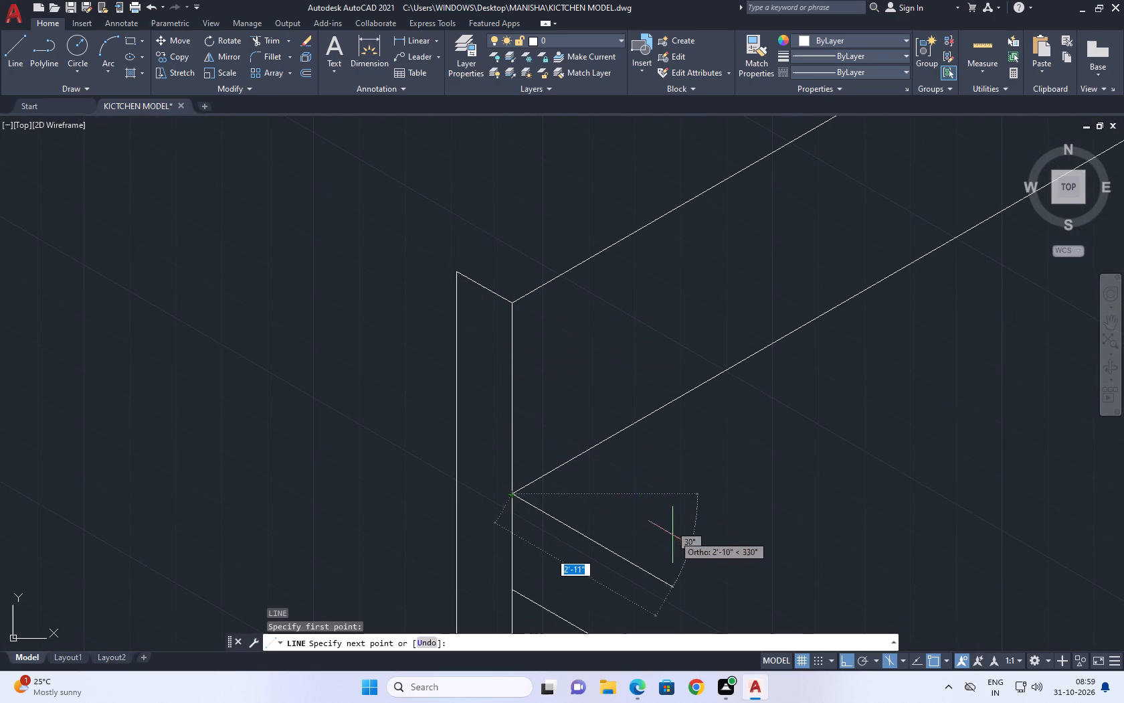
pyautogui.scroll(-2, 624, 495)
pyautogui.scroll(2, 647, 567)
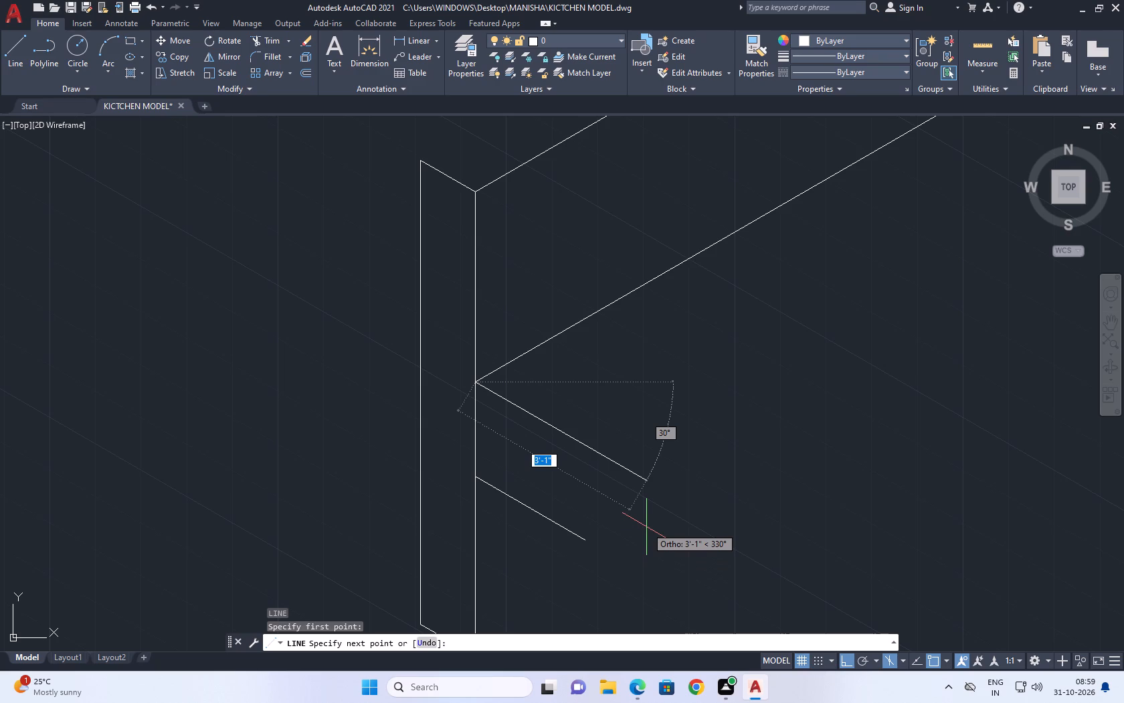
pyautogui.write("2'")
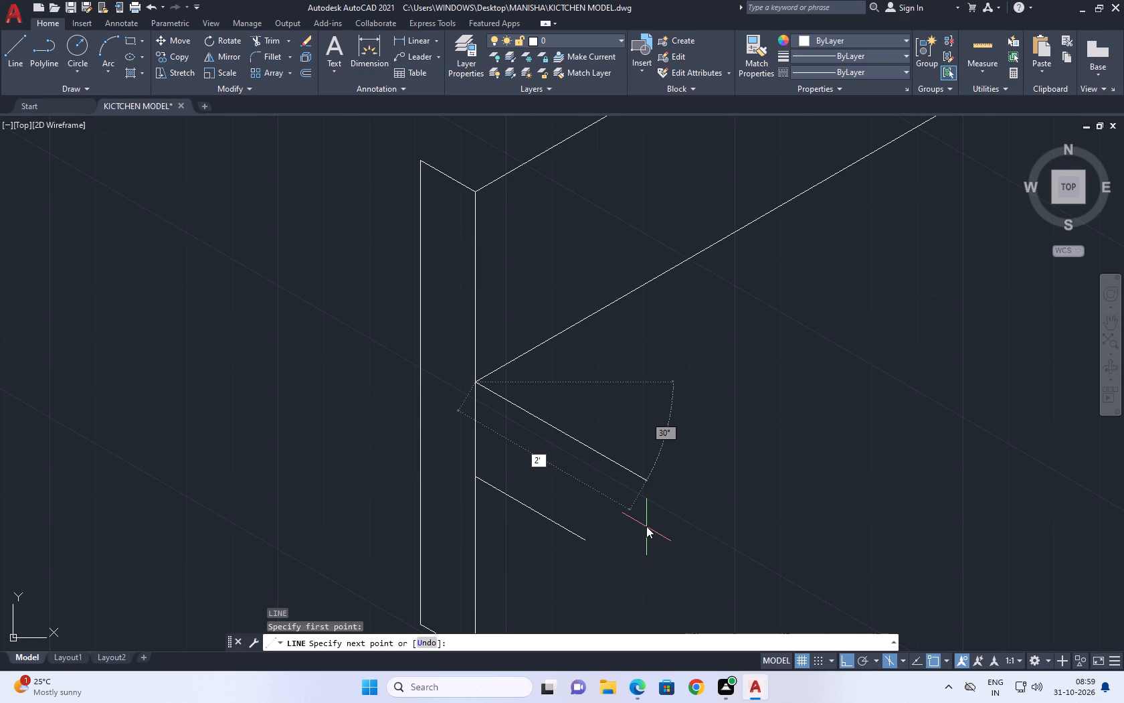
pyautogui.press('Return')
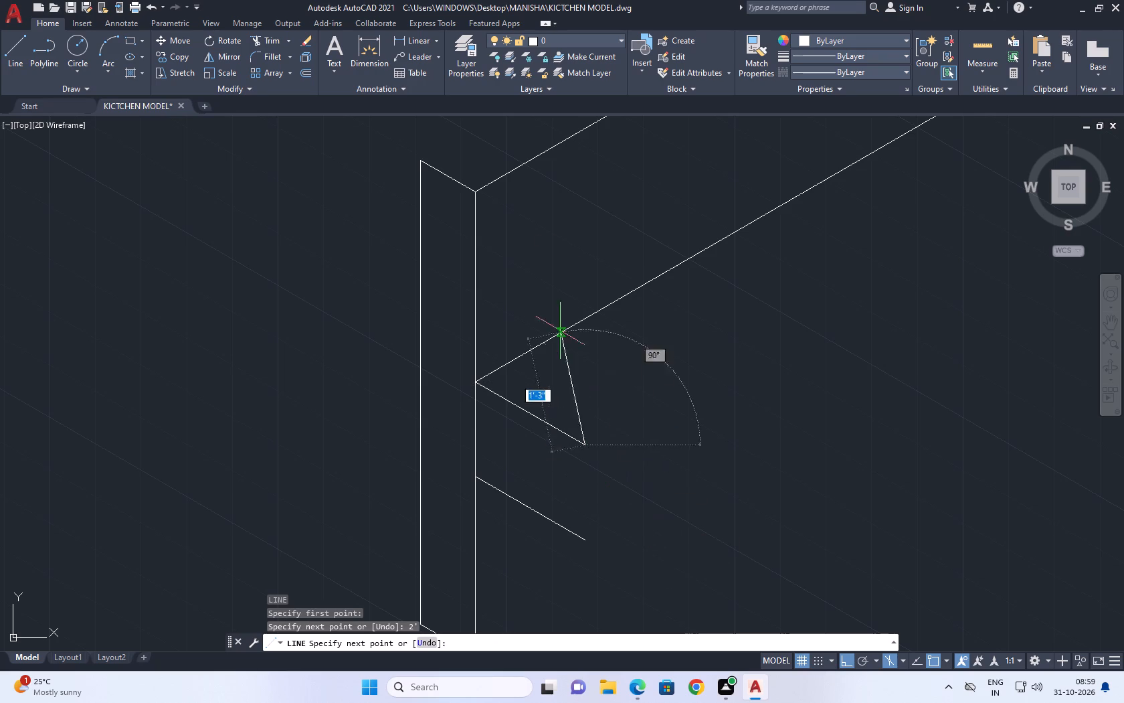
pyautogui.moveTo(577, 202); pyautogui.dragTo(598, 299, button='middle')
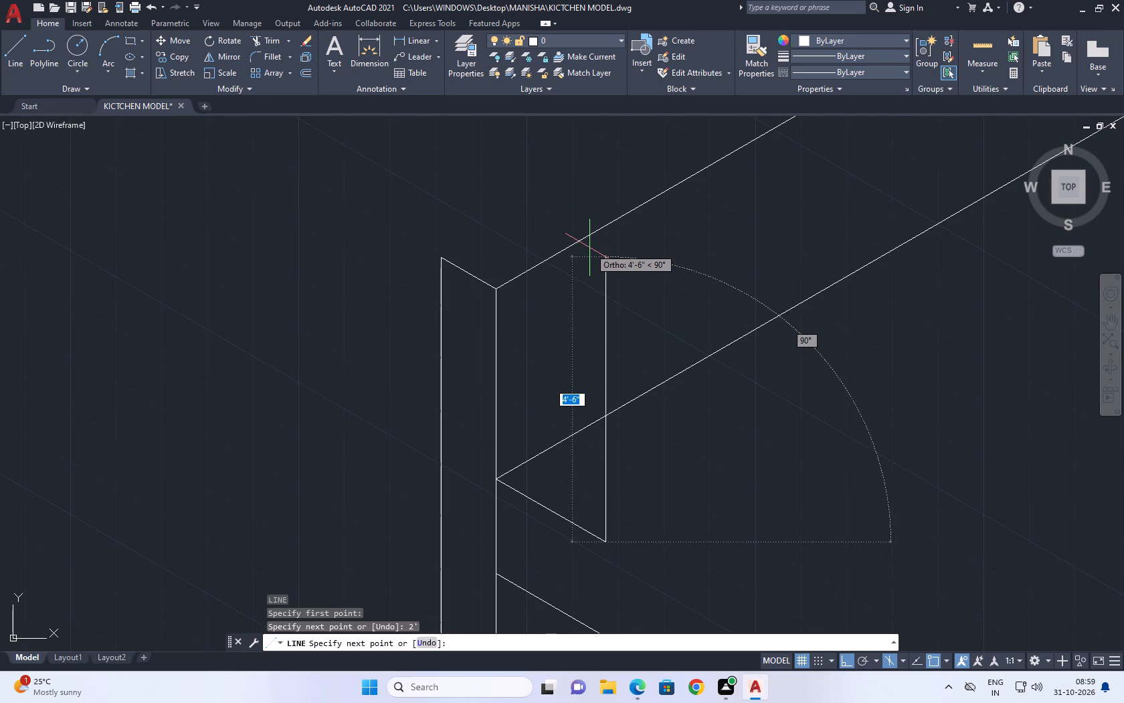
# Undo the 2' segment, draw it as 1'6" at 330° instead, and add a freehand vertical up past the upper long line.
pyautogui.hotkey('ctrl', 'z')
pyautogui.write("1'6")
pyautogui.press('Return')
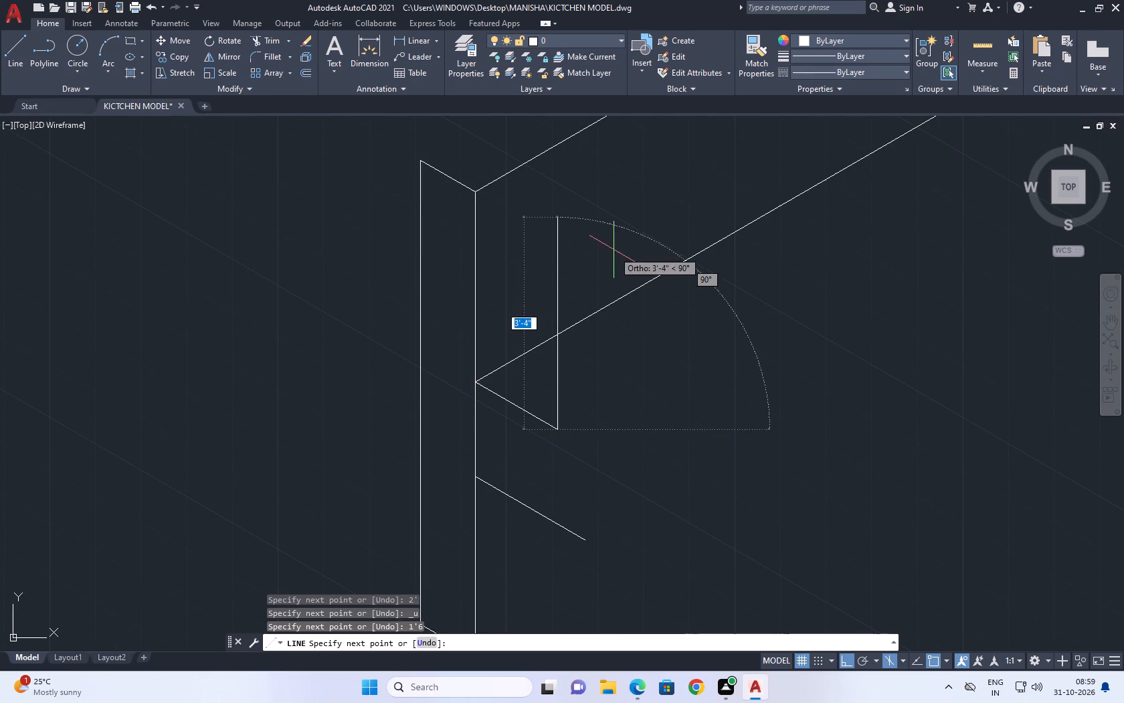
pyautogui.moveTo(594, 227); pyautogui.dragTo(608, 324, button='middle')
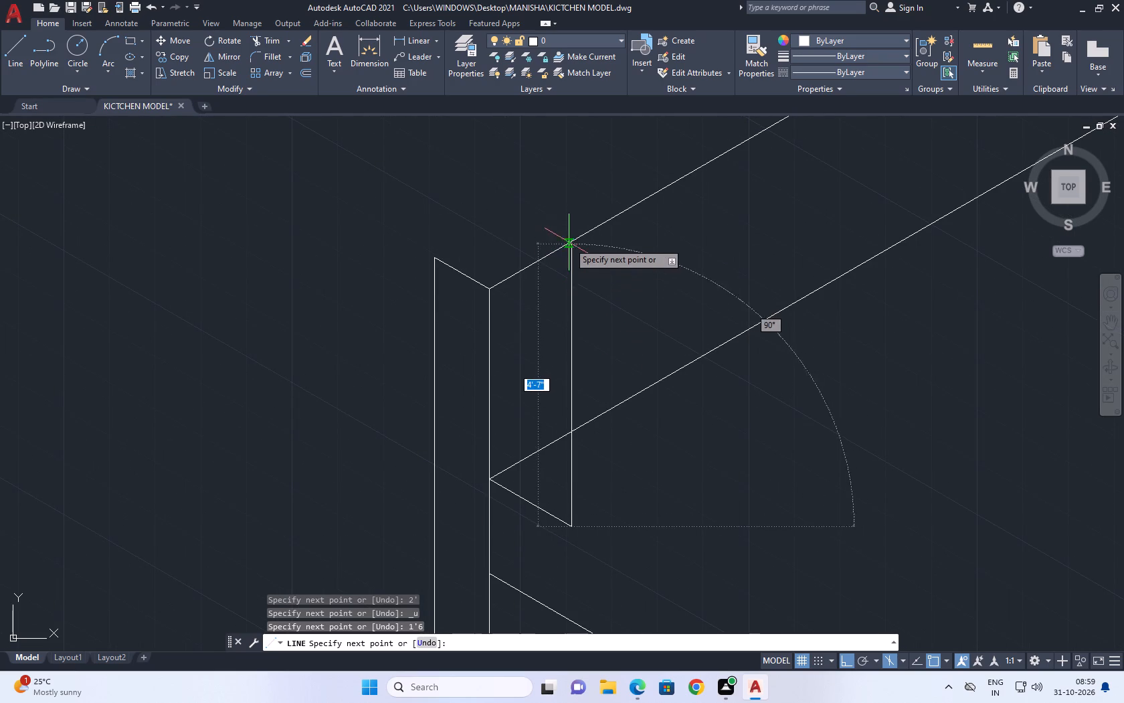
pyautogui.click(573, 192)
pyautogui.press('space')
# From the 3' vertical's top end, draw a freehand 330° line across the new vertical.
pyautogui.press('space')
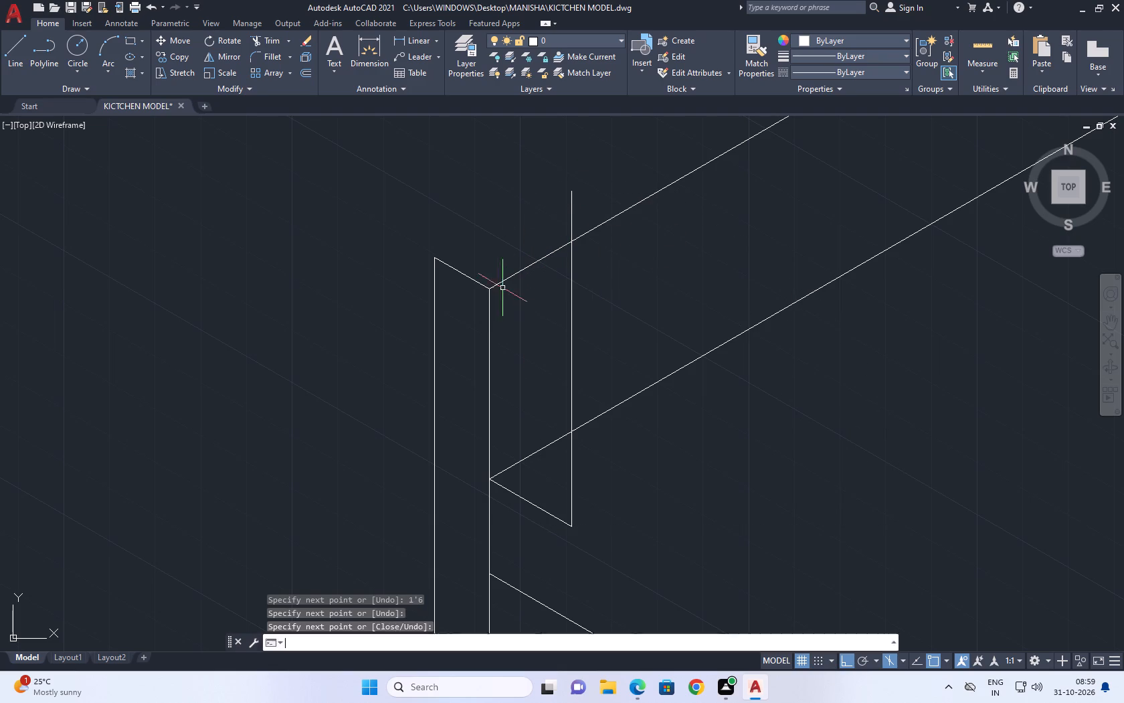
pyautogui.click(490, 288)
pyautogui.click(609, 347)
pyautogui.press('Escape')
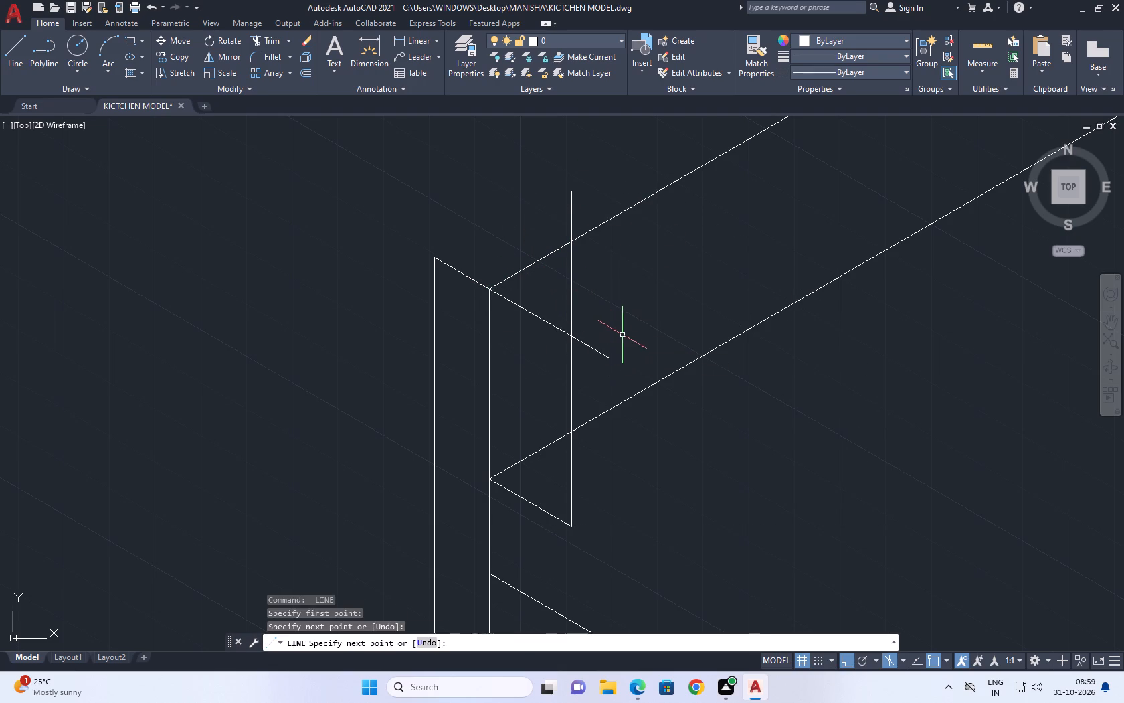
# Trim the new vertical above the 330° line, that line's overshoot, and the lower 30° line's stretch inside the resulting end panel.
pyautogui.write('TR')
pyautogui.press('space')
pyautogui.moveTo(555, 299); pyautogui.dragTo(557, 293)
pyautogui.click(602, 364)
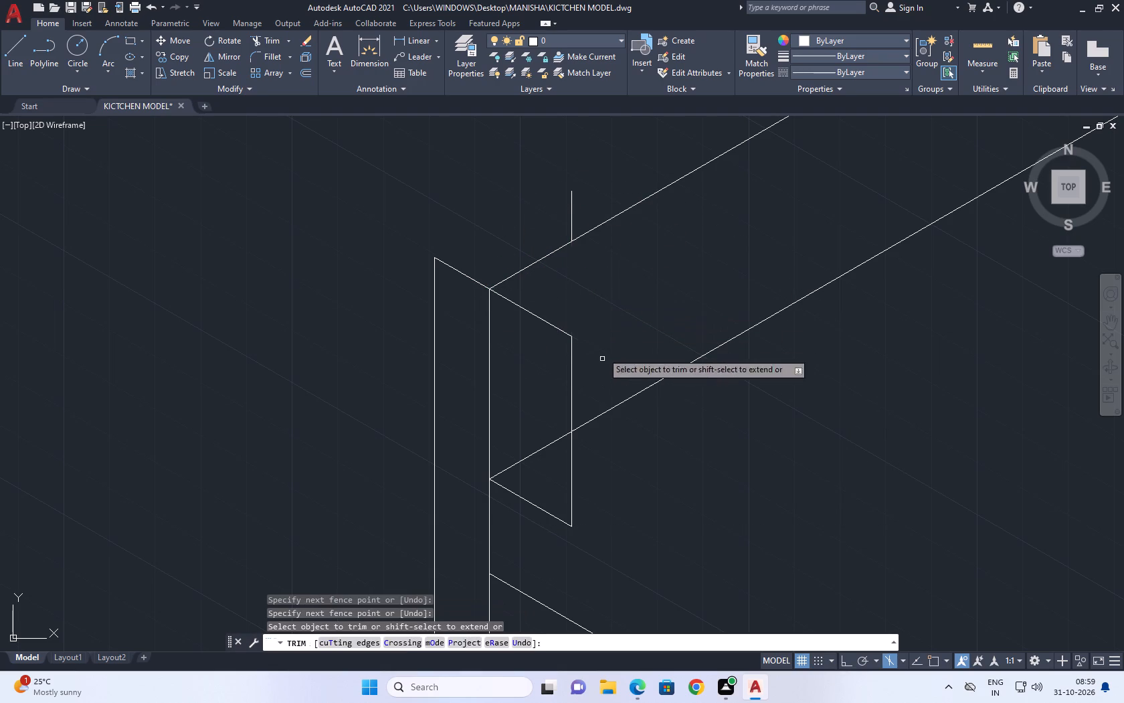
pyautogui.click(587, 215)
pyautogui.click(536, 234)
pyautogui.press('Escape')
pyautogui.press('space')
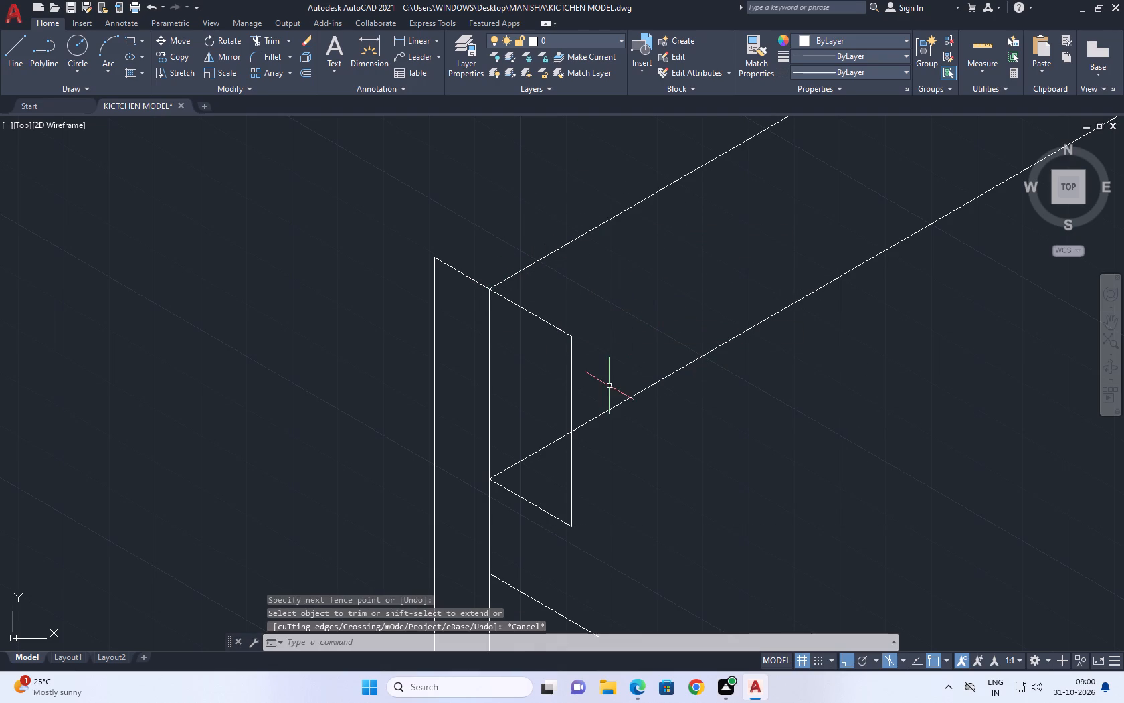
pyautogui.click(550, 467)
pyautogui.click(539, 414)
pyautogui.press('Escape')
# From the end panel's upper outer corner, try a 10'6" segment at 330°, undo it, and draw 10'6" at 30° on the top isoplane.
pyautogui.scroll(-1, 612, 389)
pyautogui.moveTo(651, 331); pyautogui.dragTo(630, 391, button='middle')
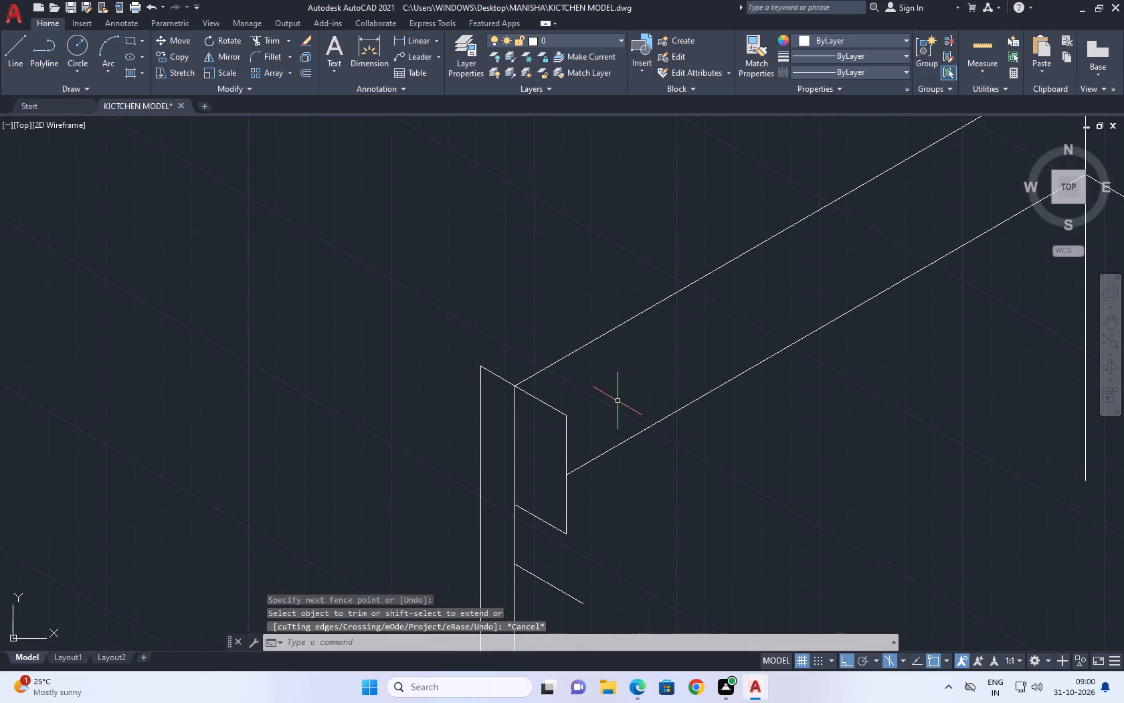
pyautogui.write('L')
pyautogui.press('space')
pyautogui.moveTo(605, 391); pyautogui.dragTo(588, 444, button='middle')
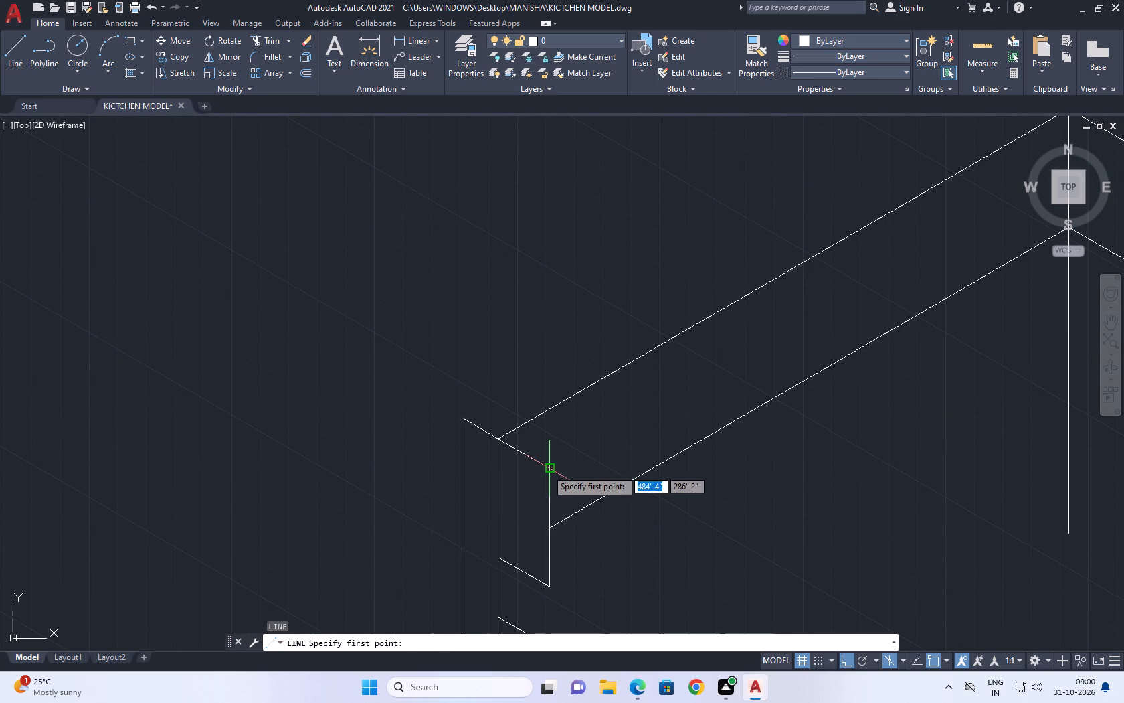
pyautogui.click(547, 469)
pyautogui.moveTo(685, 431); pyautogui.dragTo(574, 474, button='middle')
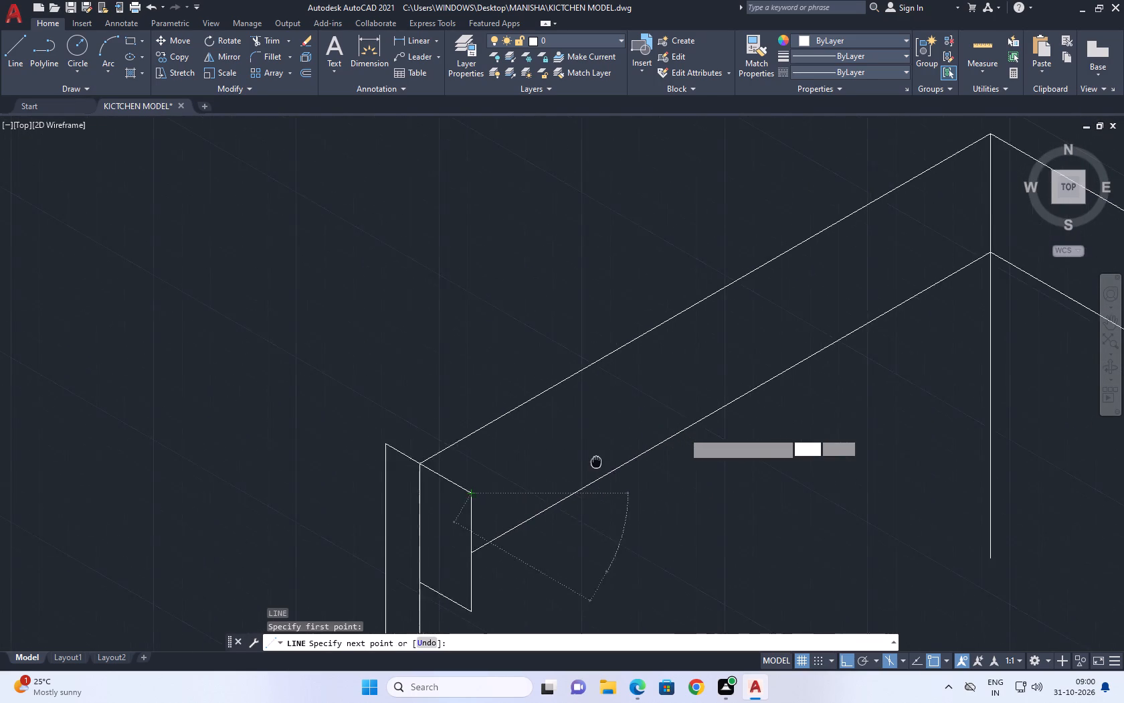
pyautogui.moveTo(574, 474); pyautogui.dragTo(536, 477, button='middle')
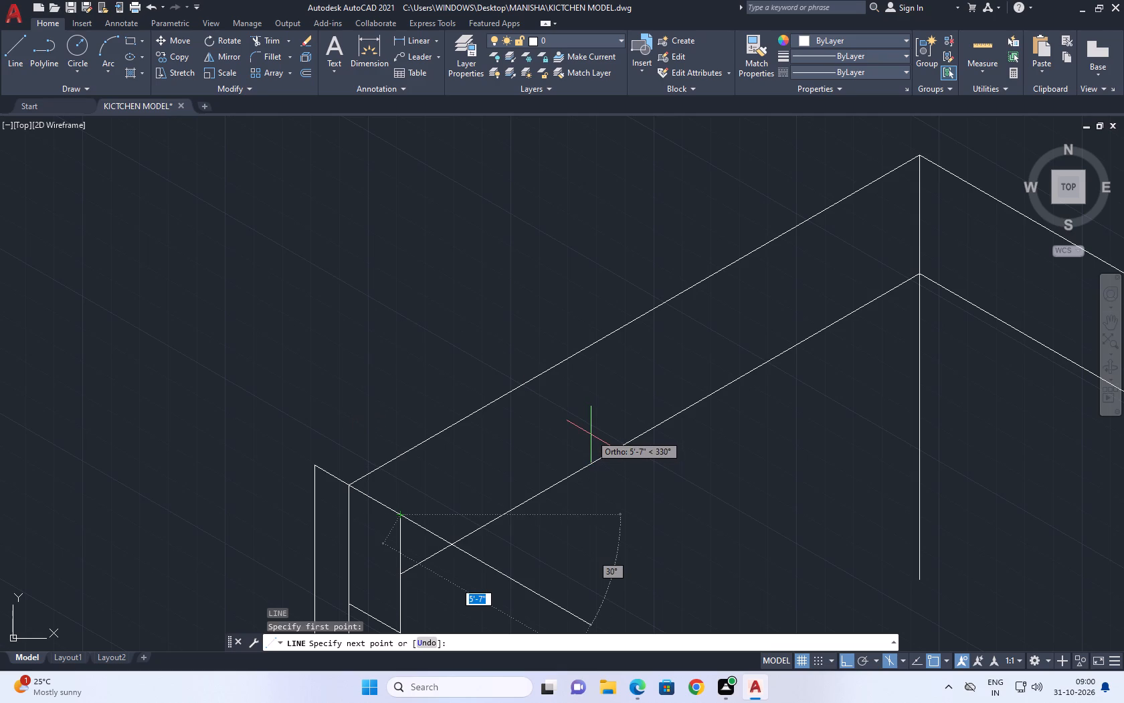
pyautogui.write("10'6")
pyautogui.press('Return')
pyautogui.hotkey('ctrl', 'z')
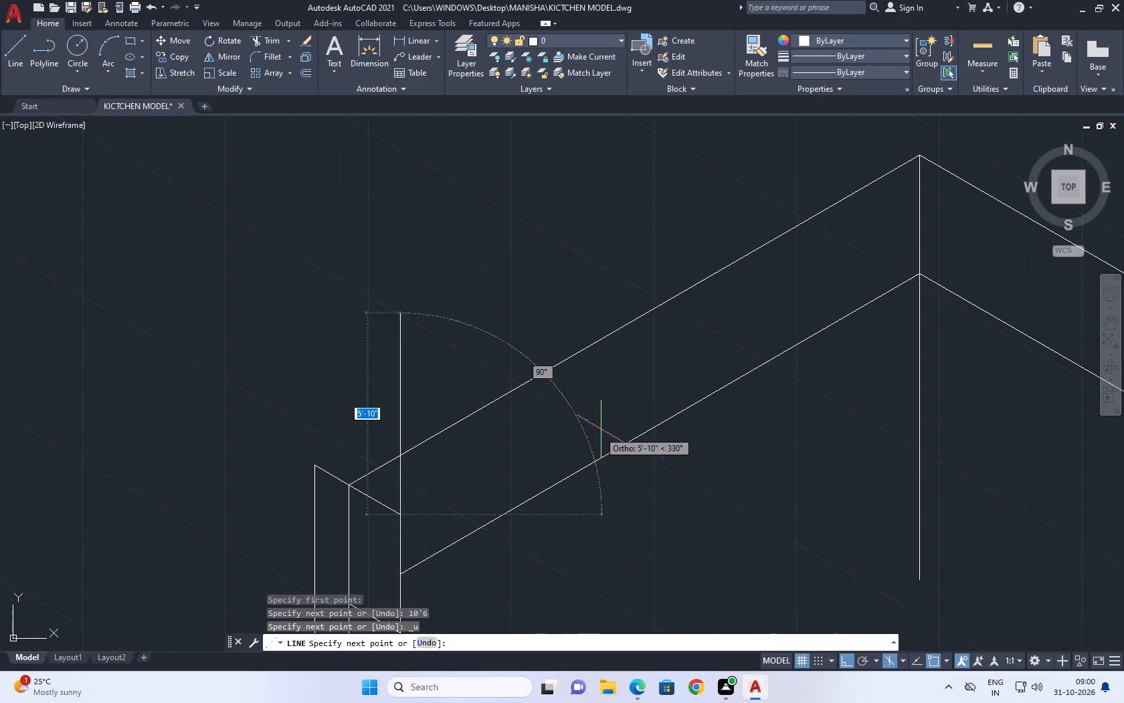
pyautogui.press('F5')
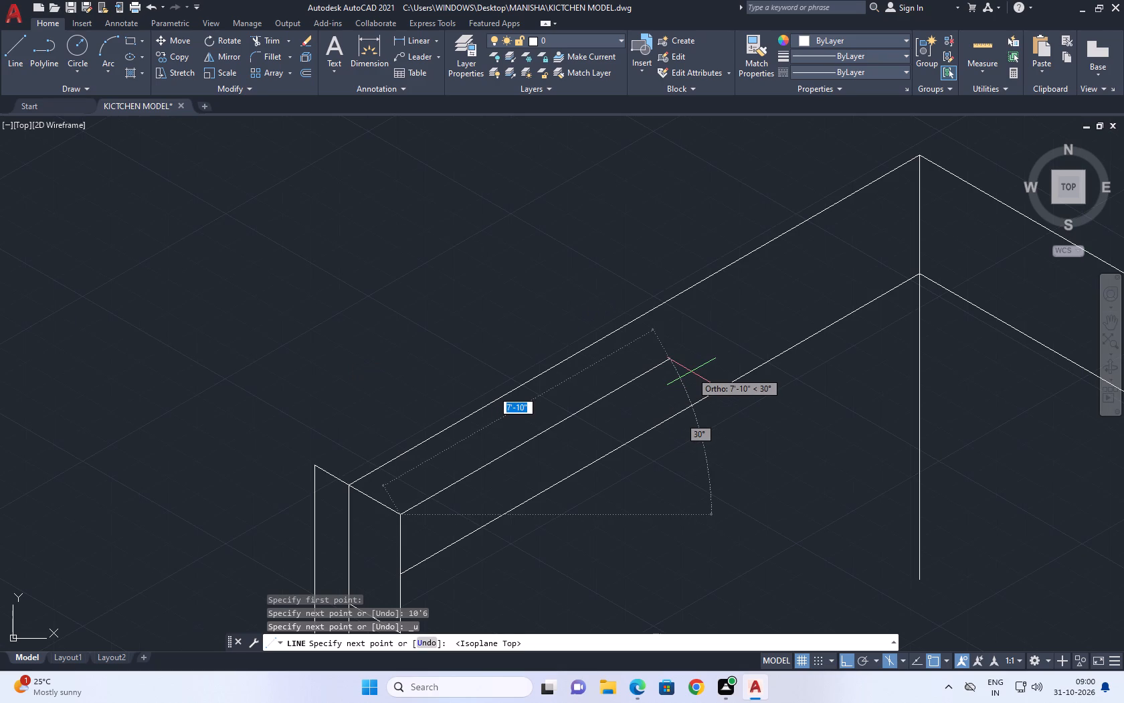
pyautogui.write("10'6")
pyautogui.press('Return')
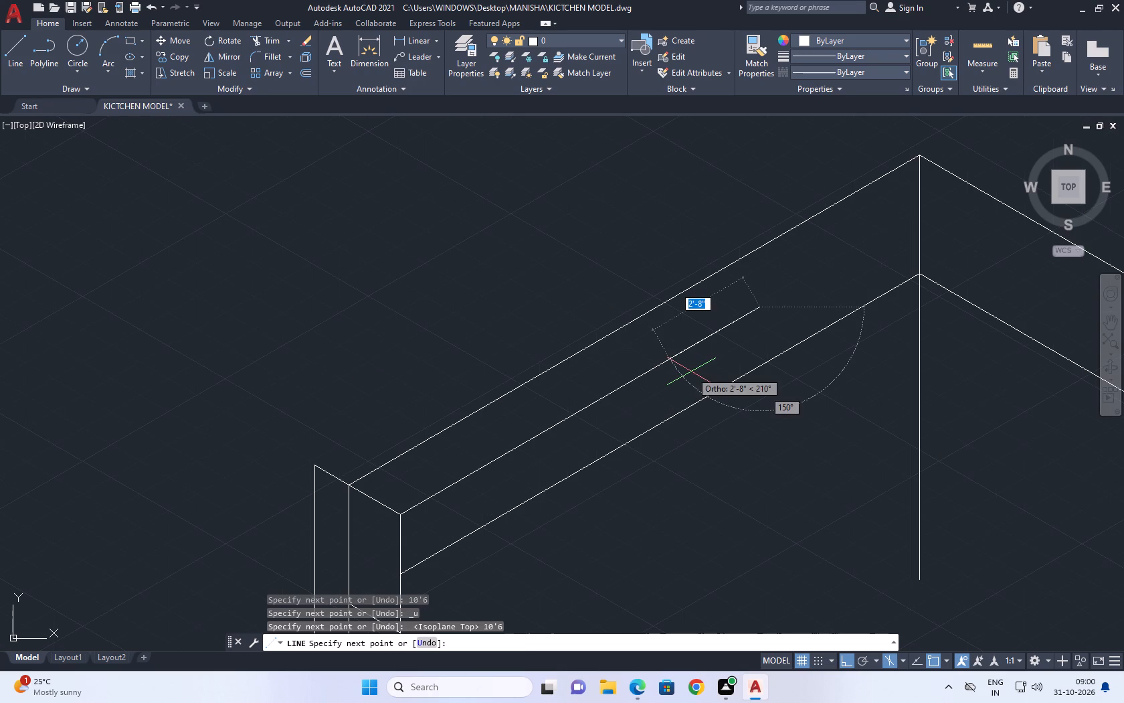
# Undo the 10'6" segment, draw a 9' segment at 30° instead, and continue with a freehand 150° segment past the upper long line.
pyautogui.moveTo(699, 260); pyautogui.dragTo(749, 315, button='middle')
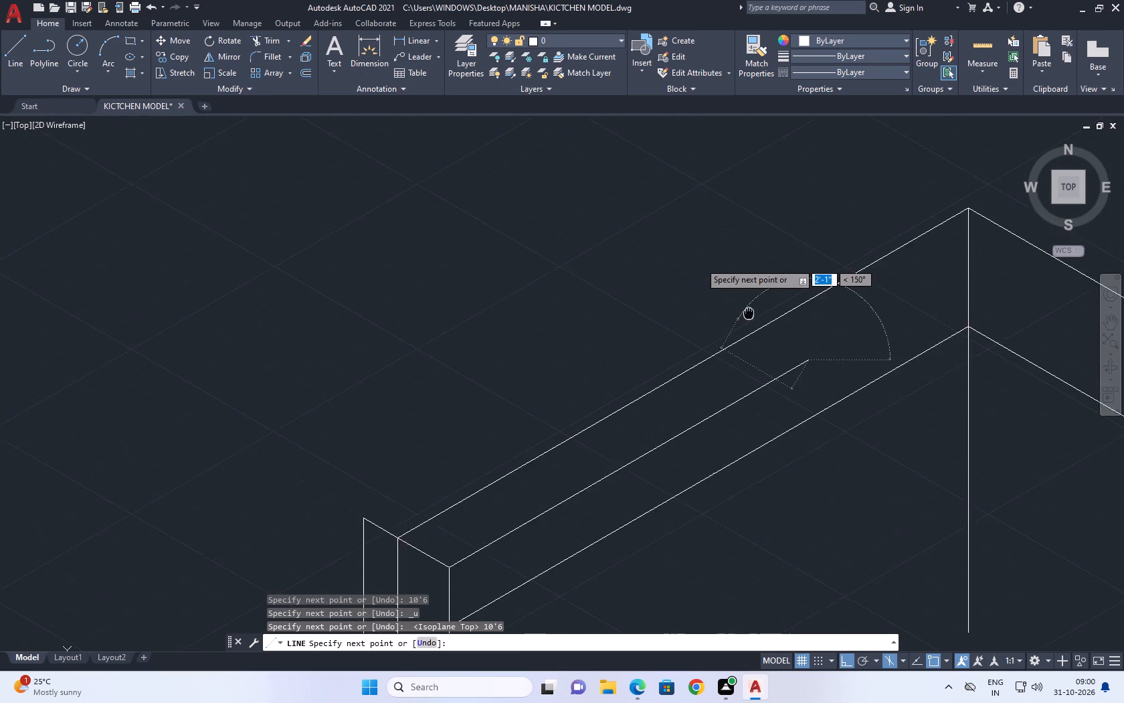
pyautogui.moveTo(749, 315); pyautogui.dragTo(763, 325, button='middle')
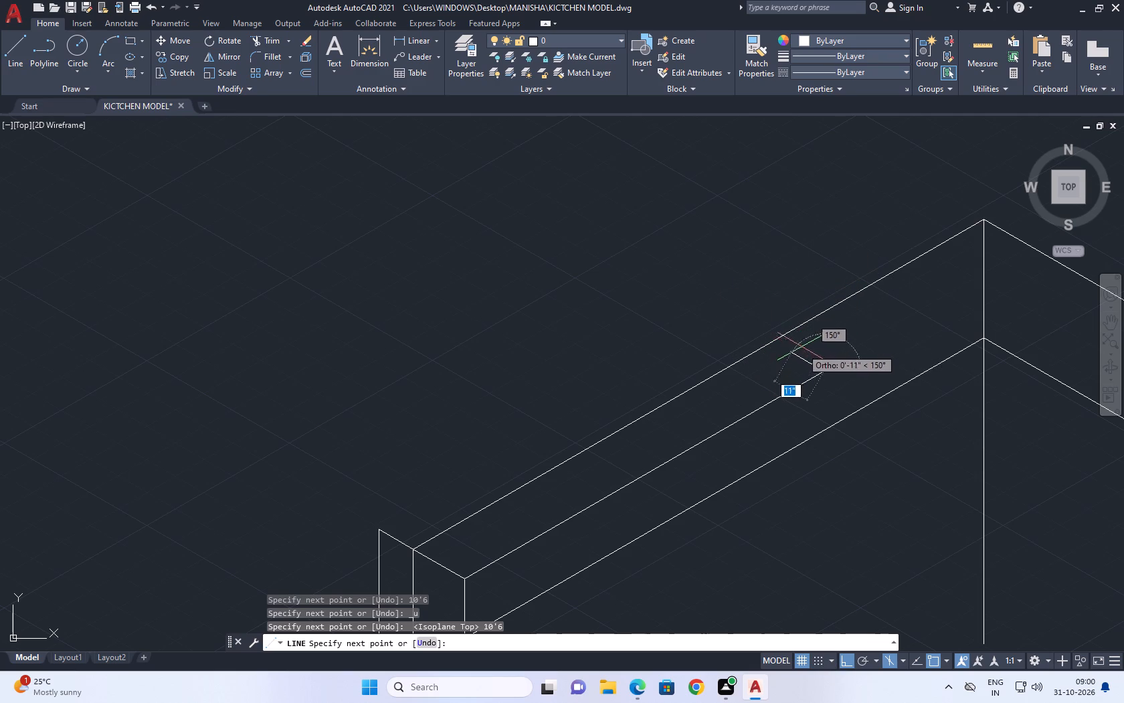
pyautogui.hotkey('ctrl', 'z')
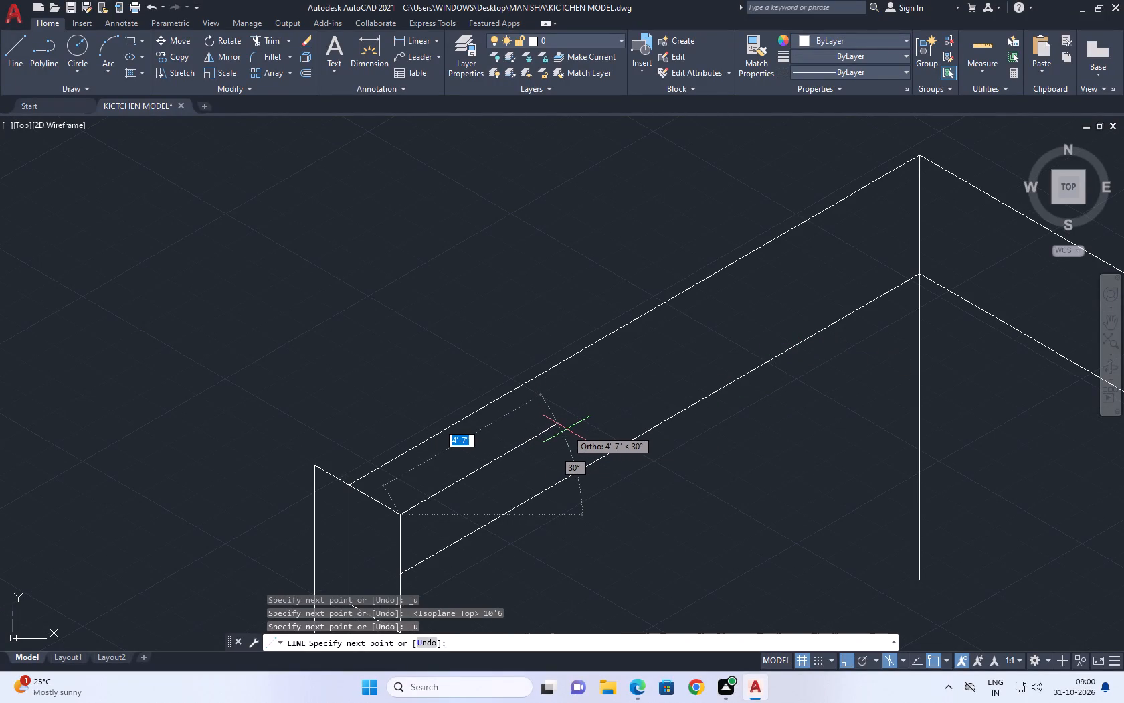
pyautogui.write("9'")
pyautogui.press('Return')
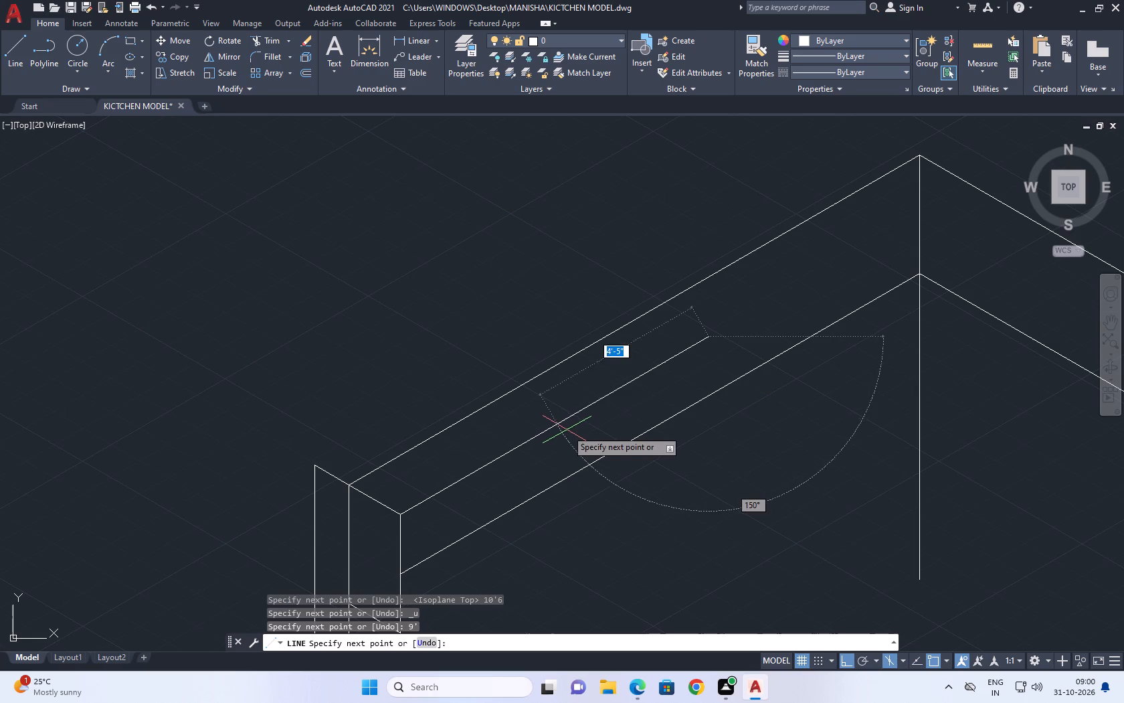
pyautogui.click(559, 268)
pyautogui.press('Escape')
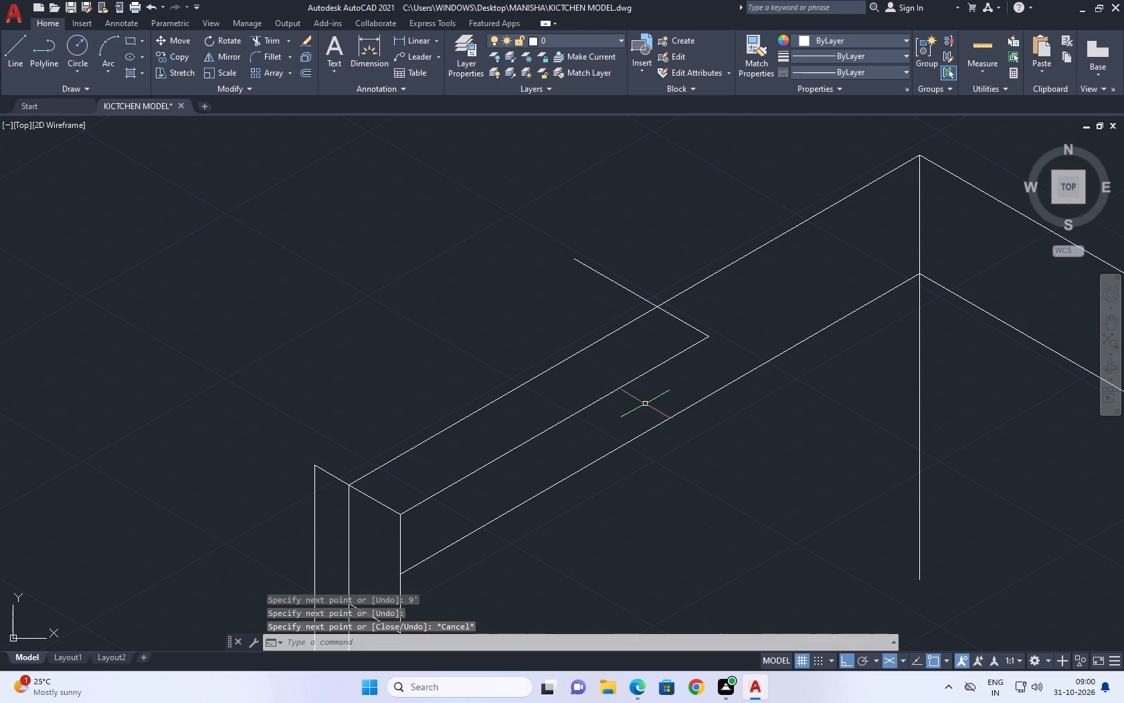
# From the 9' segment's far end, draw a freehand vertical down past the lower 30° line.
pyautogui.moveTo(667, 405); pyautogui.dragTo(670, 390, button='middle')
pyautogui.moveTo(694, 343); pyautogui.dragTo(719, 265, button='middle')
pyautogui.moveTo(774, 264); pyautogui.dragTo(772, 275, button='middle')
pyautogui.press('l')
pyautogui.press('space')
pyautogui.click(735, 255)
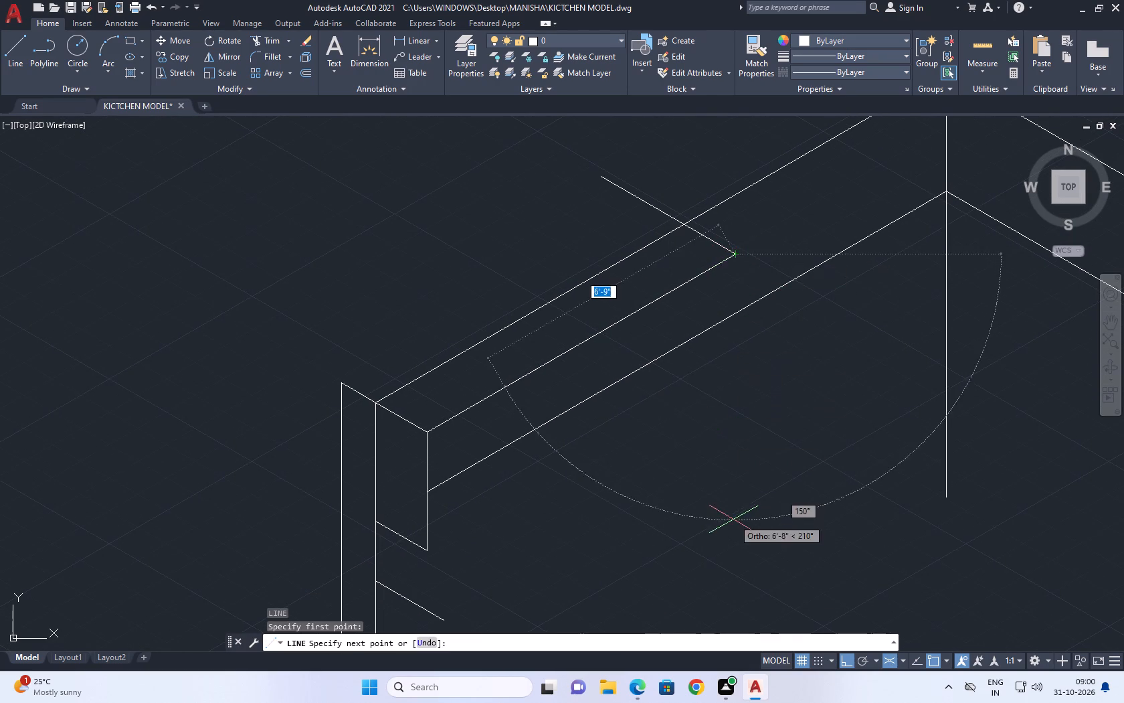
pyautogui.press('F5')
pyautogui.click(729, 497)
pyautogui.press('Escape')
# Trim the 150° segment's overshoot beyond the upper long line.
pyautogui.moveTo(714, 305); pyautogui.dragTo(727, 439, button='middle')
pyautogui.press('t')
pyautogui.press('r')
pyautogui.press('space')
pyautogui.click(704, 296)
pyautogui.click(578, 372)
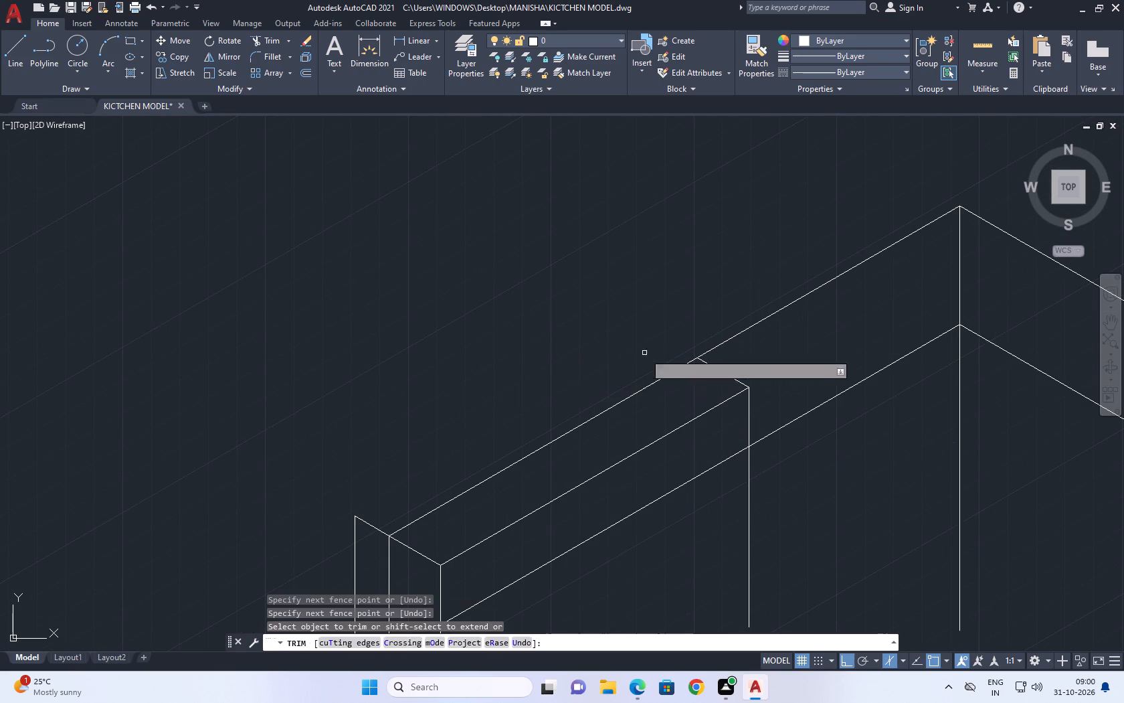
pyautogui.press('Escape')
# Divide the cabinet's 9' upper front edge into 3 equal segments.
pyautogui.moveTo(761, 407); pyautogui.dragTo(769, 254, button='middle')
pyautogui.moveTo(505, 364); pyautogui.dragTo(525, 394, button='middle')
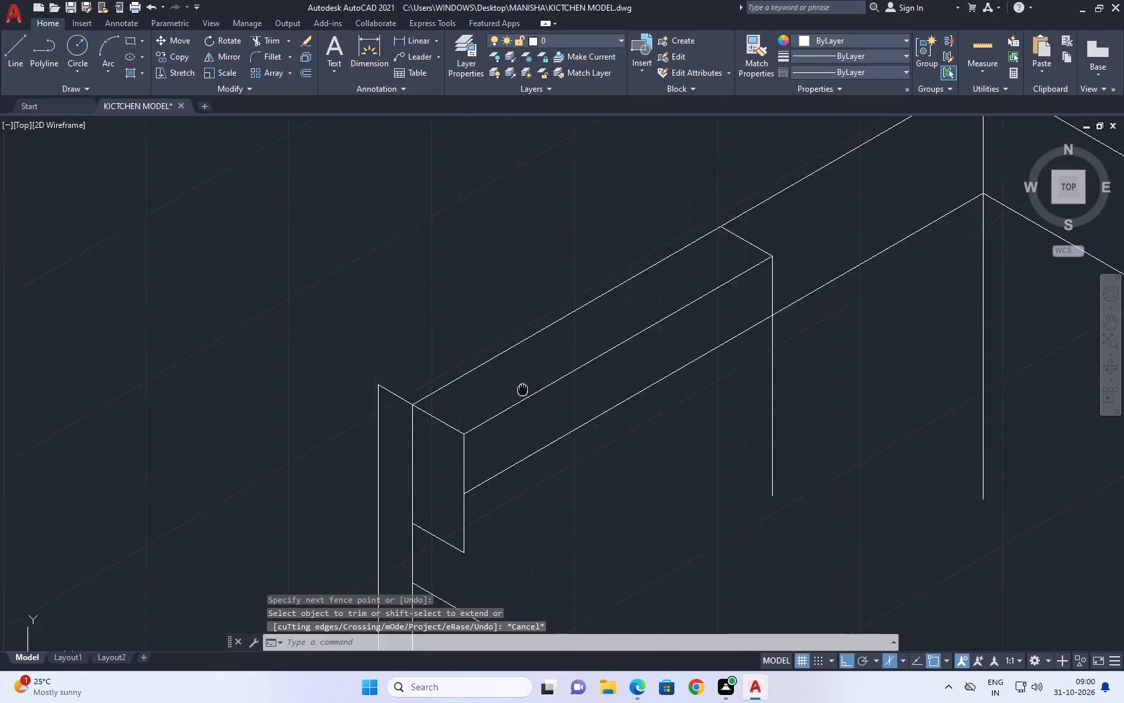
pyautogui.moveTo(525, 394); pyautogui.dragTo(531, 400, button='middle')
pyautogui.click(557, 414)
pyautogui.click(543, 393)
pyautogui.press('d')
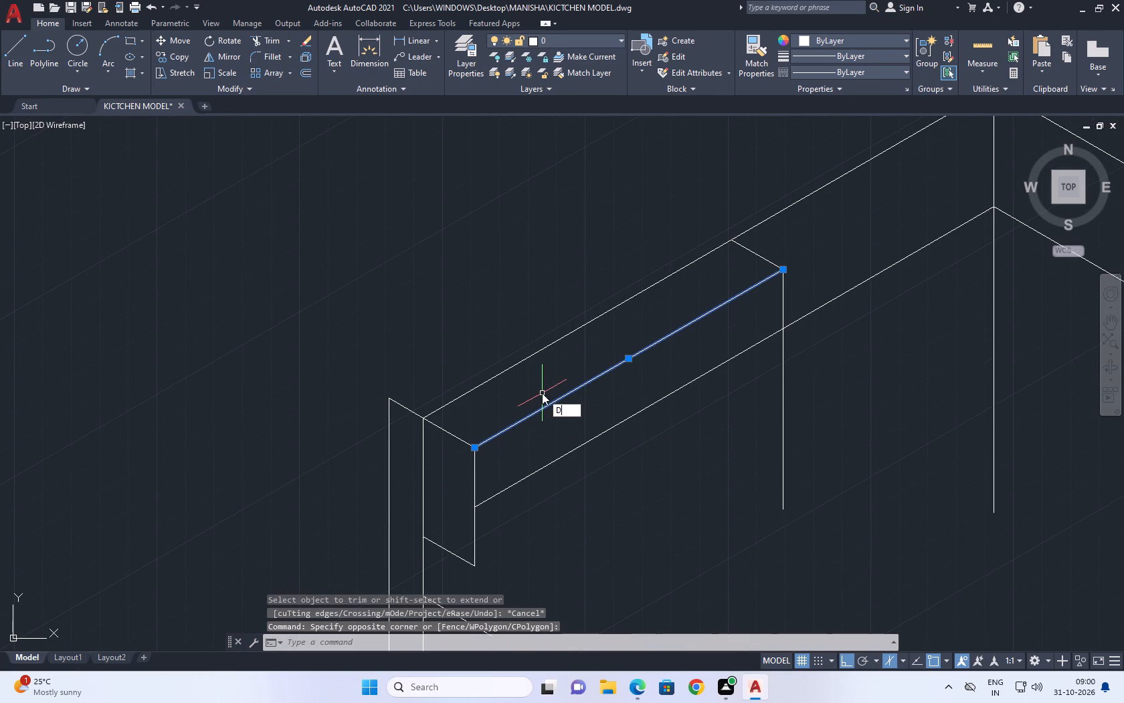
pyautogui.press('i')
pyautogui.write('V')
pyautogui.press('space')
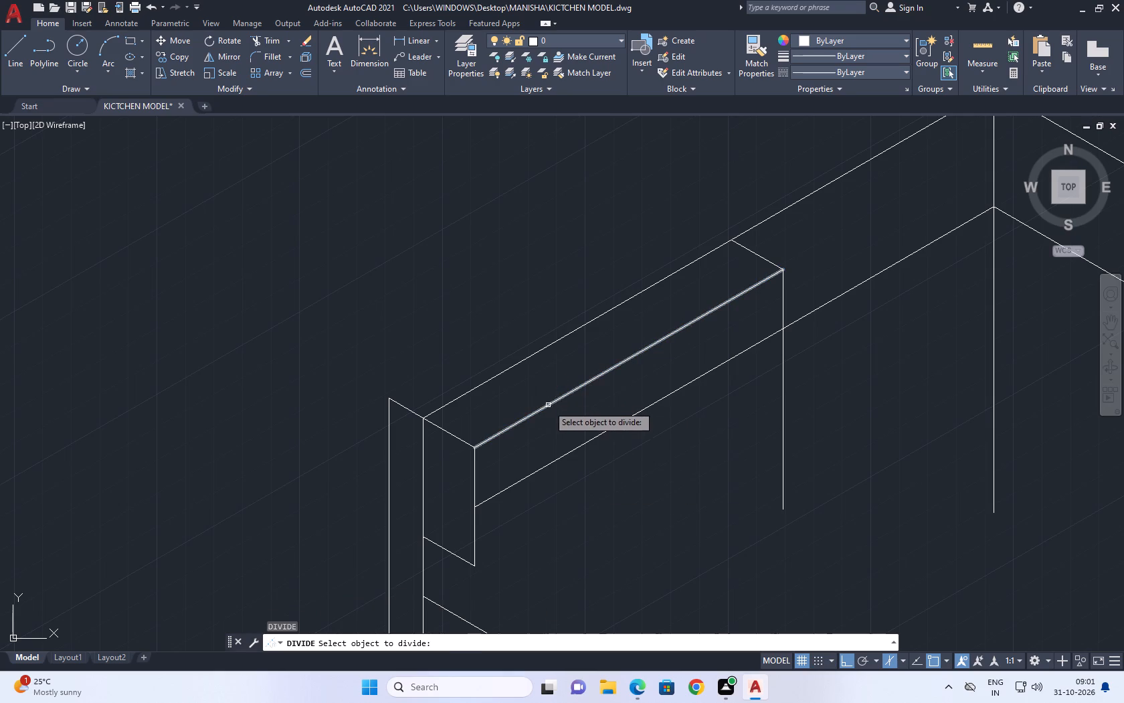
pyautogui.click(548, 405)
pyautogui.moveTo(559, 384); pyautogui.dragTo(584, 474, button='middle')
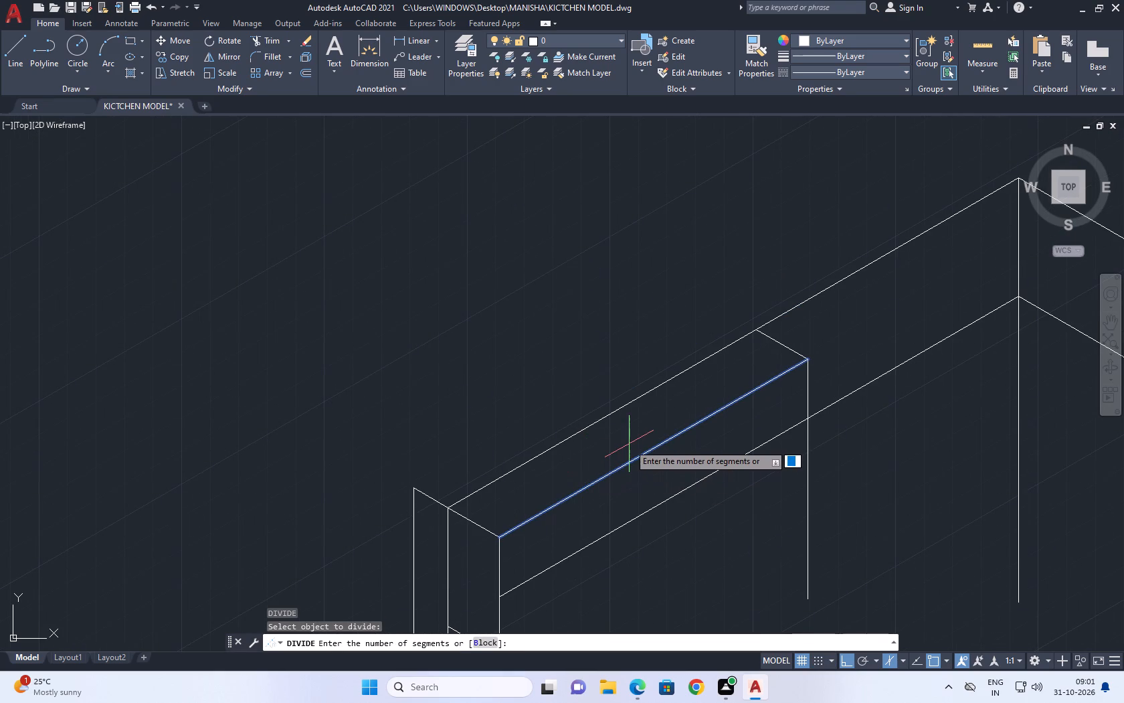
pyautogui.write('3 L')
# From each of the two division points, draw a freehand 150° line past the upper back edge, using the left isoplane.
pyautogui.press('space')
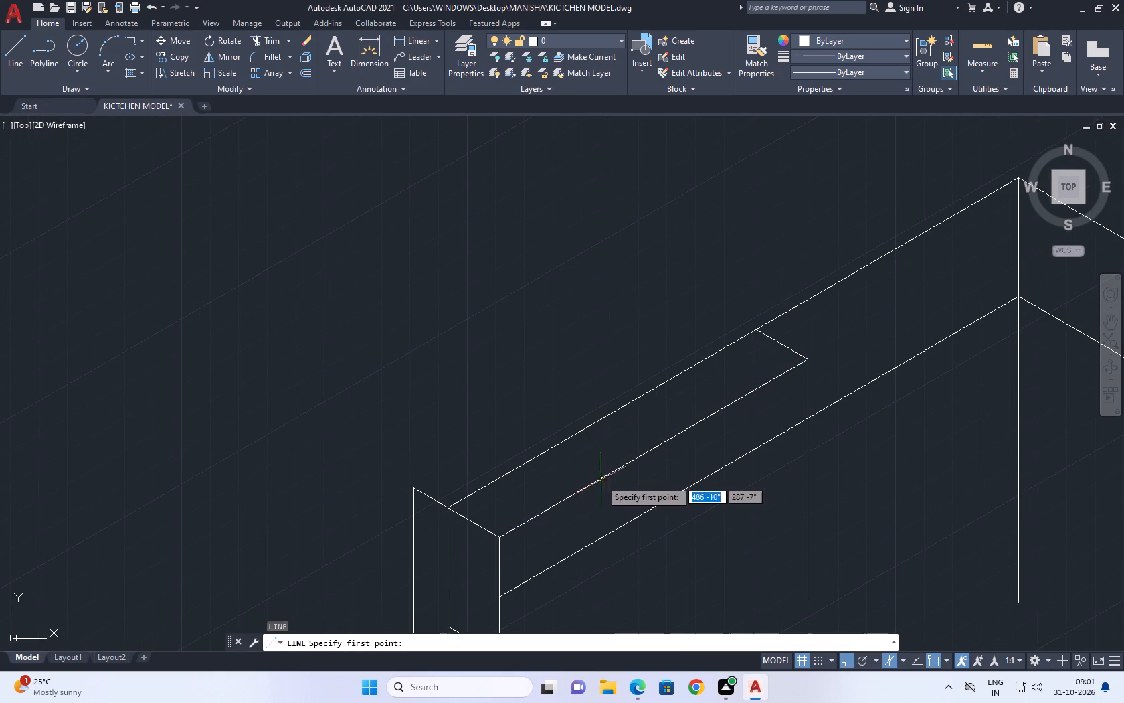
pyautogui.click(599, 477)
pyautogui.click(496, 406)
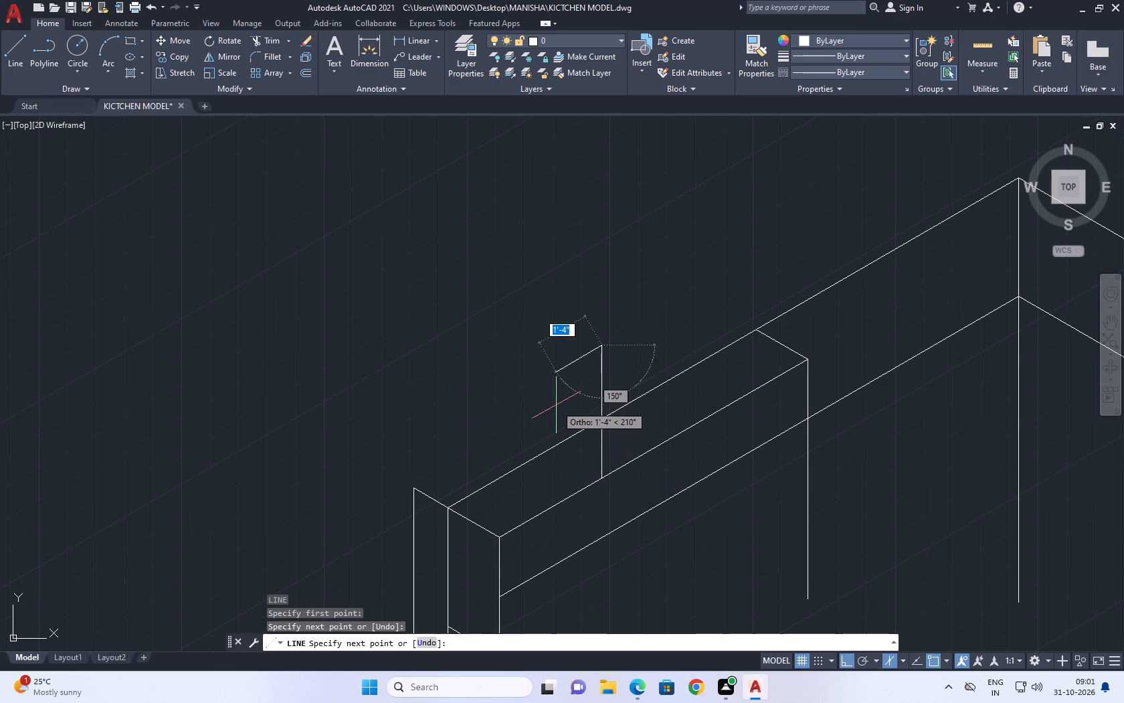
pyautogui.hotkey('ctrl', 'z')
pyautogui.press('F5')
pyautogui.click(468, 426)
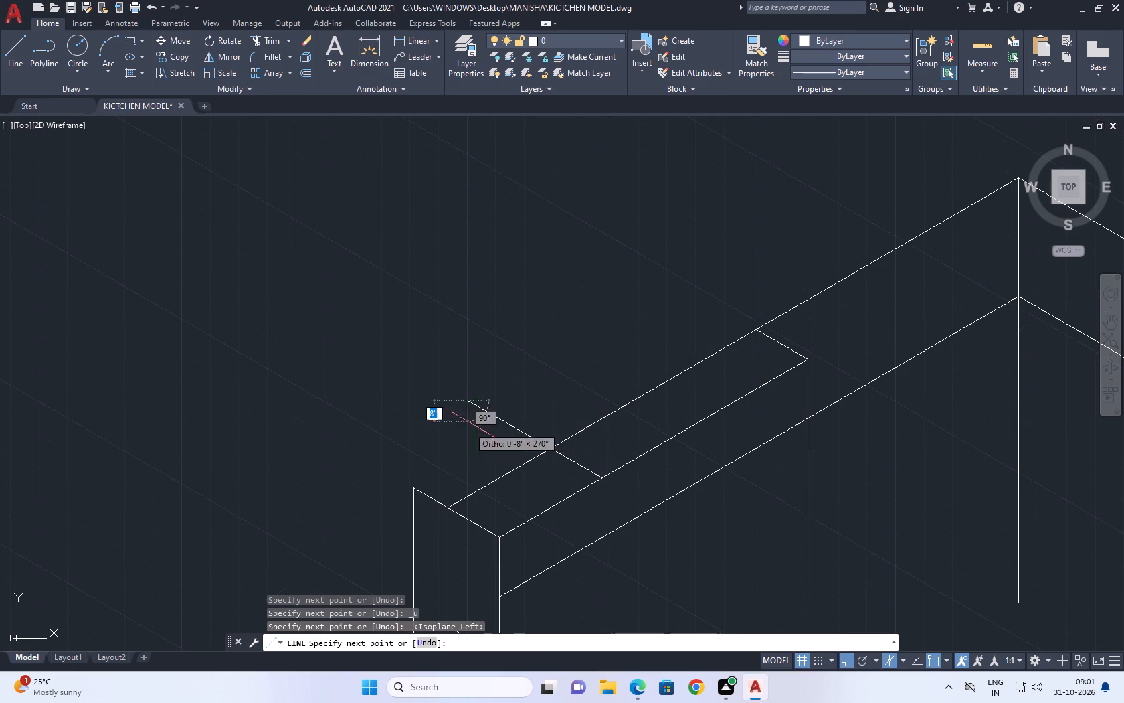
pyautogui.press('space')
pyautogui.press('space')
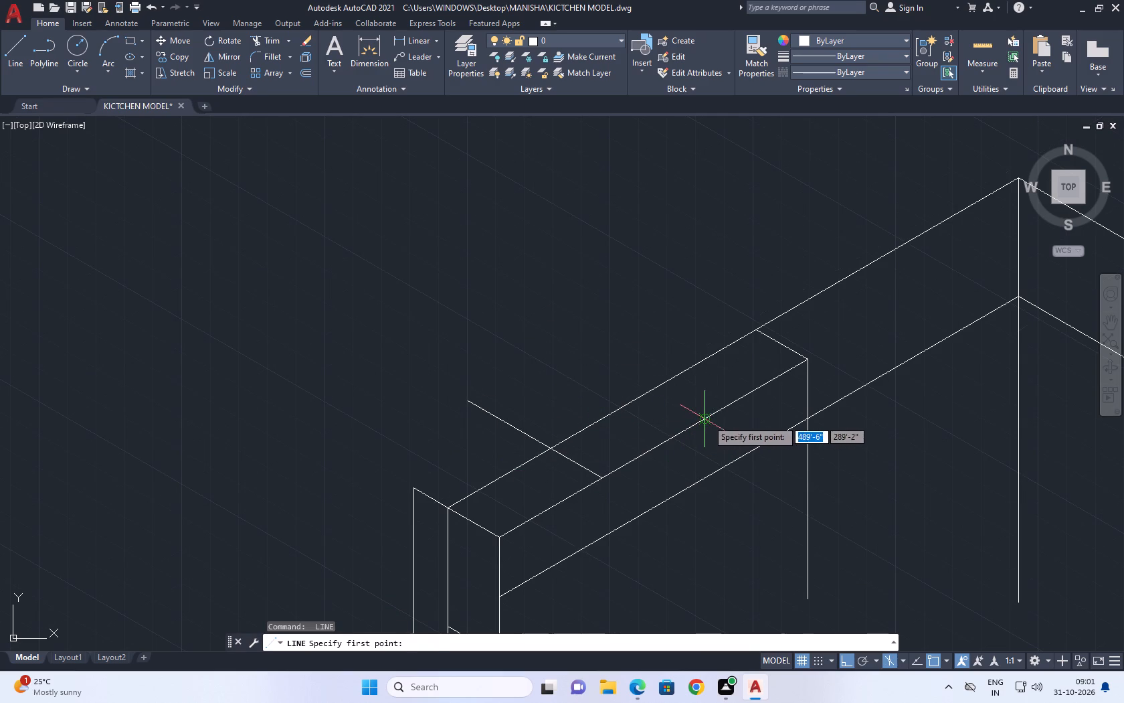
pyautogui.click(707, 420)
pyautogui.click(547, 392)
pyautogui.press('Escape')
# Trim the overshoots of both 150° divider lines beyond the cabinet's upper back edge.
pyautogui.press('r')
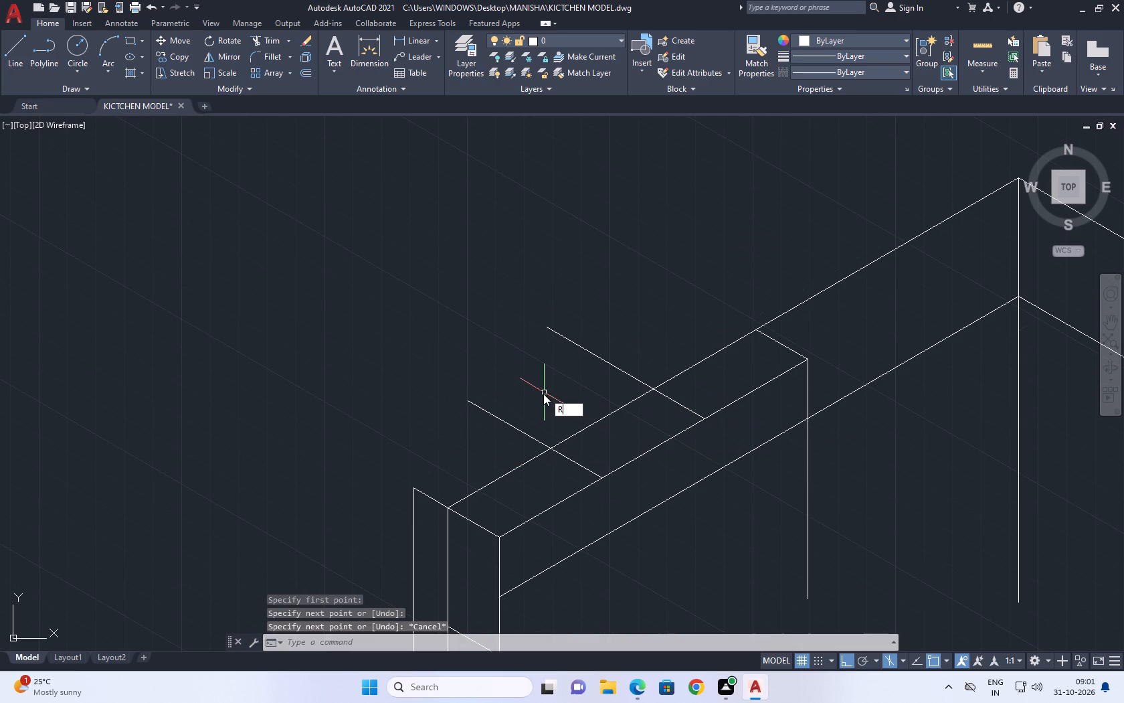
pyautogui.press('Escape')
pyautogui.write('TR')
pyautogui.press('space')
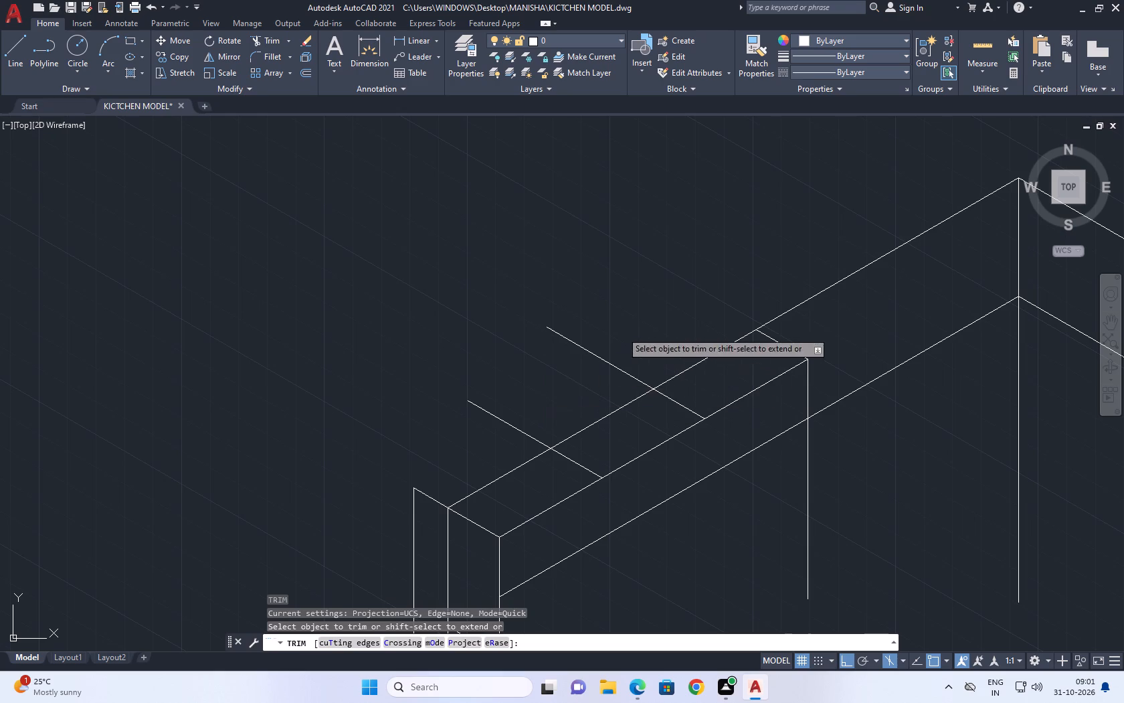
pyautogui.click(622, 331)
pyautogui.click(498, 422)
pyautogui.press('Escape')
# From the end panel's lower outer corner, draw a freehand 30° line on the top isoplane past the vertical at the 9' end.
pyautogui.moveTo(791, 376); pyautogui.dragTo(777, 376, button='middle')
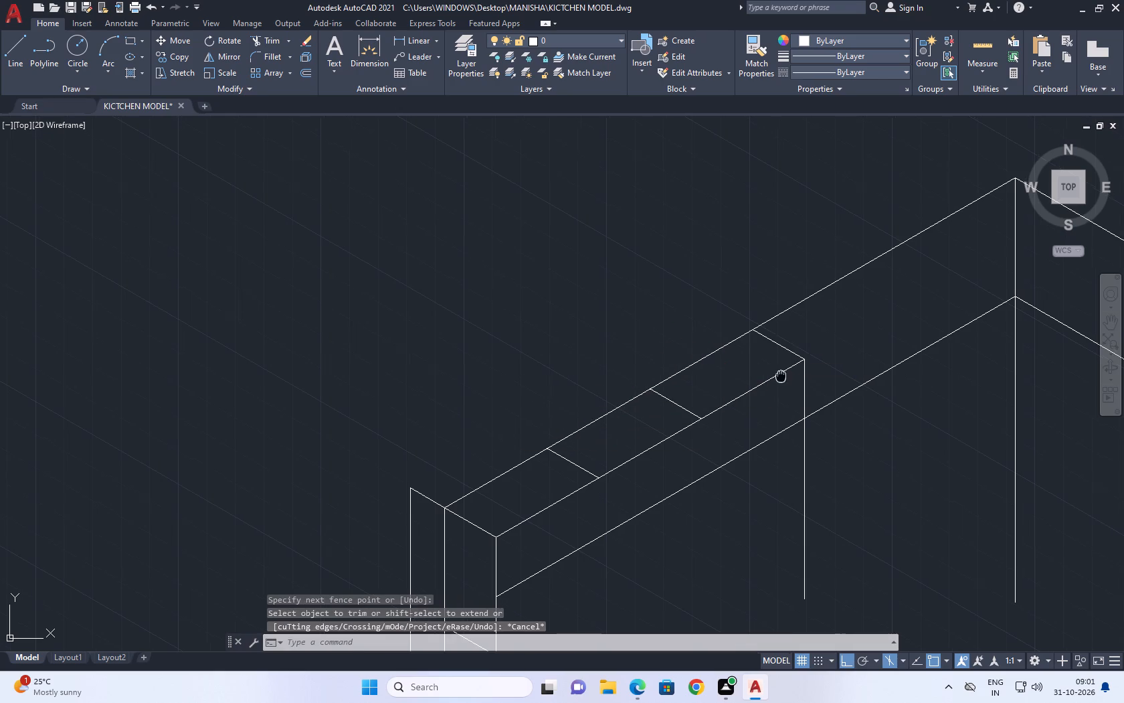
pyautogui.moveTo(777, 376); pyautogui.dragTo(741, 311, button='middle')
pyautogui.scroll(-2, 748, 412)
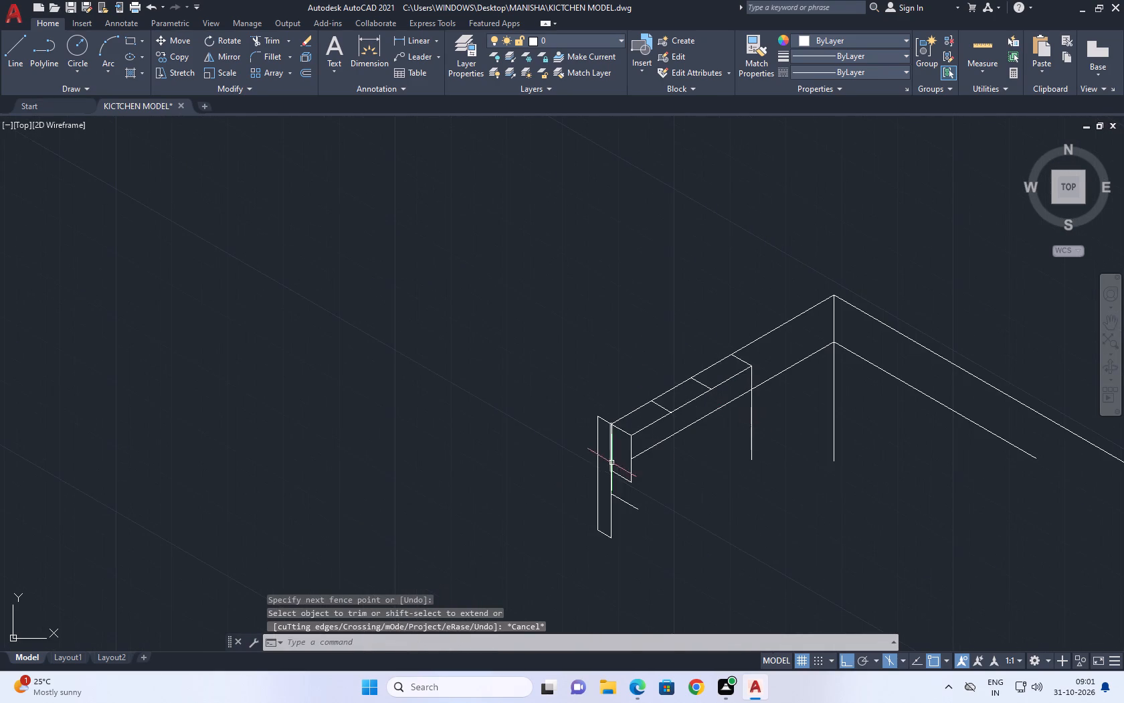
pyautogui.scroll(1, 612, 463)
pyautogui.moveTo(820, 357); pyautogui.dragTo(804, 347, button='middle')
pyautogui.moveTo(741, 420); pyautogui.dragTo(706, 422, button='middle')
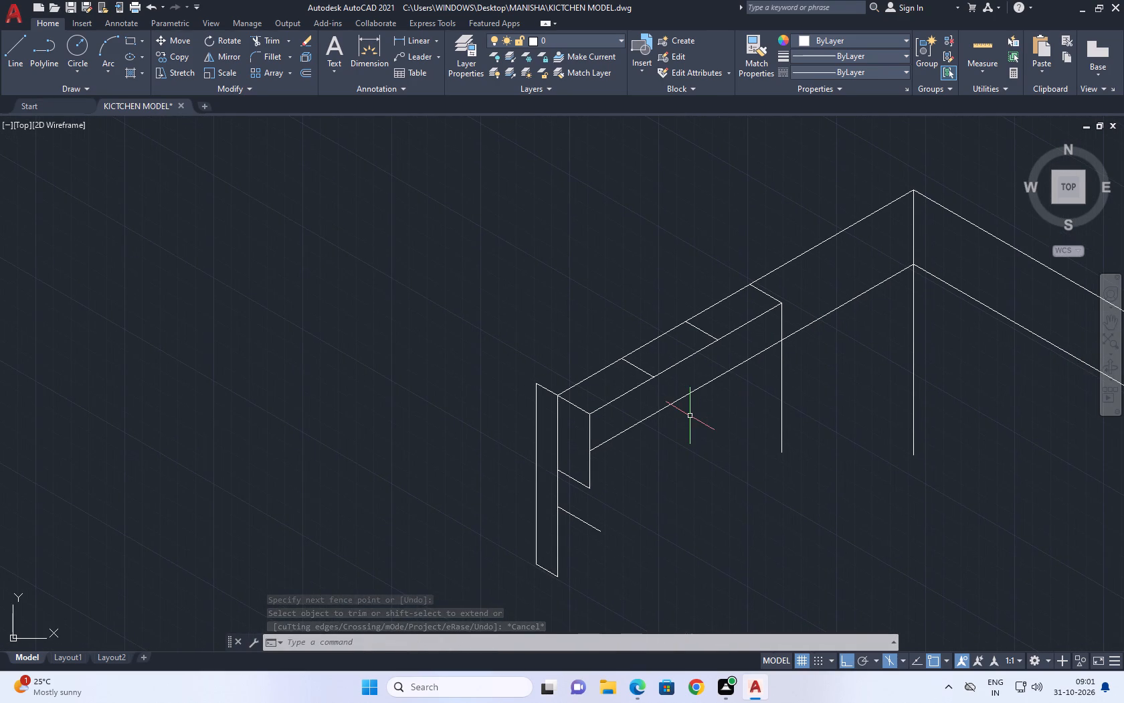
pyautogui.press('l')
pyautogui.press('space')
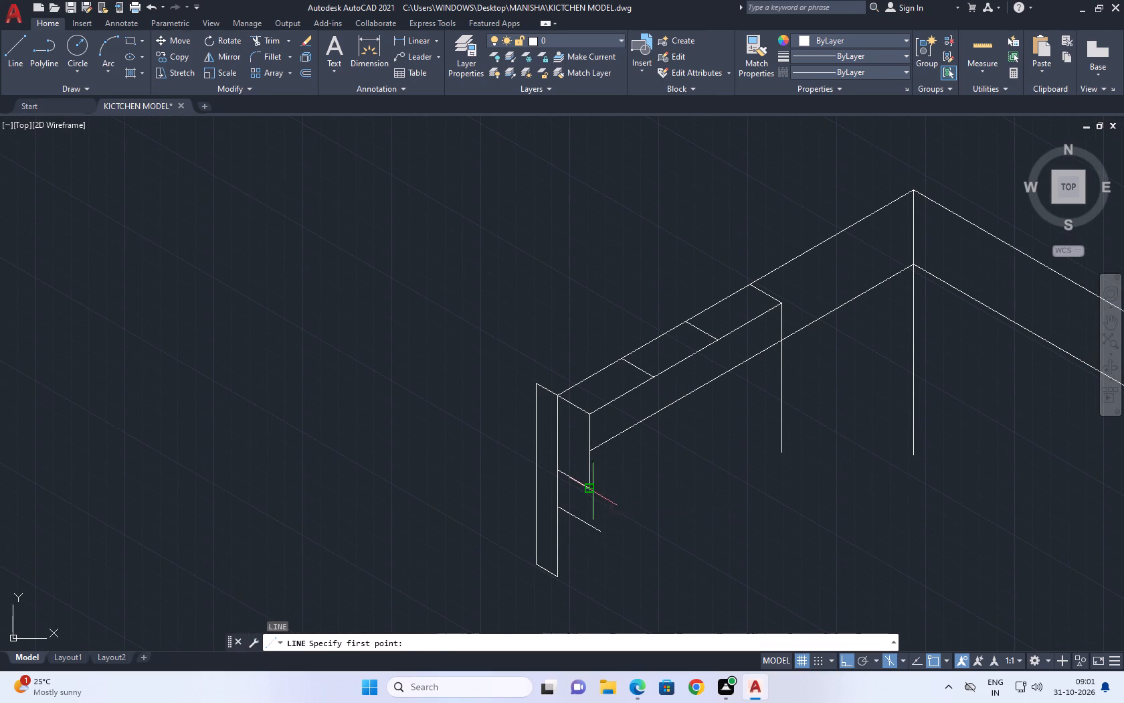
pyautogui.click(591, 491)
pyautogui.press('F5')
pyautogui.click(817, 371)
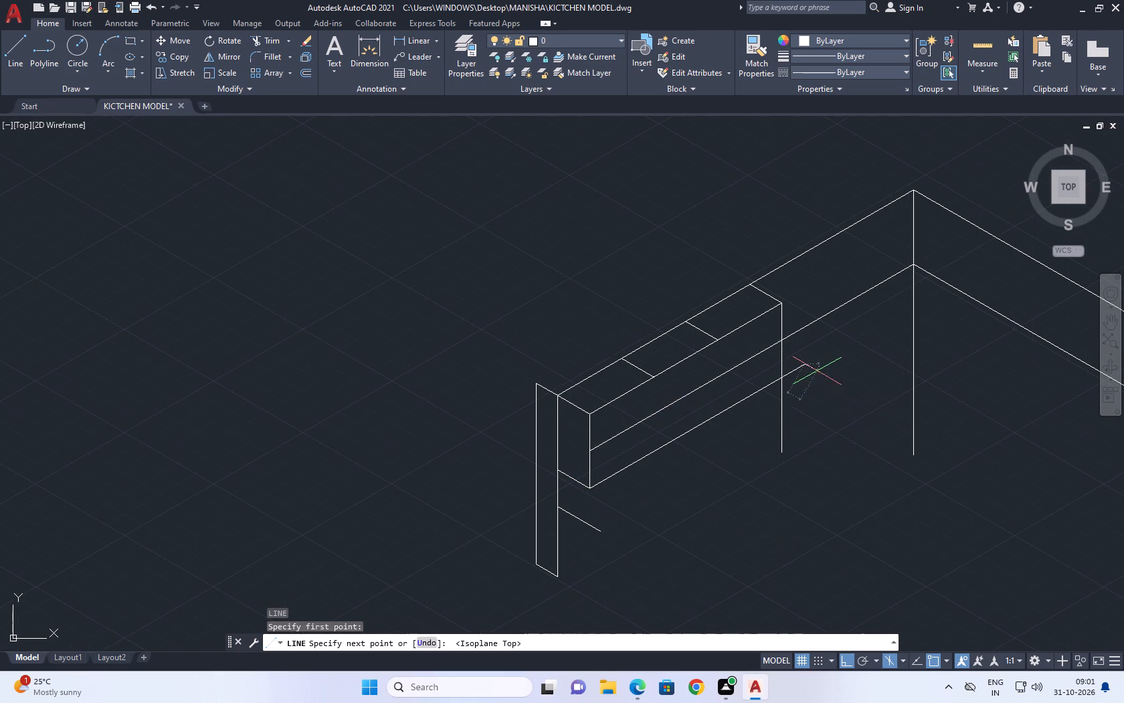
pyautogui.press('Escape')
# Trim the wall line crossing the cabinet front, the new bottom edge's overshoot, and the excess of the 9' end's vertical.
pyautogui.write('TR')
pyautogui.press('space')
pyautogui.click(741, 360)
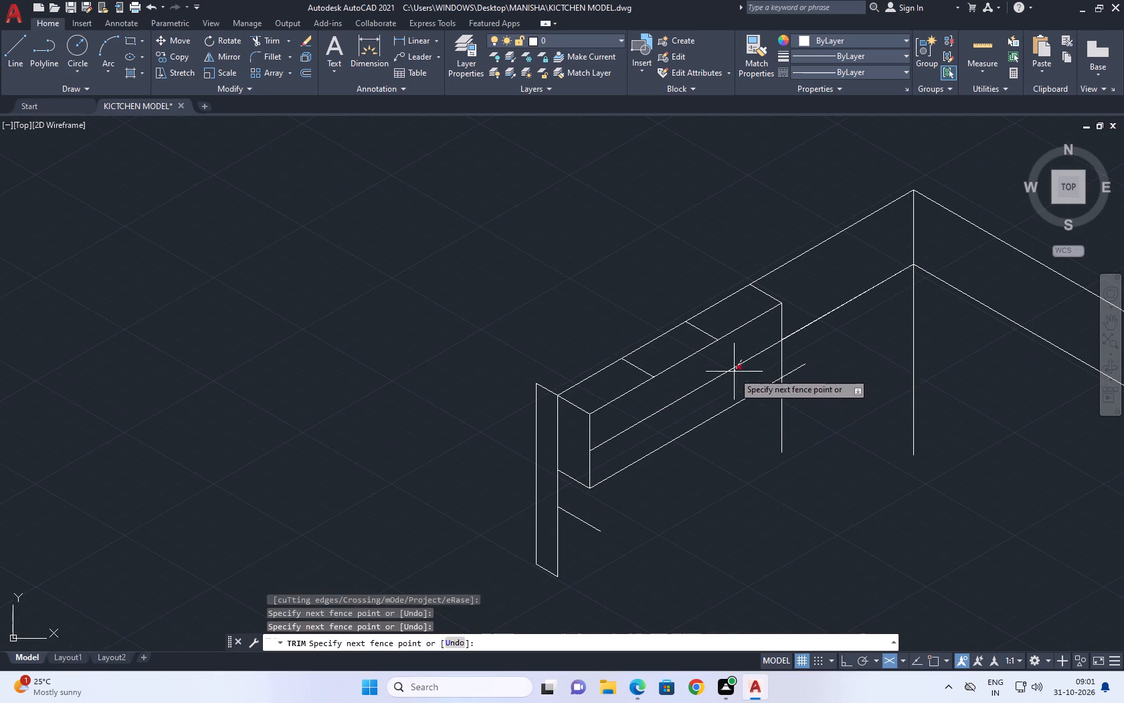
pyautogui.click(731, 388)
pyautogui.click(795, 366)
pyautogui.click(774, 422)
pyautogui.press('Escape')
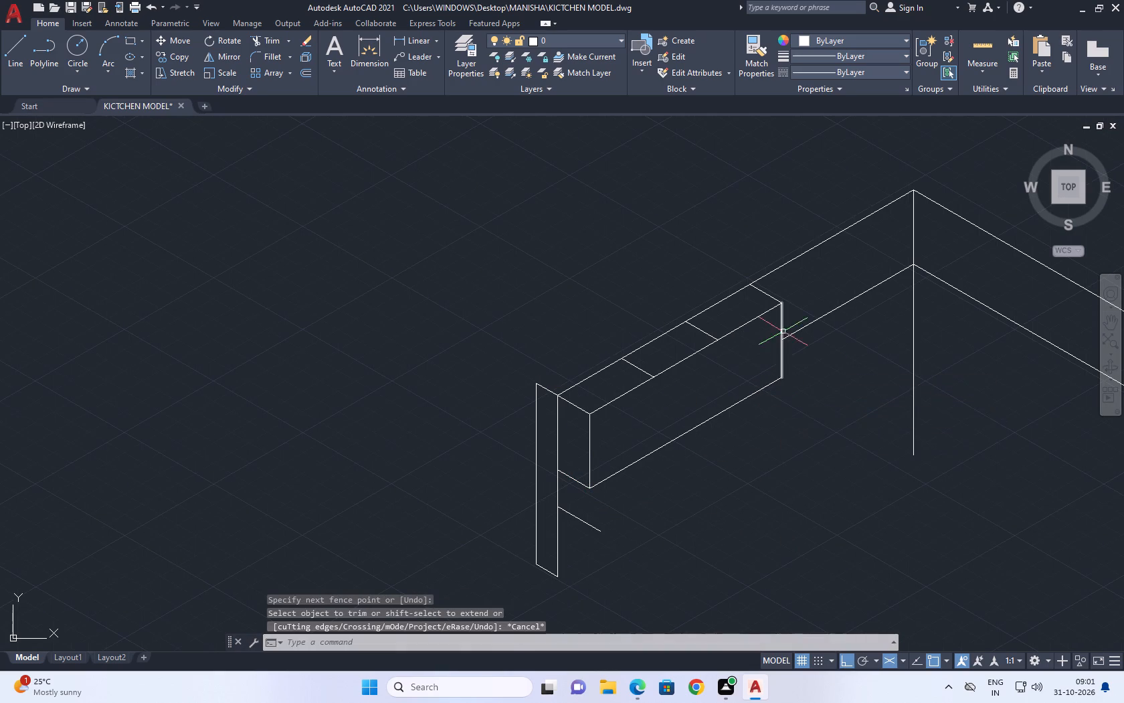
# From the upper front corner at the 9' end, draw a freehand 30° line past the wall corner's vertical.
pyautogui.moveTo(783, 331); pyautogui.dragTo(708, 451, button='middle')
pyautogui.press('l')
pyautogui.press('space')
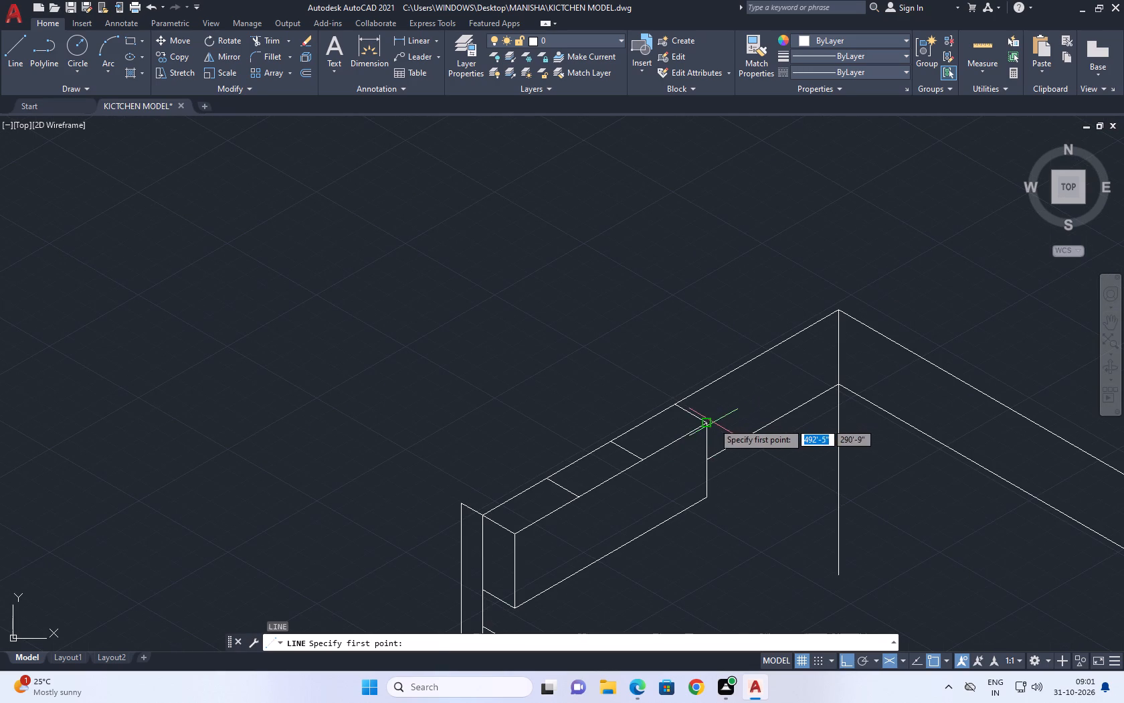
pyautogui.click(706, 423)
pyautogui.moveTo(945, 337); pyautogui.dragTo(832, 426, button='middle')
pyautogui.click(866, 366)
pyautogui.press('Escape')
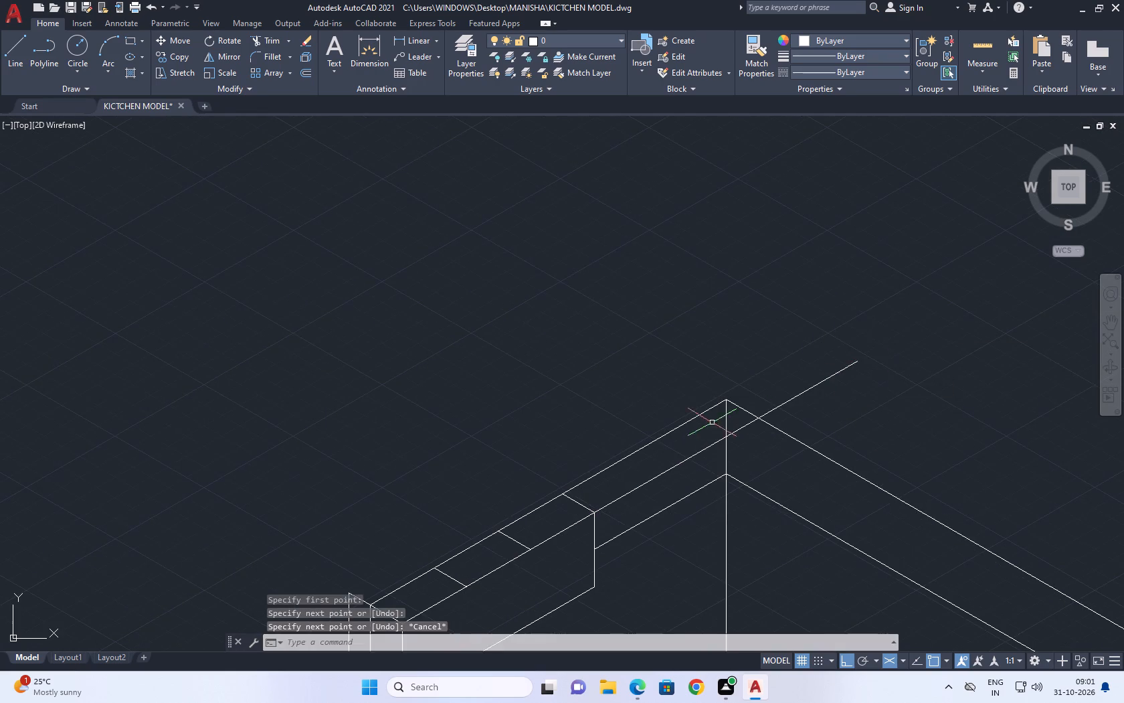
# Undo a trim on the wall corner's vertical and trim the lower 30° wall line between the cabinet's 9' end and that corner.
pyautogui.moveTo(708, 435); pyautogui.dragTo(846, 274, button='middle')
pyautogui.write('TR')
pyautogui.press('space')
pyautogui.click(864, 257)
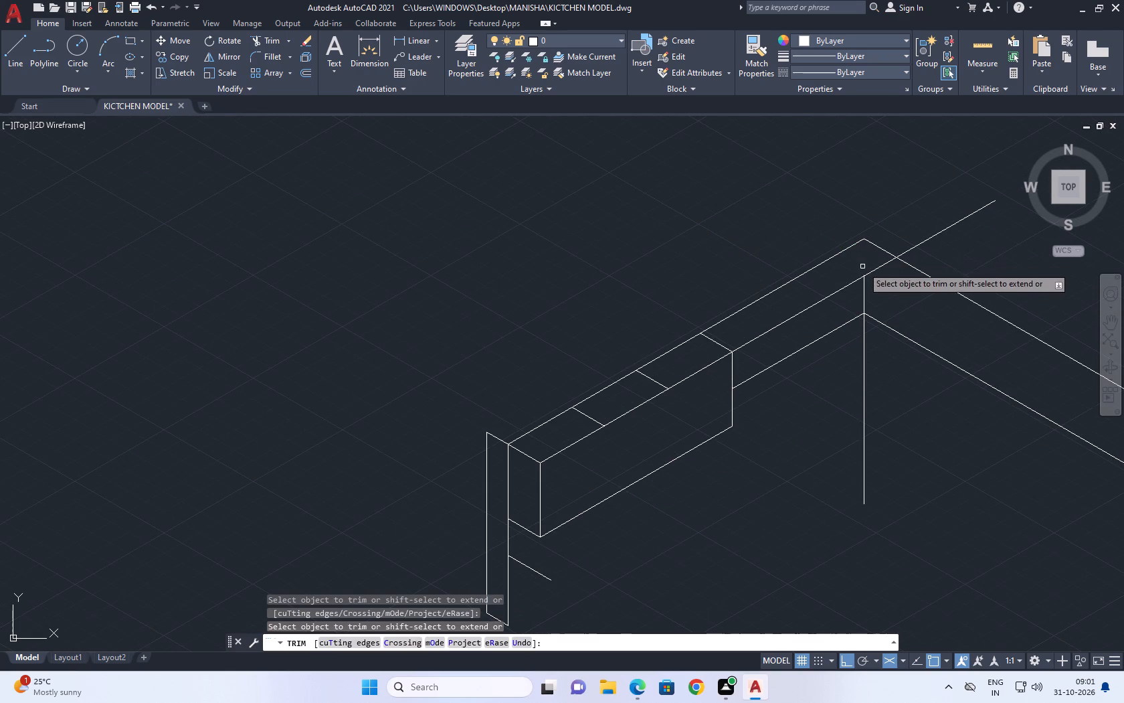
pyautogui.hotkey('ctrl', 'z')
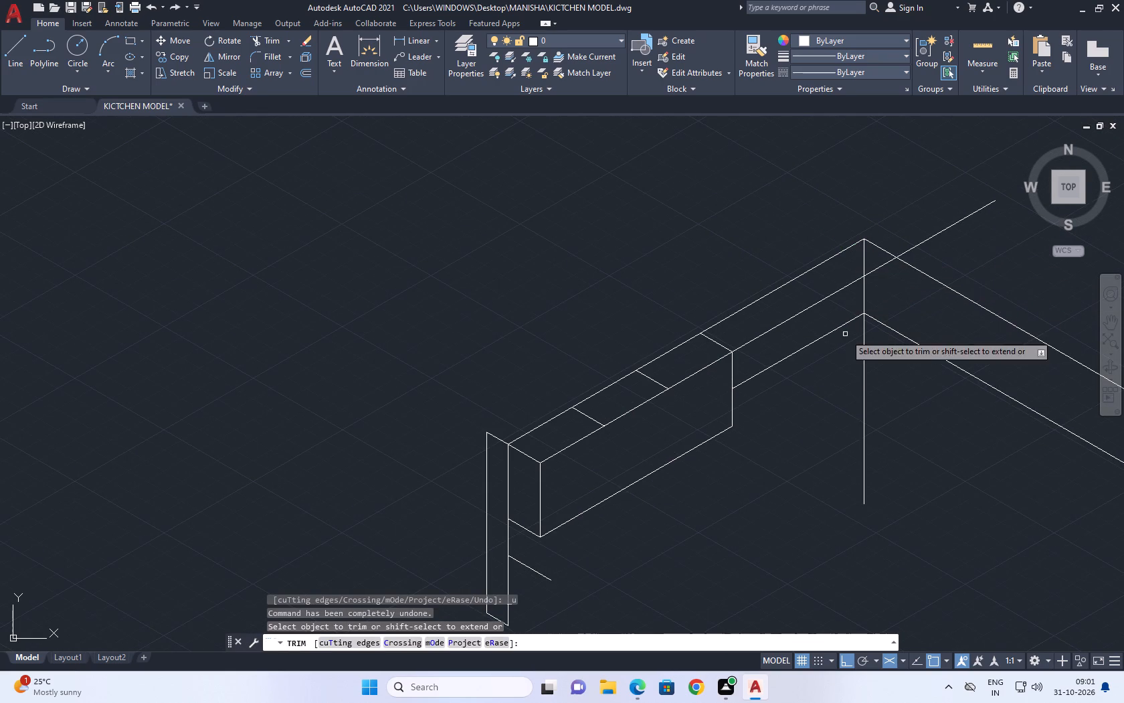
pyautogui.click(794, 353)
pyautogui.press('Escape')
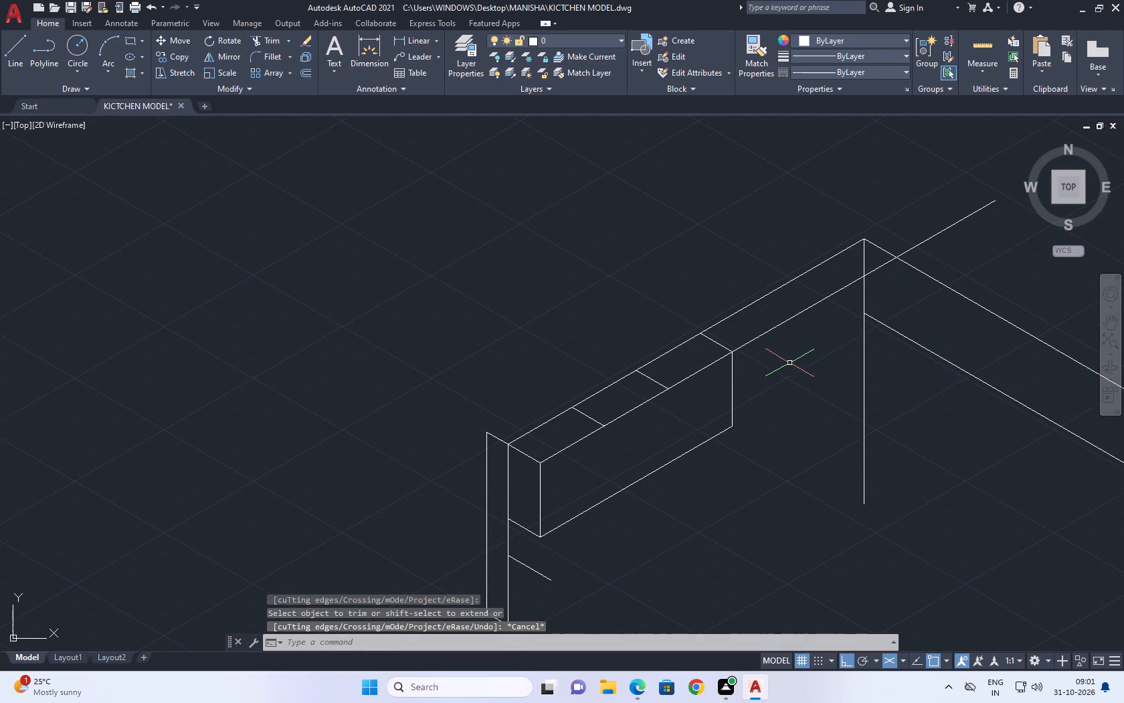
# From the lower front corner at the 9' end, draw a freehand 30° line past the wall corner's vertical.
pyautogui.press('l')
pyautogui.press('space')
pyautogui.click(733, 430)
pyautogui.moveTo(941, 334); pyautogui.dragTo(796, 402, button='middle')
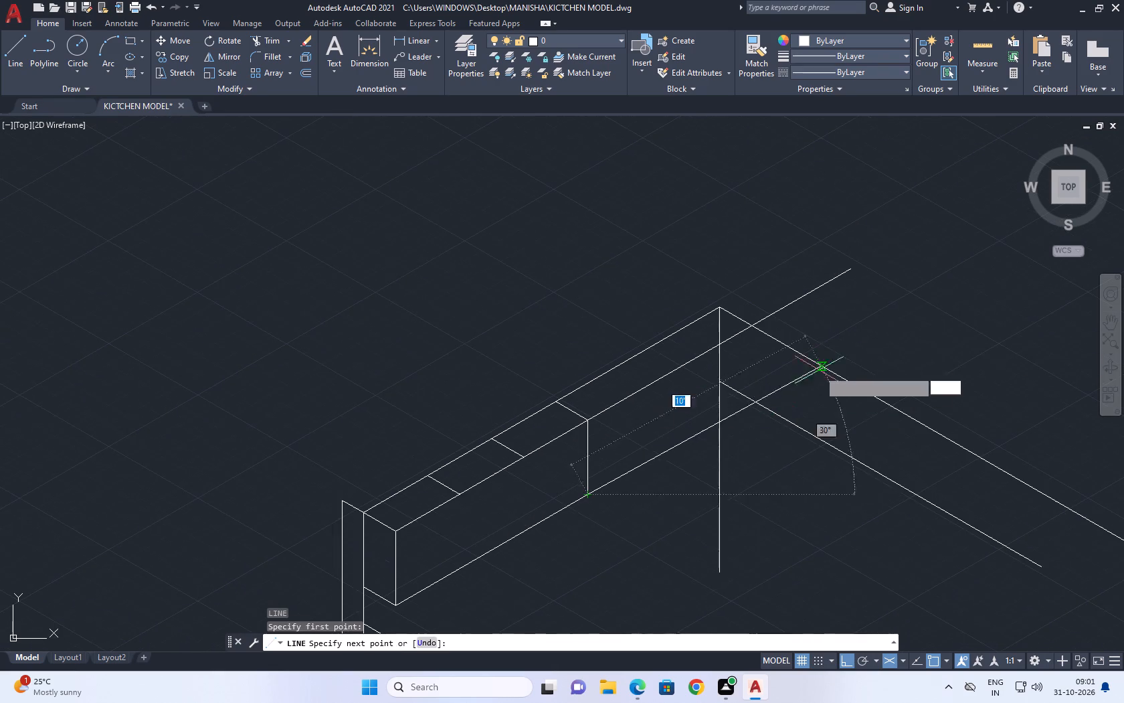
pyautogui.click(871, 340)
pyautogui.press('Escape')
# Trim both 30° extension lines beyond the wall corner's vertical, and that vertical below the lower extension line.
pyautogui.write('TR')
pyautogui.press('space')
pyautogui.click(733, 465)
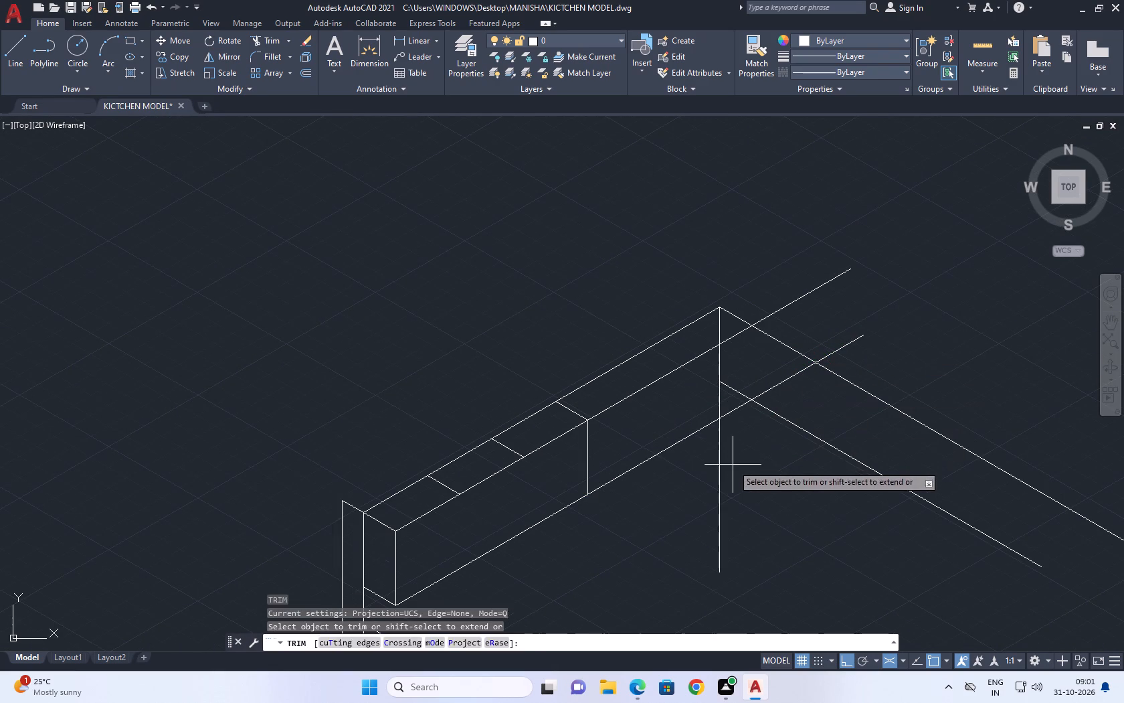
pyautogui.moveTo(693, 489); pyautogui.dragTo(692, 498)
pyautogui.click(788, 273)
pyautogui.click(850, 359)
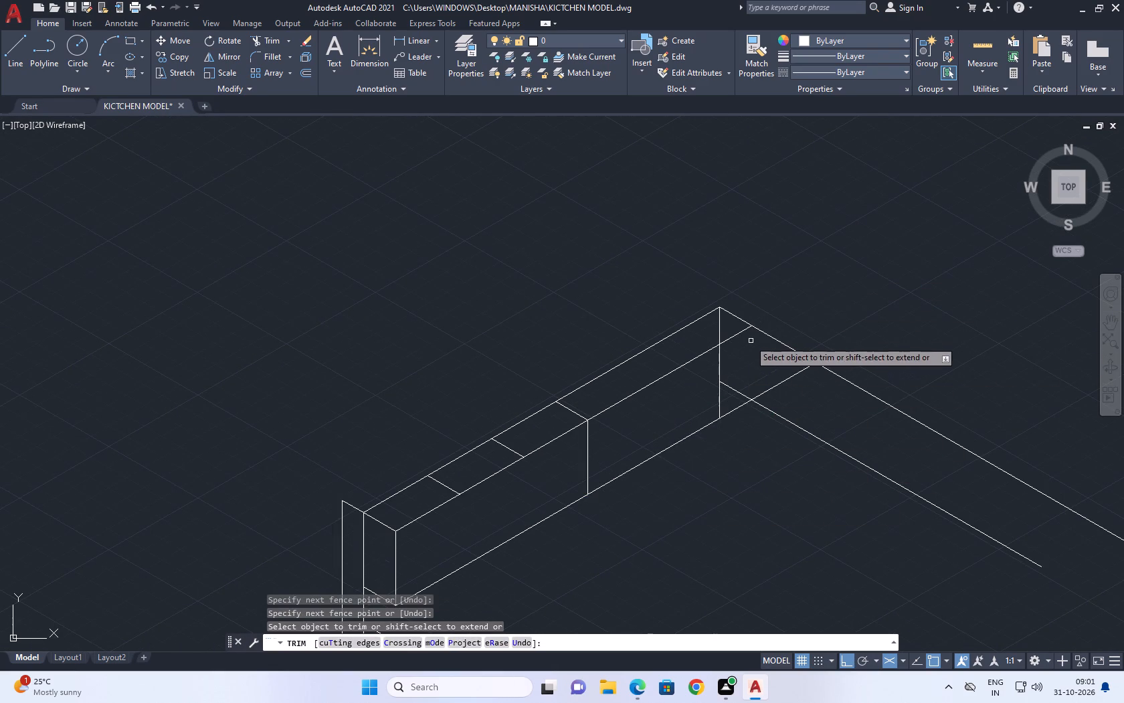
pyautogui.click(742, 333)
pyautogui.click(787, 374)
pyautogui.click(800, 391)
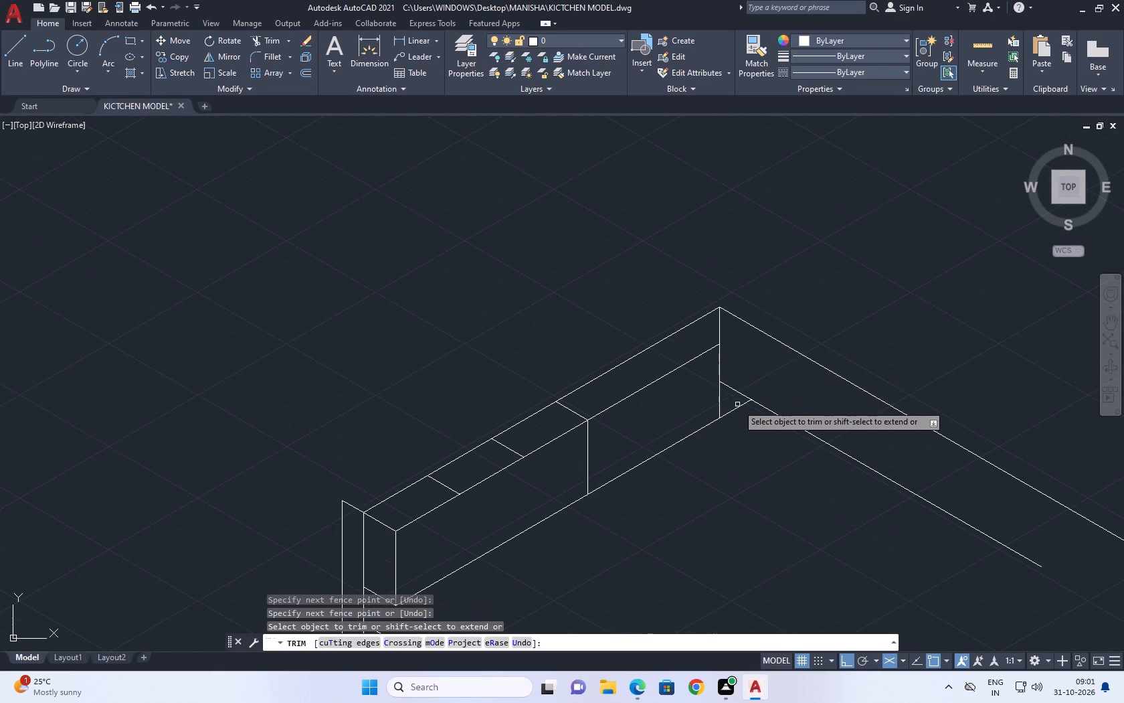
pyautogui.click(738, 406)
pyautogui.press('Escape')
# From the upper front extension's end on the corner vertical, draw a 150° line about 5' long past the upper back edge.
pyautogui.scroll(-2, 729, 384)
pyautogui.moveTo(783, 387); pyautogui.dragTo(760, 313, button='middle')
pyautogui.scroll(2, 696, 321)
pyautogui.scroll(2, 642, 316)
pyautogui.moveTo(723, 287); pyautogui.dragTo(727, 311, button='middle')
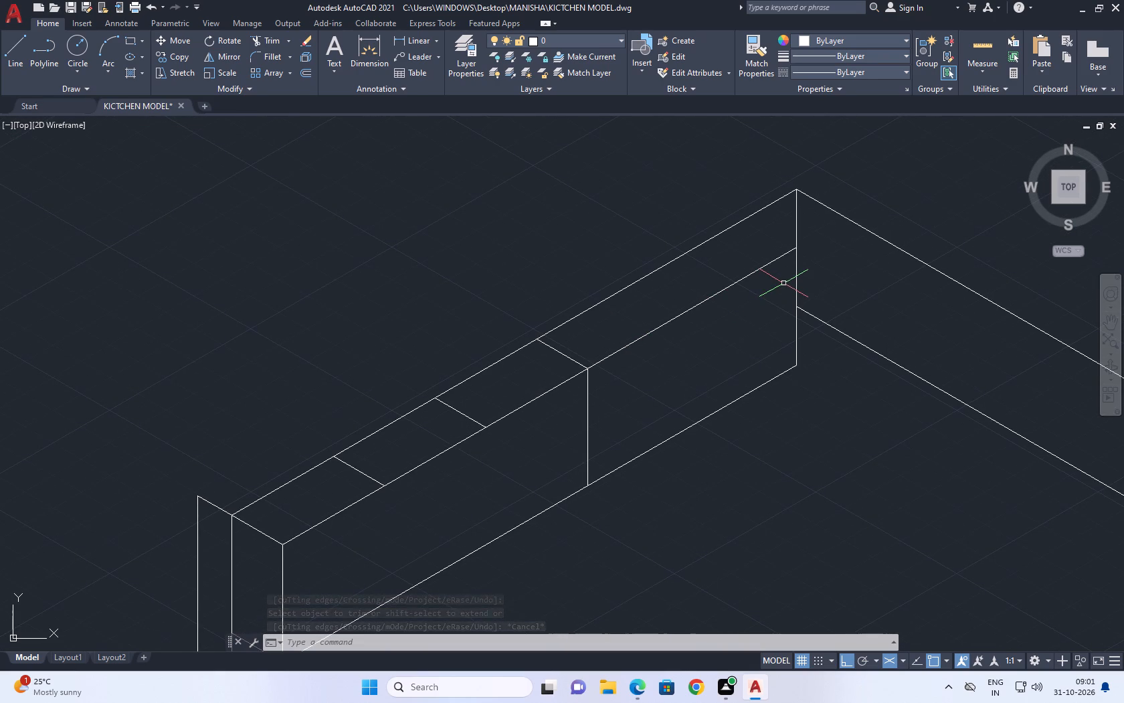
pyautogui.moveTo(777, 367); pyautogui.dragTo(779, 386, button='middle')
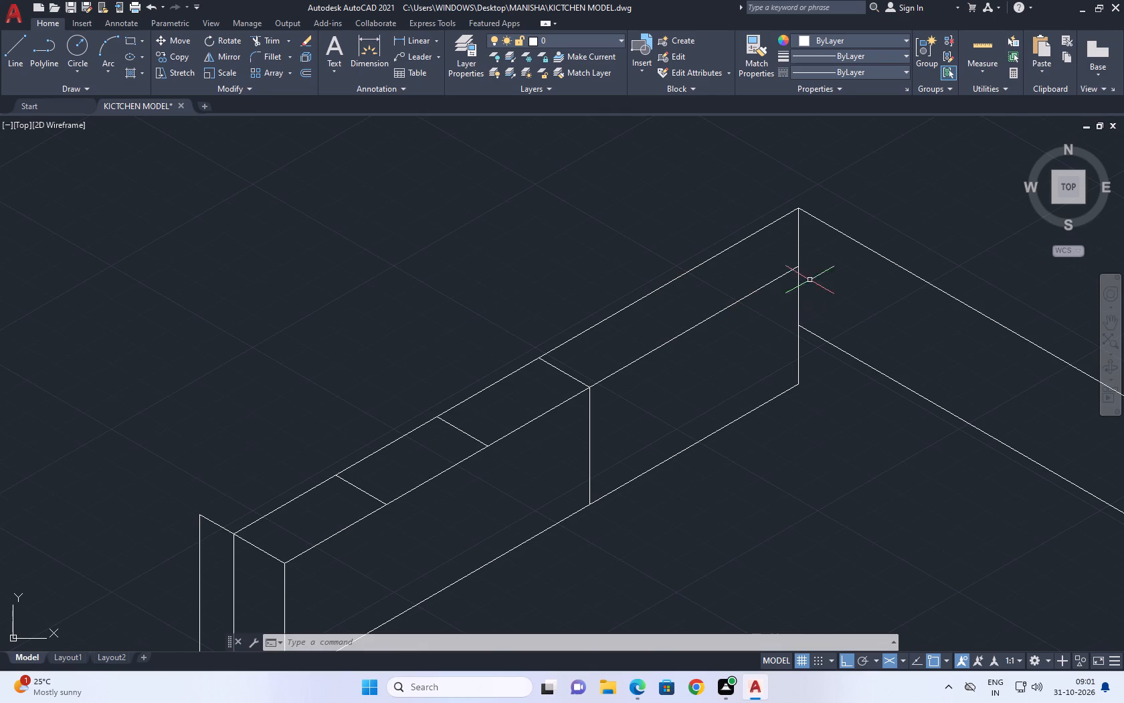
pyautogui.moveTo(826, 266); pyautogui.dragTo(828, 285, button='middle')
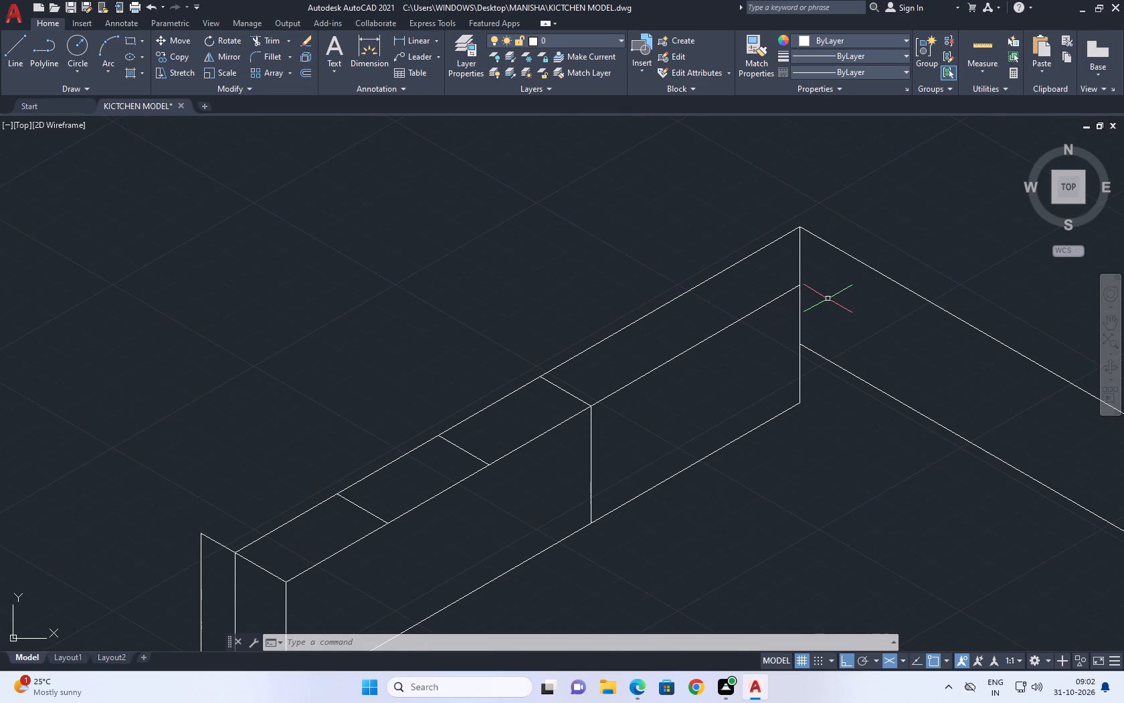
pyautogui.click(15, 58)
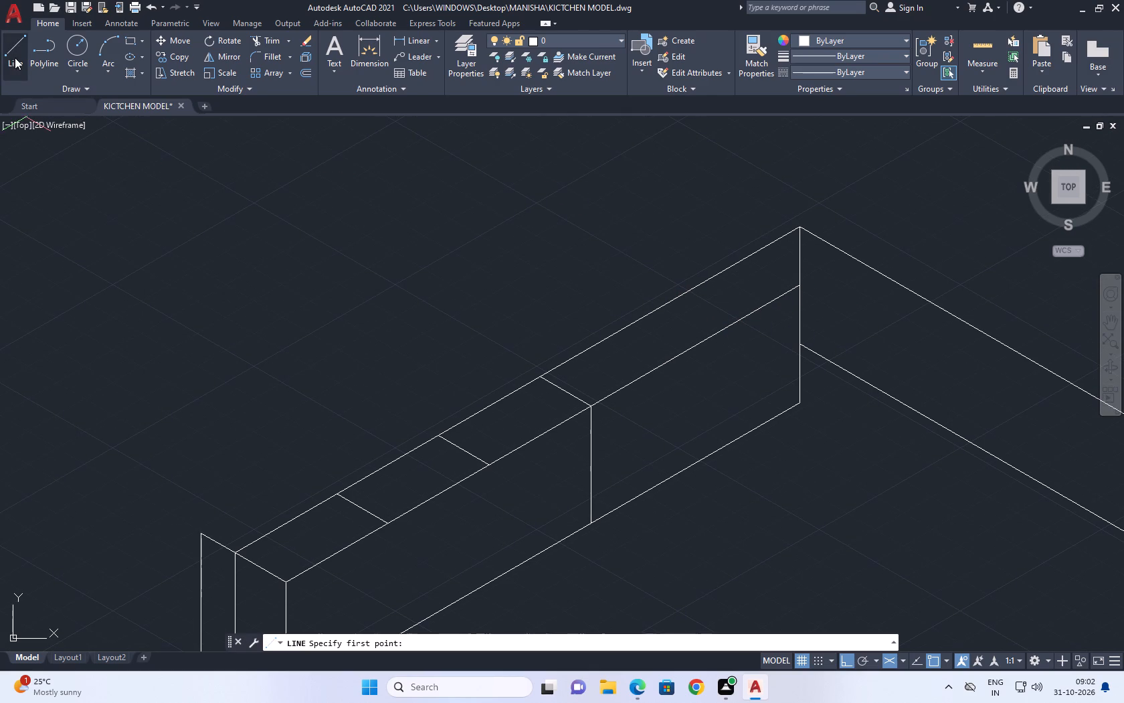
pyautogui.click(800, 282)
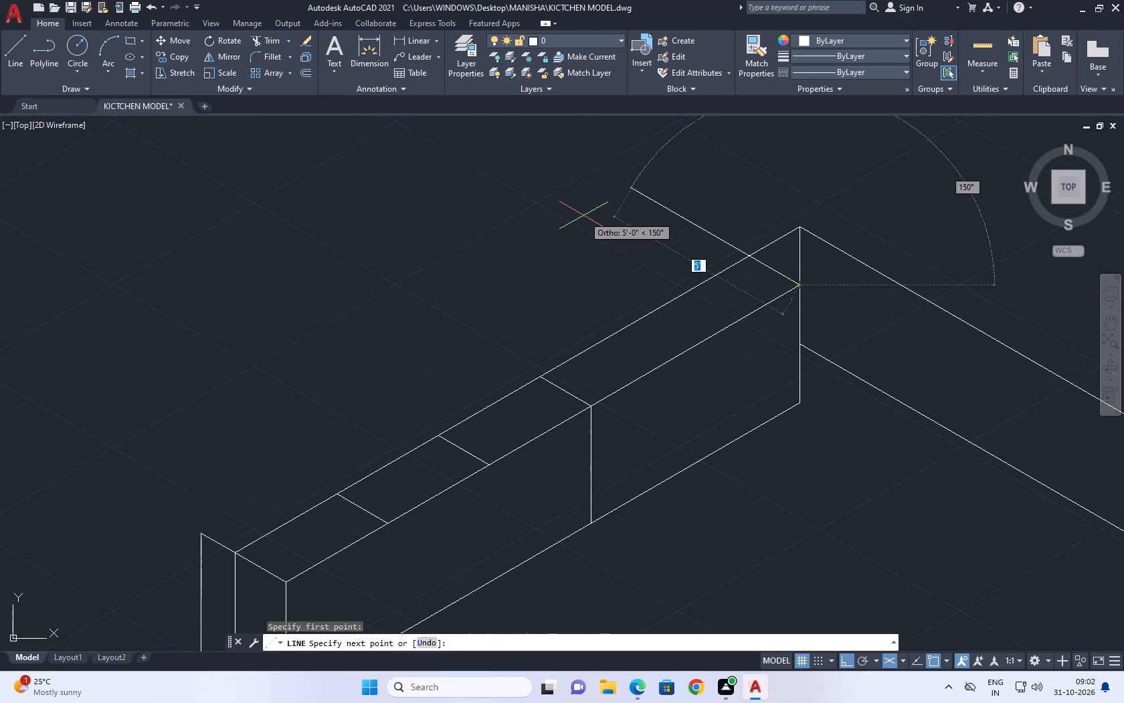
pyautogui.click(583, 216)
pyautogui.rightClick(658, 216)
pyautogui.click(705, 241)
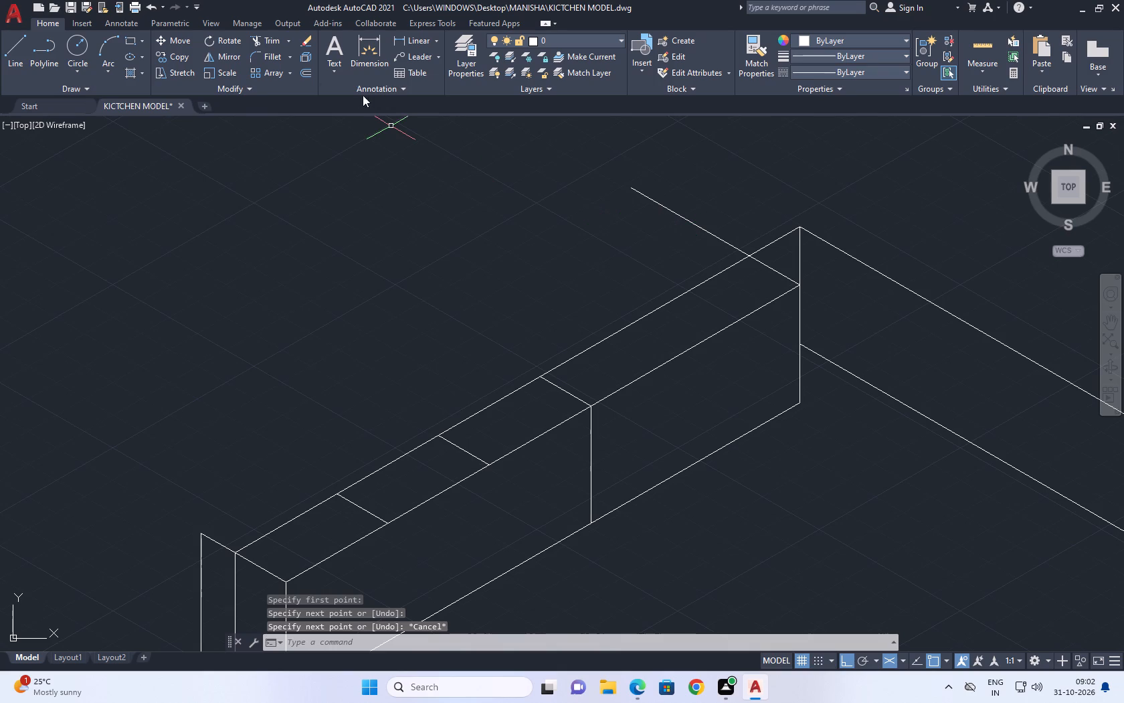
# Trim the new 150° line's overshoot beyond the upper back edge near the wall corner.
pyautogui.click(258, 38)
pyautogui.click(678, 190)
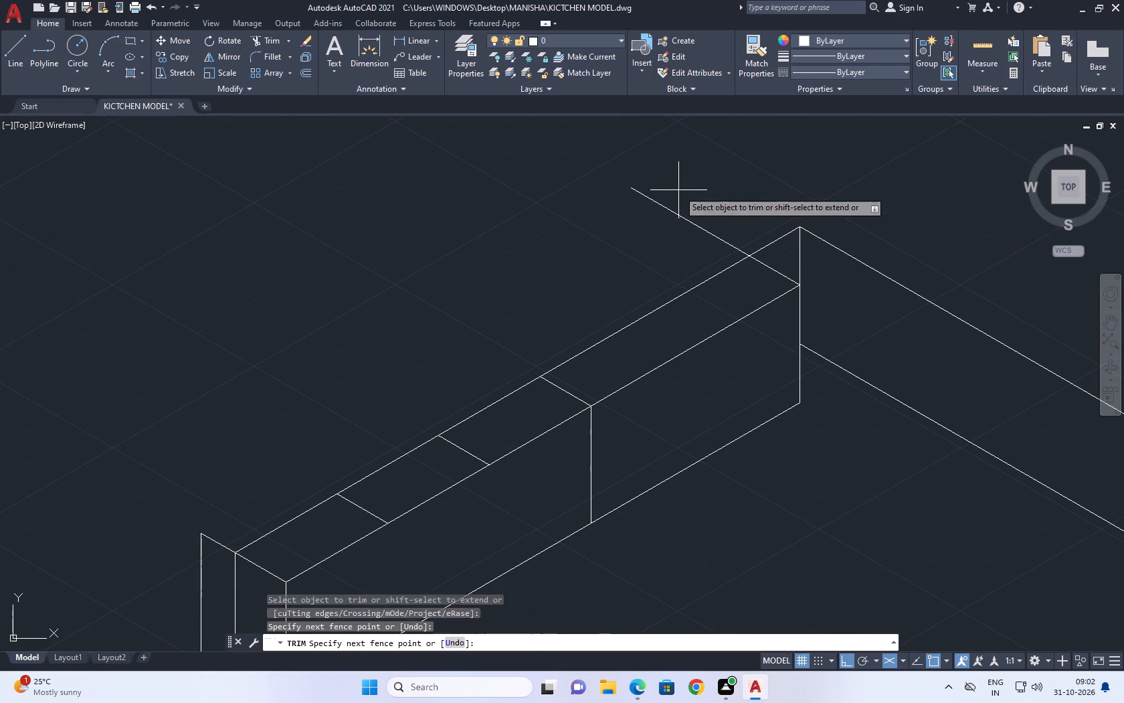
pyautogui.click(629, 231)
pyautogui.moveTo(650, 215); pyautogui.dragTo(658, 230, button='right')
pyautogui.click(701, 251)
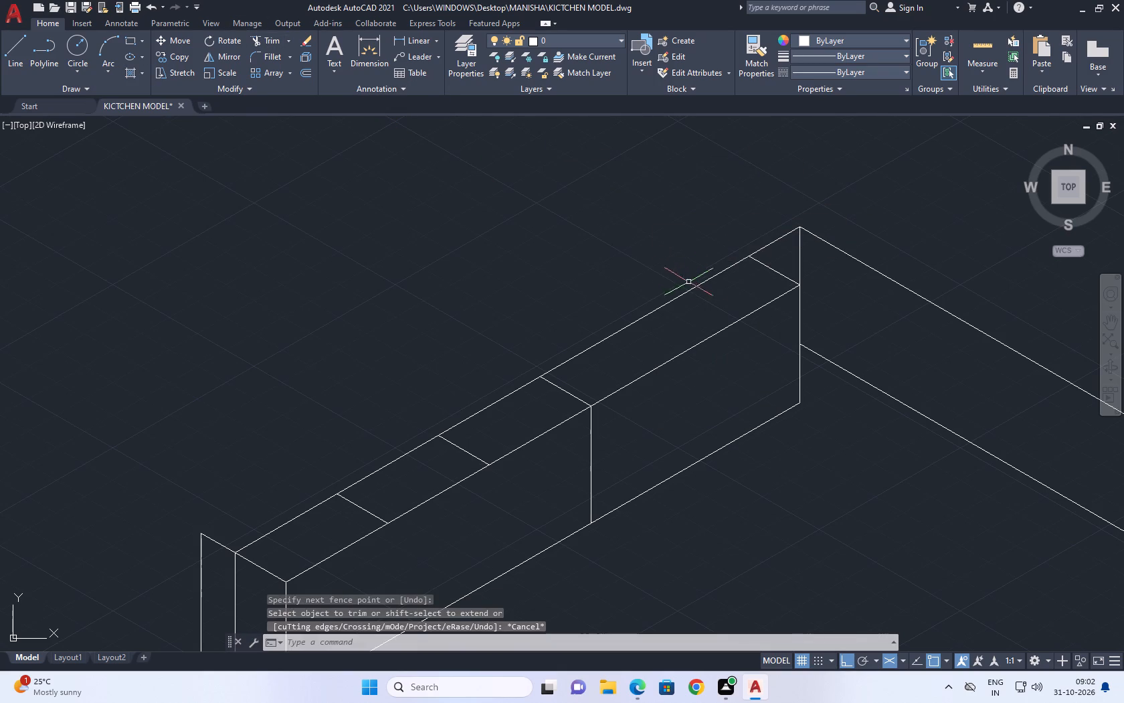
pyautogui.scroll(-1, 723, 289)
pyautogui.moveTo(802, 288); pyautogui.dragTo(763, 300, button='middle')
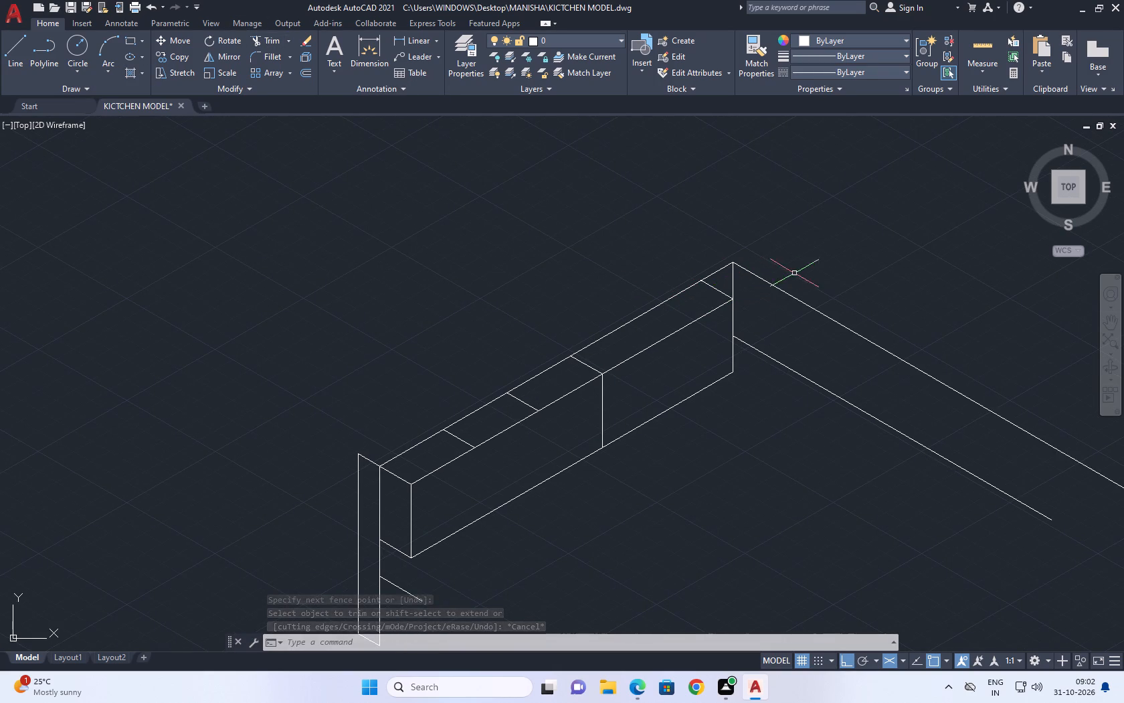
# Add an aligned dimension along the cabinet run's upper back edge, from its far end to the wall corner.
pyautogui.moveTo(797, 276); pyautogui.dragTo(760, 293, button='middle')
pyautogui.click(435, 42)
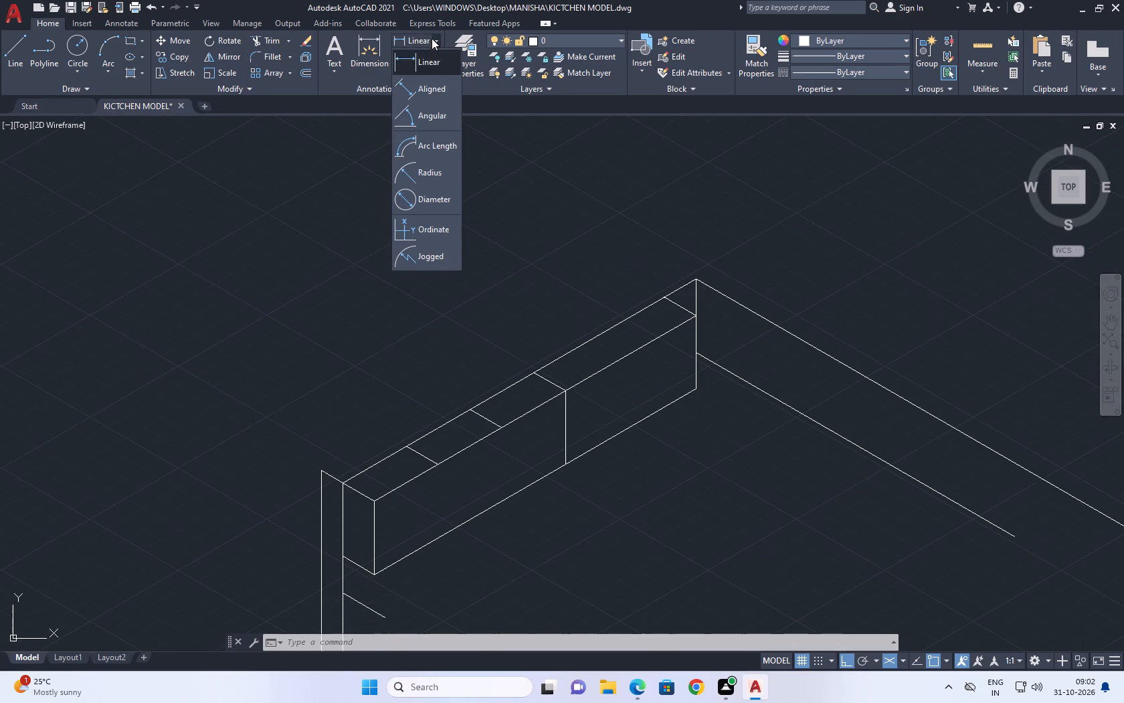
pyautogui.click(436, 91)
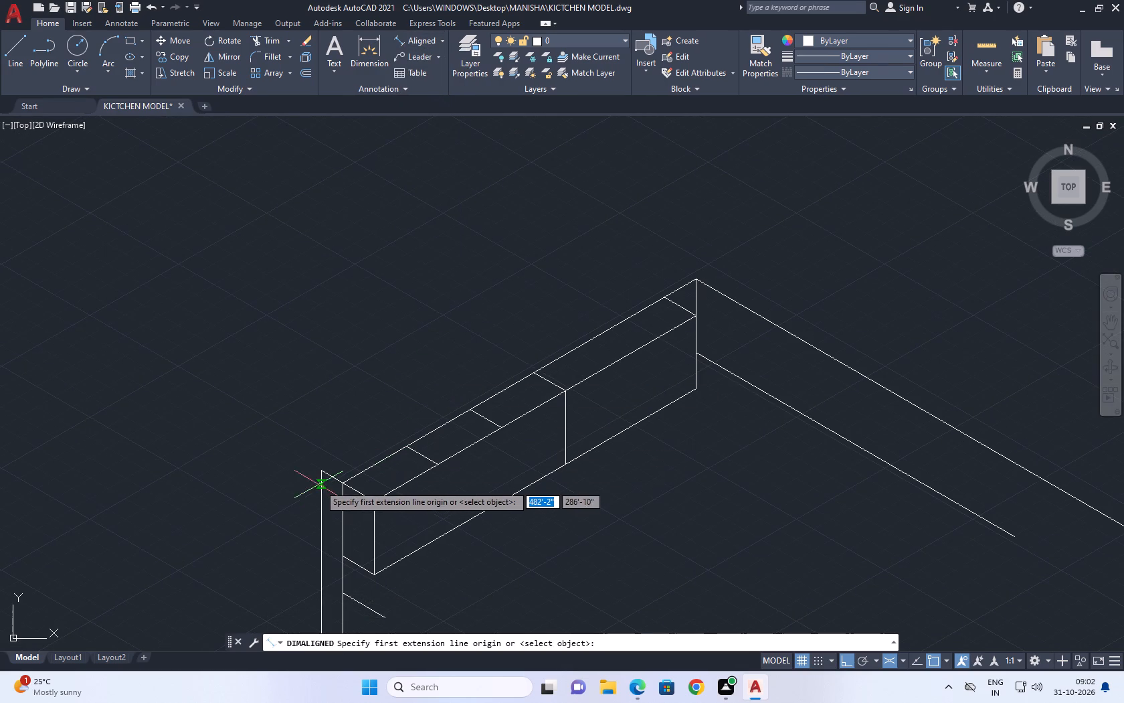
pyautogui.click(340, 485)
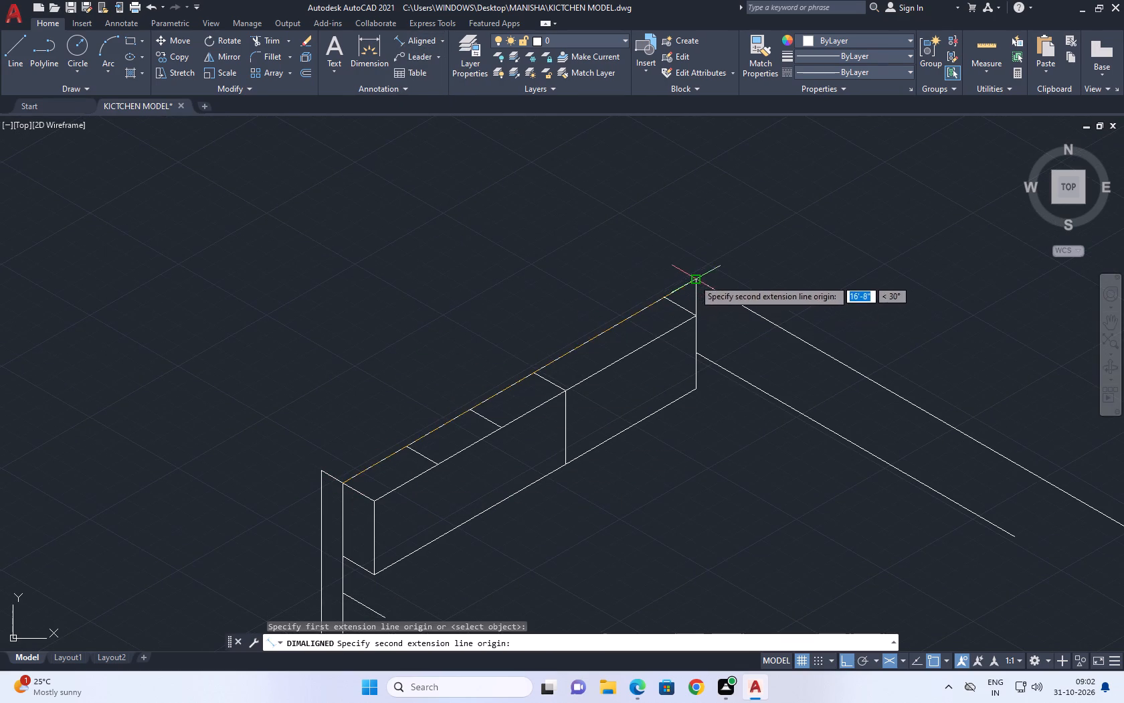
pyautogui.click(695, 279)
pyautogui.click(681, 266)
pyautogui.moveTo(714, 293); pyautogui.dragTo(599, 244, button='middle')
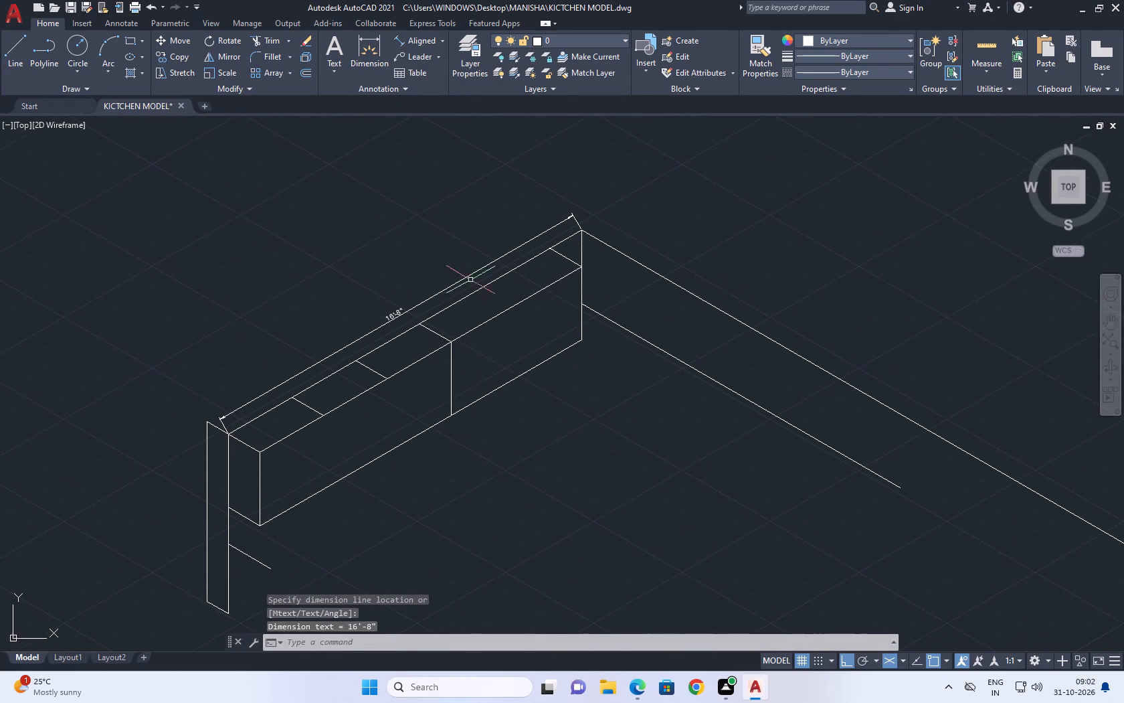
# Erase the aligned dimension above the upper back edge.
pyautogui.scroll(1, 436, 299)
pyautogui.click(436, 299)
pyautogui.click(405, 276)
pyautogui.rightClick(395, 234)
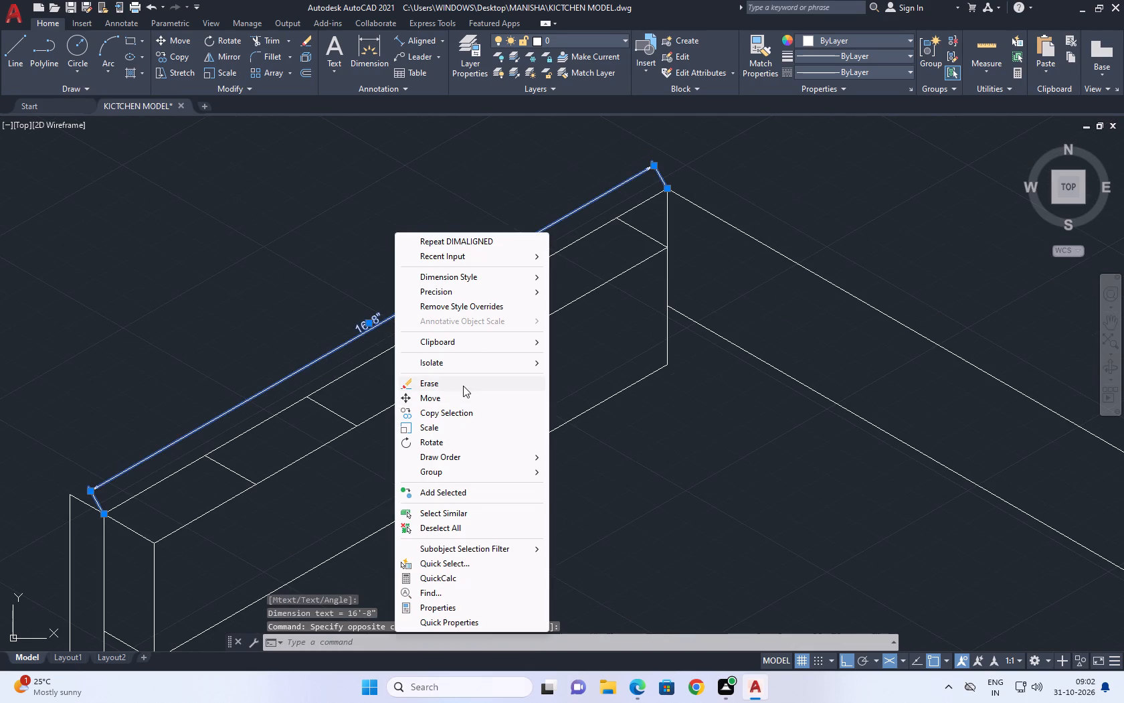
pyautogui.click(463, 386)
# Erase the two depth divider lines on the cabinet top nearest the end away from the wall corner.
pyautogui.scroll(-1, 529, 339)
pyautogui.moveTo(433, 445); pyautogui.dragTo(478, 380, button='middle')
pyautogui.moveTo(612, 324); pyautogui.dragTo(602, 309, button='middle')
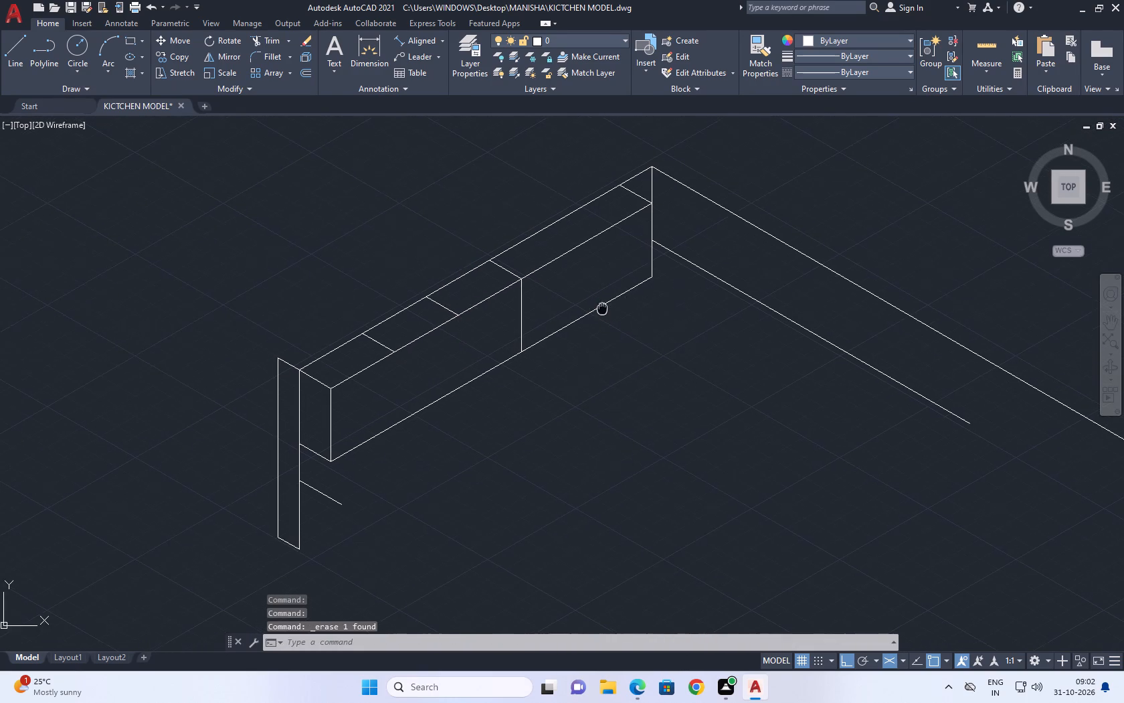
pyautogui.moveTo(498, 374); pyautogui.dragTo(533, 347, button='middle')
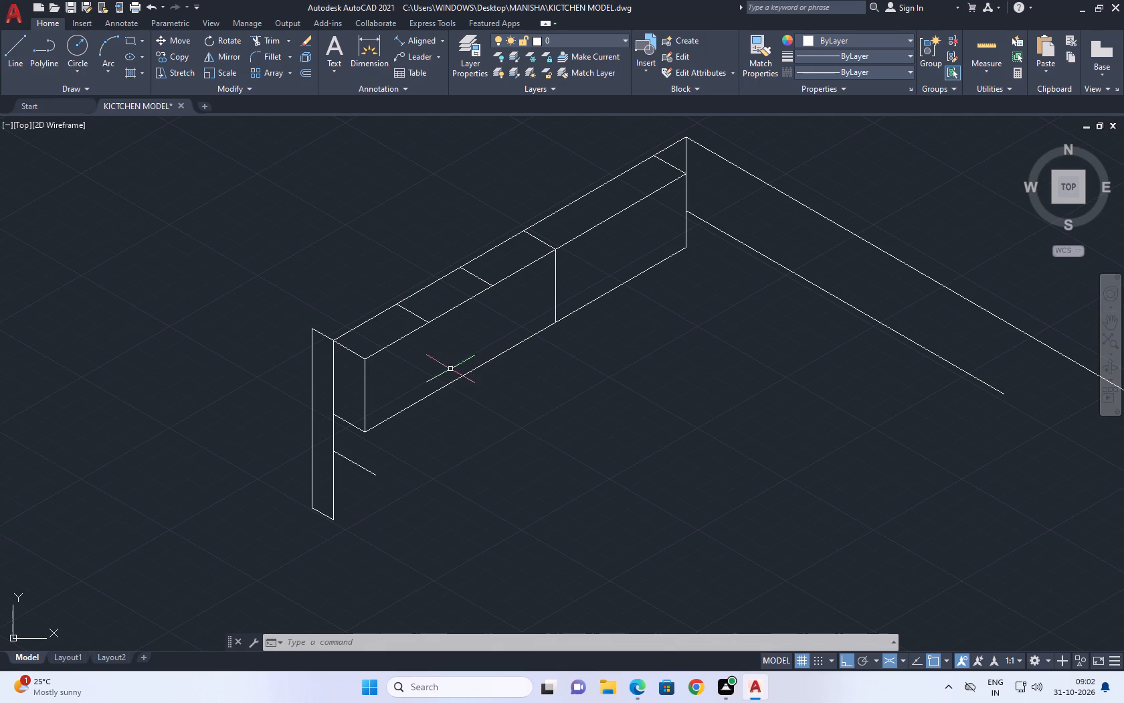
pyautogui.moveTo(347, 376); pyautogui.dragTo(421, 364, button='middle')
pyautogui.scroll(2, 482, 303)
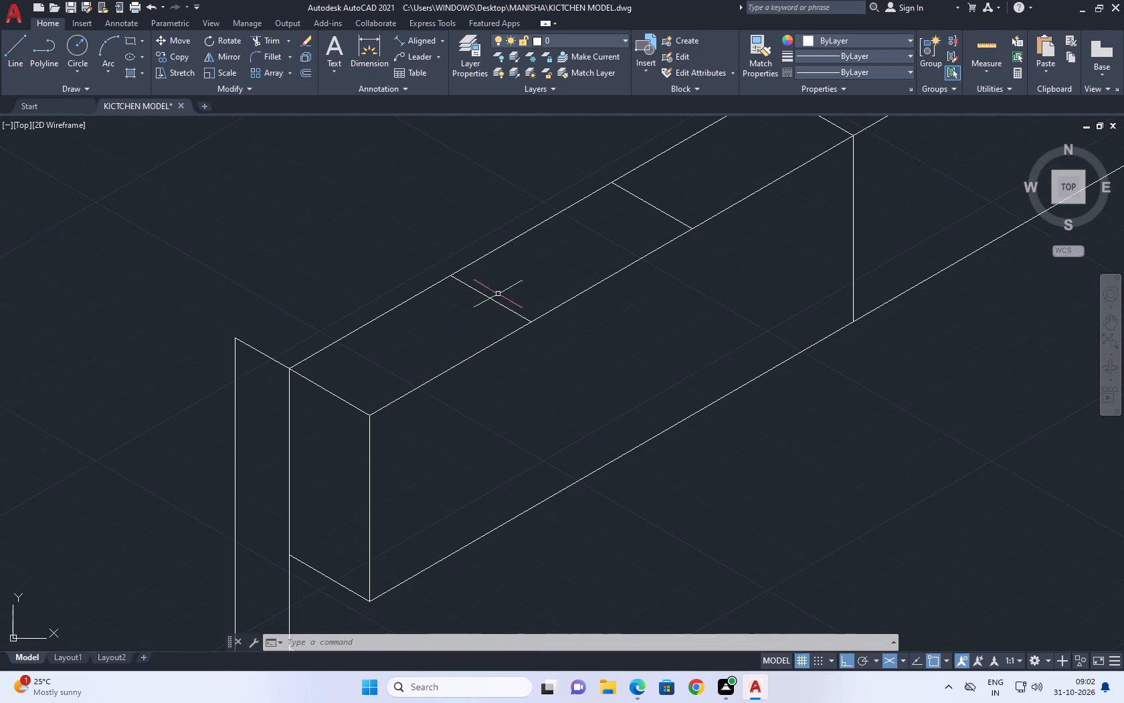
pyautogui.click(506, 289)
pyautogui.click(452, 307)
pyautogui.moveTo(571, 222); pyautogui.dragTo(519, 293, button='middle')
pyautogui.scroll(1, 555, 242)
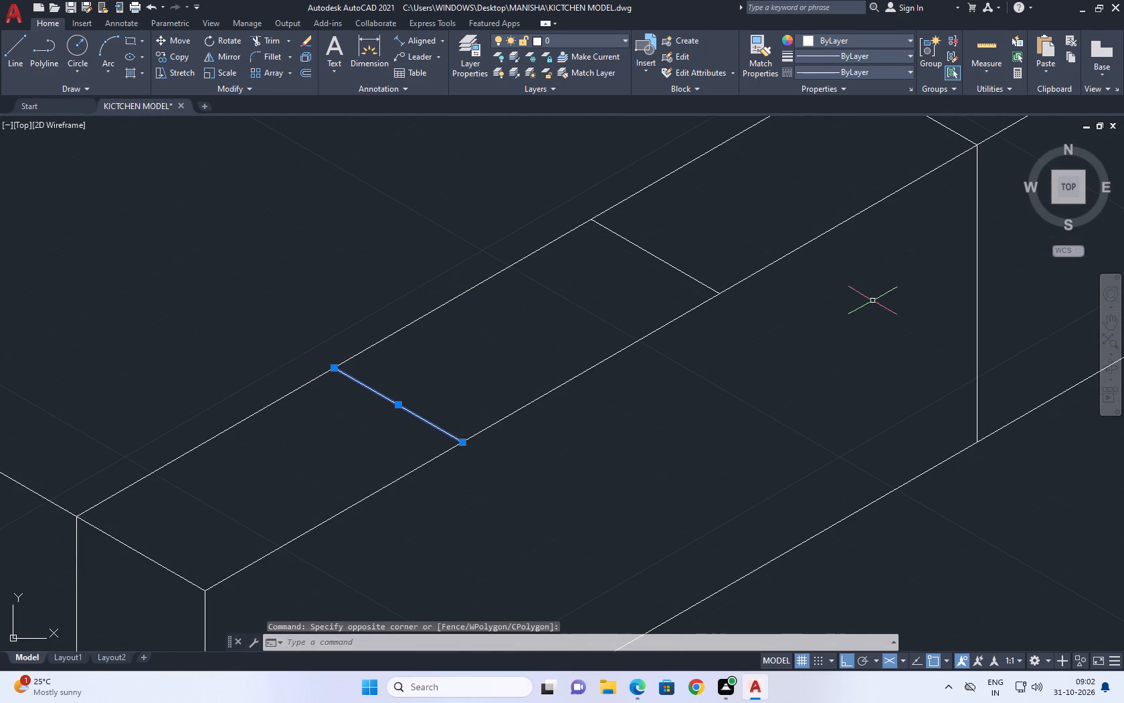
pyautogui.click(670, 250)
pyautogui.click(636, 273)
pyautogui.rightClick(616, 273)
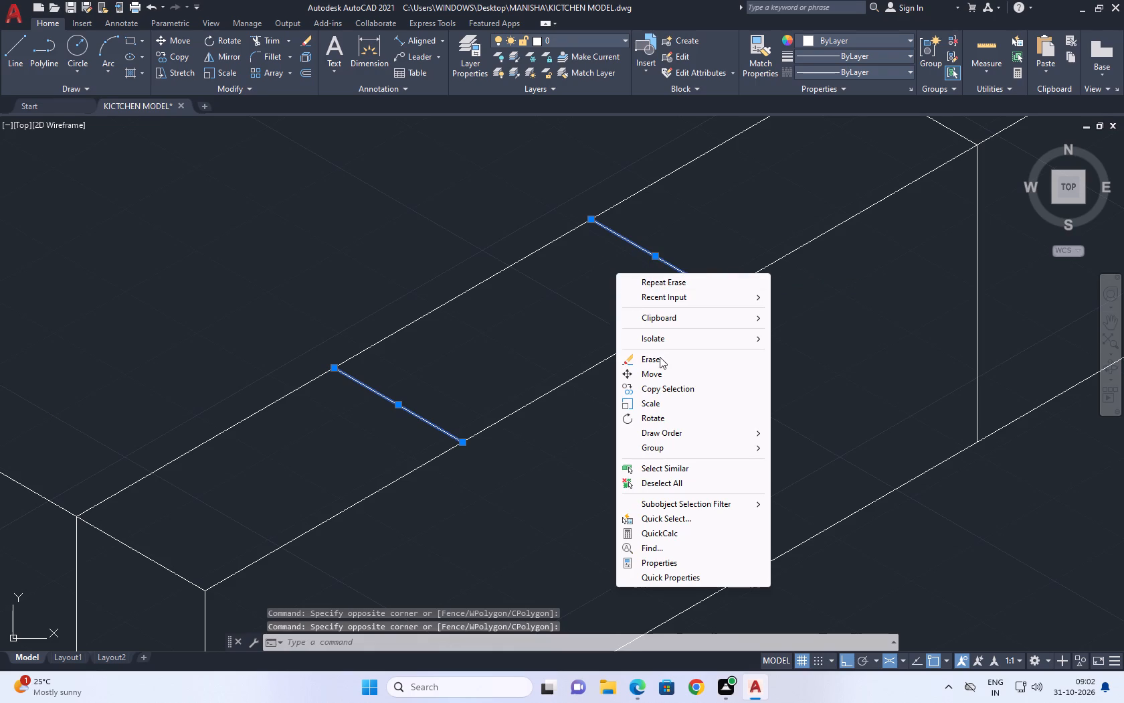
pyautogui.click(660, 358)
# Erase the remaining mid-run depth divider on the cabinet top and the vertical line below it on the front face.
pyautogui.moveTo(668, 242); pyautogui.dragTo(581, 330, button='middle')
pyautogui.moveTo(850, 175); pyautogui.dragTo(847, 184)
pyautogui.click(789, 222)
pyautogui.moveTo(914, 295); pyautogui.dragTo(905, 305)
pyautogui.moveTo(842, 327); pyautogui.dragTo(836, 348)
pyautogui.moveTo(757, 338); pyautogui.dragTo(757, 347, button='right')
pyautogui.click(818, 353)
pyautogui.scroll(-5, 778, 319)
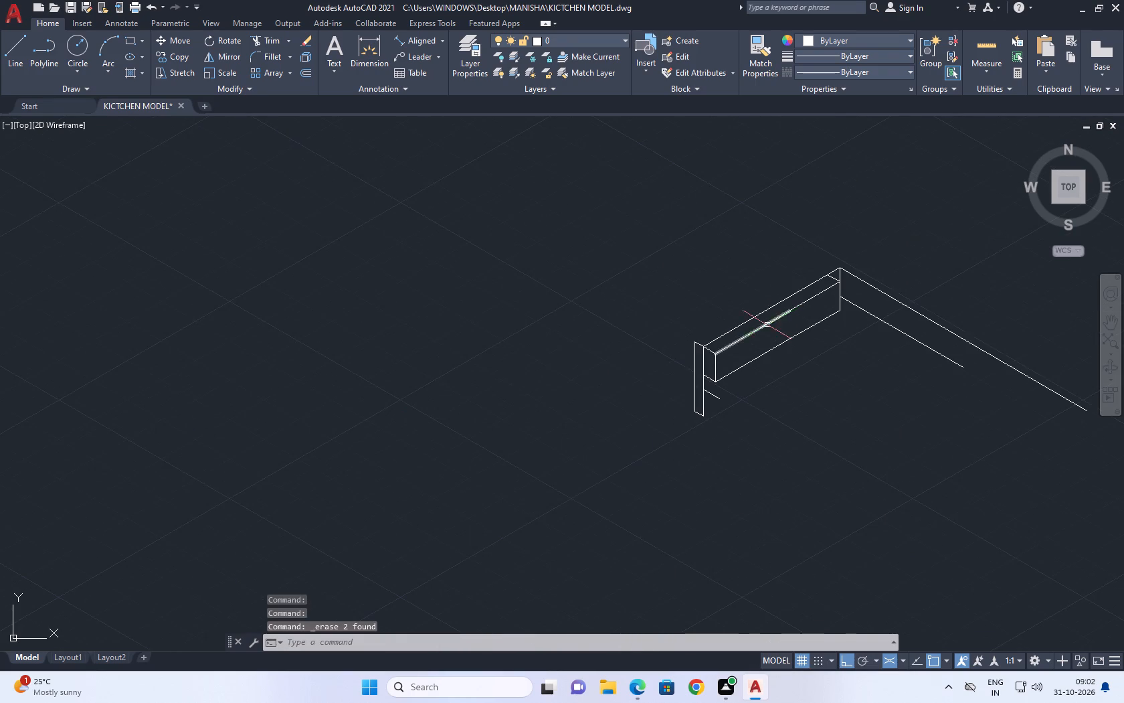
# Copy the depth line at the cabinet top's outer end 2' along the run toward the wall corner.
pyautogui.scroll(4, 697, 347)
pyautogui.click(745, 347)
pyautogui.click(726, 361)
pyautogui.moveTo(755, 326); pyautogui.dragTo(658, 379, button='middle')
pyautogui.press('c')
pyautogui.write('O')
pyautogui.press('space')
pyautogui.moveTo(662, 411); pyautogui.dragTo(676, 398)
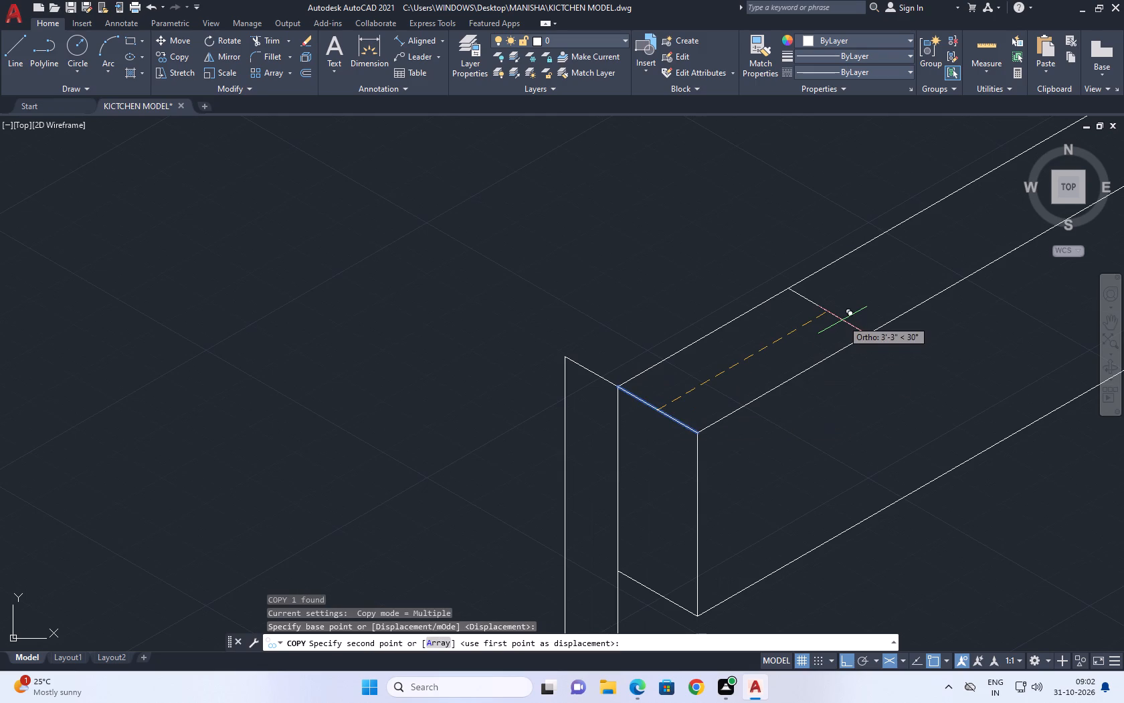
pyautogui.write("2'")
pyautogui.press('space')
pyautogui.moveTo(901, 268); pyautogui.dragTo(842, 327, button='middle')
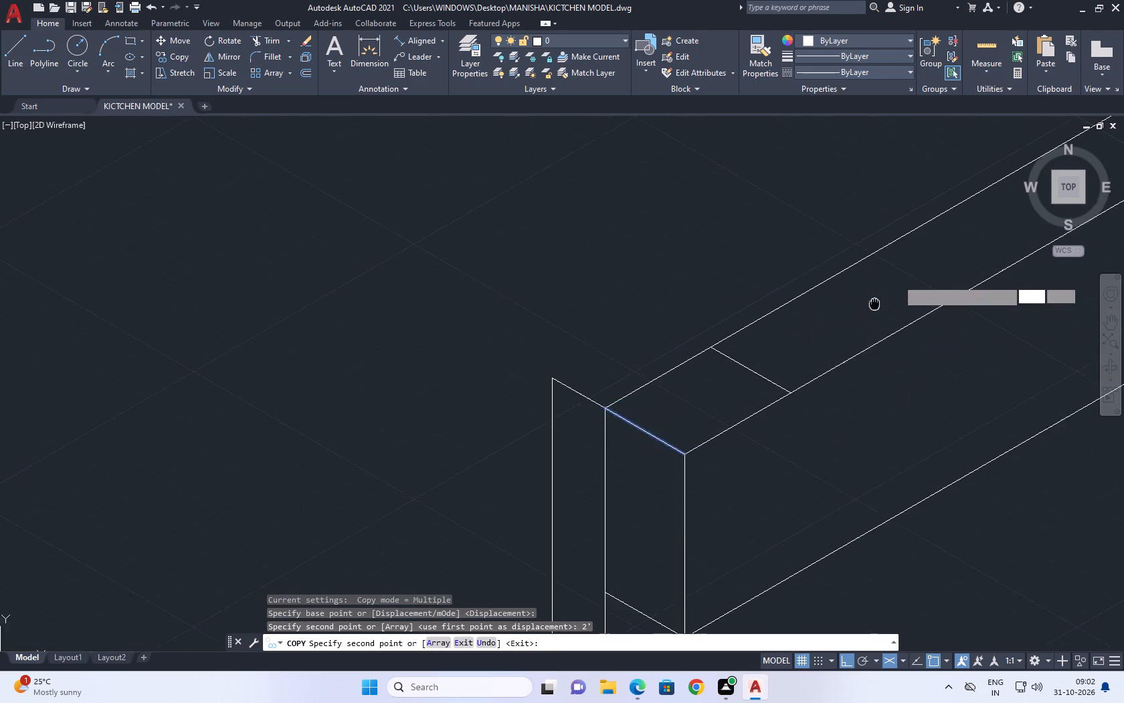
pyautogui.moveTo(842, 327); pyautogui.dragTo(612, 422, button='middle')
pyautogui.press('Escape')
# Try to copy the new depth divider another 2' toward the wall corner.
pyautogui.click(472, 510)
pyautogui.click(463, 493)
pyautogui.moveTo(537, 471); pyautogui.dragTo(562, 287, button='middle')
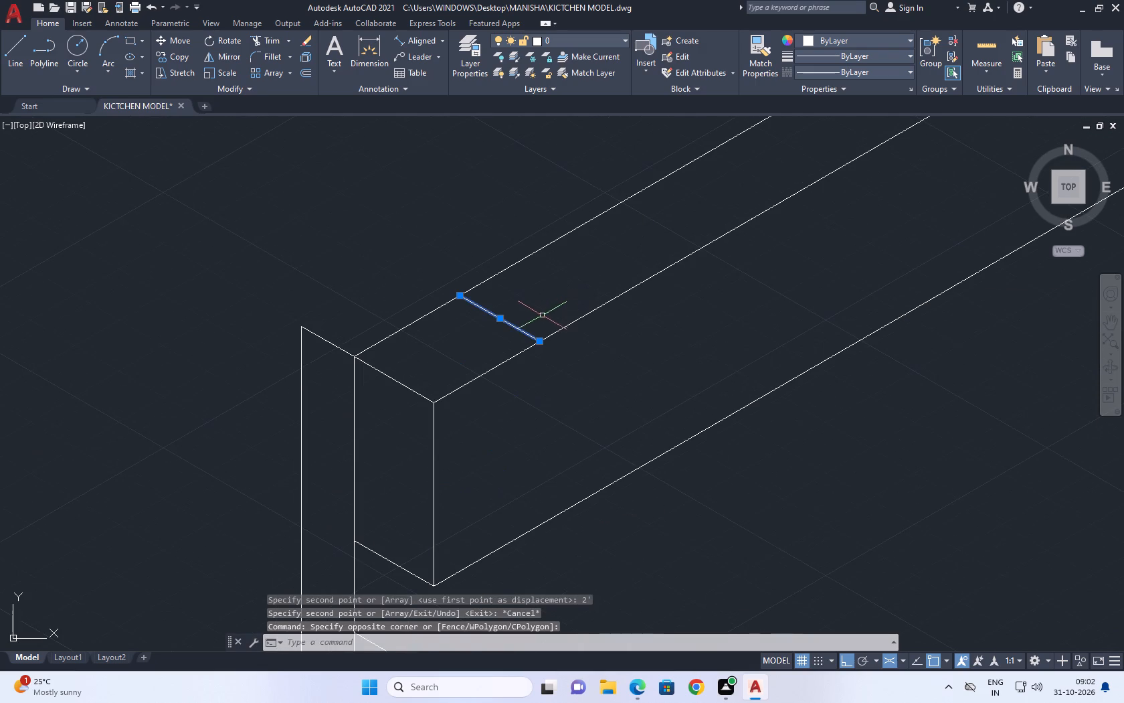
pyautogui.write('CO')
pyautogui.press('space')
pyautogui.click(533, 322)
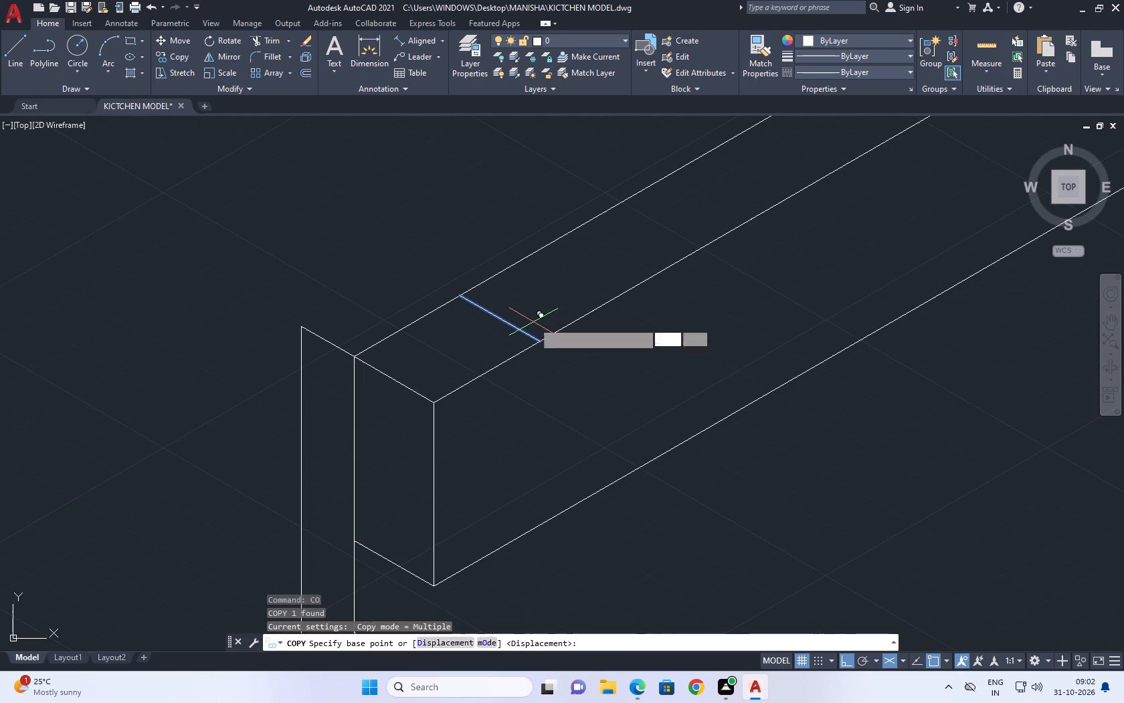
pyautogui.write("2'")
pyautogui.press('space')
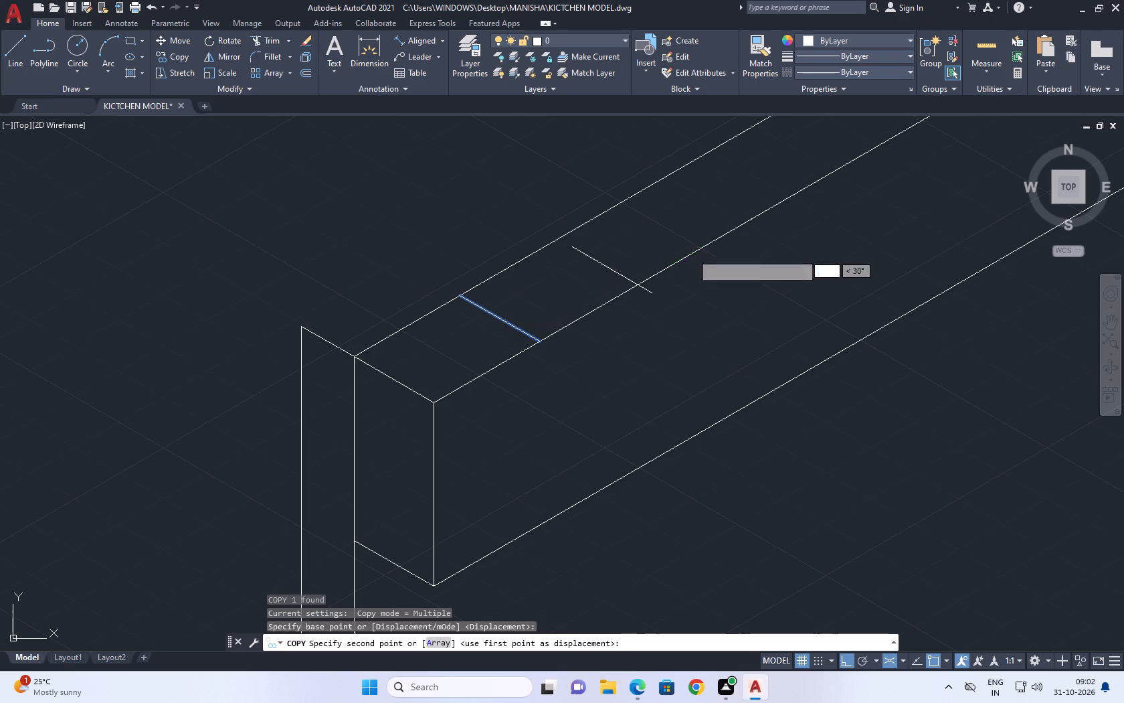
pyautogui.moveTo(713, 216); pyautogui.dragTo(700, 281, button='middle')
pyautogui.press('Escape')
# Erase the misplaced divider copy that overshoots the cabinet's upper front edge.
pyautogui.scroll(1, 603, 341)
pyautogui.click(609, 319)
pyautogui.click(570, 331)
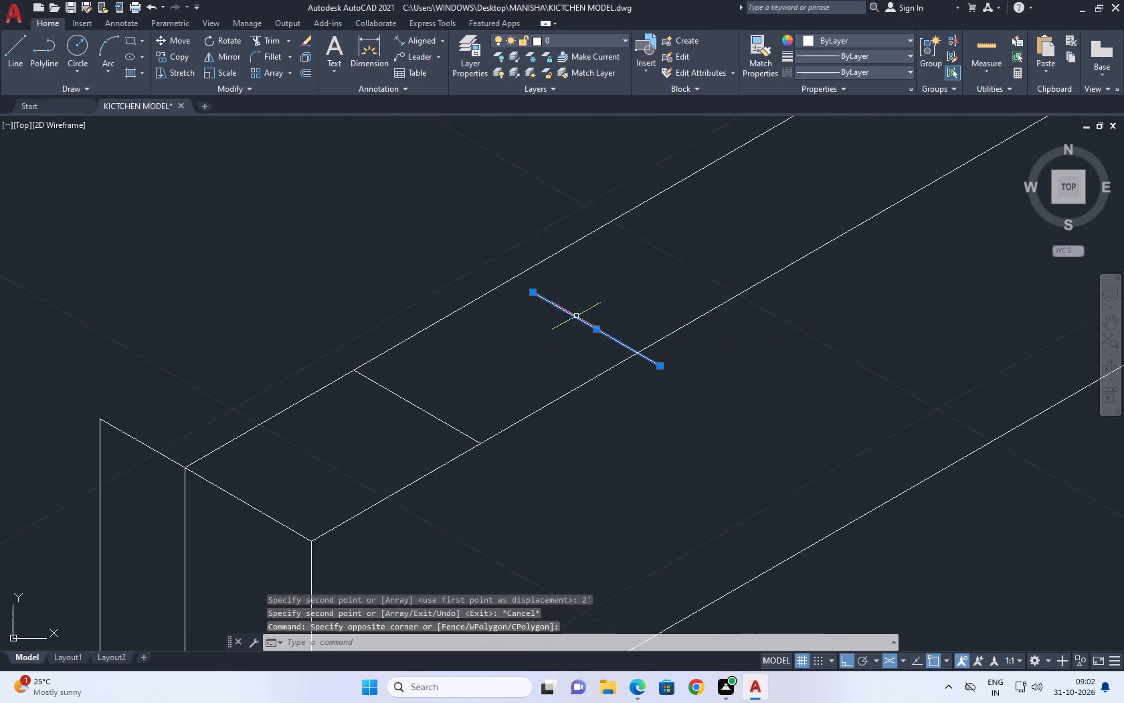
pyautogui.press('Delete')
# Copy the first depth divider toward the wall corner at distances of 2' and 4' along the cabinet top.
pyautogui.click(445, 403)
pyautogui.click(371, 436)
pyautogui.press('c')
pyautogui.press('o')
pyautogui.press('space')
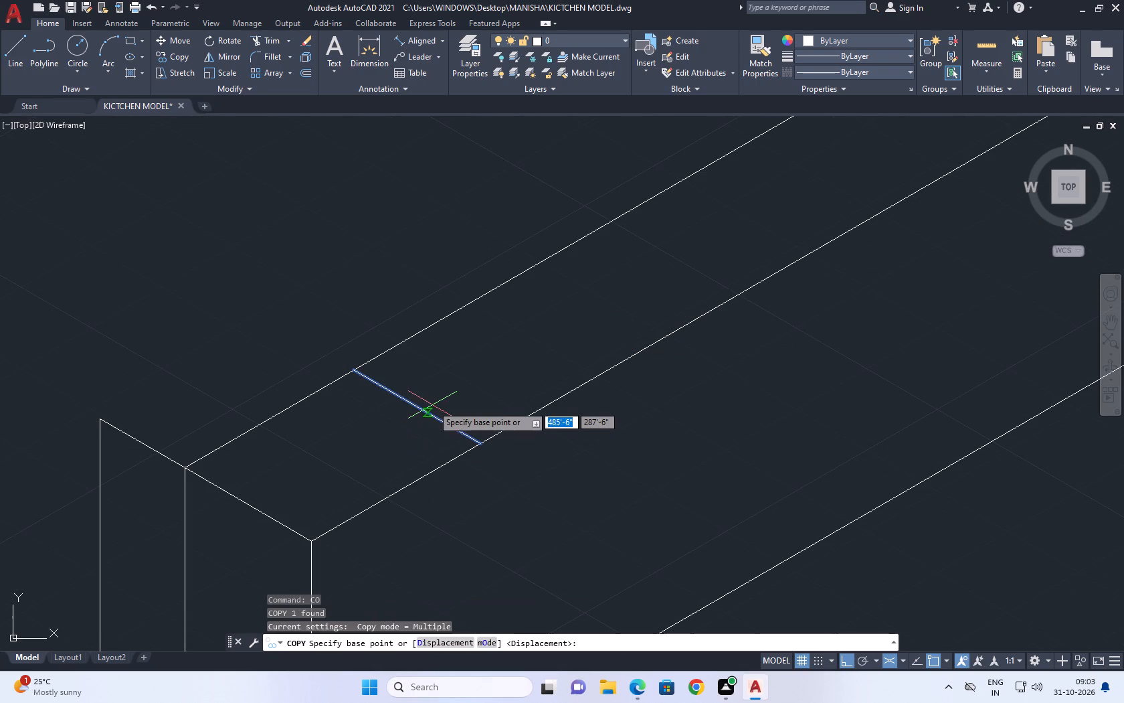
pyautogui.click(415, 407)
pyautogui.press('3')
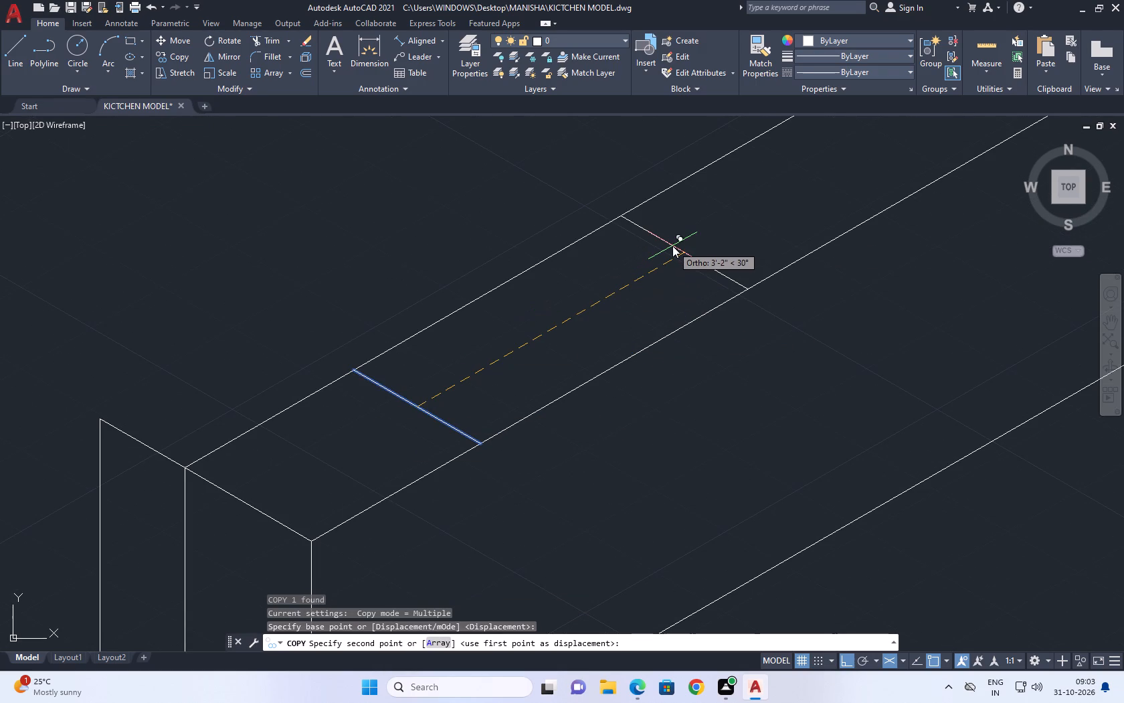
pyautogui.press('BackSpace')
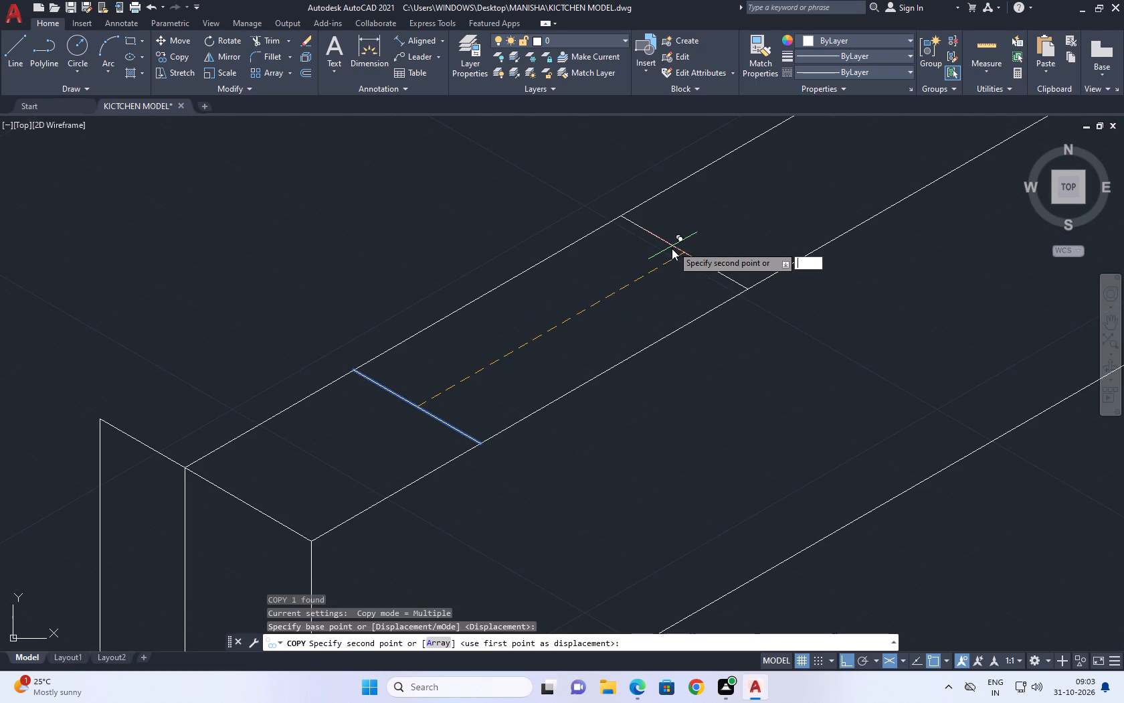
pyautogui.press('2')
pyautogui.press("'")
pyautogui.press('space')
pyautogui.moveTo(702, 234); pyautogui.dragTo(686, 265, button='middle')
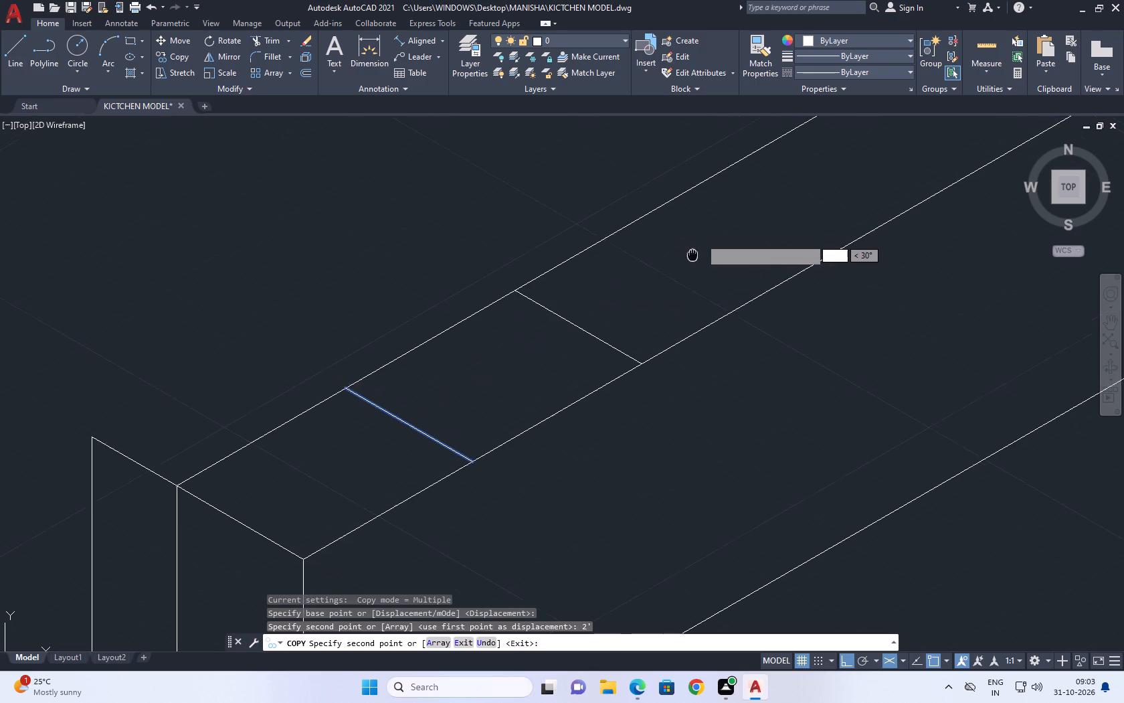
pyautogui.moveTo(686, 265); pyautogui.dragTo(648, 306, button='middle')
pyautogui.press('4')
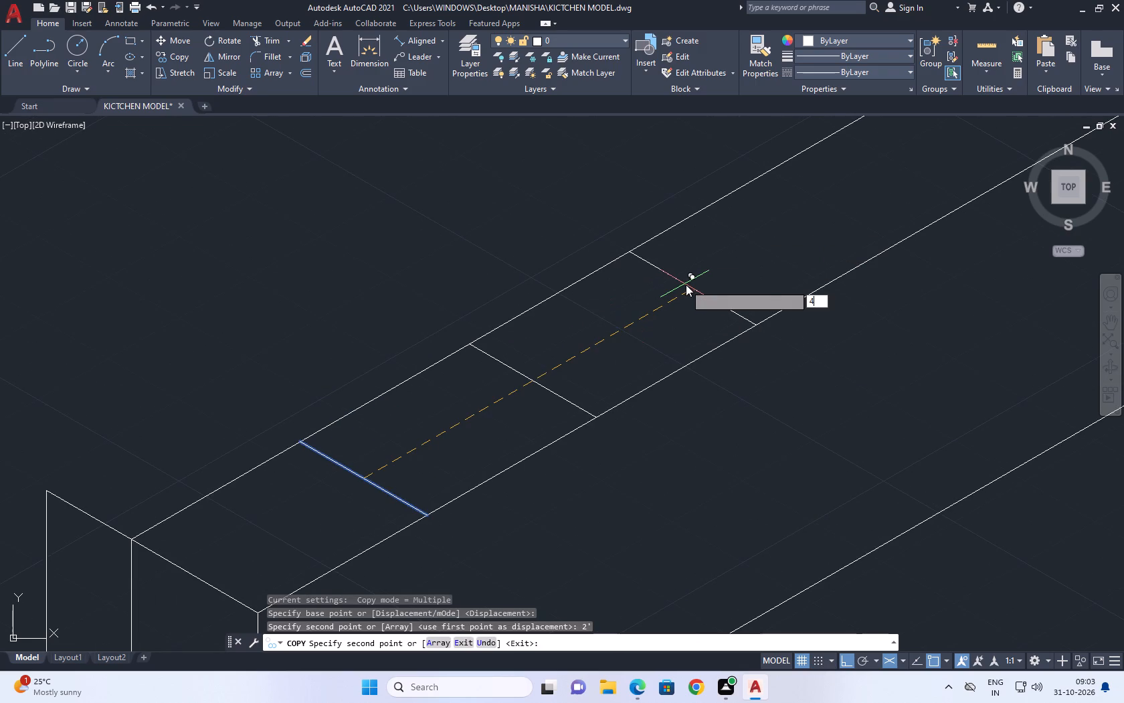
pyautogui.press("'")
pyautogui.press('space')
pyautogui.press('Escape')
# On the right isoplane, draw a freehand vertical line from the third divider's front end down past the lower front edge.
pyautogui.scroll(-3, 559, 311)
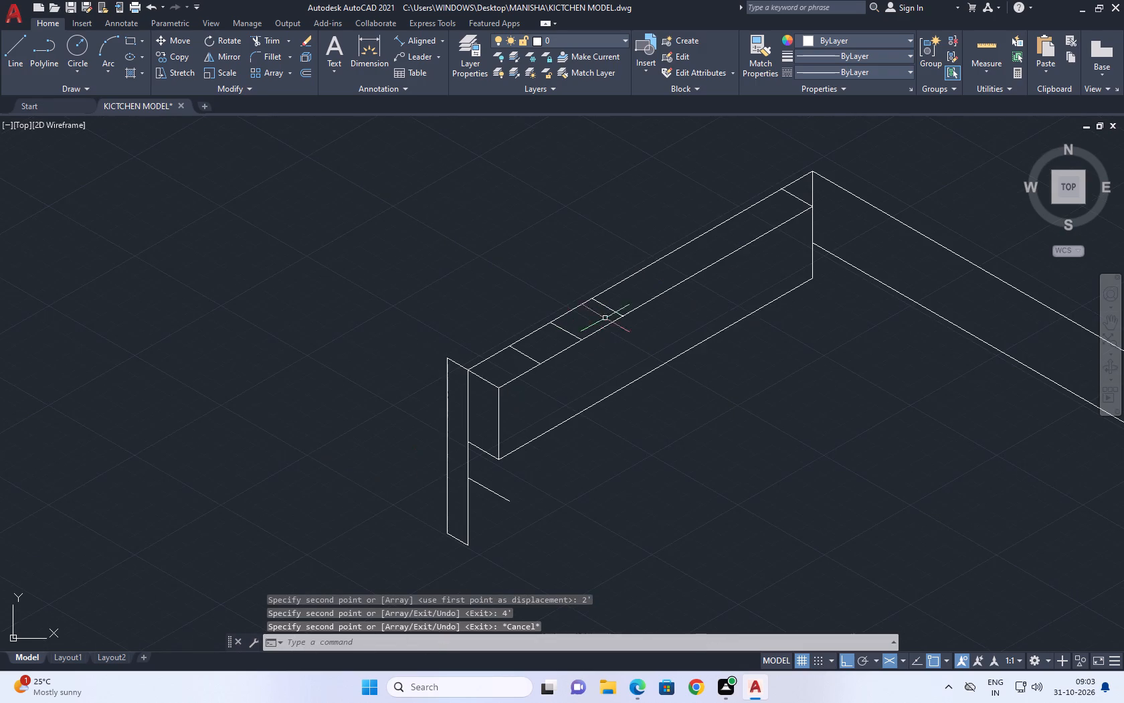
pyautogui.moveTo(627, 321); pyautogui.dragTo(637, 326, button='middle')
pyautogui.write('L')
pyautogui.press('space')
pyautogui.moveTo(660, 373); pyautogui.dragTo(678, 270, button='middle')
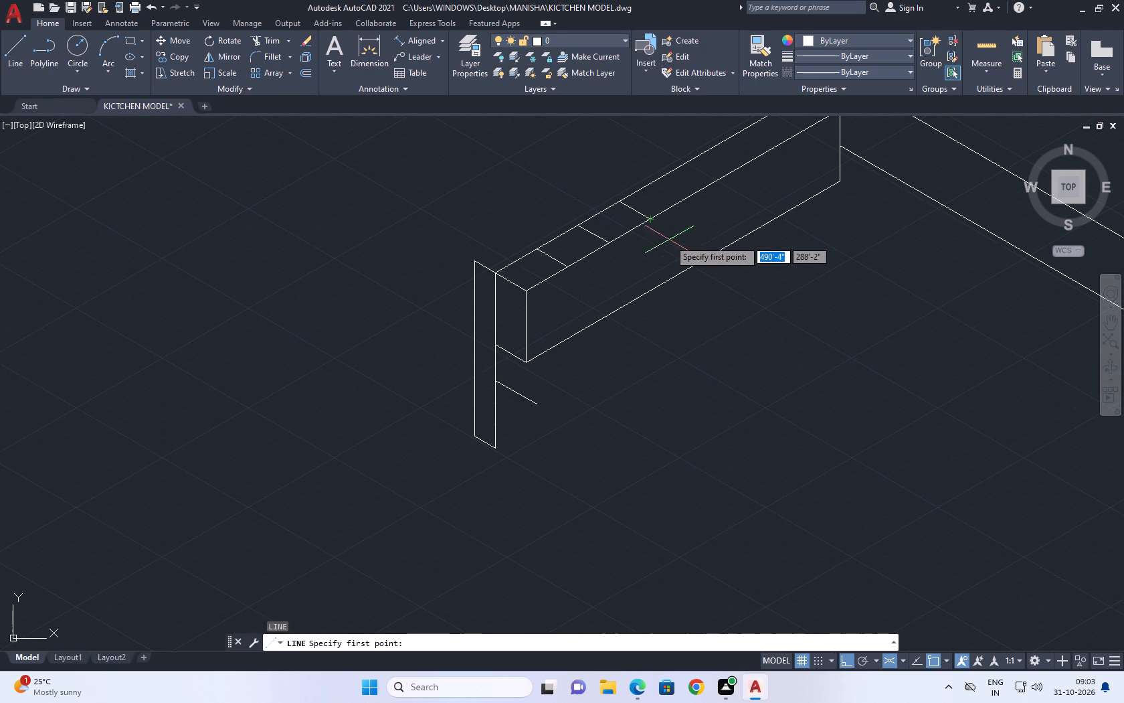
pyautogui.click(650, 218)
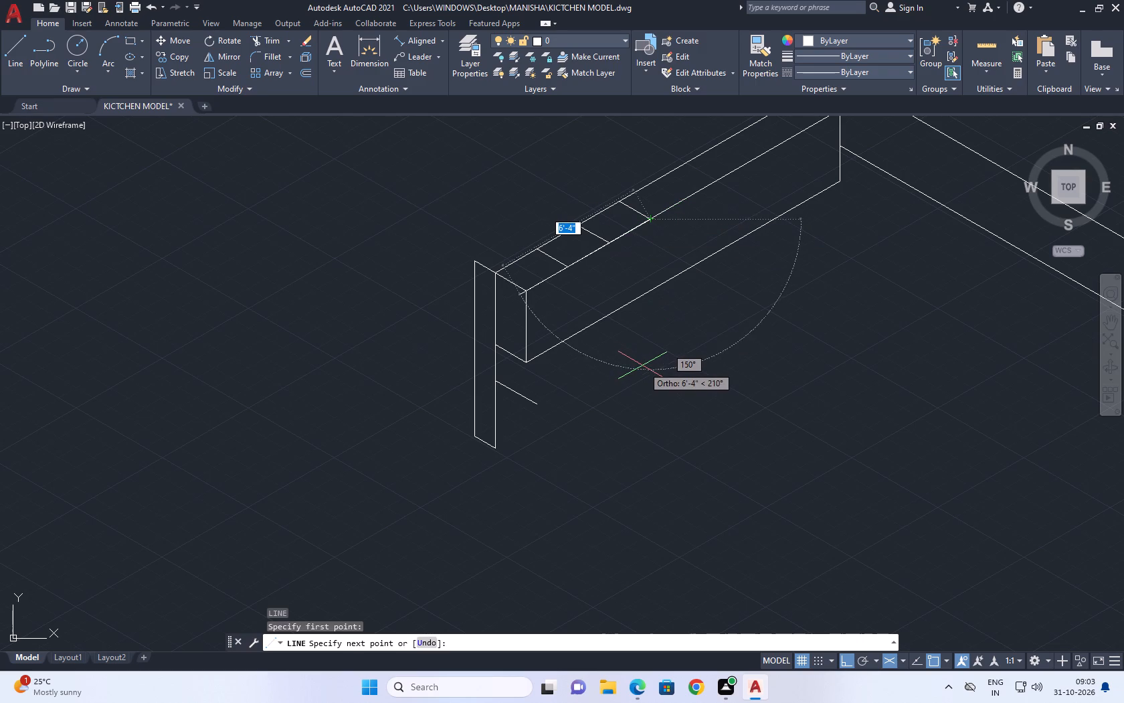
pyautogui.press('F5')
pyautogui.click(640, 371)
pyautogui.press('Escape')
# Trim the third divider's vertical line below the cabinet's lower front edge.
pyautogui.write('TR')
pyautogui.press('space')
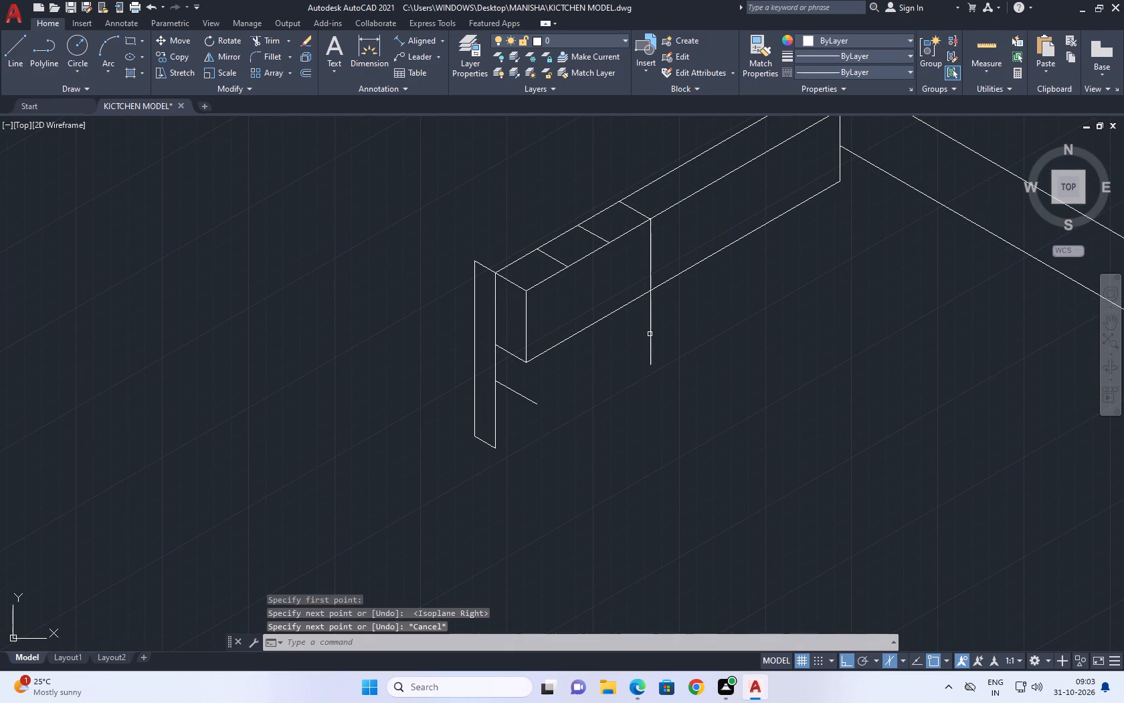
pyautogui.click(662, 311)
pyautogui.click(618, 337)
pyautogui.press('Escape')
# Draw freehand vertical lines from the front ends of the first and second dividers down past the lower front edge.
pyautogui.press('l')
pyautogui.press('space')
pyautogui.scroll(1, 569, 269)
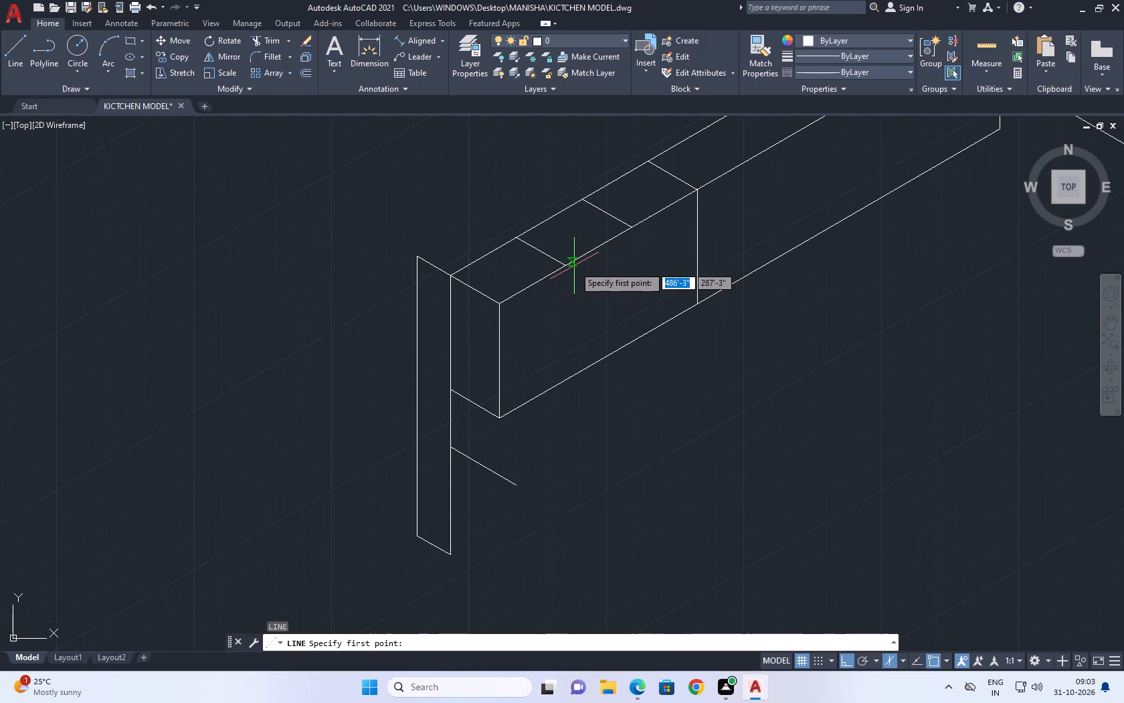
pyautogui.click(566, 265)
pyautogui.click(562, 409)
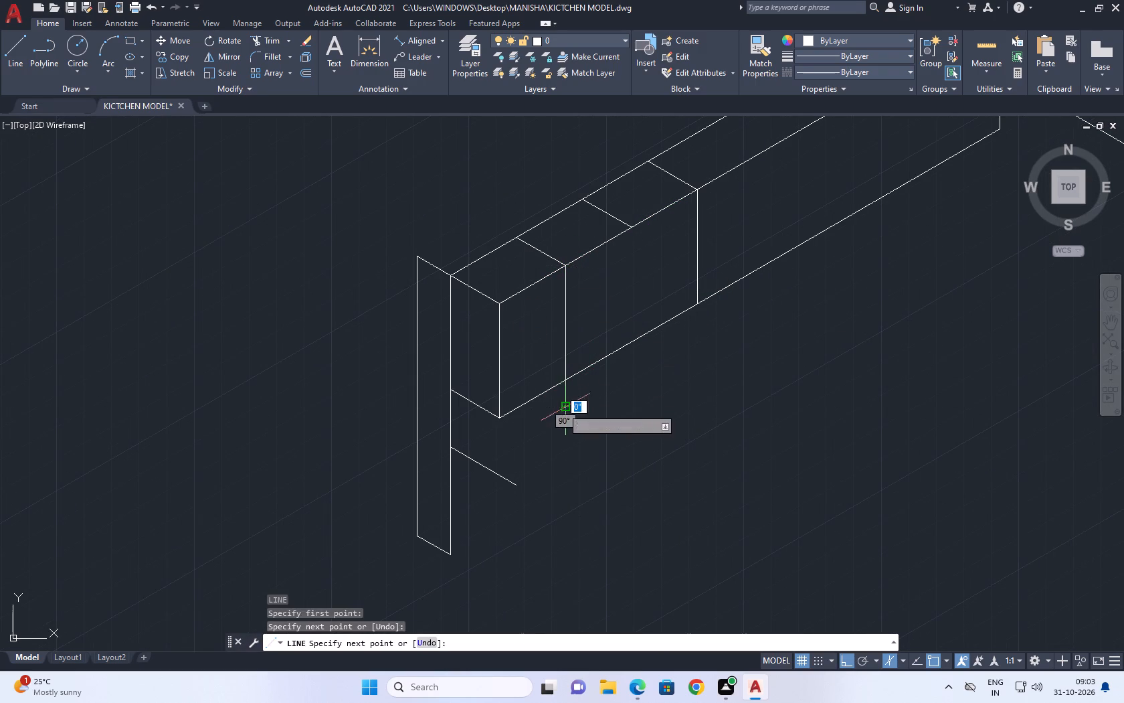
pyautogui.press('Escape')
pyautogui.press('space')
pyautogui.click(632, 228)
pyautogui.click(645, 425)
pyautogui.press('Escape')
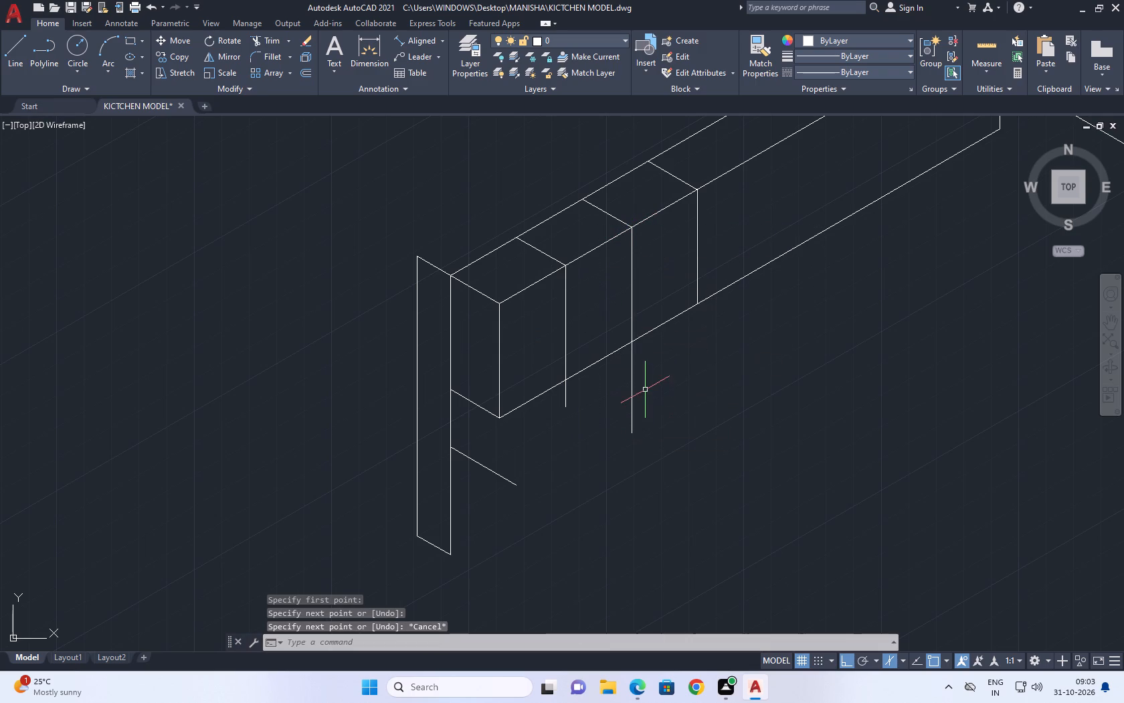
# Trim the first and second dividers' vertical lines below the cabinet's lower front edge.
pyautogui.write('TR')
pyautogui.press('space')
pyautogui.click(658, 371)
pyautogui.click(562, 414)
pyautogui.click(568, 394)
pyautogui.click(559, 404)
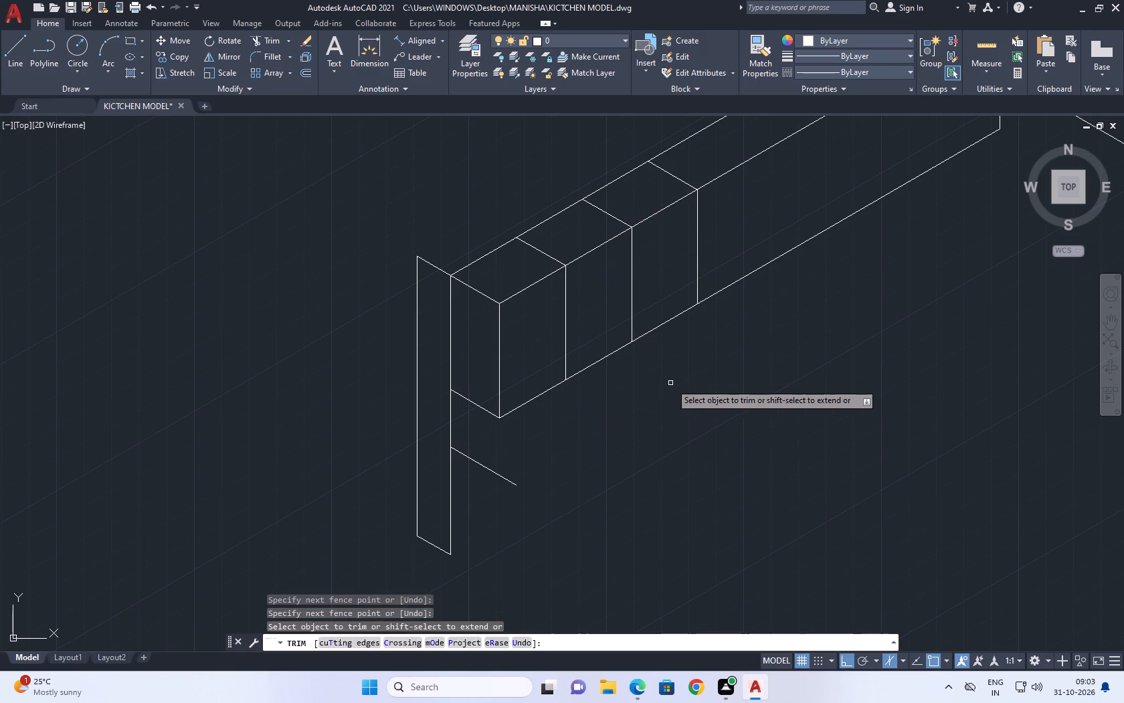
pyautogui.press('Escape')
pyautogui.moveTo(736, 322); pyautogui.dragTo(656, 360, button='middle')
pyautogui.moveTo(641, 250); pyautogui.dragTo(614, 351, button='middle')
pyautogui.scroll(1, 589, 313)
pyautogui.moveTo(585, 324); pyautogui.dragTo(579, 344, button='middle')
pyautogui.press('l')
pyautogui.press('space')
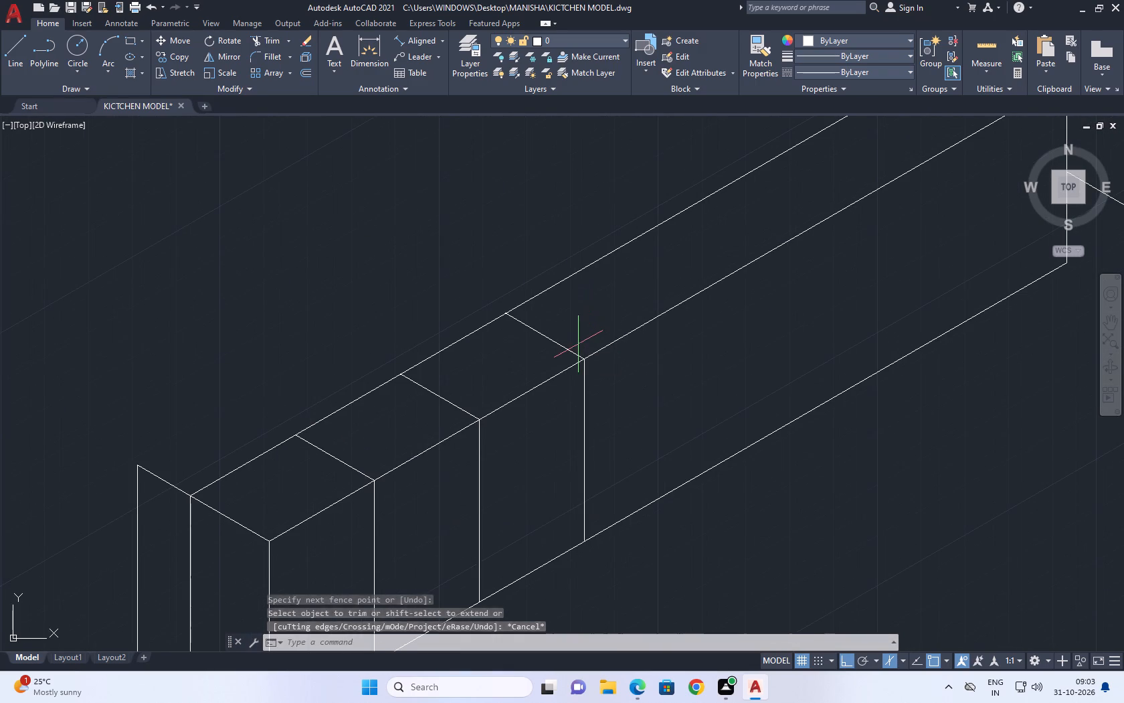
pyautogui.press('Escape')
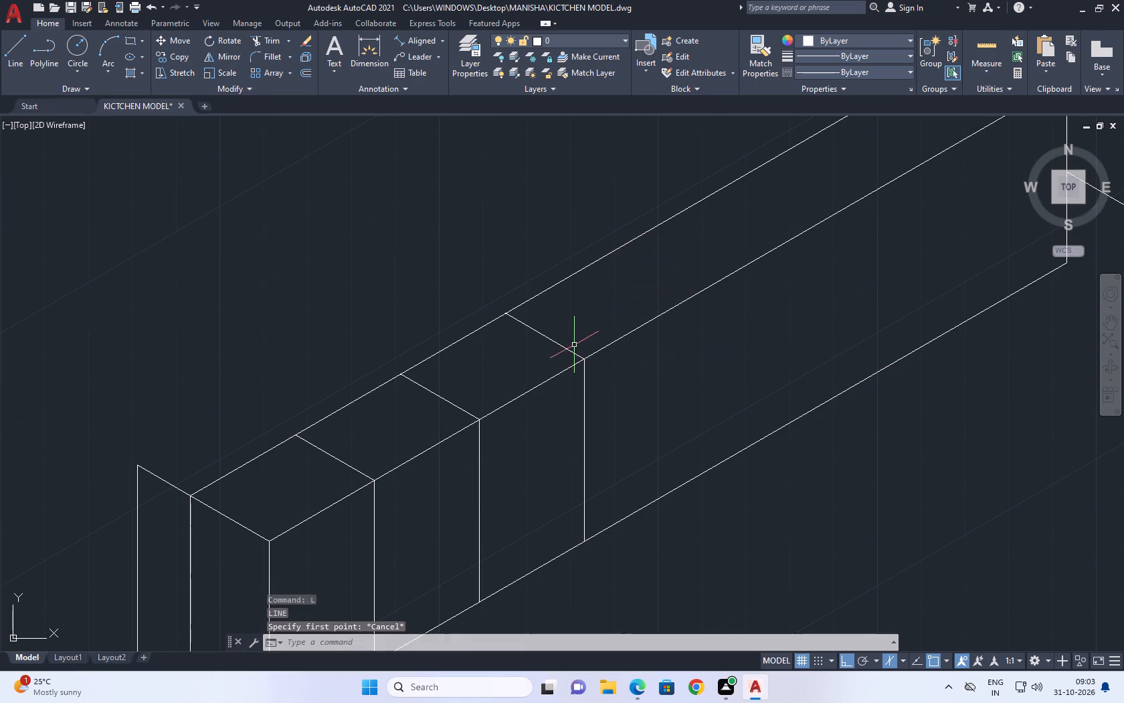
# Copy the third depth divider 3' along the cabinet top toward the wall corner.
pyautogui.click(573, 345)
pyautogui.click(556, 352)
pyautogui.moveTo(605, 331); pyautogui.dragTo(563, 370, button='middle')
pyautogui.press('c')
pyautogui.write('O')
pyautogui.press('space')
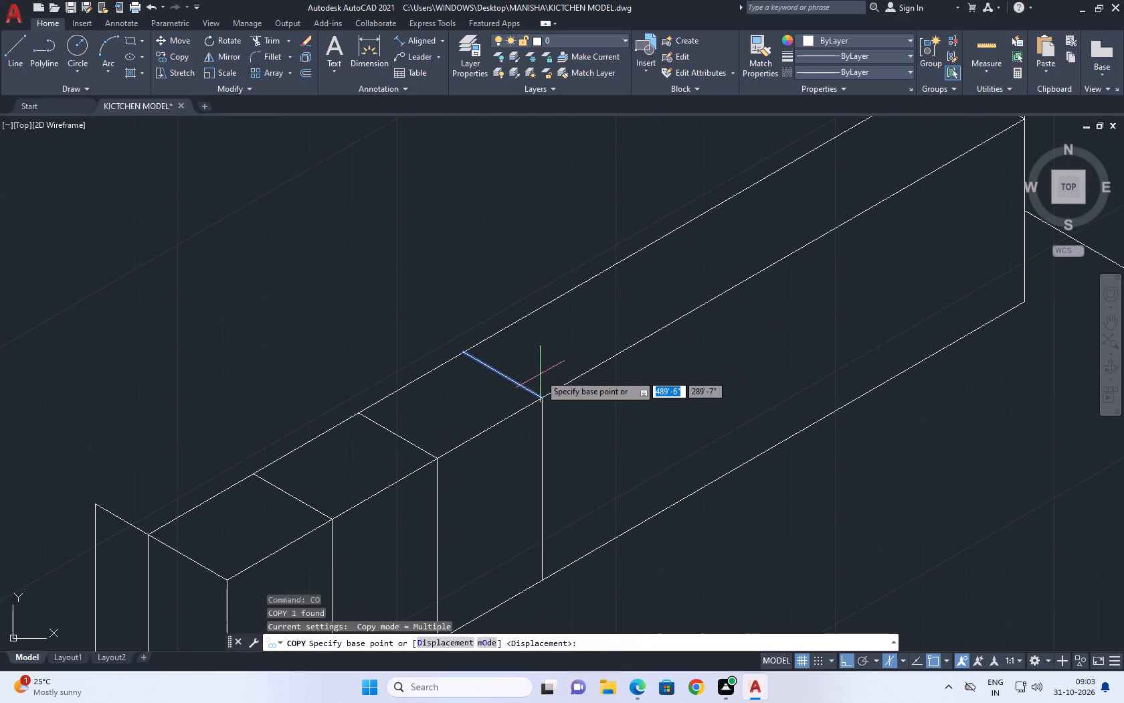
pyautogui.click(526, 380)
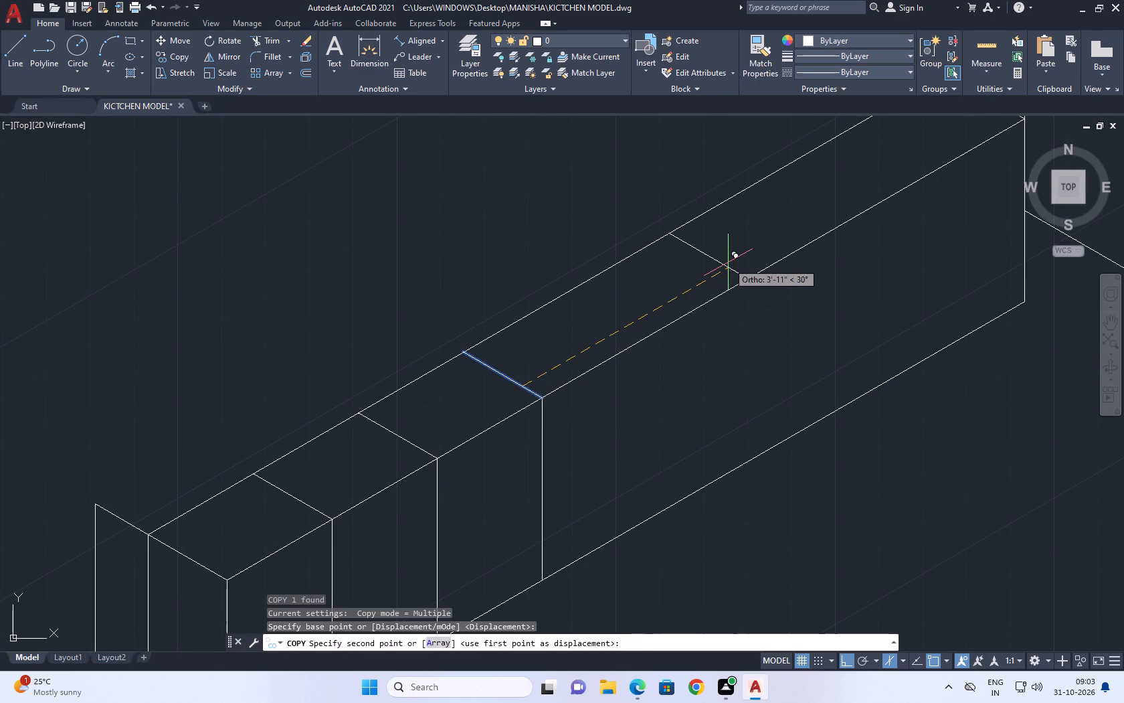
pyautogui.write("3'")
pyautogui.press('space')
pyautogui.press('Escape')
pyautogui.moveTo(717, 291); pyautogui.dragTo(660, 293, button='middle')
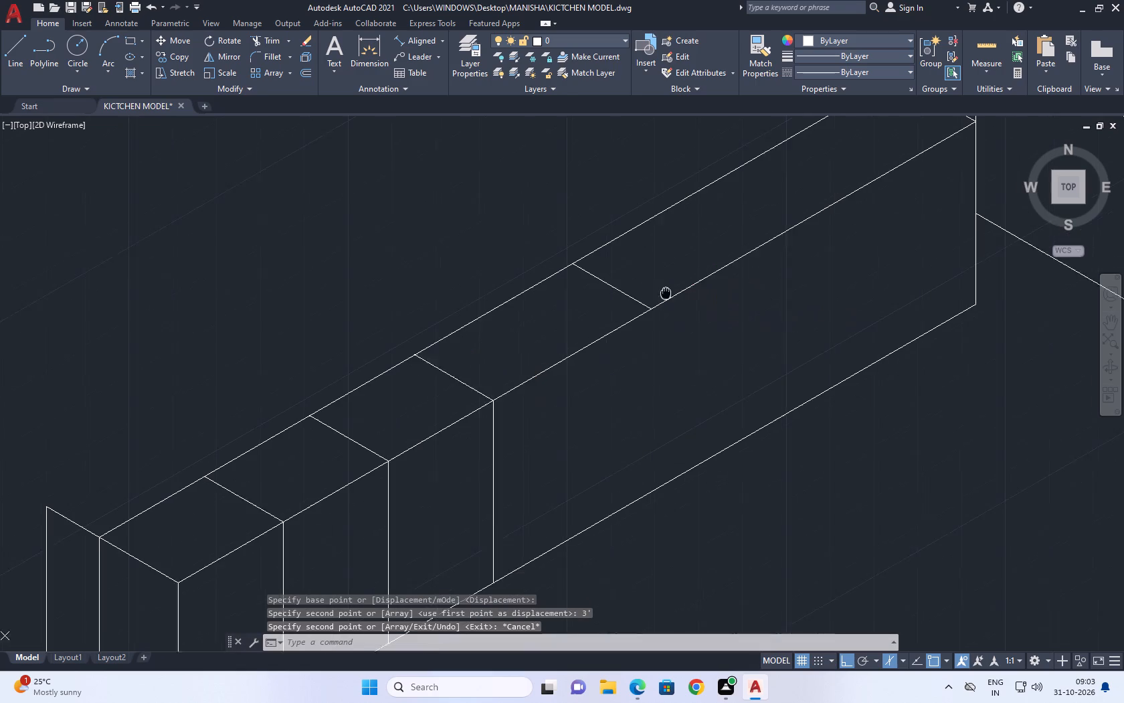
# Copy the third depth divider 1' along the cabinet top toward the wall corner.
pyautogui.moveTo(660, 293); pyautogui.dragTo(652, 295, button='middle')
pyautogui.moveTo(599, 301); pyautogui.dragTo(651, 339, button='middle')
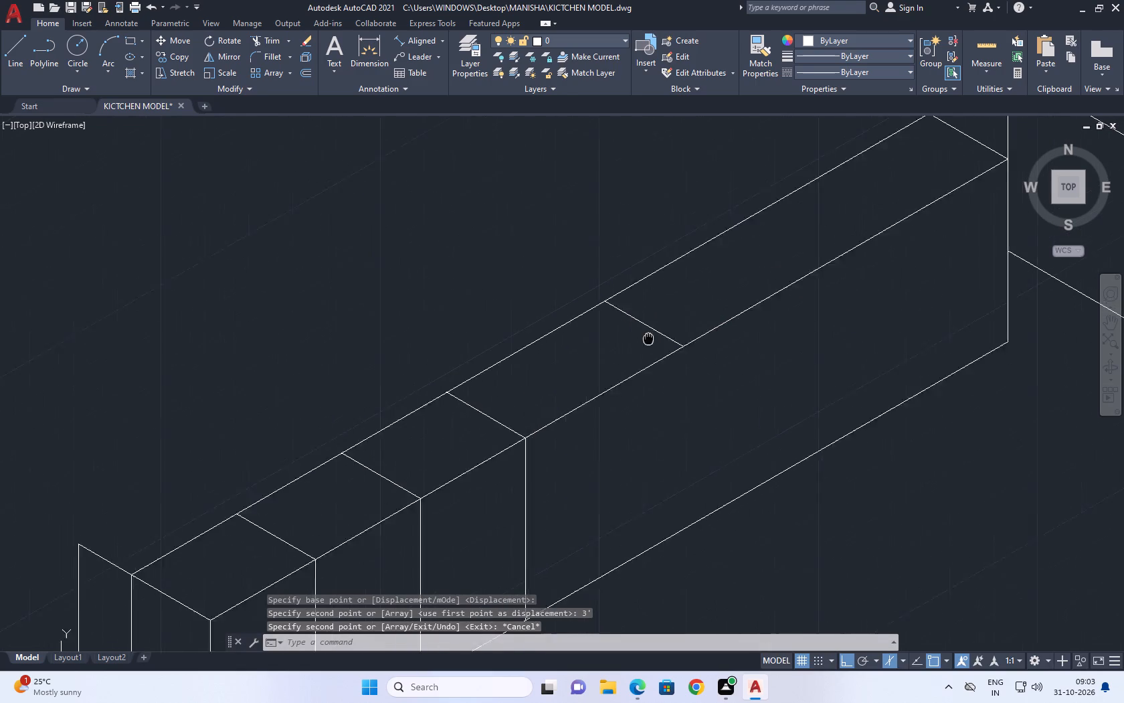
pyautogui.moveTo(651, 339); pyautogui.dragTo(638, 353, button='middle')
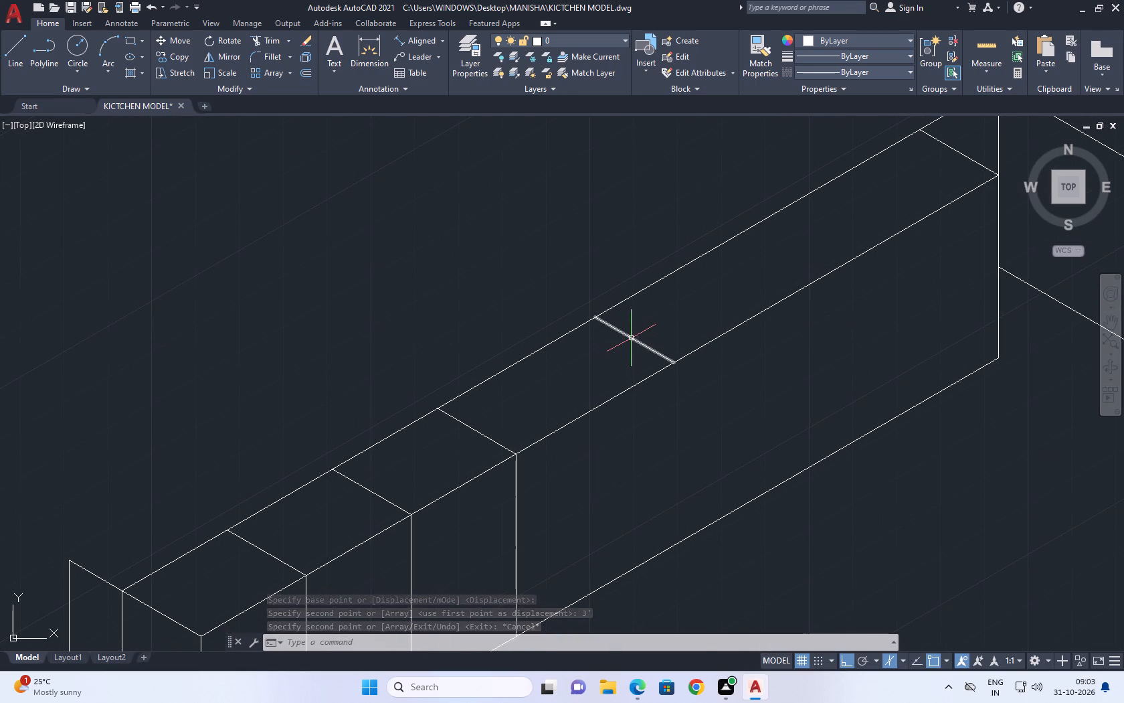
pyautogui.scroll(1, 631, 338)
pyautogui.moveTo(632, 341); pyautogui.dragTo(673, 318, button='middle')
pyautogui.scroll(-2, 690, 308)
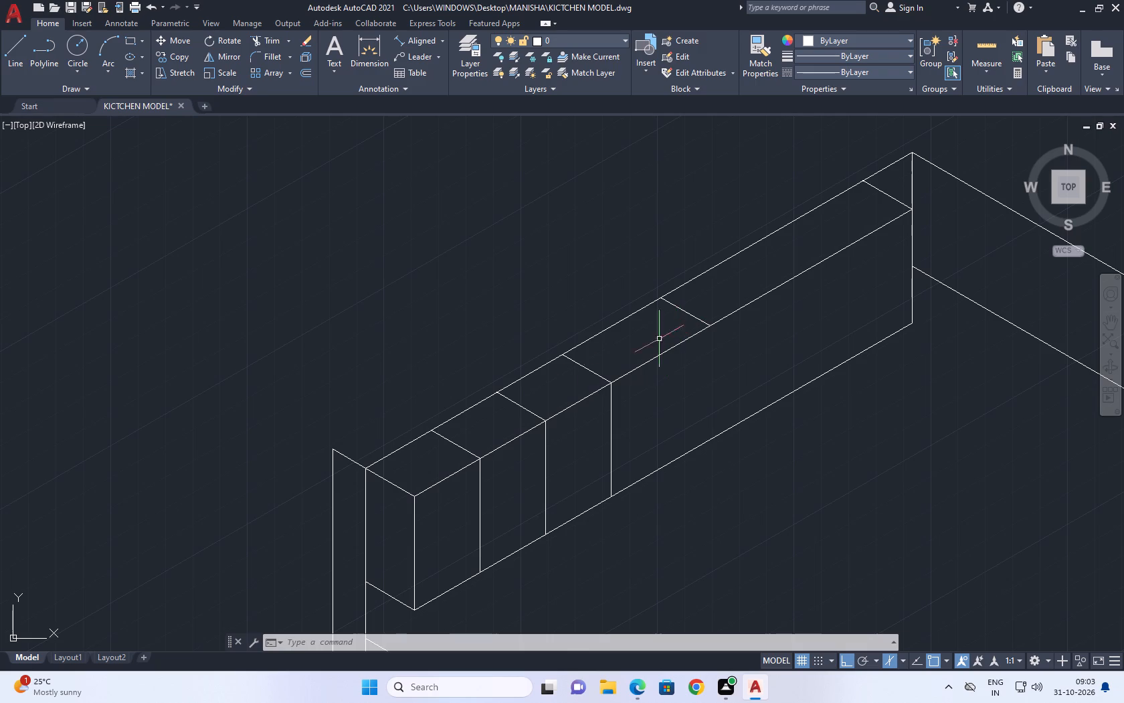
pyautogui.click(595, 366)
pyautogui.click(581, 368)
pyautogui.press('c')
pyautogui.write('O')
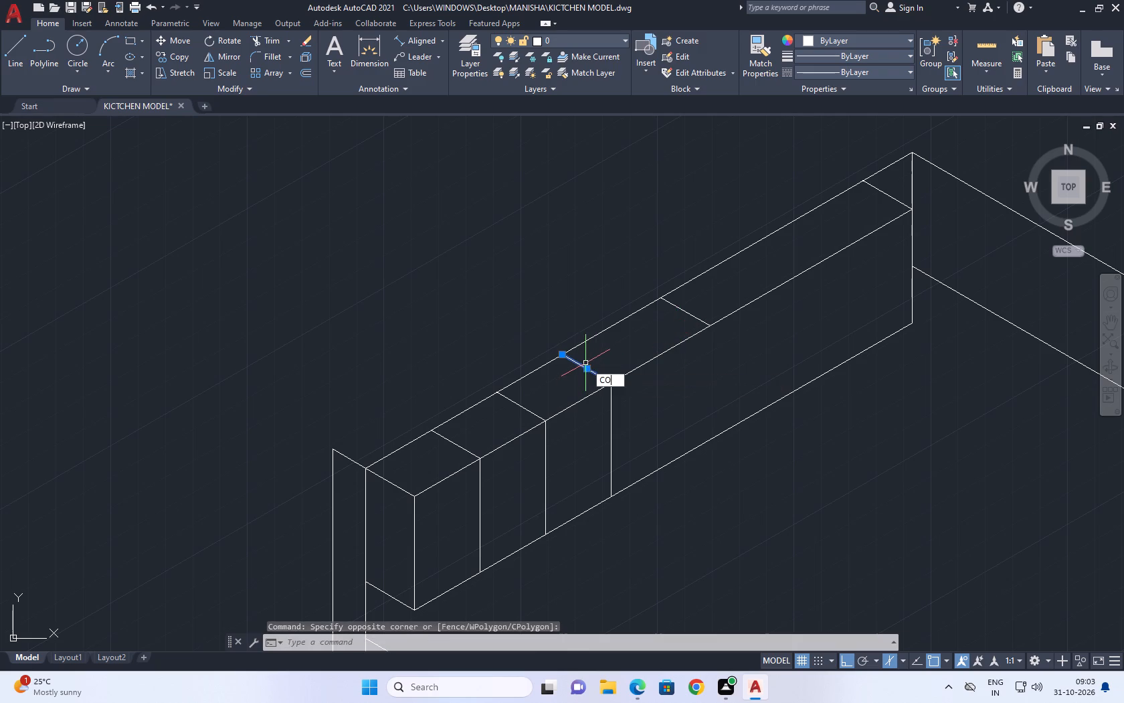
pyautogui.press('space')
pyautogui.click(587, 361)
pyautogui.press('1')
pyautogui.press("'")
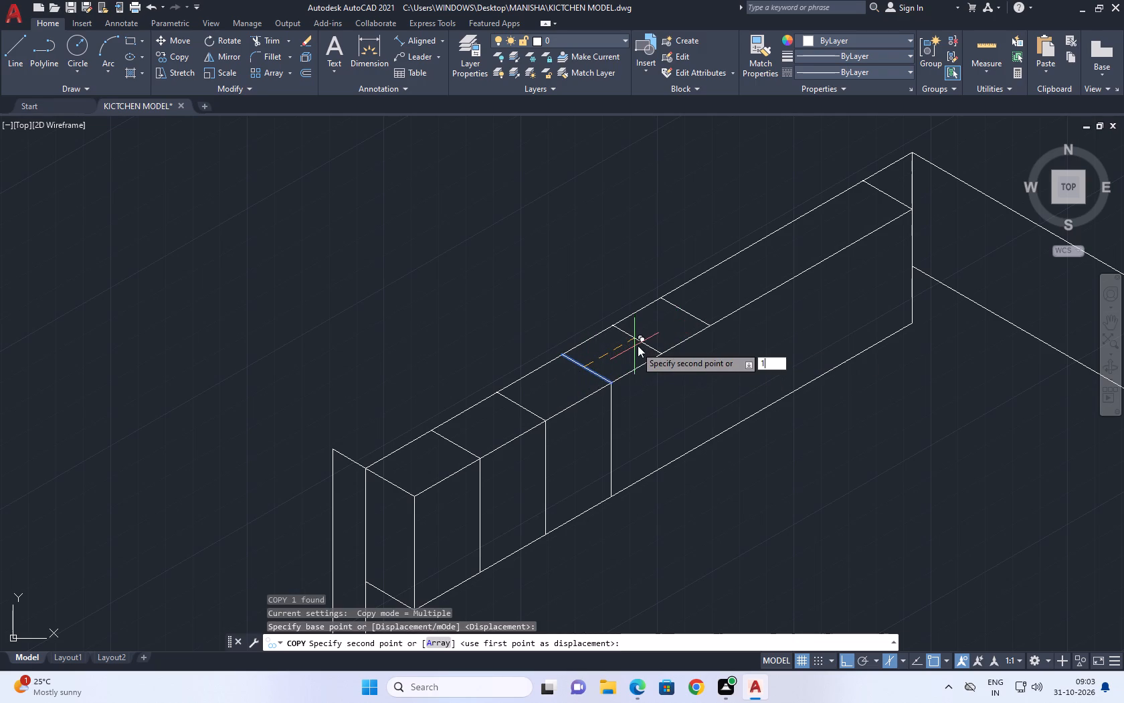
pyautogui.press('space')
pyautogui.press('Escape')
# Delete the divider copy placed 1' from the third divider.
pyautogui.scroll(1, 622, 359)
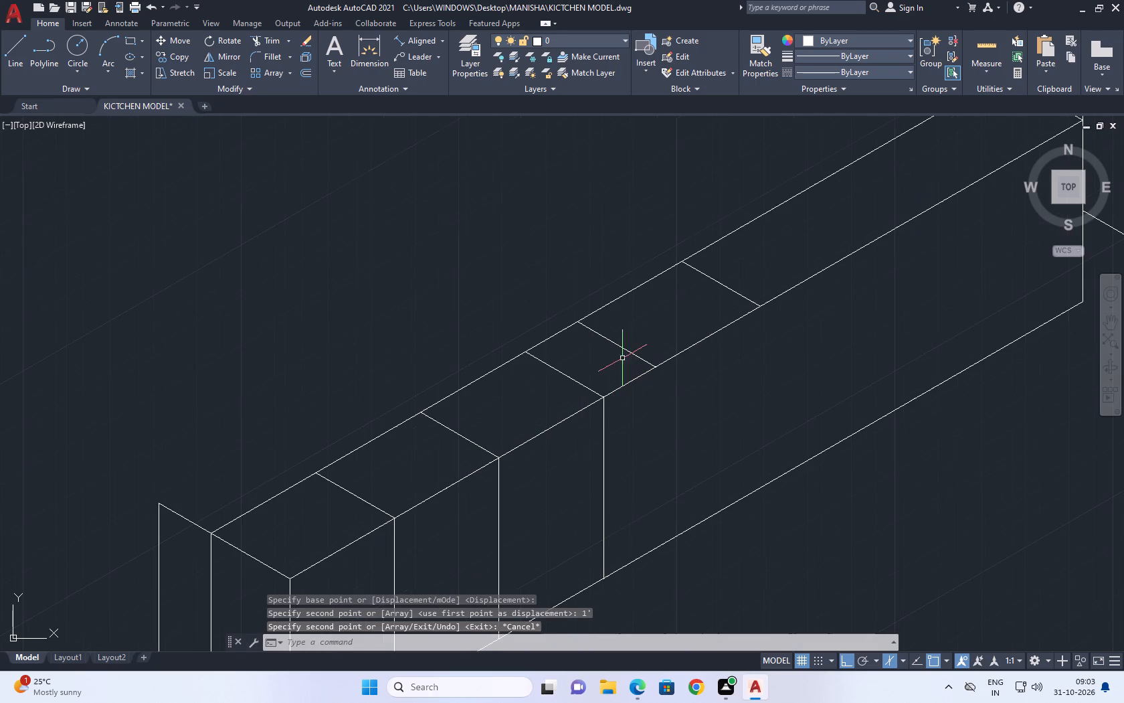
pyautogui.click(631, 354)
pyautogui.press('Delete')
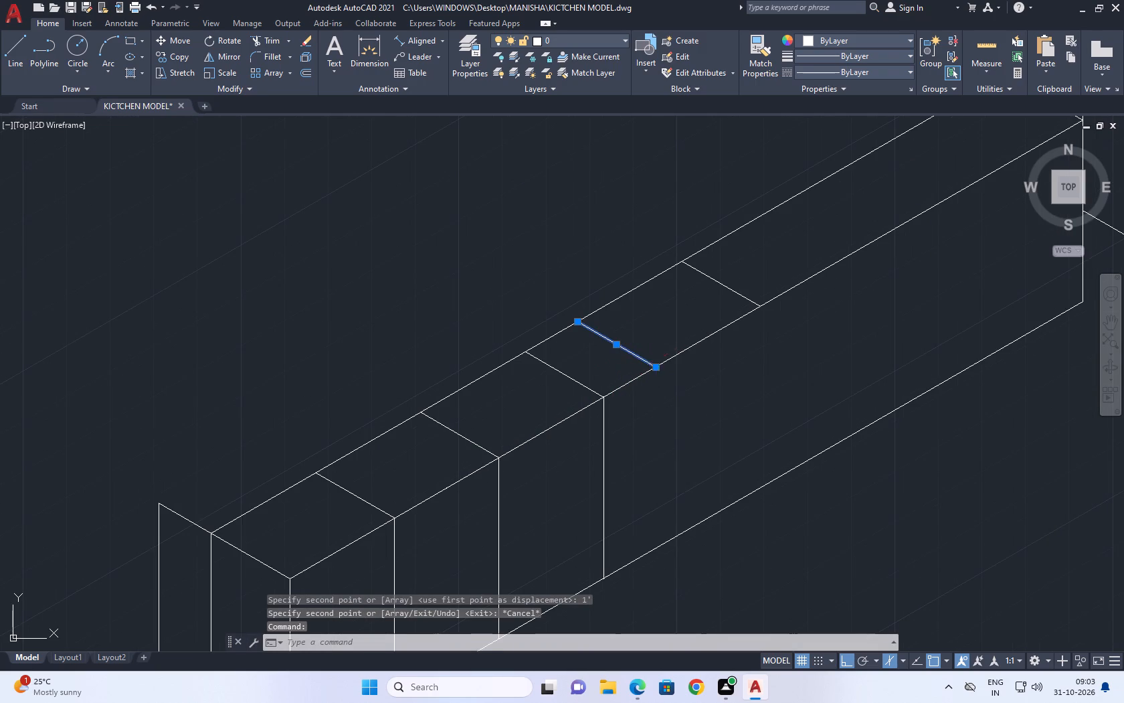
# Copy the third depth divider 1'6" along the cabinet top toward the wall corner.
pyautogui.moveTo(615, 364); pyautogui.dragTo(598, 366)
pyautogui.click(540, 379)
pyautogui.press('c')
pyautogui.press('o')
pyautogui.press('space')
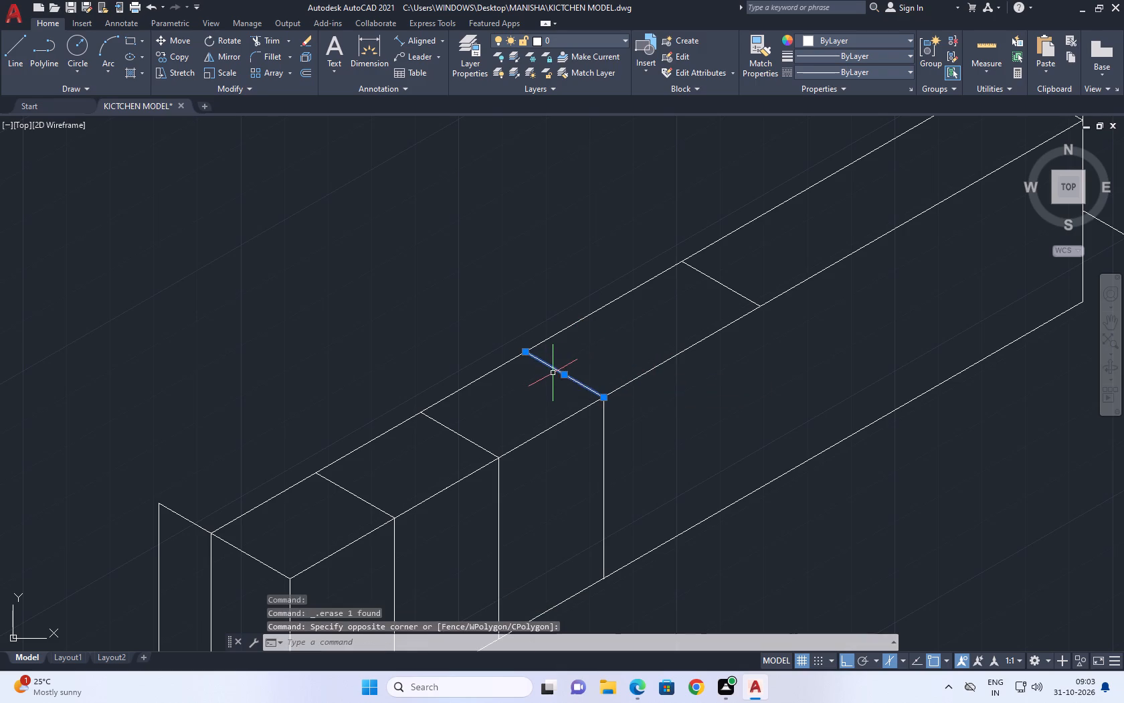
pyautogui.moveTo(558, 372); pyautogui.dragTo(581, 364)
pyautogui.write("1'6")
pyautogui.press('space')
pyautogui.press('Escape')
# Draw a vertical line down from the front end of the divider 3' past the third one, and trim it at the lower front edge.
pyautogui.moveTo(670, 352); pyautogui.dragTo(678, 309, button='middle')
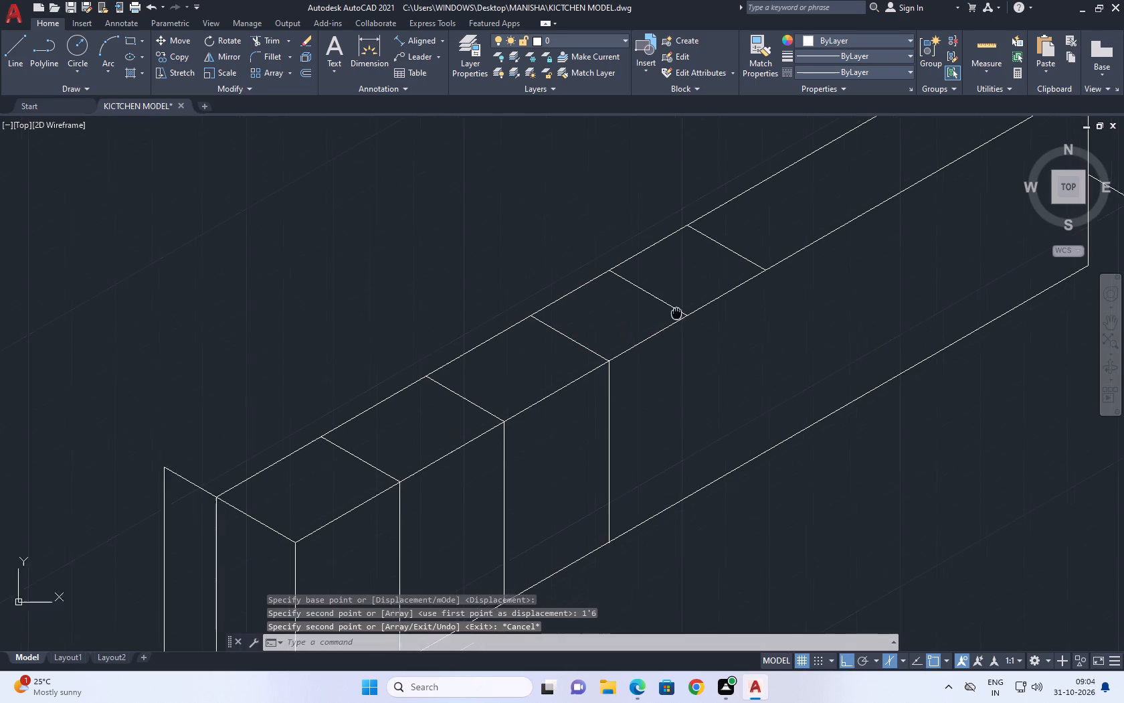
pyautogui.moveTo(678, 309); pyautogui.dragTo(678, 307, button='middle')
pyautogui.press('l')
pyautogui.press('space')
pyautogui.click(767, 263)
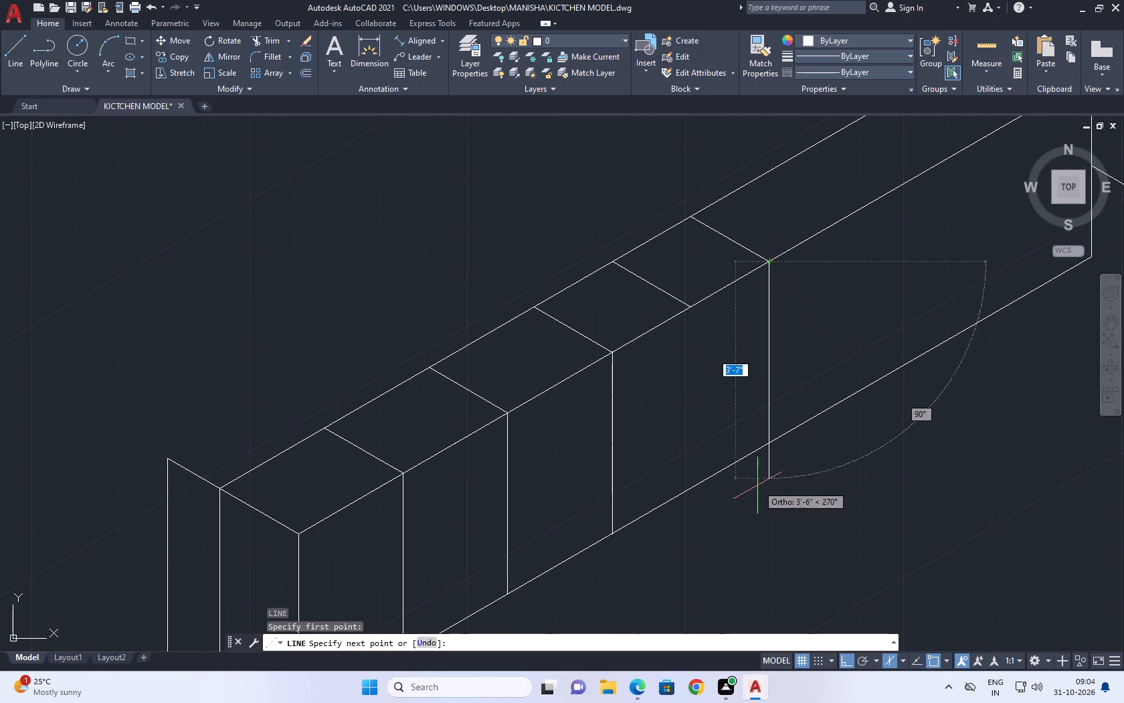
pyautogui.click(761, 503)
pyautogui.press('Escape')
pyautogui.press('t')
pyautogui.write('R')
pyautogui.press('space')
pyautogui.click(765, 465)
pyautogui.click(775, 463)
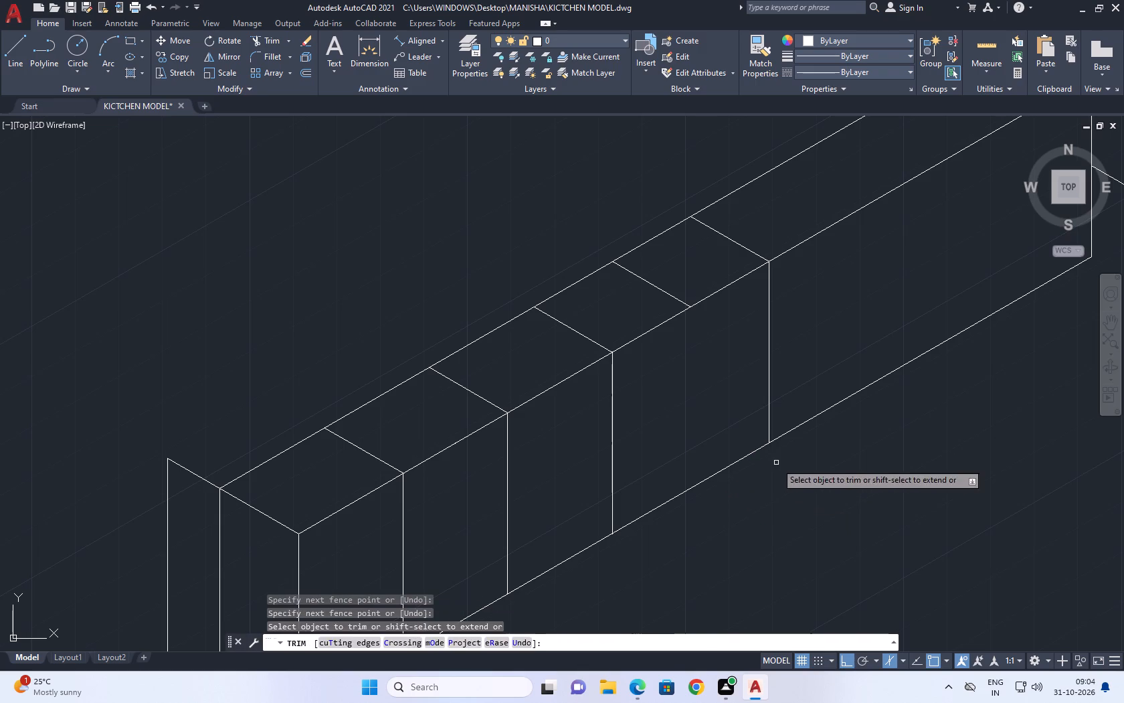
pyautogui.press('Escape')
# Draw a vertical line down from the front end of the 1'6" divider copy and trim it at the cabinet's lower front edge.
pyautogui.moveTo(749, 402); pyautogui.dragTo(757, 424, button='middle')
pyautogui.press('l')
pyautogui.press('space')
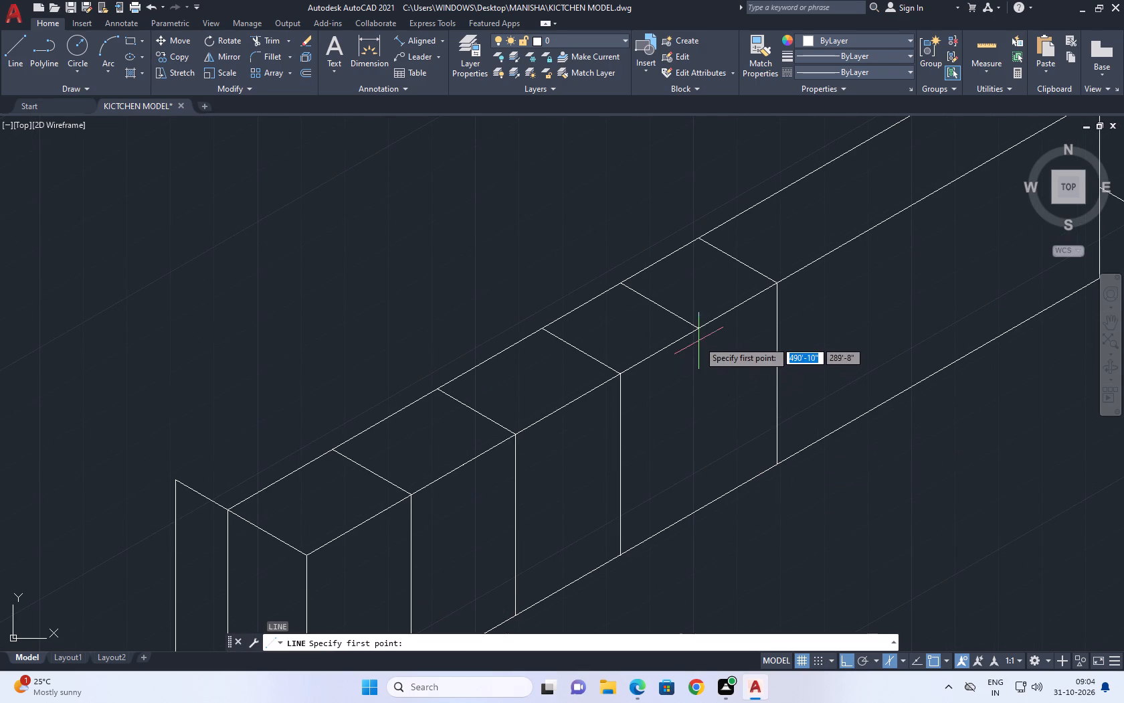
pyautogui.moveTo(696, 331); pyautogui.dragTo(695, 339)
pyautogui.click(709, 566)
pyautogui.press('Escape')
pyautogui.press('t')
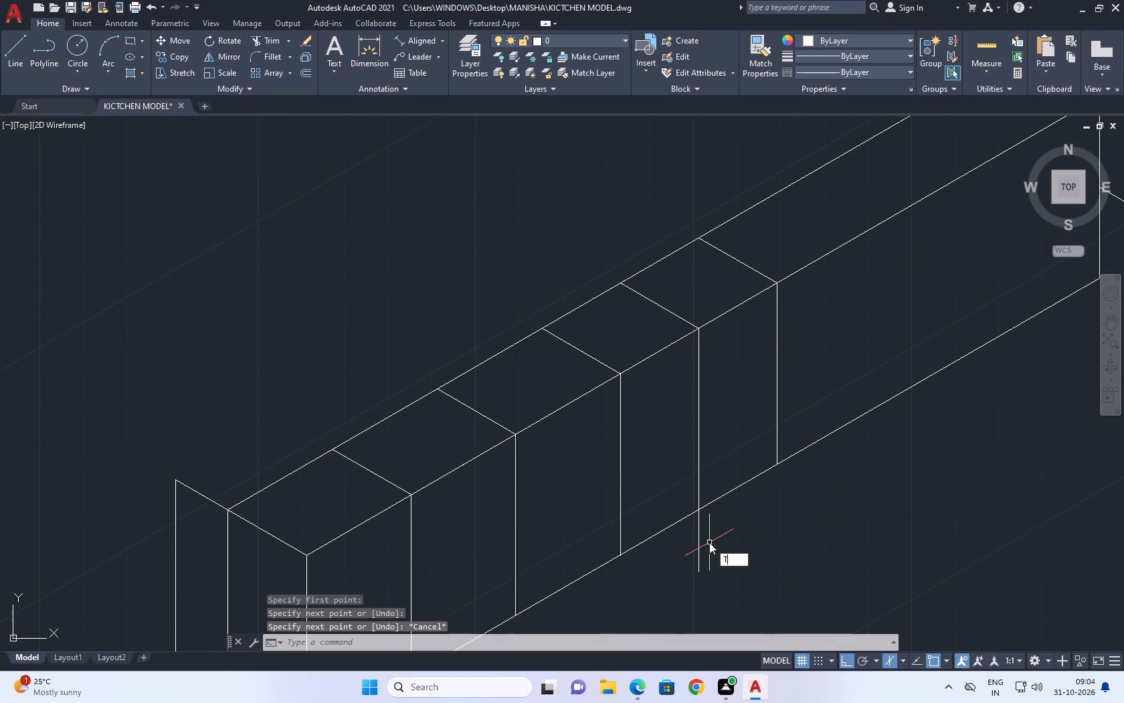
pyautogui.press('r')
pyautogui.press('space')
pyautogui.click(725, 524)
pyautogui.click(673, 546)
pyautogui.press('Escape')
# Trim away the upper front edge on both sides of the 1'6" divider, between the third divider and the 3' copy.
pyautogui.moveTo(730, 434); pyautogui.dragTo(730, 455, button='middle')
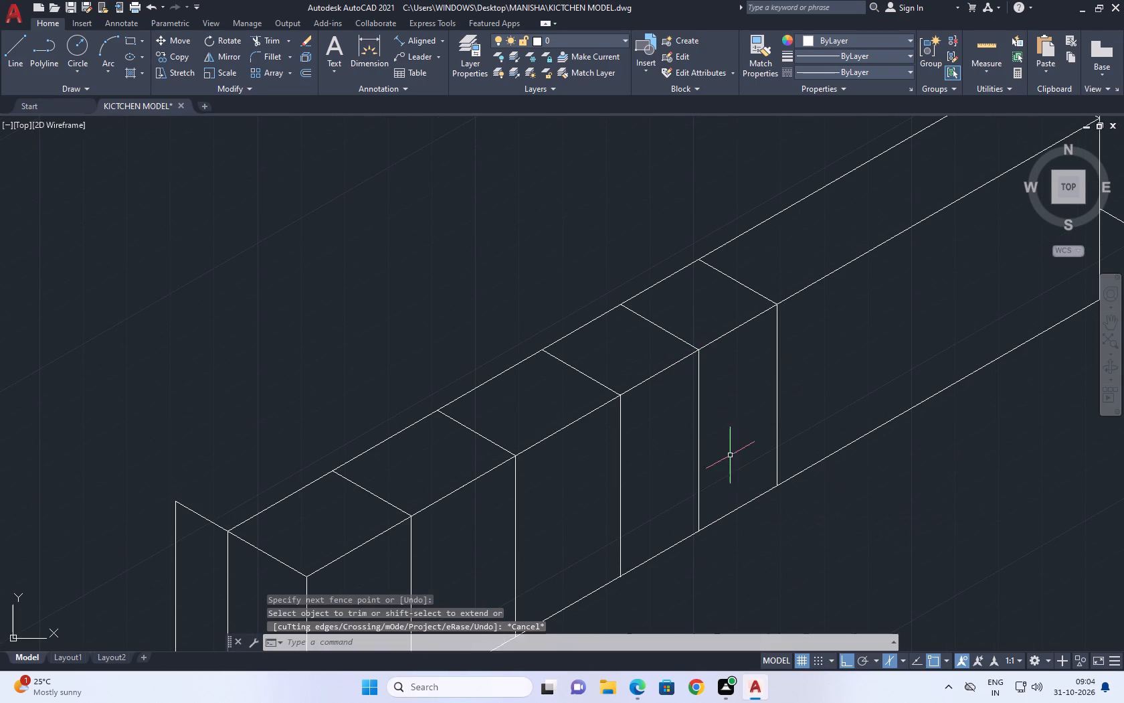
pyautogui.press('space')
pyautogui.click(732, 455)
pyautogui.click(744, 416)
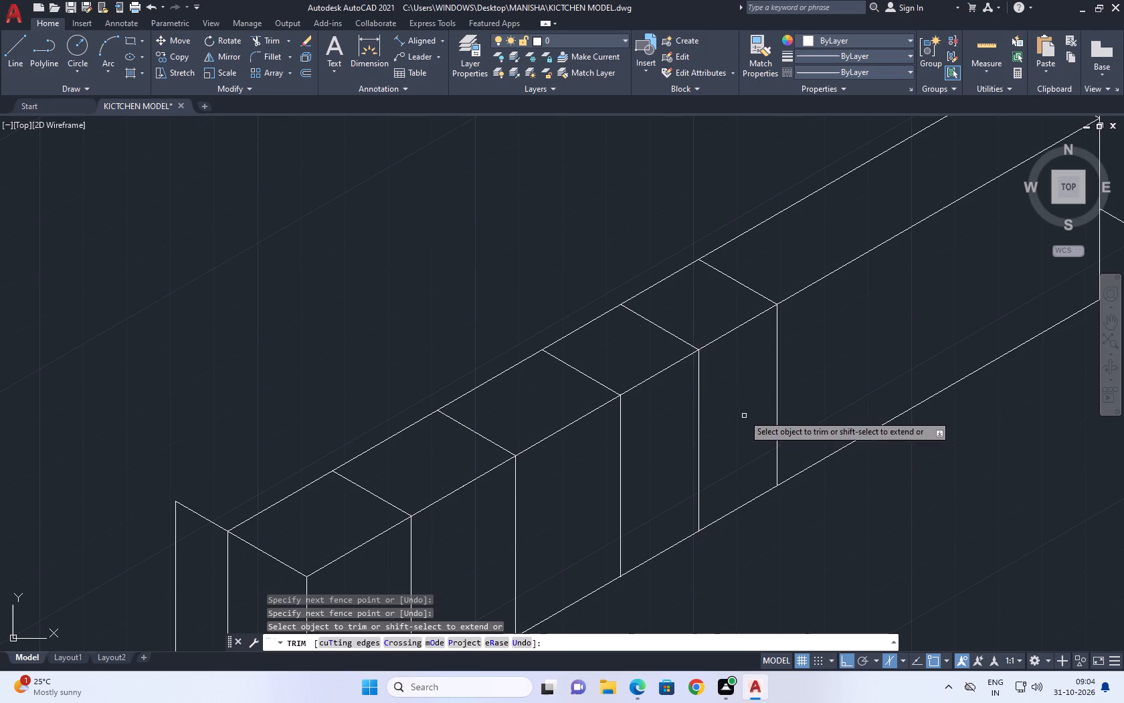
pyautogui.click(668, 362)
pyautogui.click(670, 398)
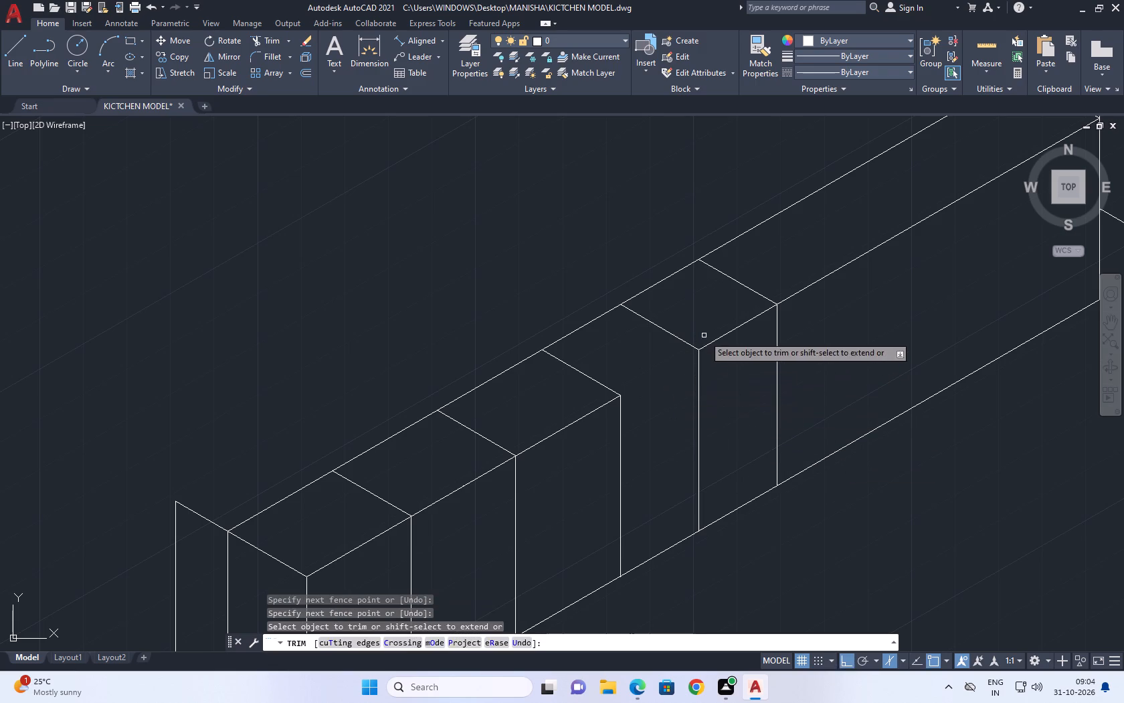
pyautogui.click(704, 335)
pyautogui.click(719, 349)
pyautogui.press('Escape')
# Copy the front vertical line of the divider nearest the wall corner 1' along the cabinet front toward the corner.
pyautogui.scroll(-1, 722, 354)
pyautogui.moveTo(779, 367); pyautogui.dragTo(747, 402, button='middle')
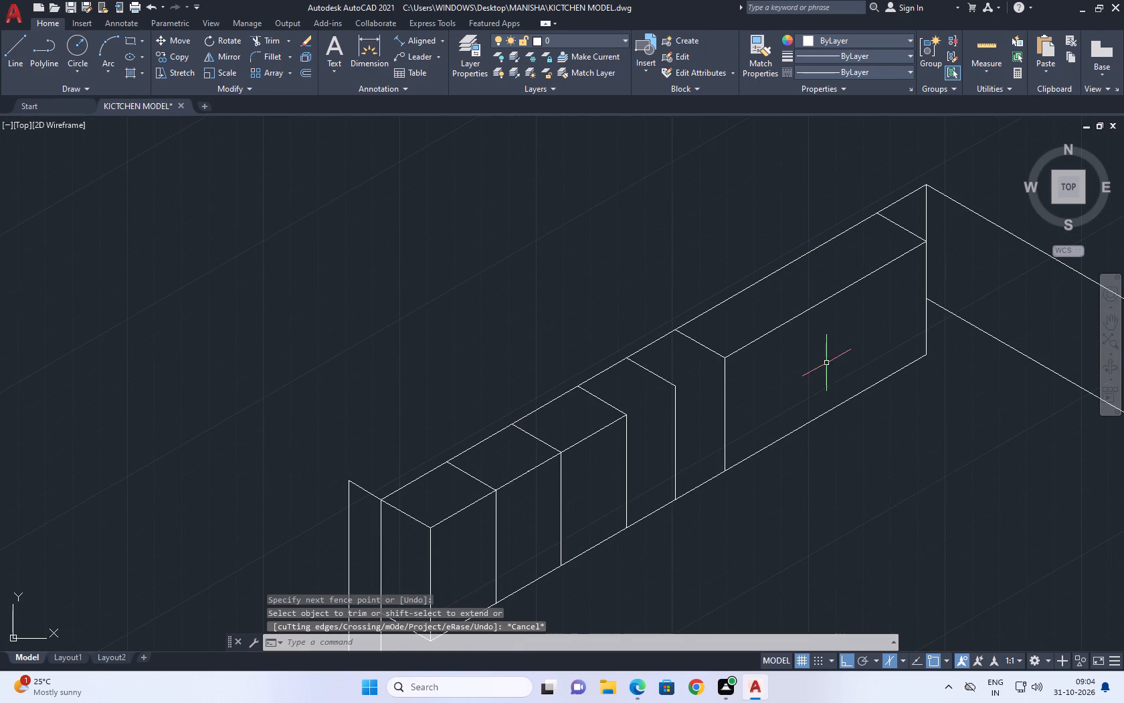
pyautogui.moveTo(826, 363); pyautogui.dragTo(772, 418, button='middle')
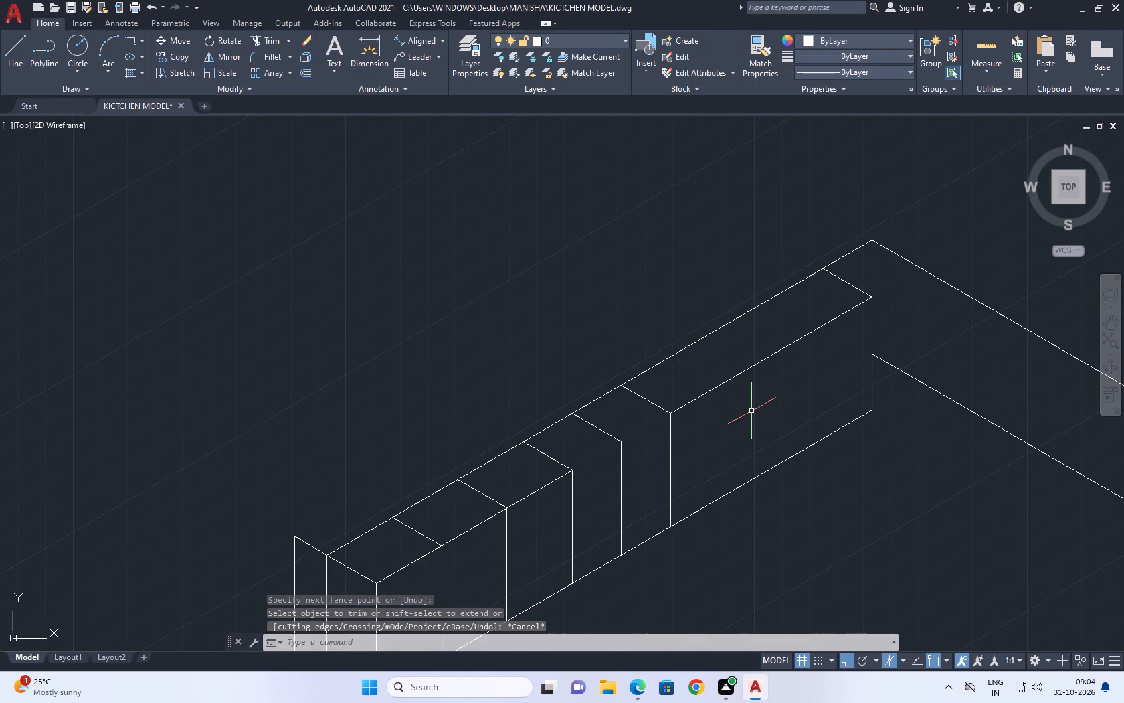
pyautogui.scroll(-2, 750, 412)
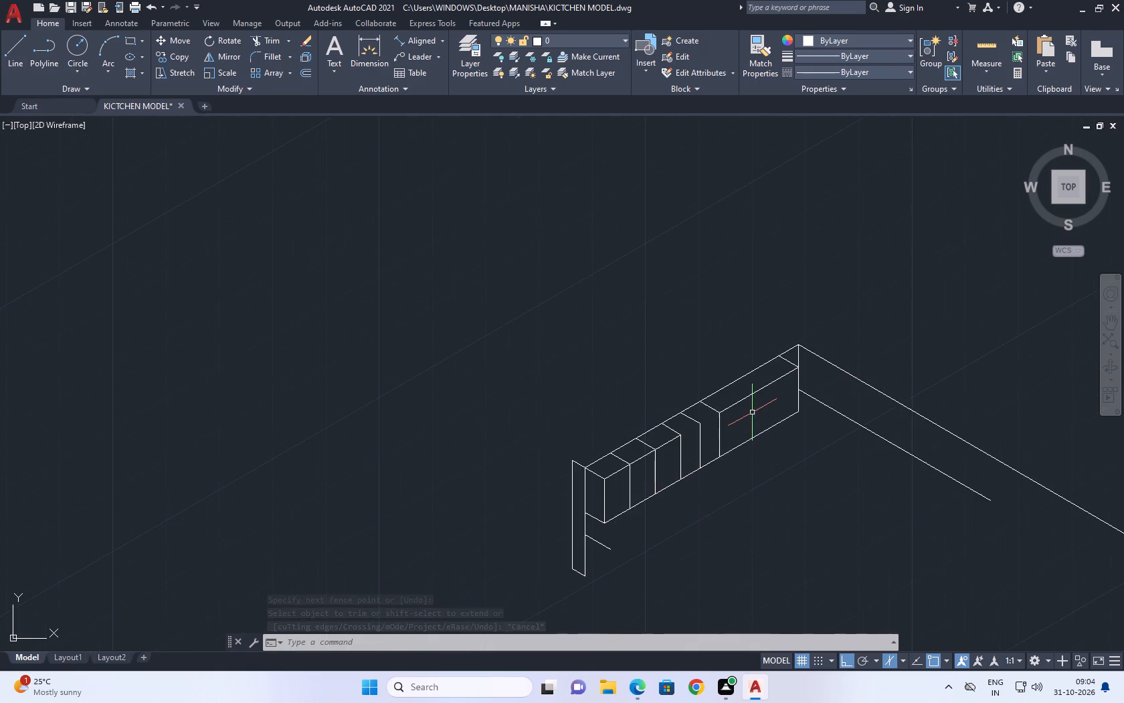
pyautogui.scroll(1, 785, 404)
pyautogui.scroll(3, 662, 432)
pyautogui.moveTo(721, 417); pyautogui.dragTo(701, 421)
pyautogui.click(654, 428)
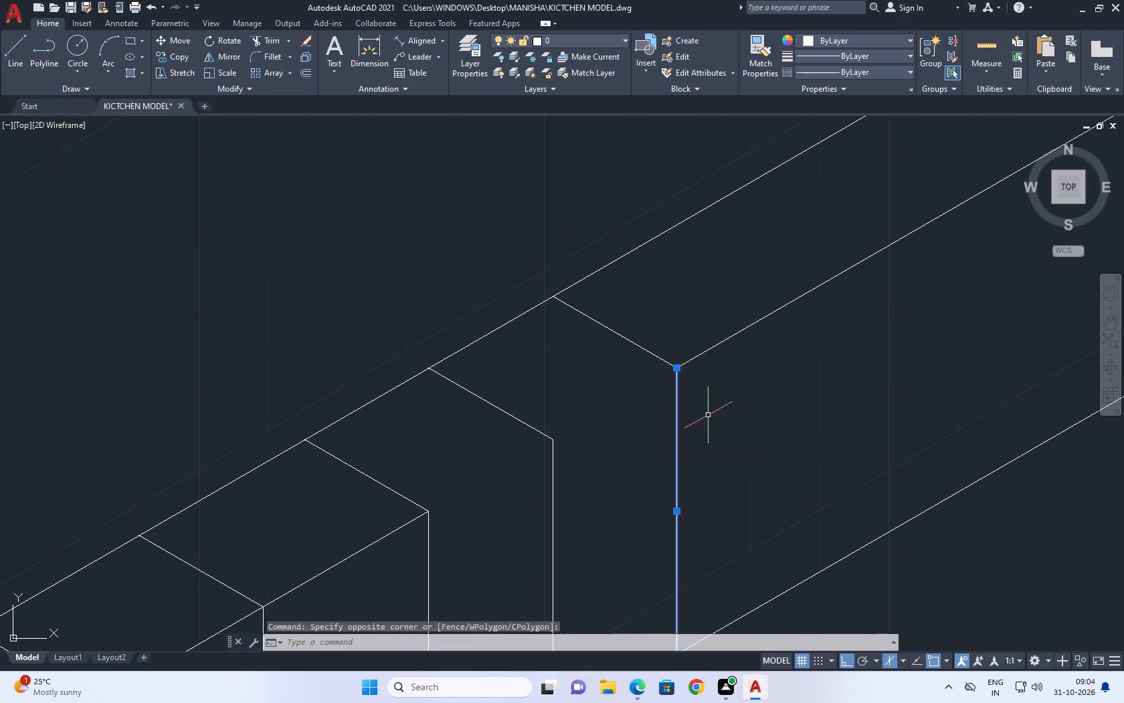
pyautogui.moveTo(723, 398); pyautogui.dragTo(519, 398, button='middle')
pyautogui.write('CO')
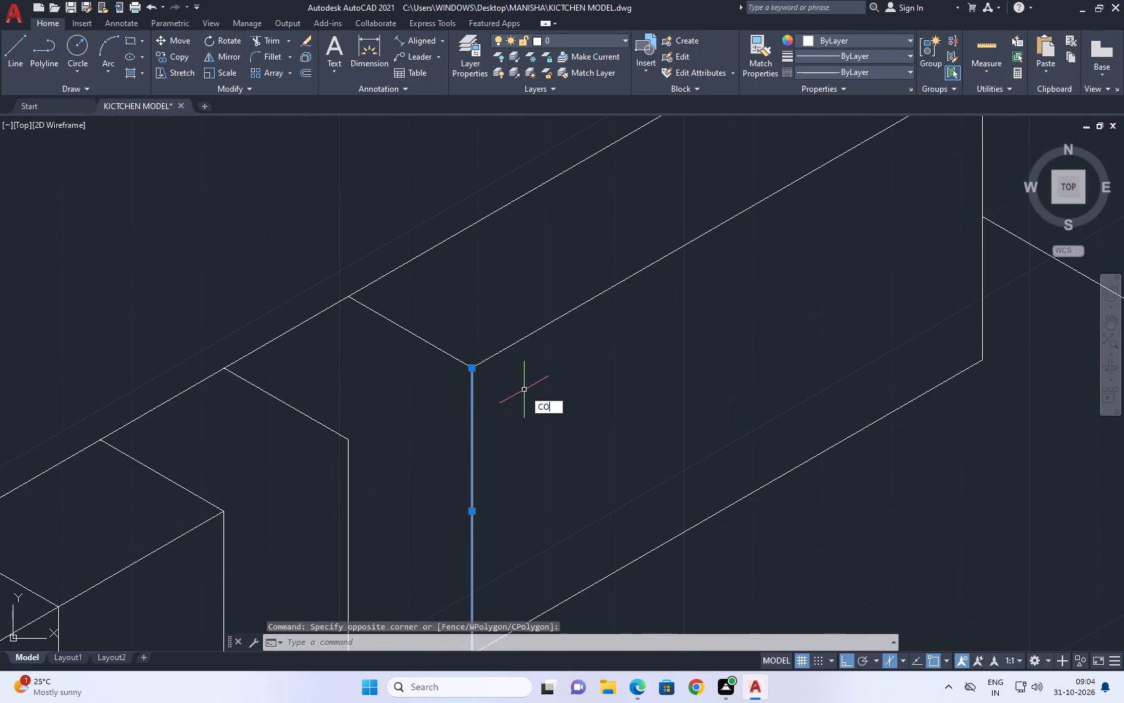
pyautogui.press('space')
pyautogui.click(512, 420)
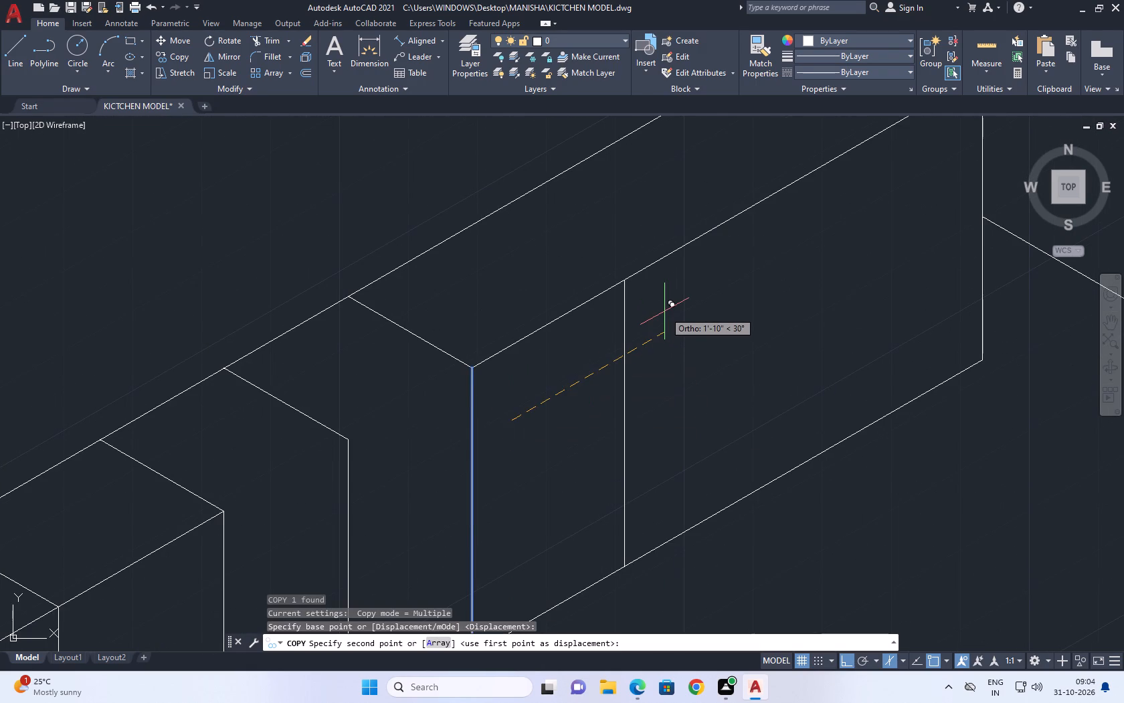
pyautogui.write("1'")
pyautogui.press('space')
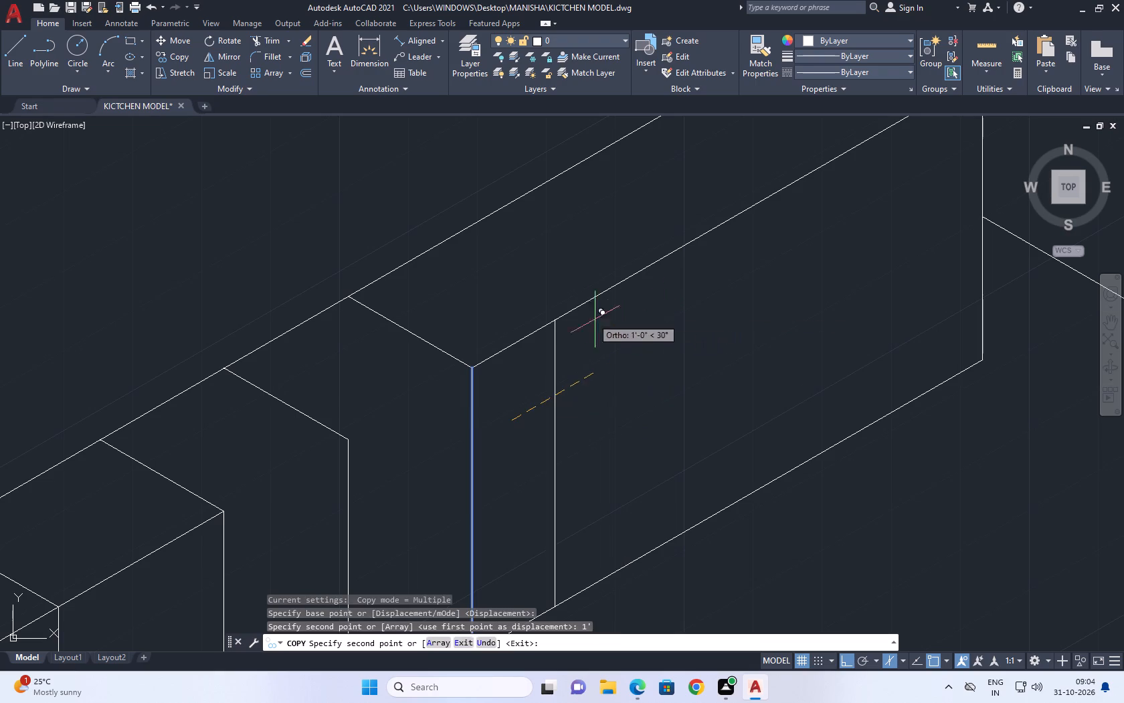
pyautogui.press('Escape')
# Draw a depth line from the top of the 1' vertical copy across the cabinet top, and trim it at the back edge.
pyautogui.press('l')
pyautogui.press('space')
pyautogui.click(552, 321)
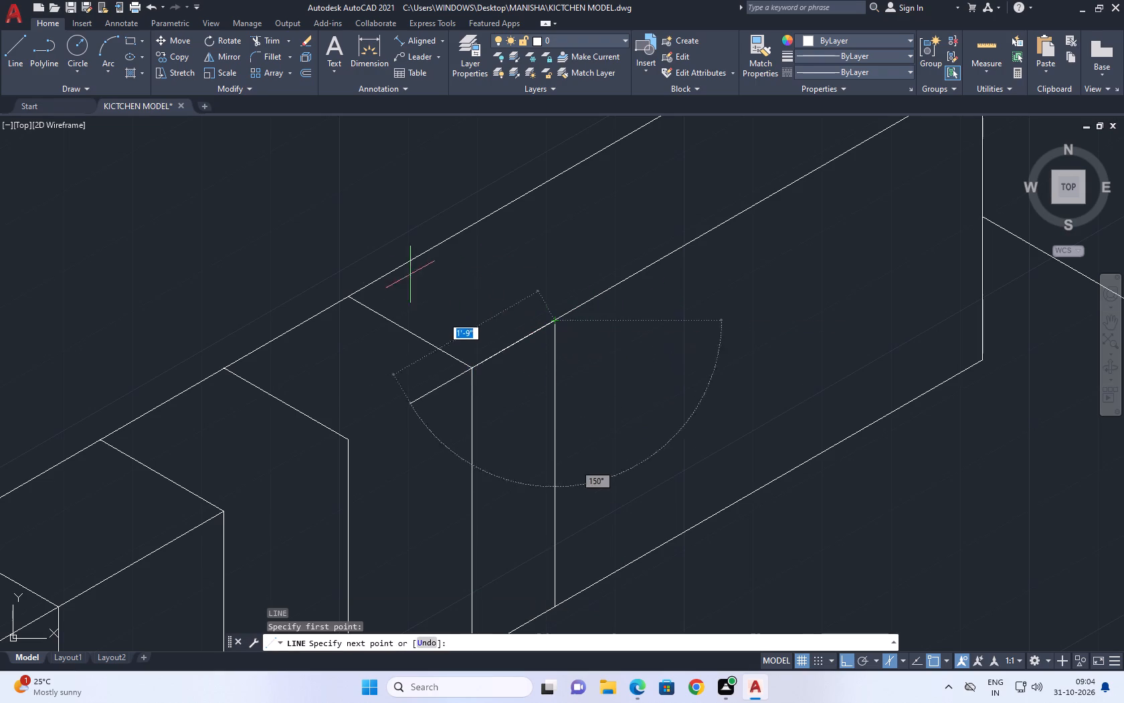
pyautogui.press('F5')
pyautogui.click(349, 254)
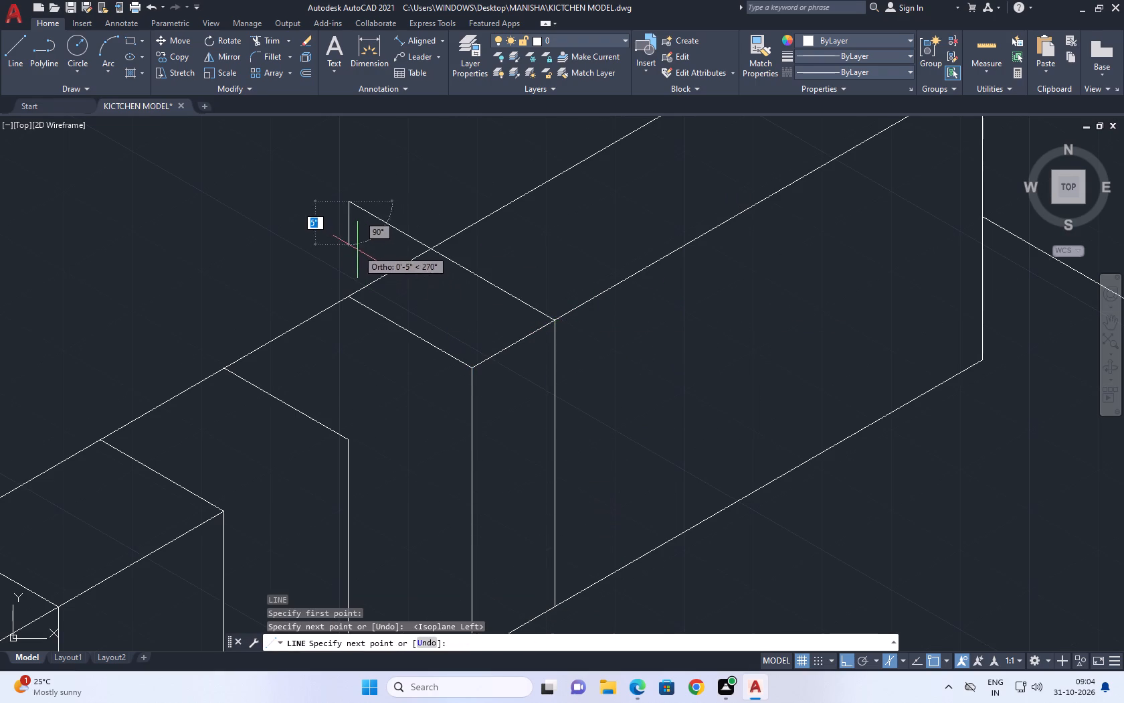
pyautogui.press('Escape')
pyautogui.write('TR')
pyautogui.press('space')
pyautogui.click(430, 209)
pyautogui.click(359, 238)
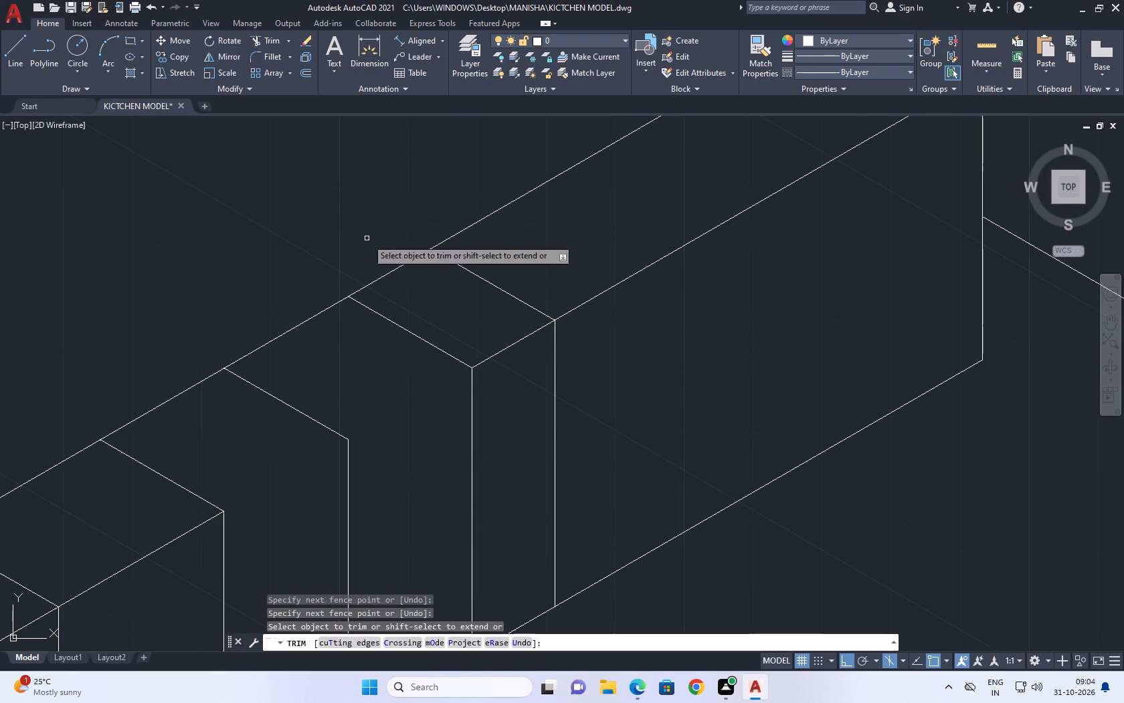
pyautogui.press('Escape')
# Copy the vertical line at the 1' divider 3' along the cabinet front toward the wall corner.
pyautogui.moveTo(597, 292); pyautogui.dragTo(593, 318, button='middle')
pyautogui.moveTo(573, 385); pyautogui.dragTo(566, 389)
pyautogui.click(545, 404)
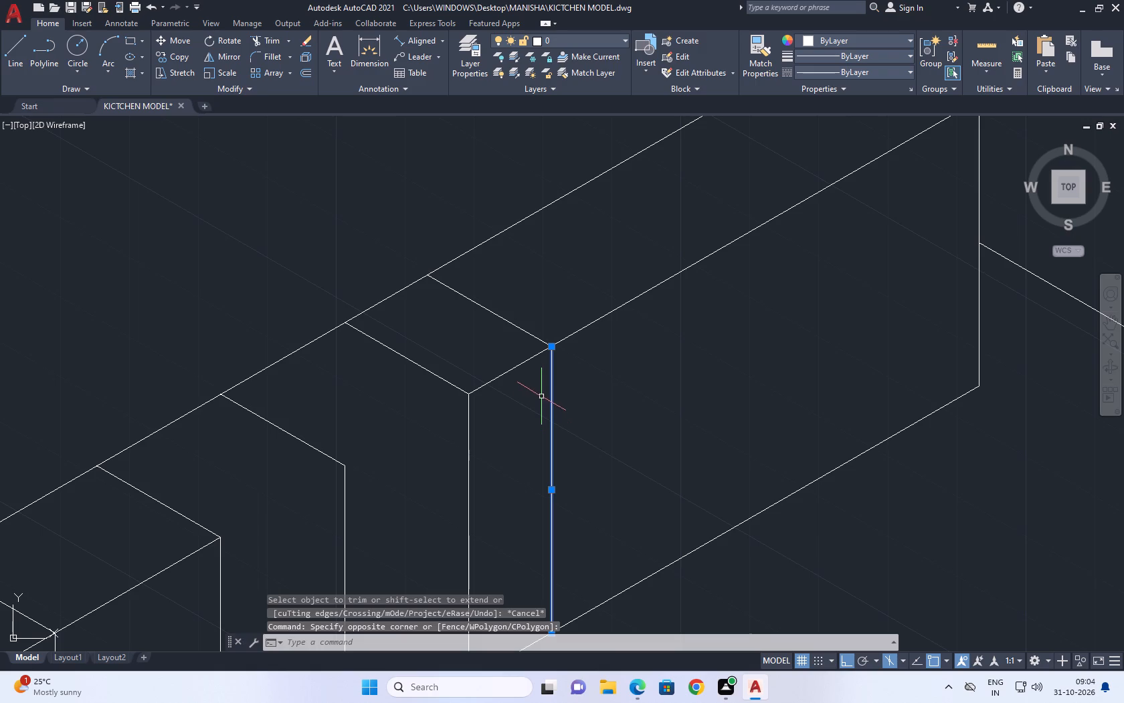
pyautogui.press('c')
pyautogui.press('o')
pyautogui.press('space')
pyautogui.moveTo(550, 408); pyautogui.dragTo(556, 407)
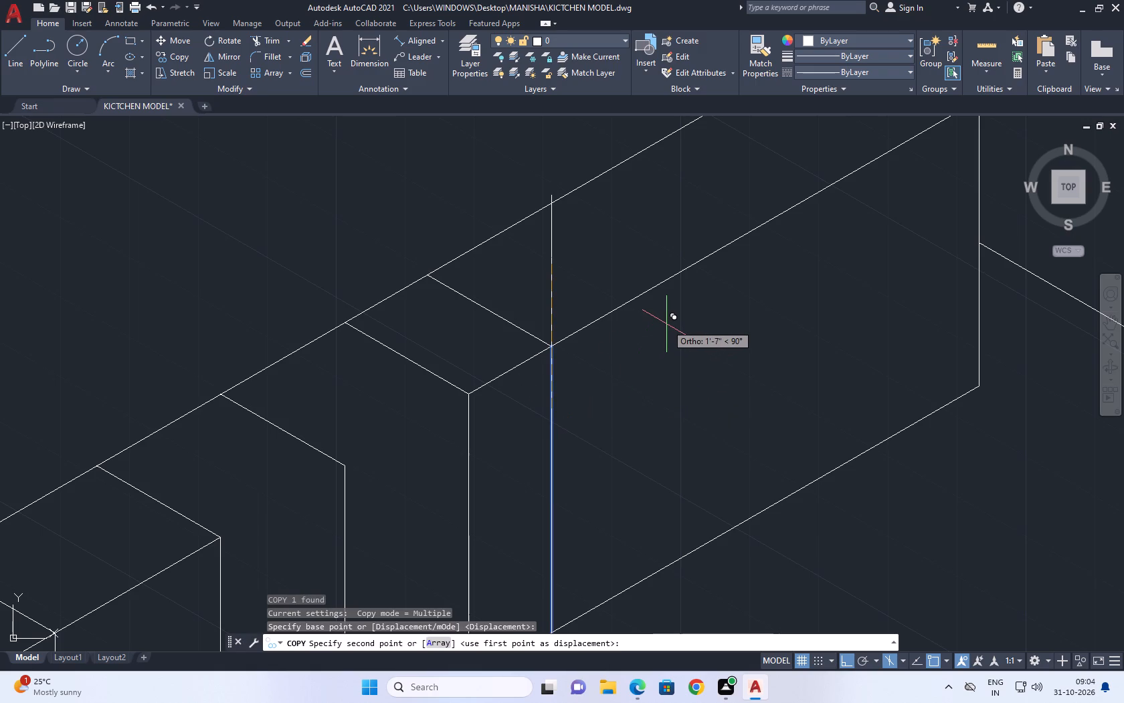
pyautogui.press('F5')
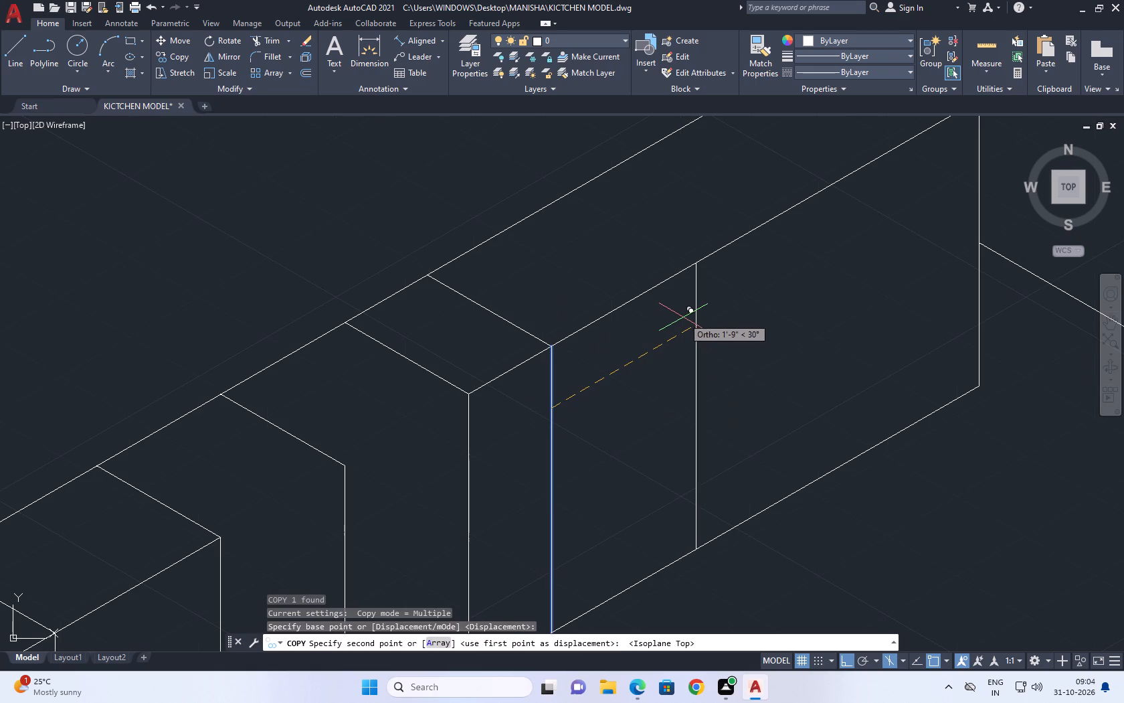
pyautogui.write("3'")
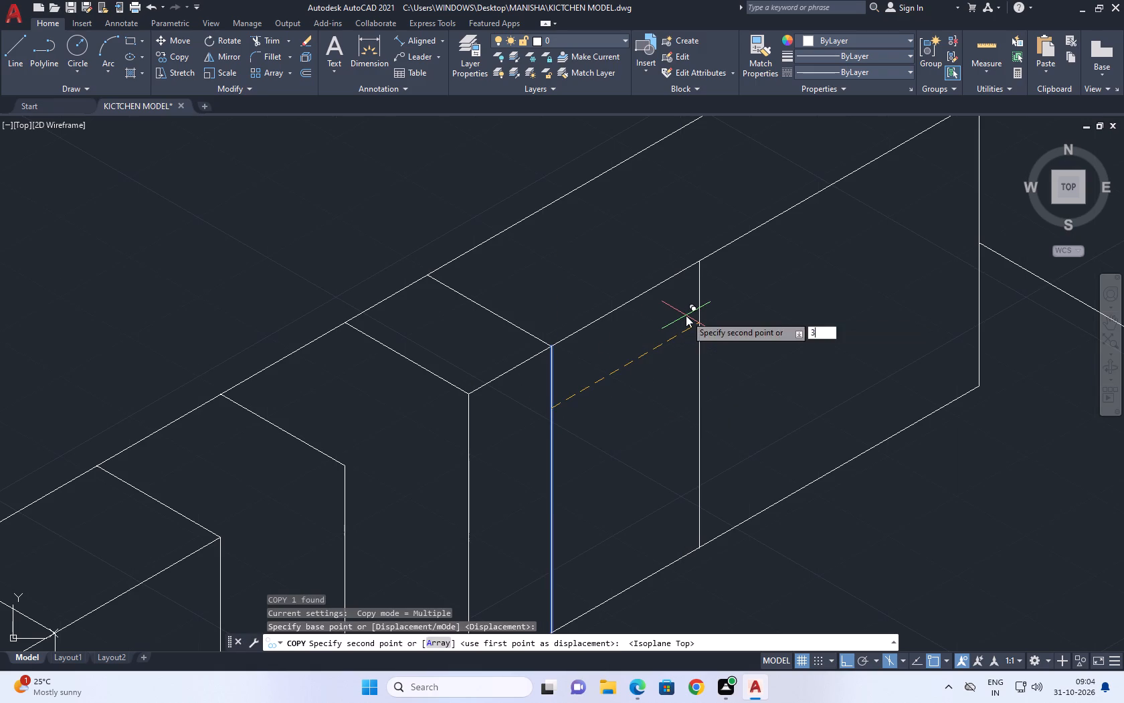
pyautogui.press('space')
pyautogui.press('Escape')
# Draw a depth line from the top of the 3' vertical copy across the cabinet top, and trim it at the back edge.
pyautogui.scroll(-1, 710, 327)
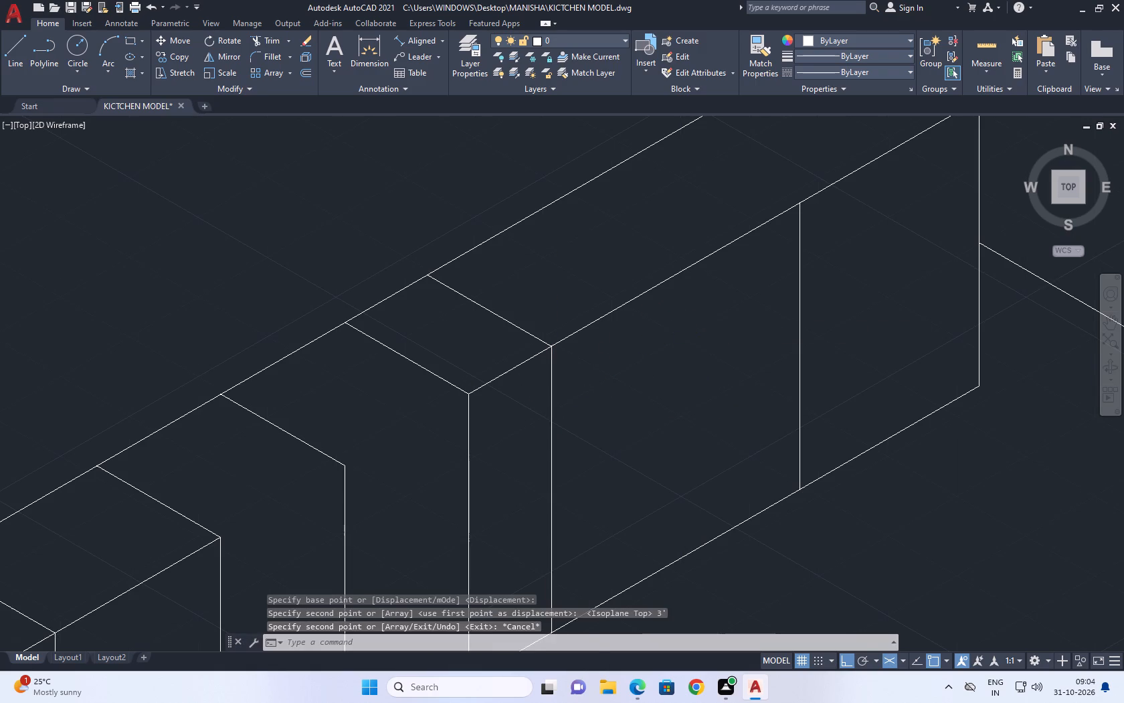
pyautogui.scroll(-1, 710, 327)
pyautogui.moveTo(720, 347); pyautogui.dragTo(739, 386, button='middle')
pyautogui.write('L')
pyautogui.press('space')
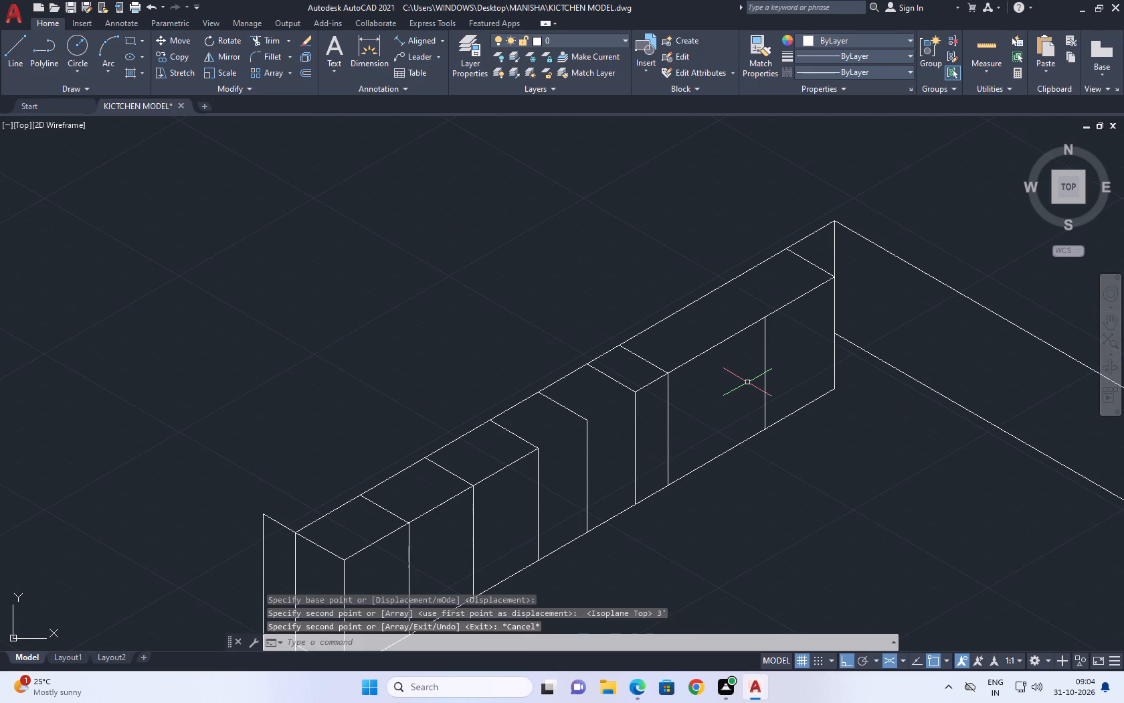
pyautogui.click(765, 317)
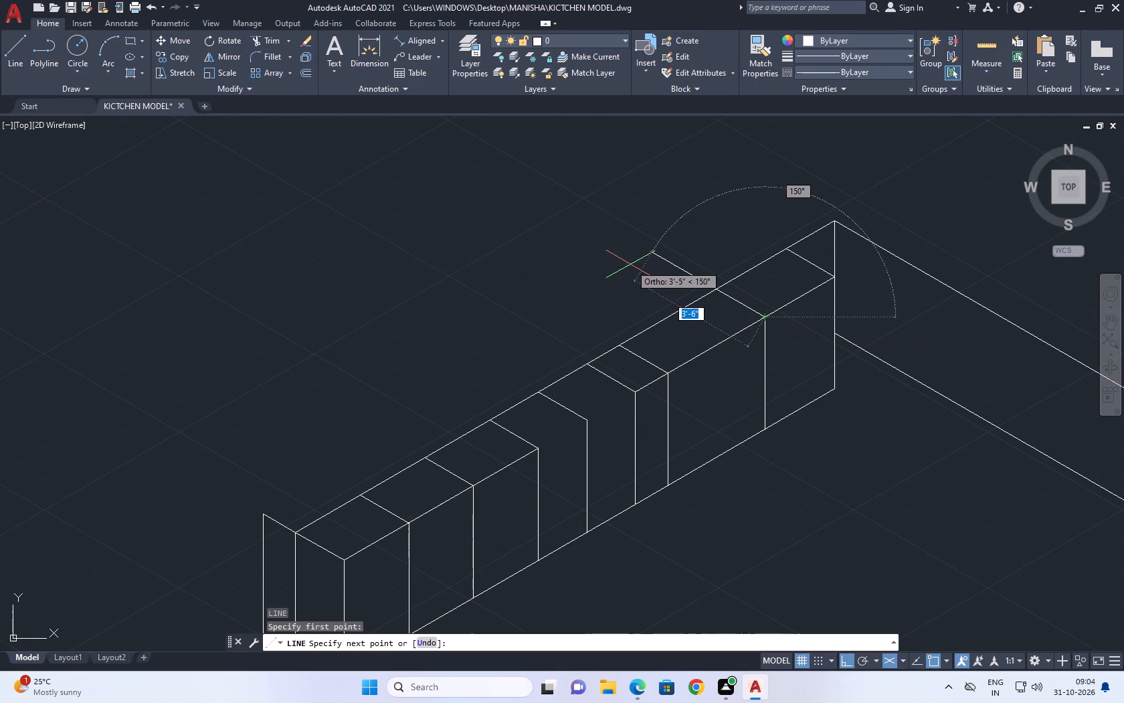
pyautogui.click(626, 264)
pyautogui.press('Escape')
pyautogui.write('TR')
pyautogui.press('space')
pyautogui.click(710, 265)
pyautogui.click(654, 302)
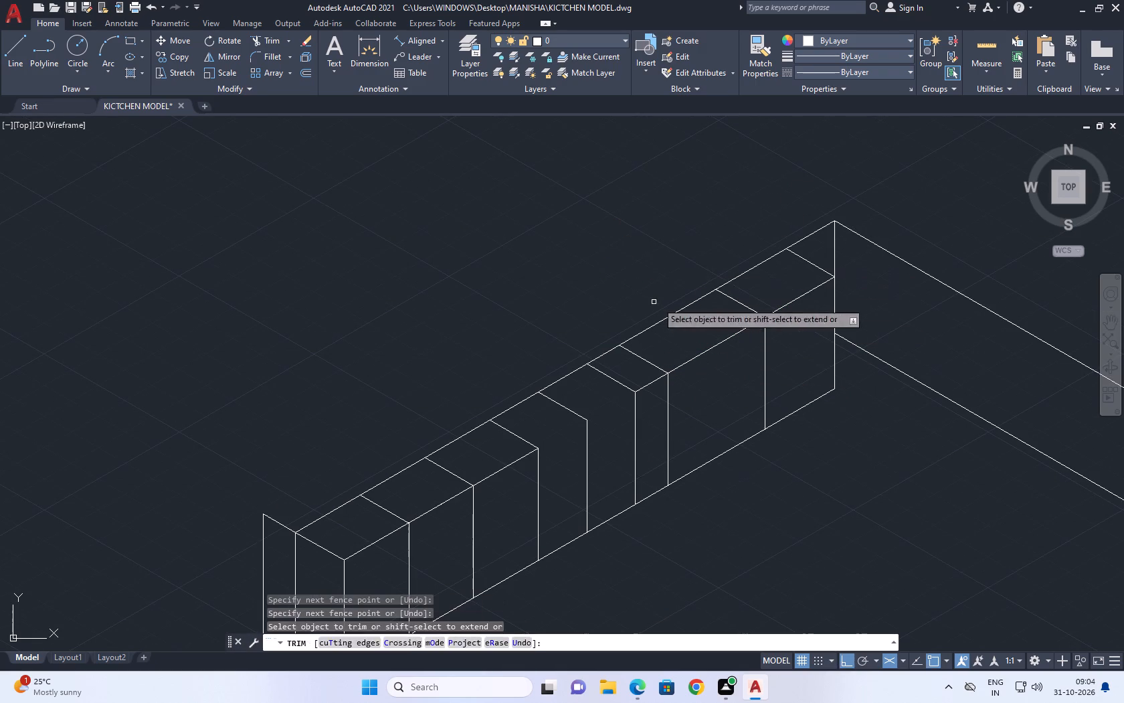
pyautogui.press('Escape')
pyautogui.moveTo(676, 404); pyautogui.dragTo(651, 311, button='middle')
pyautogui.moveTo(708, 303); pyautogui.dragTo(591, 359, button='middle')
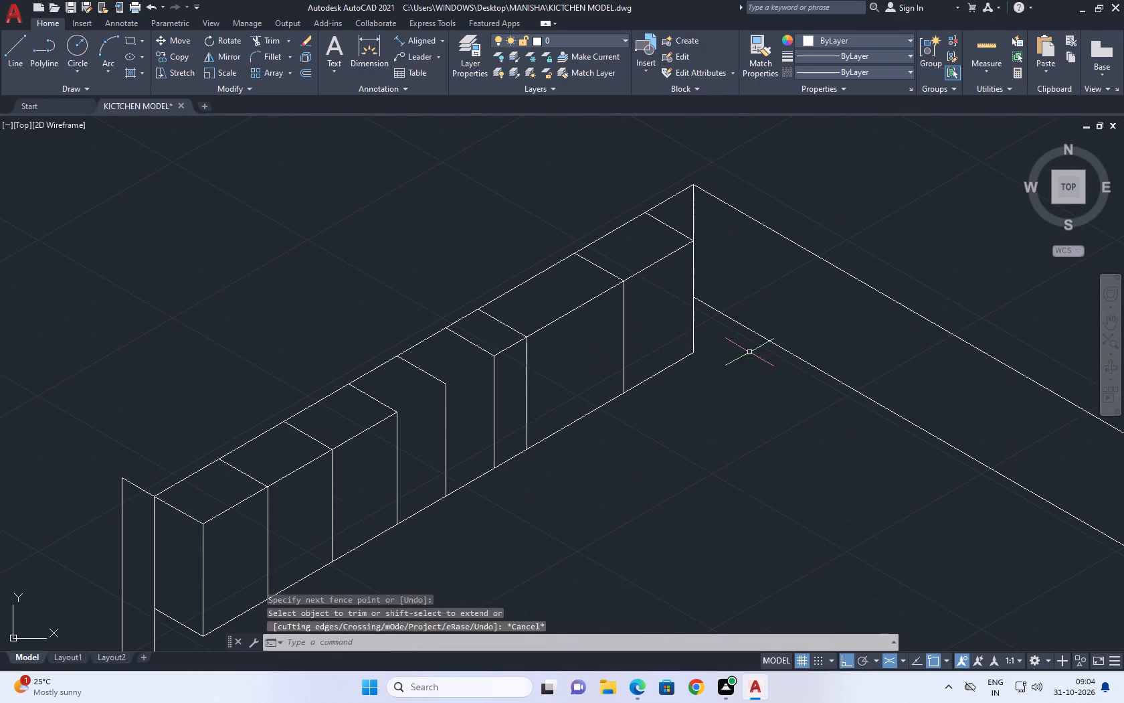
# Extend the upper cabinet's top front edge past the corner vertical to the adjacent wall's top line.
pyautogui.moveTo(813, 311); pyautogui.dragTo(813, 311, button='middle')
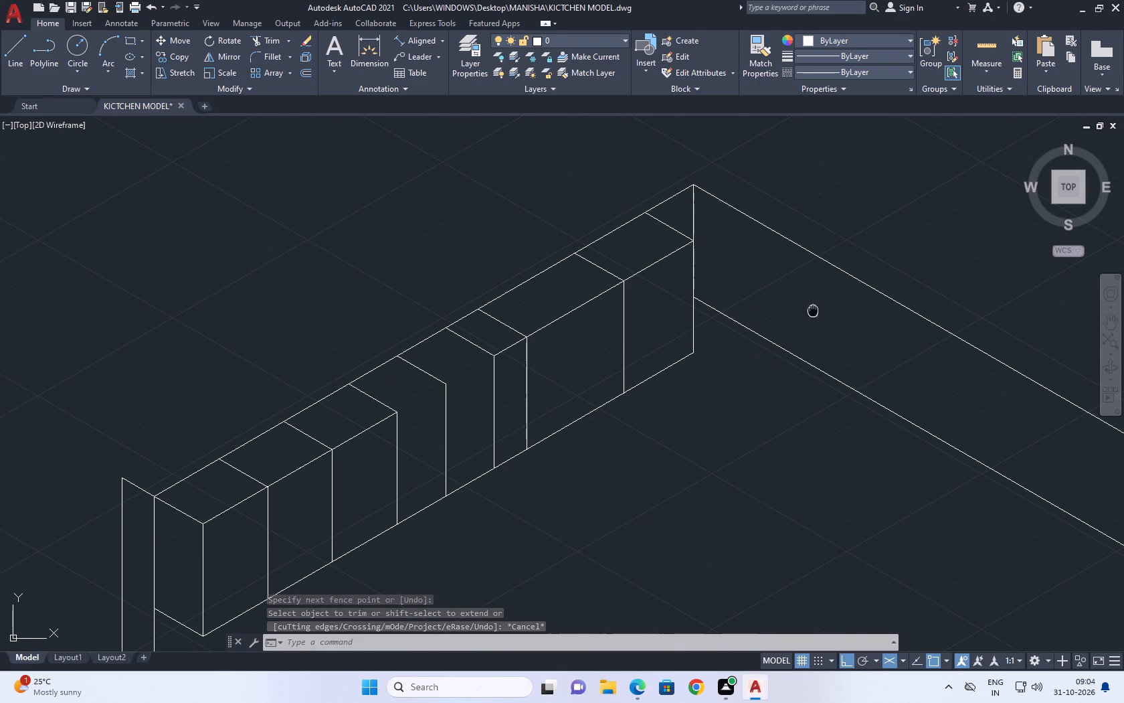
pyautogui.moveTo(813, 311); pyautogui.dragTo(795, 339, button='middle')
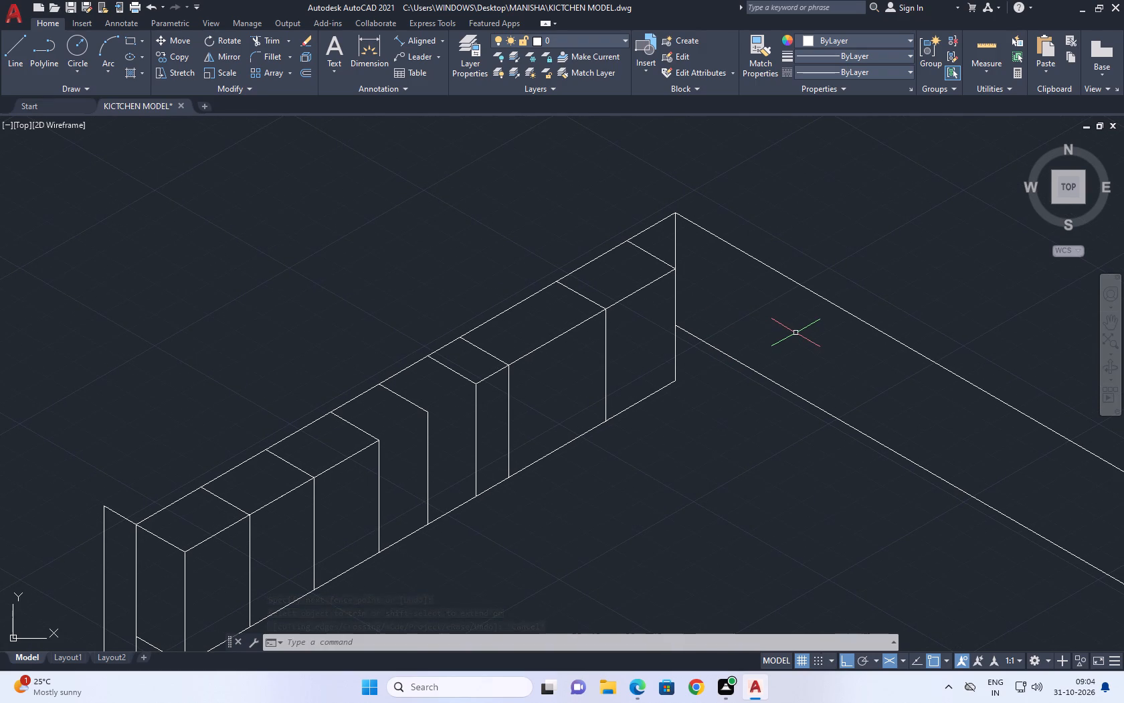
pyautogui.moveTo(772, 272); pyautogui.dragTo(747, 293, button='middle')
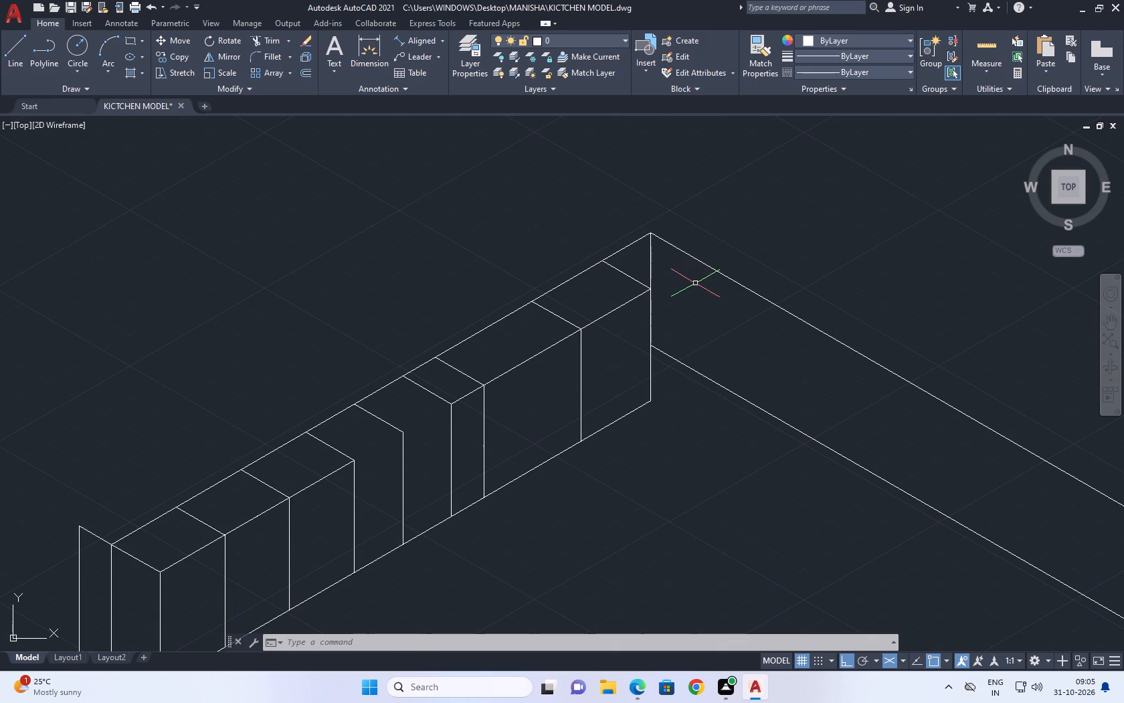
pyautogui.moveTo(700, 307); pyautogui.dragTo(648, 317, button='middle')
pyautogui.write('EX')
pyautogui.press('space')
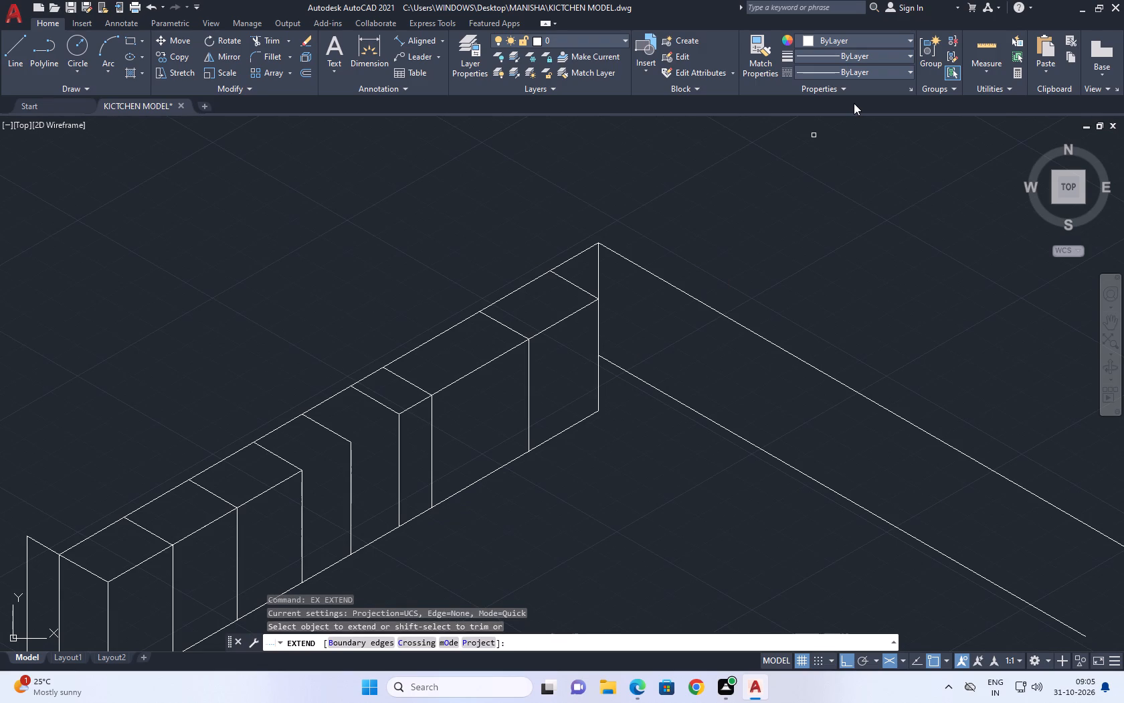
pyautogui.click(555, 312)
pyautogui.click(565, 327)
pyautogui.rightClick(676, 250)
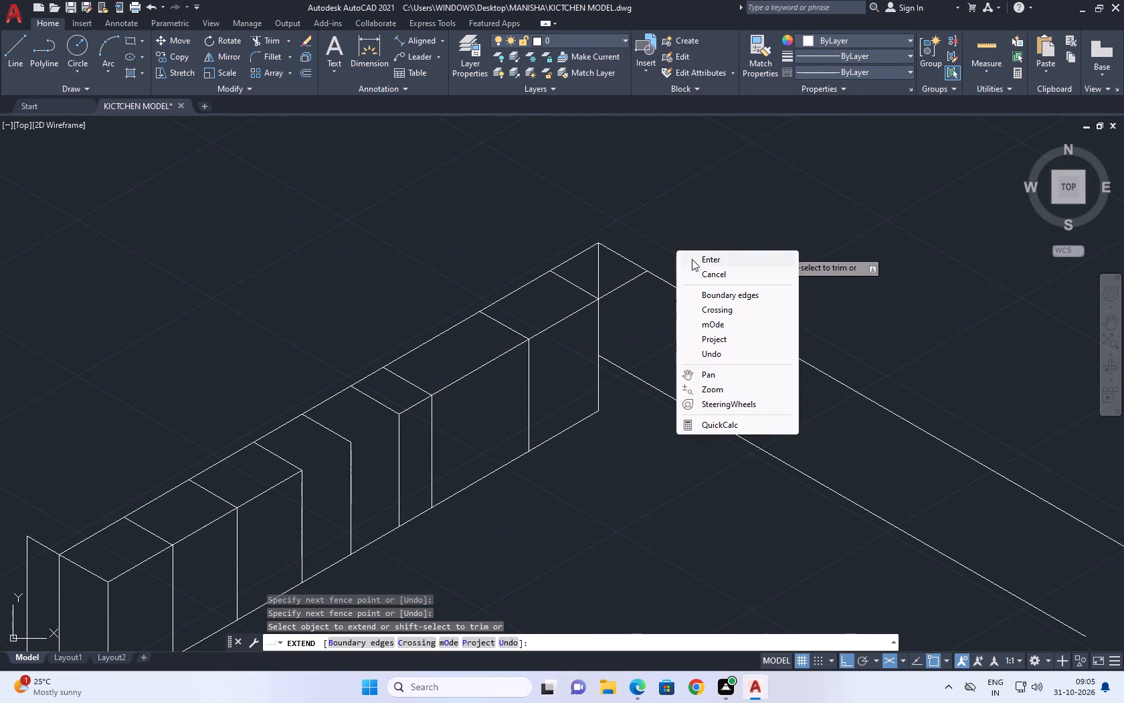
pyautogui.click(707, 275)
# Erase the vertical line running down from the wall corner.
pyautogui.moveTo(641, 274); pyautogui.dragTo(632, 237, button='middle')
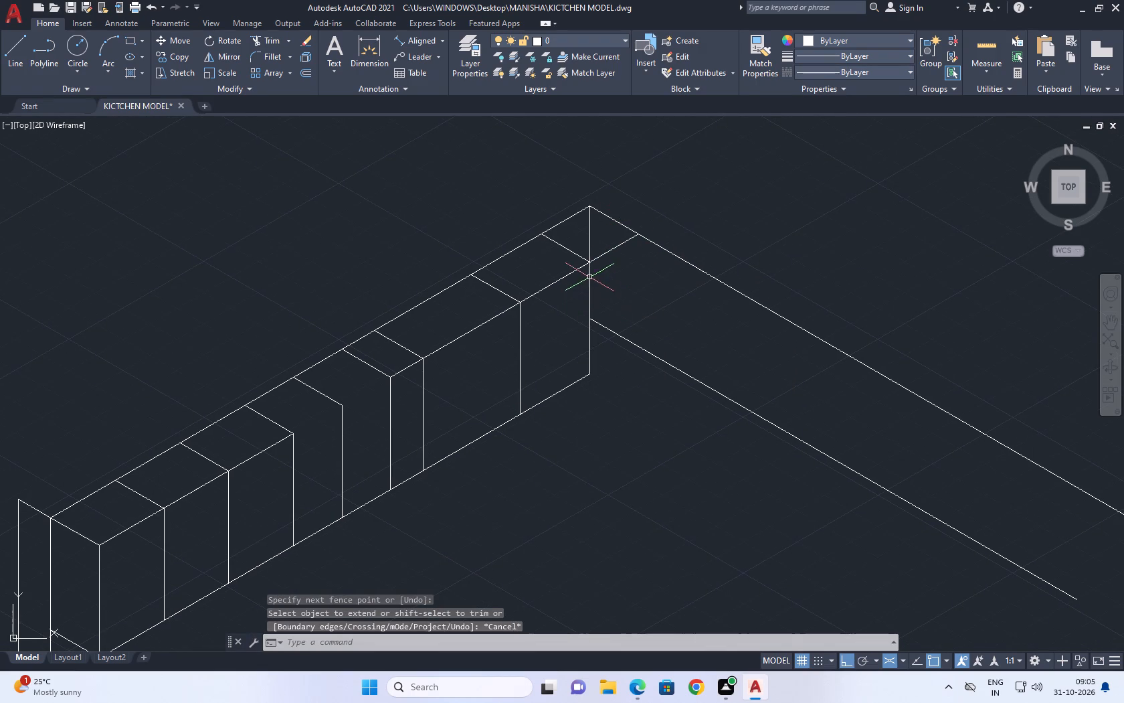
pyautogui.click(589, 277)
pyautogui.moveTo(660, 237); pyautogui.dragTo(636, 233, button='middle')
pyautogui.moveTo(640, 220); pyautogui.dragTo(641, 226, button='right')
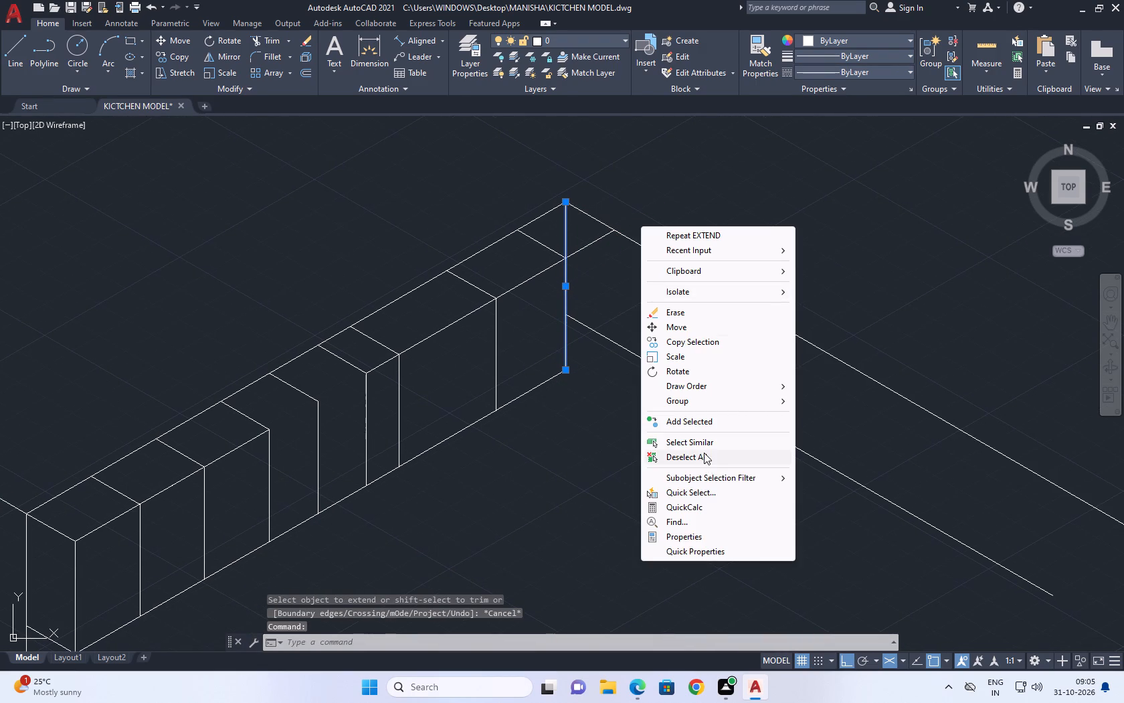
pyautogui.click(704, 453)
pyautogui.moveTo(589, 279); pyautogui.dragTo(581, 282)
pyautogui.click(562, 288)
pyautogui.moveTo(683, 208); pyautogui.dragTo(683, 195, button='right')
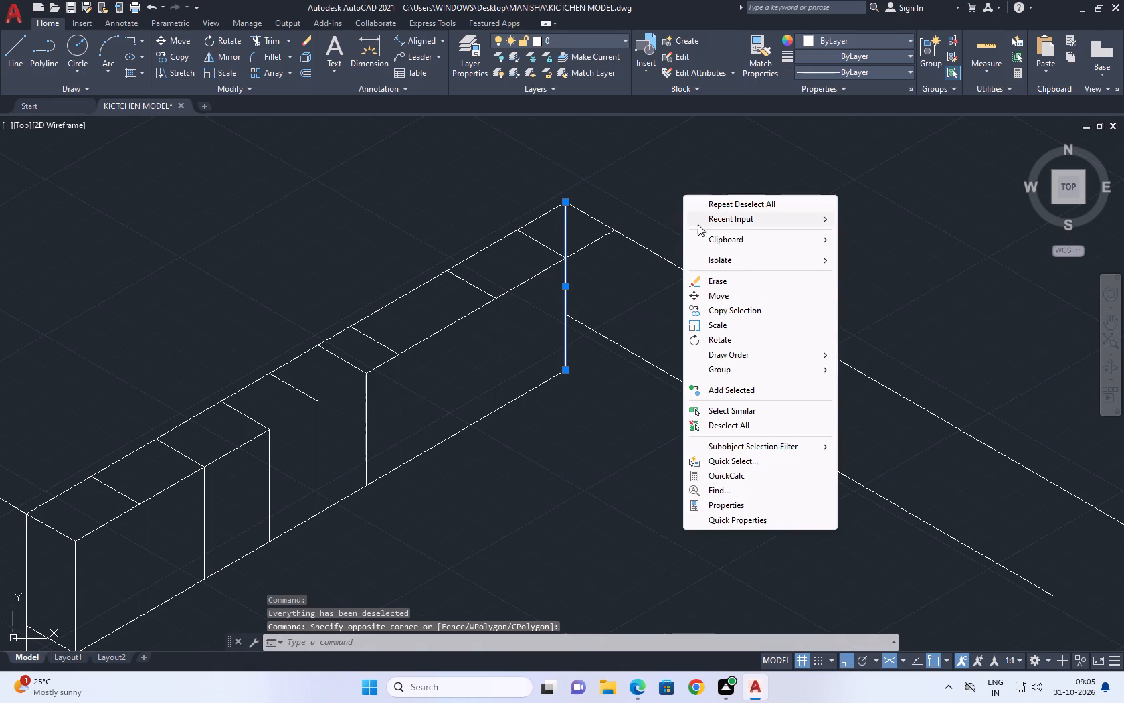
pyautogui.click(737, 284)
# Erase the depth line across the cabinet top nearest the wall corner.
pyautogui.scroll(1, 543, 237)
pyautogui.click(543, 240)
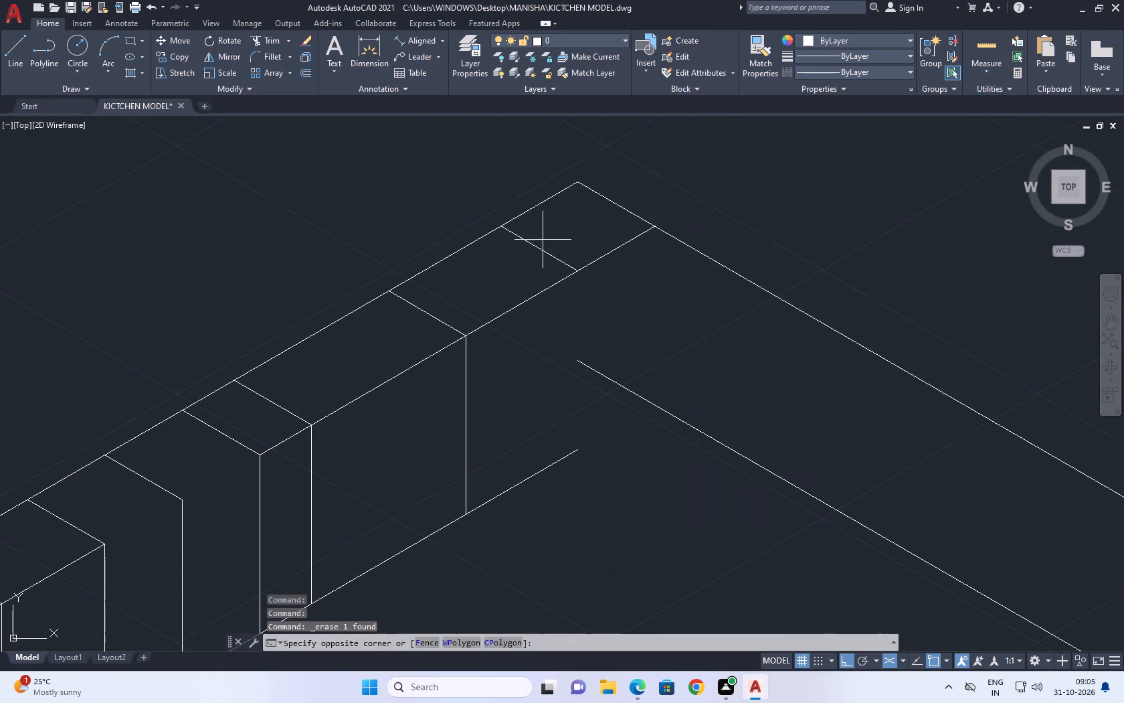
pyautogui.click(538, 250)
pyautogui.rightClick(643, 177)
pyautogui.click(702, 264)
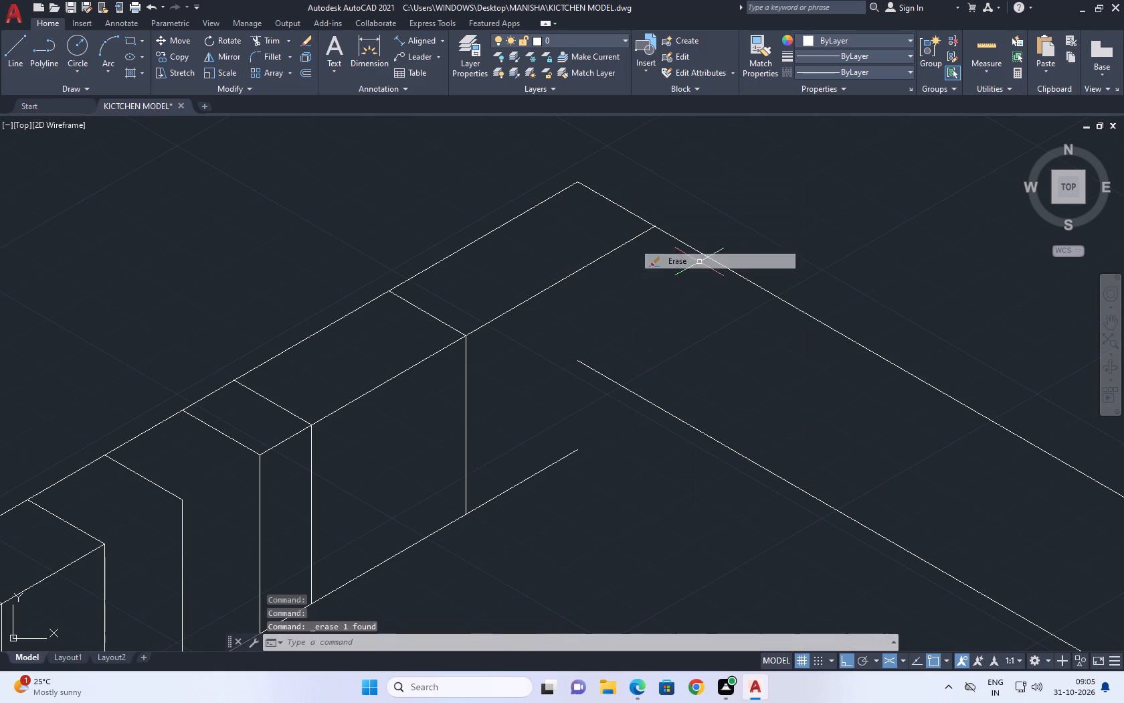
# Draw a vertical line straight down, in the right isoplane, from where the cabinet's top front edge meets the adjacent wall's top line.
pyautogui.click(11, 44)
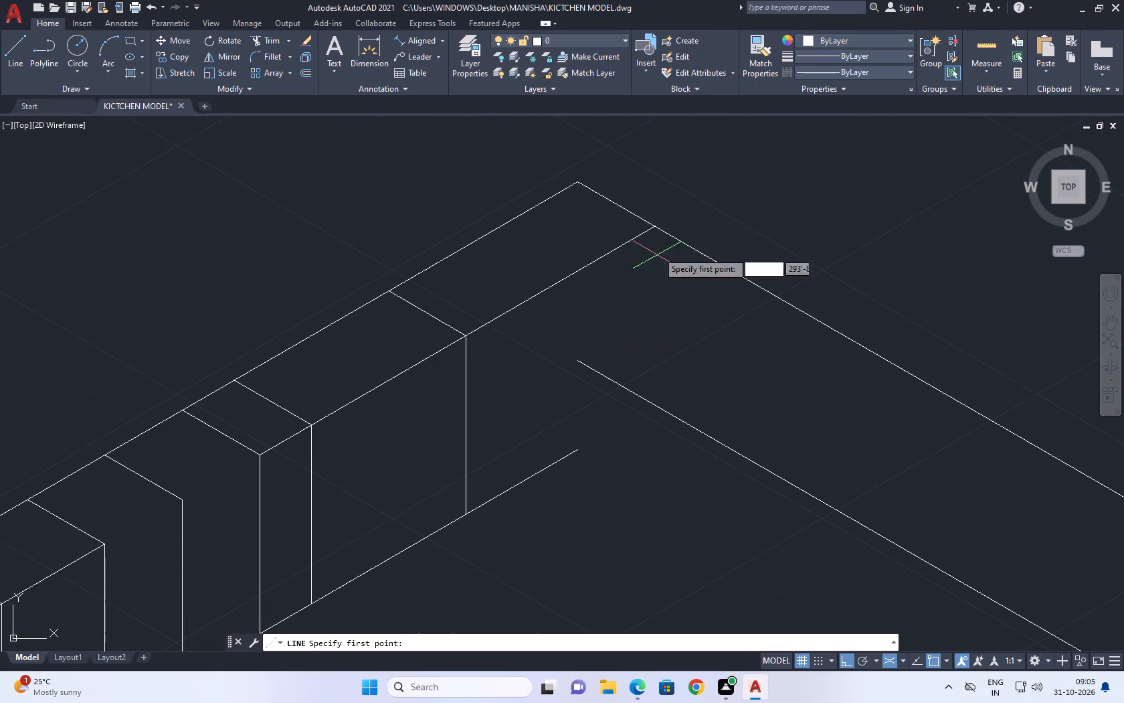
pyautogui.click(657, 225)
pyautogui.moveTo(646, 411); pyautogui.dragTo(667, 329, button='middle')
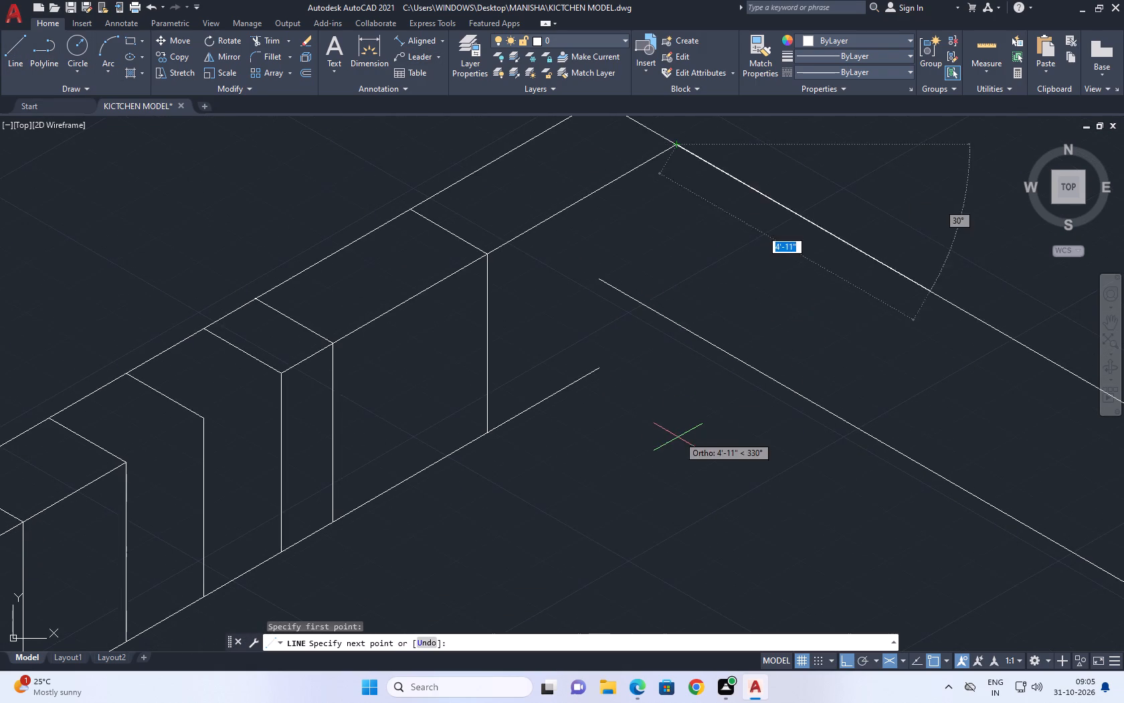
pyautogui.press('F5')
pyautogui.click(669, 443)
pyautogui.press('space')
# Stretch the corner end of the adjacent wall's lower sloping line to its crossing with the new vertical line.
pyautogui.moveTo(615, 325); pyautogui.dragTo(629, 378, button='middle')
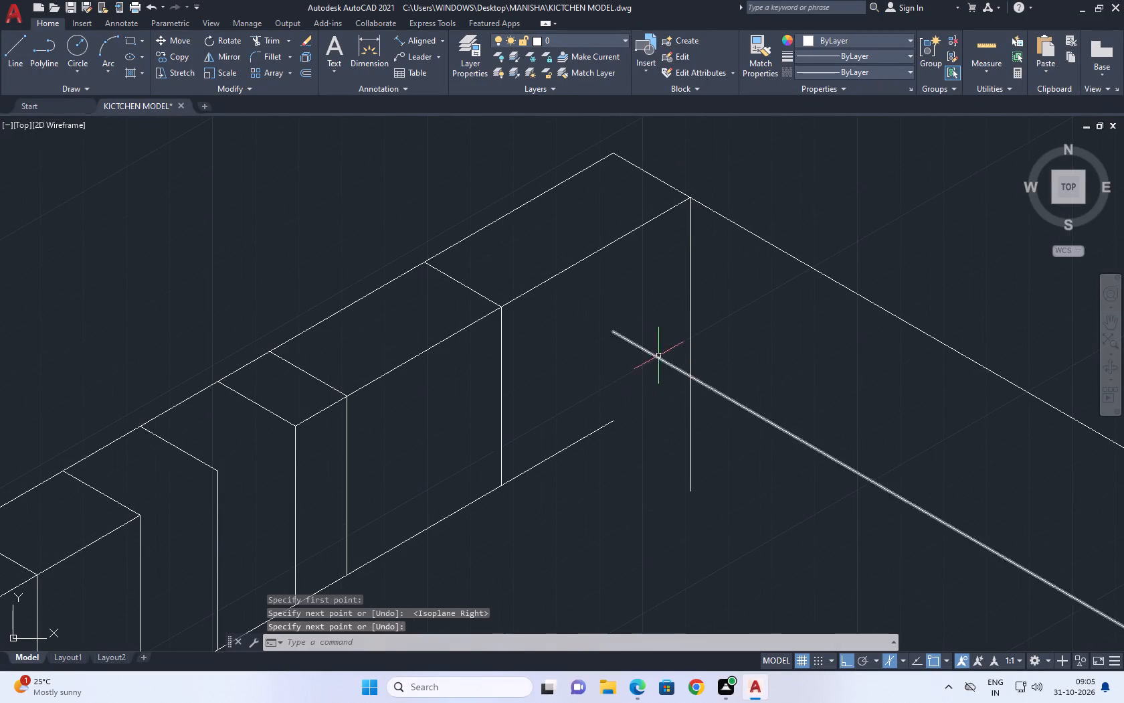
pyautogui.click(660, 353)
pyautogui.click(634, 376)
pyautogui.click(612, 333)
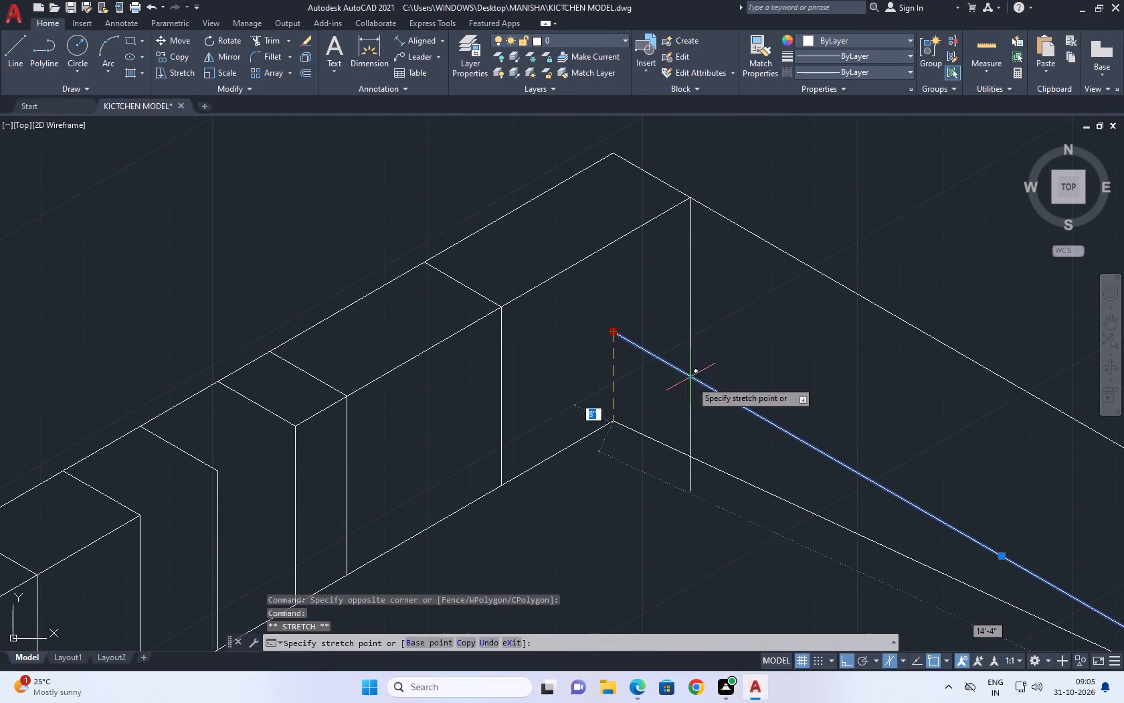
pyautogui.click(691, 382)
pyautogui.press('Escape')
# Extend the cabinet's bottom front edge to the new vertical line at the adjacent wall.
pyautogui.press('e')
pyautogui.press('x')
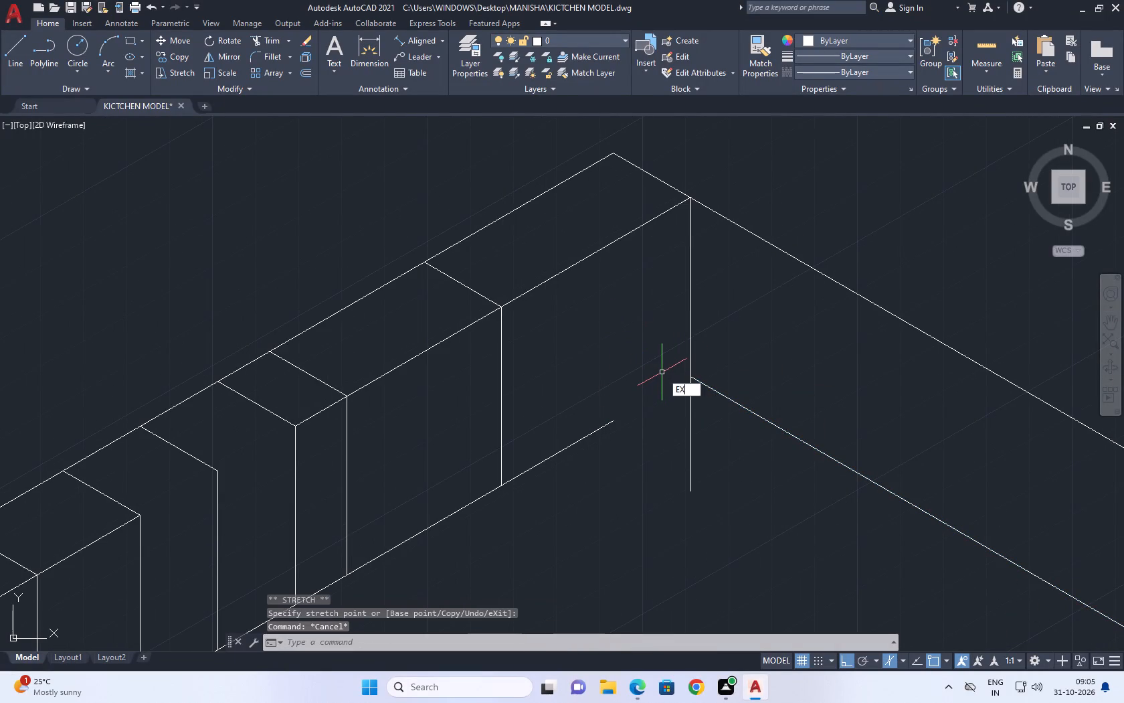
pyautogui.press('space')
pyautogui.click(569, 406)
pyautogui.click(625, 464)
pyautogui.press('Escape')
# Move the two dividers nearest the wall corner, including their verticals and depth lines, 6" along the cabinet toward the corner.
pyautogui.scroll(-1, 743, 418)
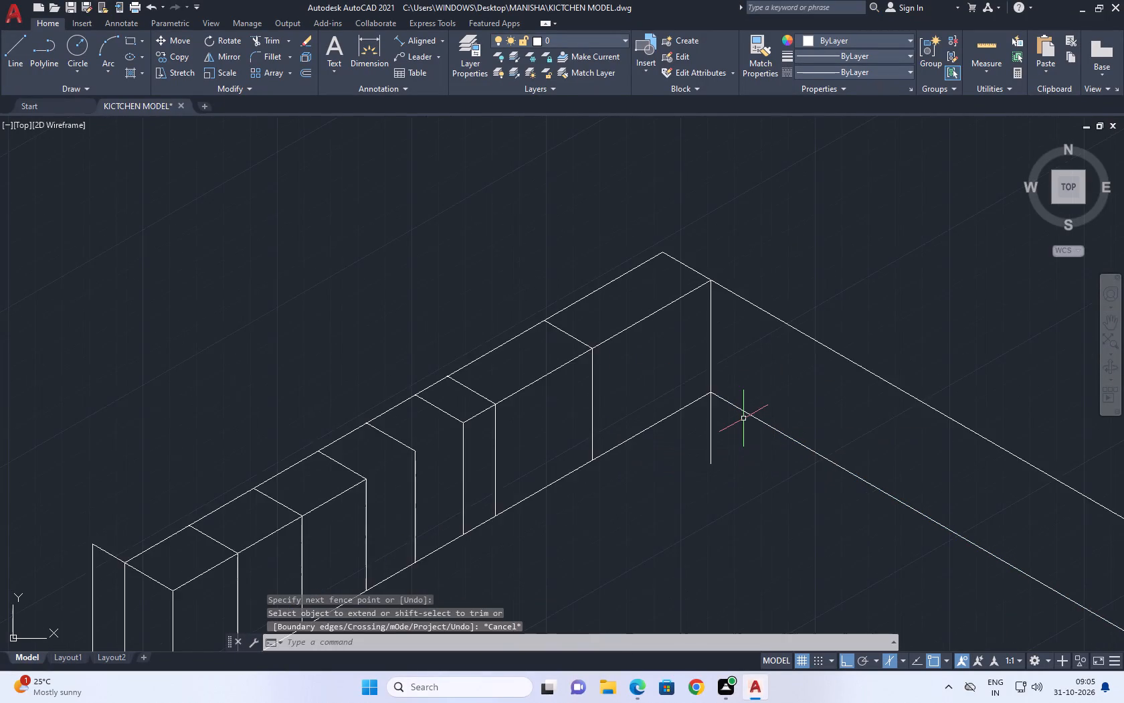
pyautogui.scroll(-1, 743, 418)
pyautogui.moveTo(773, 421); pyautogui.dragTo(706, 270, button='middle')
pyautogui.scroll(1, 704, 270)
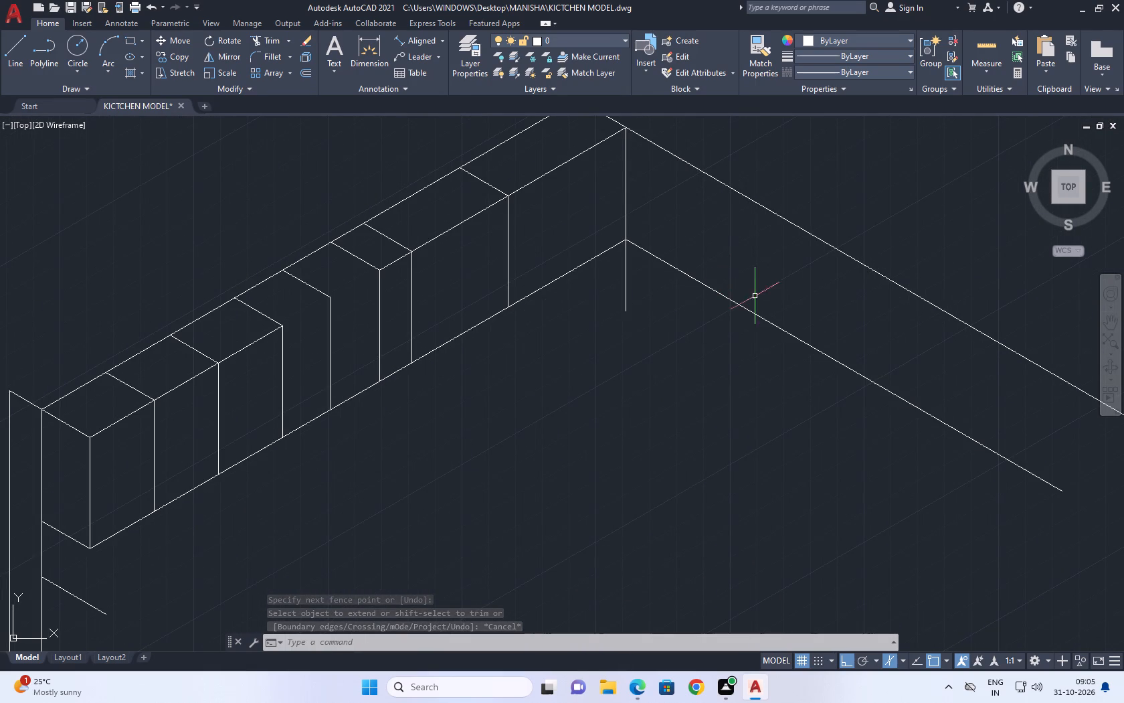
pyautogui.moveTo(770, 283); pyautogui.dragTo(698, 419, button='middle')
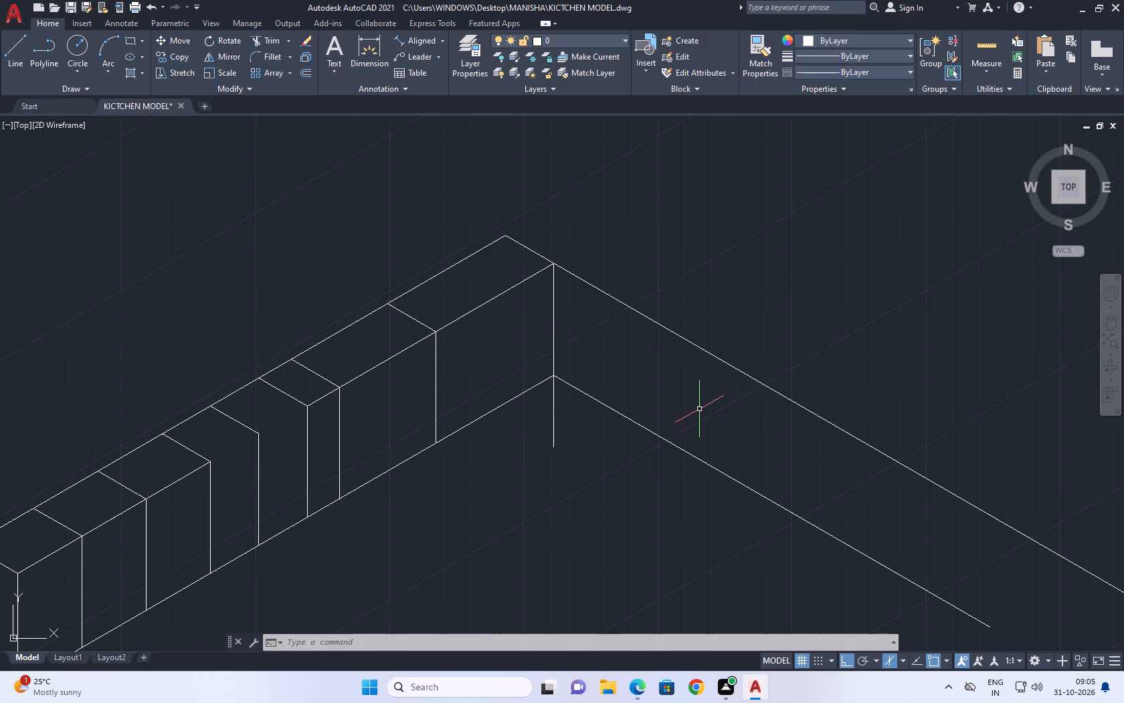
pyautogui.moveTo(450, 378); pyautogui.dragTo(596, 333, button='middle')
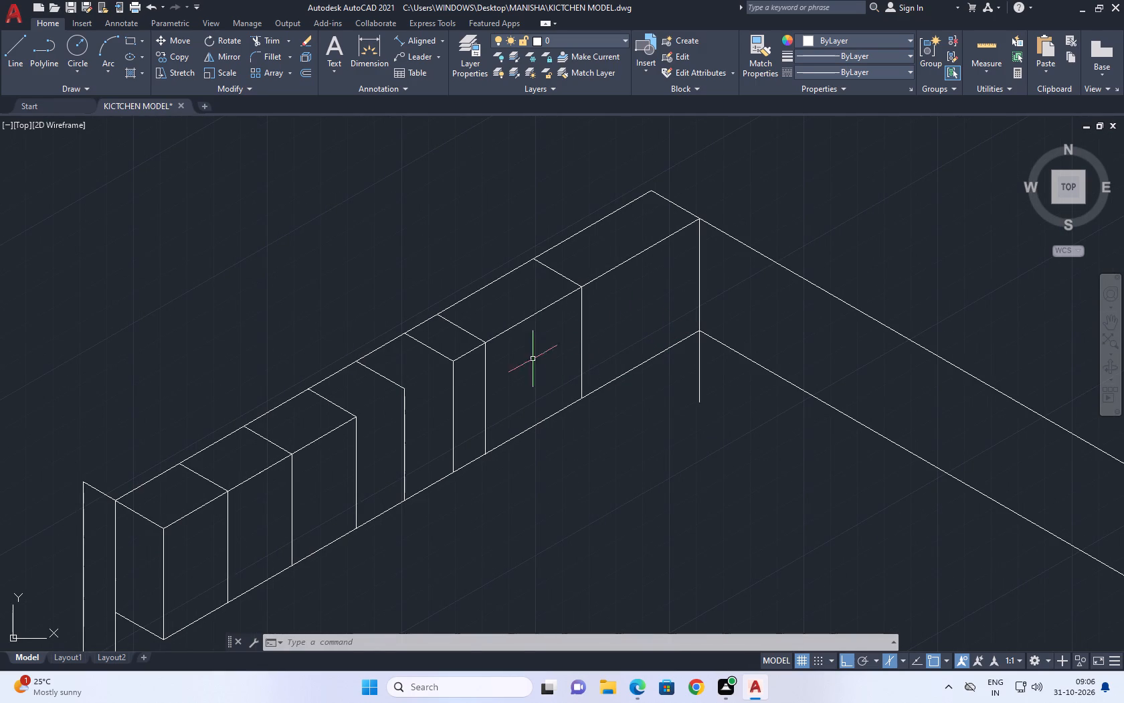
pyautogui.click(611, 331)
pyautogui.click(568, 358)
pyautogui.click(496, 374)
pyautogui.click(485, 392)
pyautogui.click(456, 315)
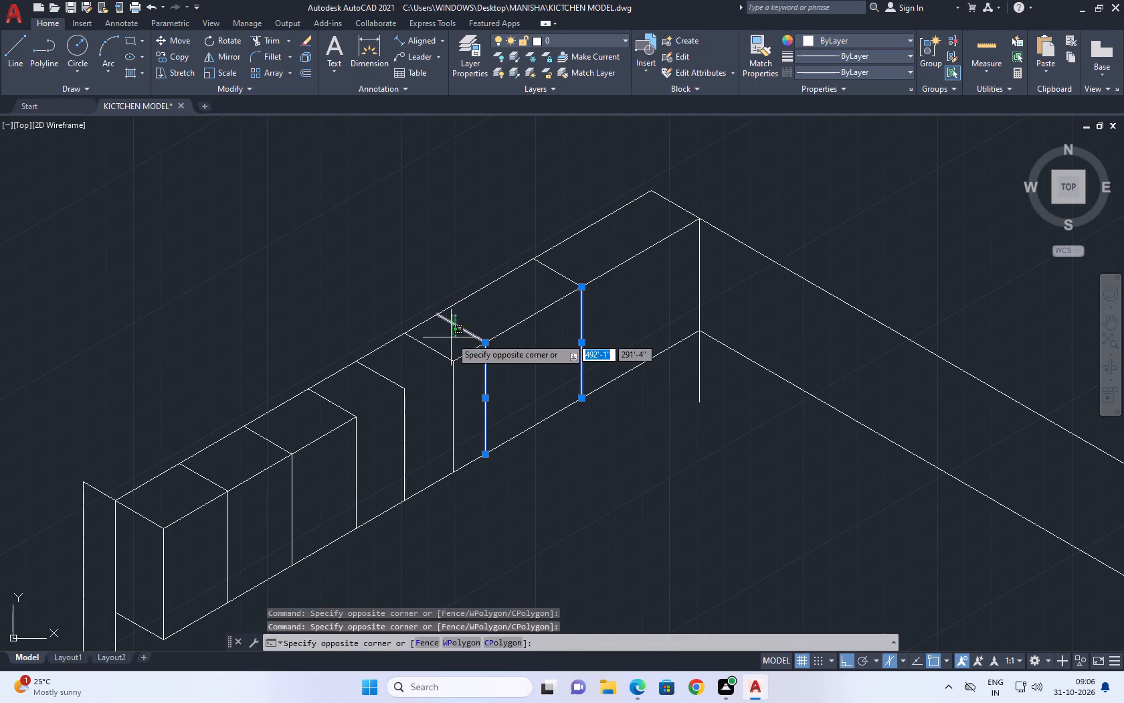
pyautogui.click(451, 337)
pyautogui.click(556, 272)
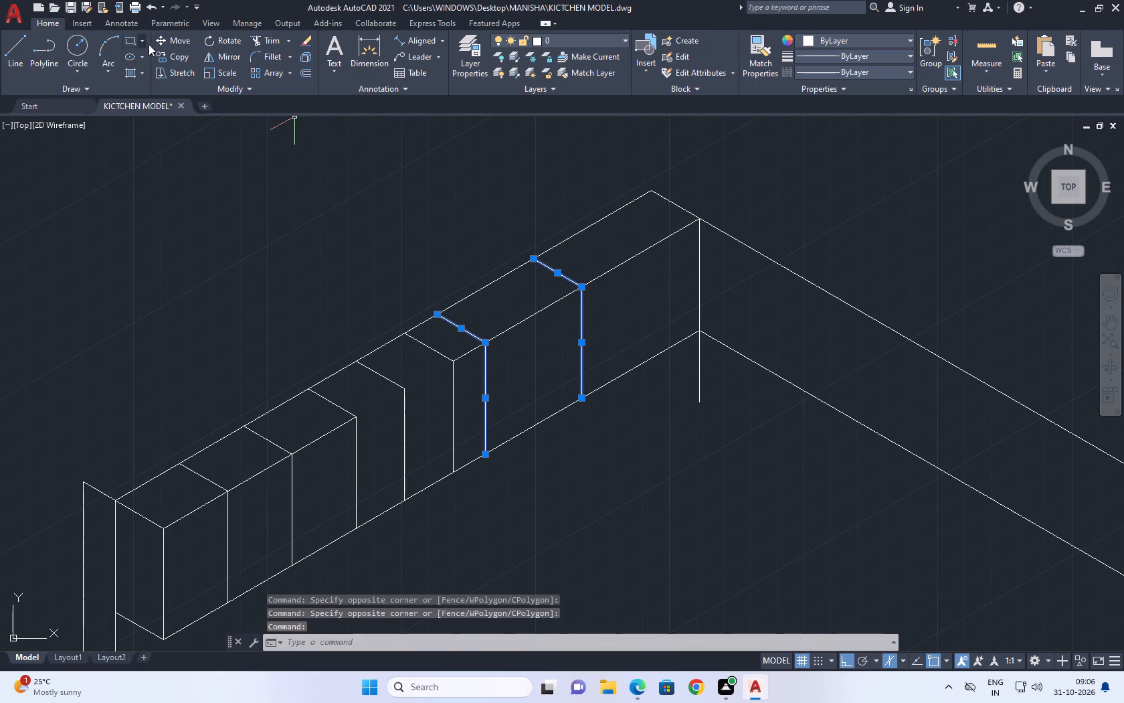
pyautogui.click(183, 41)
pyautogui.scroll(1, 549, 244)
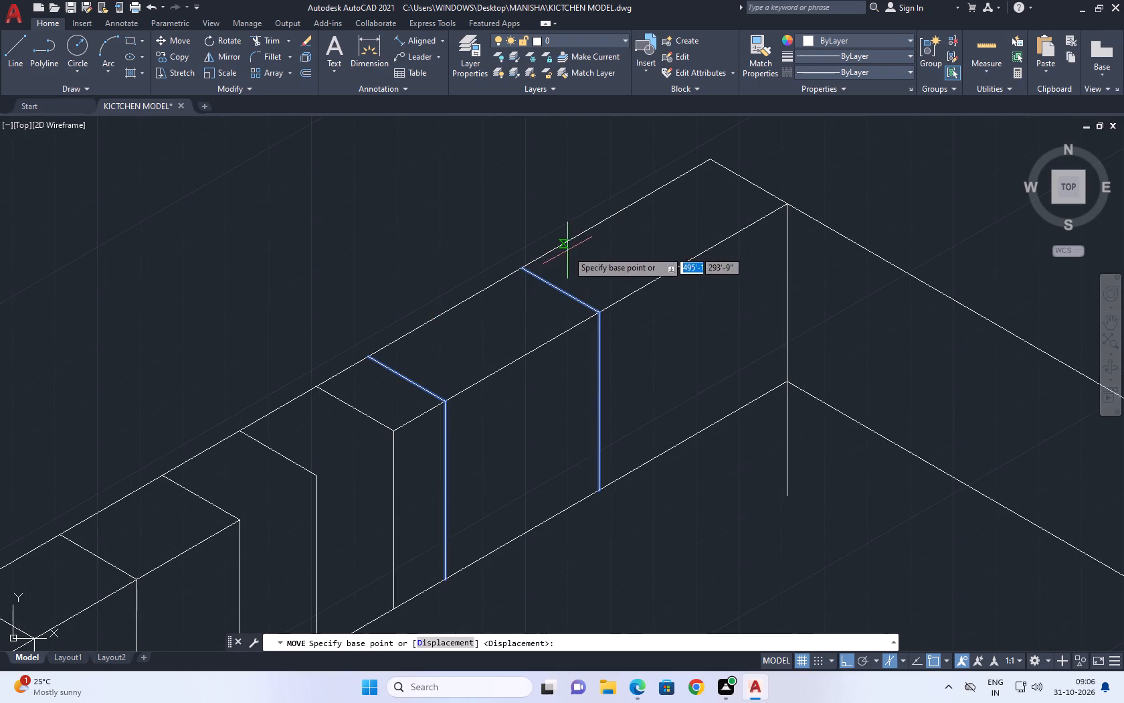
pyautogui.click(568, 252)
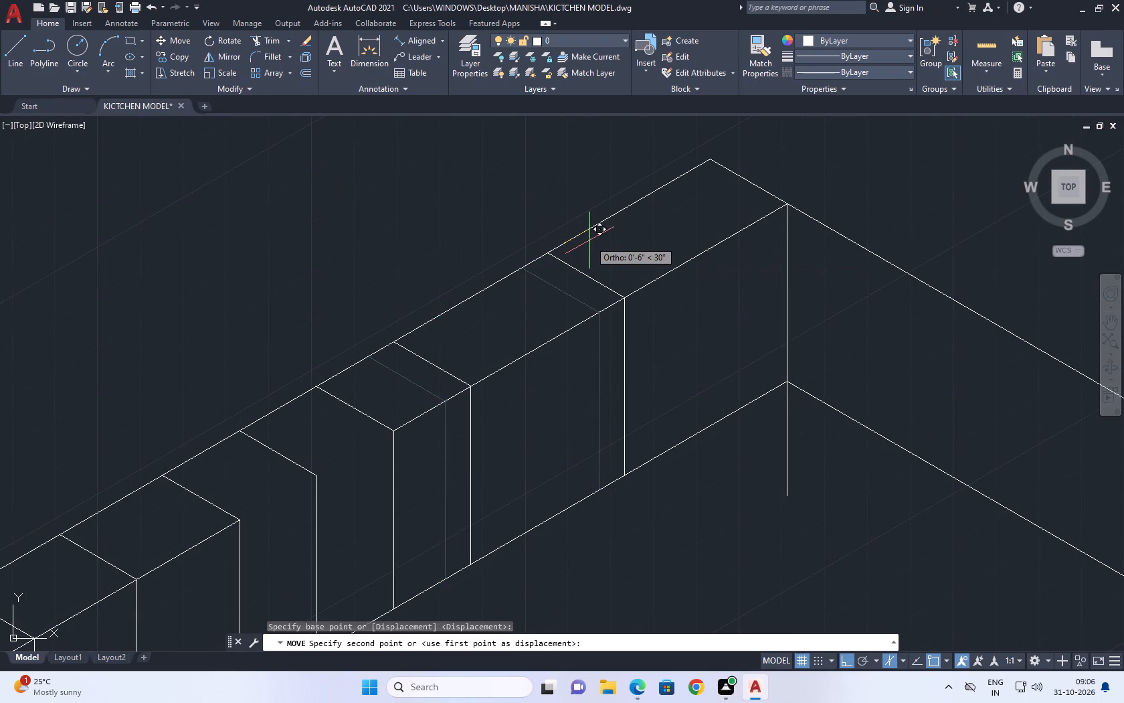
pyautogui.press('6')
pyautogui.press('Return')
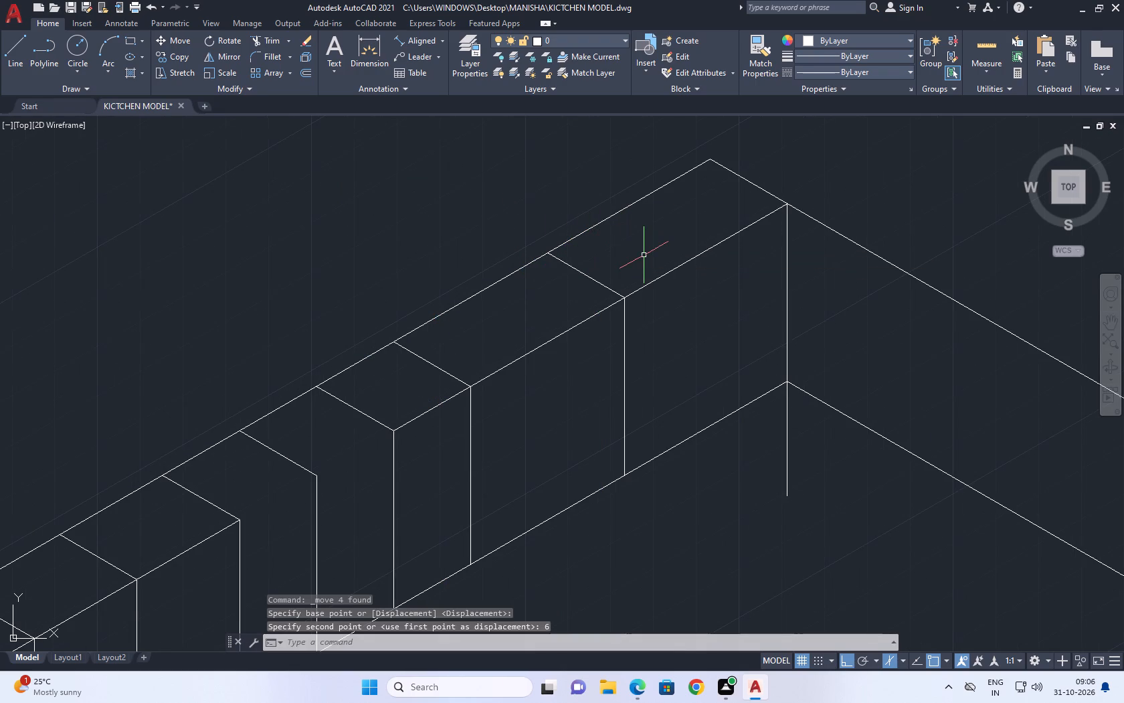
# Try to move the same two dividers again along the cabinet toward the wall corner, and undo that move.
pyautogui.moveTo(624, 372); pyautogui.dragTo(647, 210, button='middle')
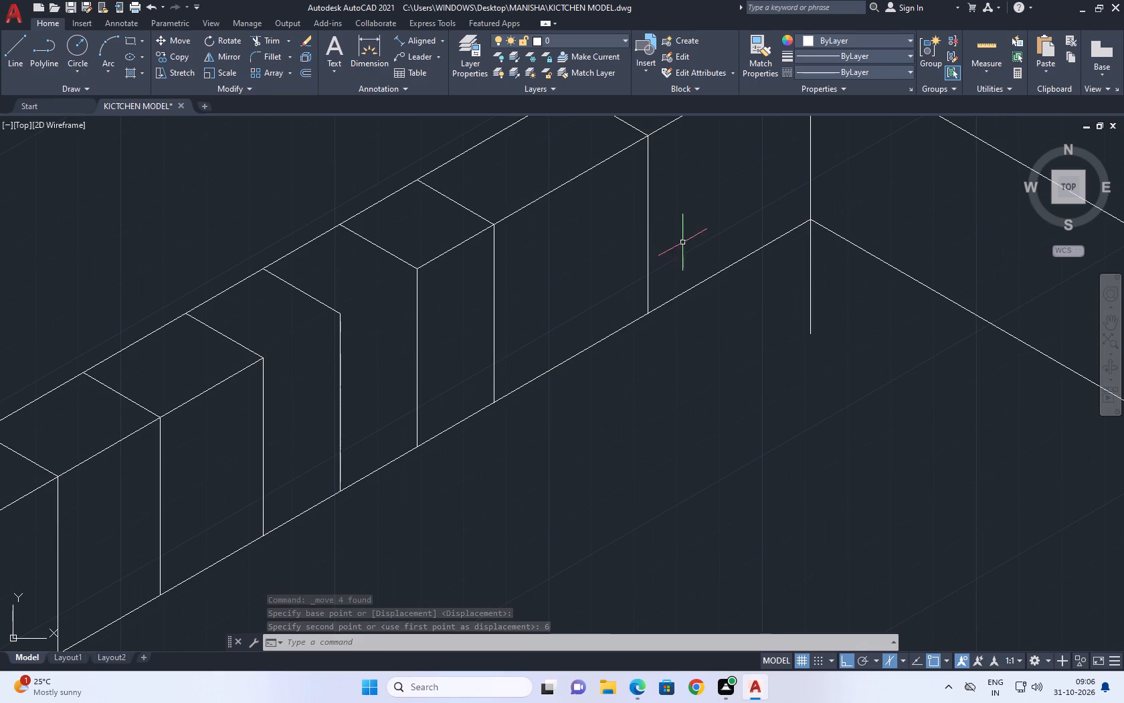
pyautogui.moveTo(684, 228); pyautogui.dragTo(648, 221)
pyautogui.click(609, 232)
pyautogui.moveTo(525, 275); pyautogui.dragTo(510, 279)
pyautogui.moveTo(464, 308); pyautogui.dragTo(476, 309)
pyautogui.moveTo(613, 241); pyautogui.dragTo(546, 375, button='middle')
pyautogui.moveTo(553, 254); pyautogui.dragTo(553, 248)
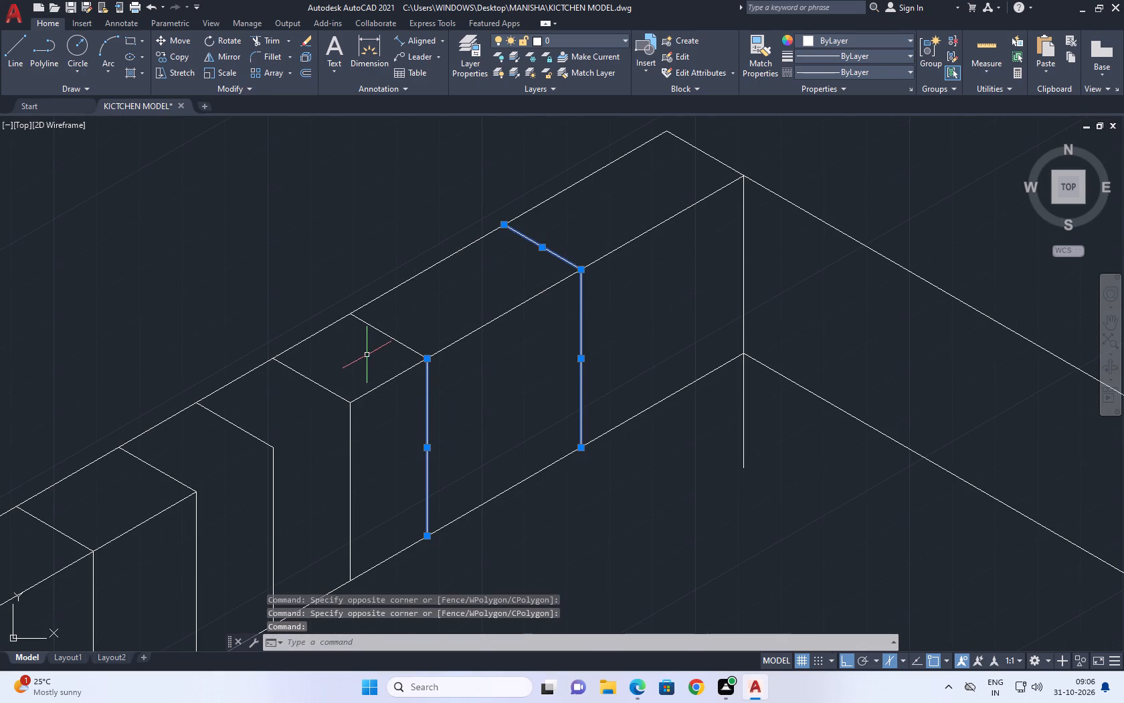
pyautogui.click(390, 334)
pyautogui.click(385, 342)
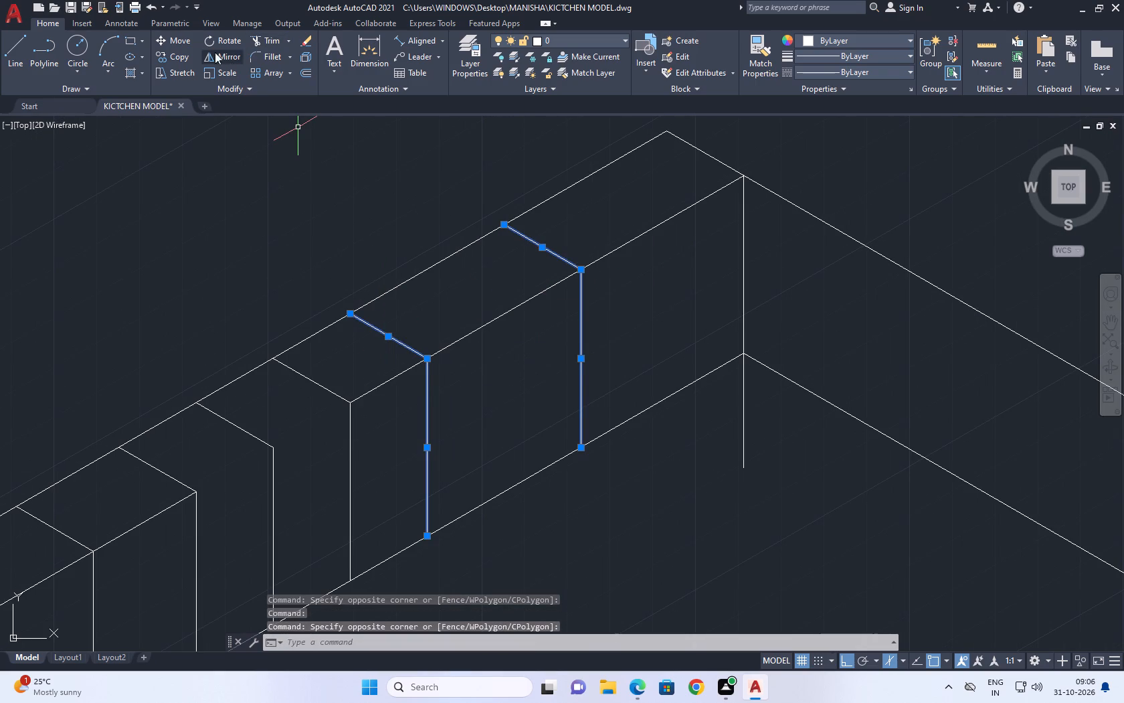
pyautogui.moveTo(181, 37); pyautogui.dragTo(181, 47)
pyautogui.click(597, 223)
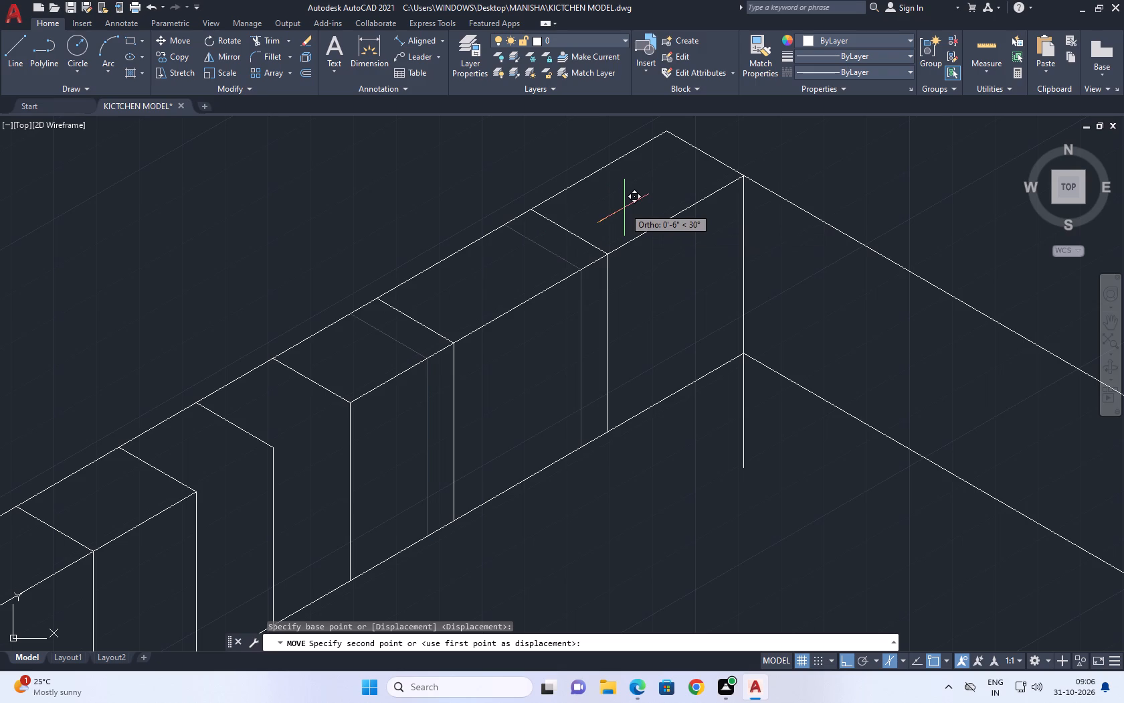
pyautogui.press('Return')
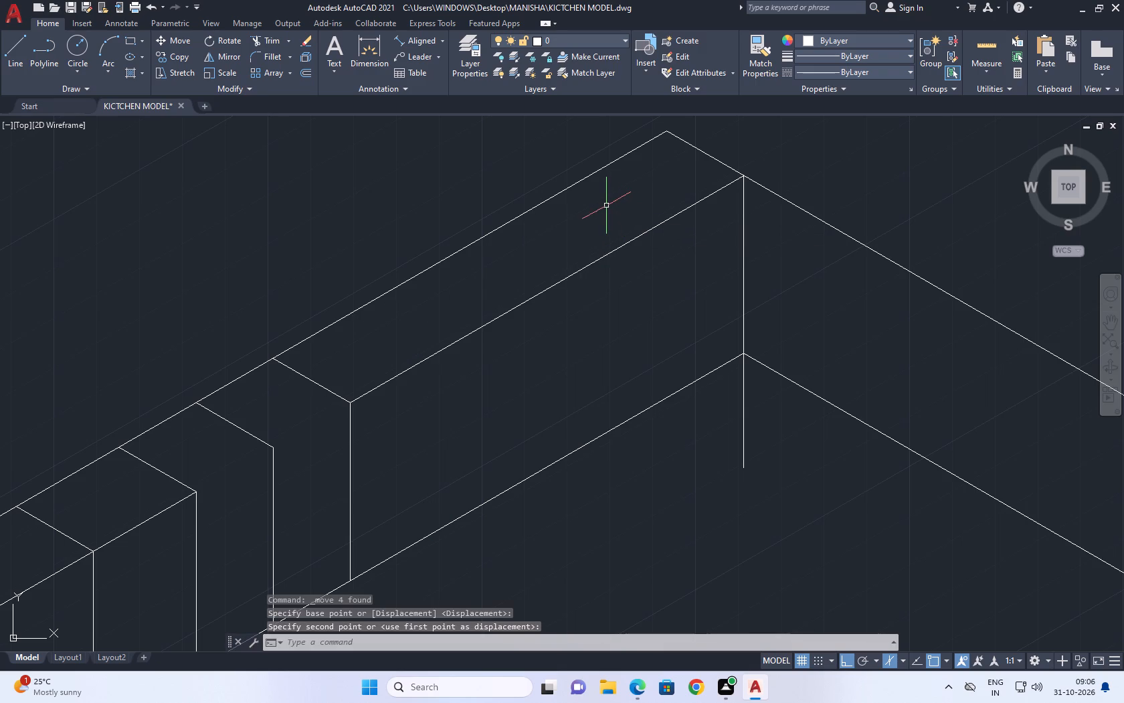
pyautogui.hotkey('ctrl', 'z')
# Move the verticals and depth lines of the two dividers nearest the wall corner another 6" toward the corner.
pyautogui.moveTo(573, 237); pyautogui.dragTo(547, 241)
pyautogui.click(531, 246)
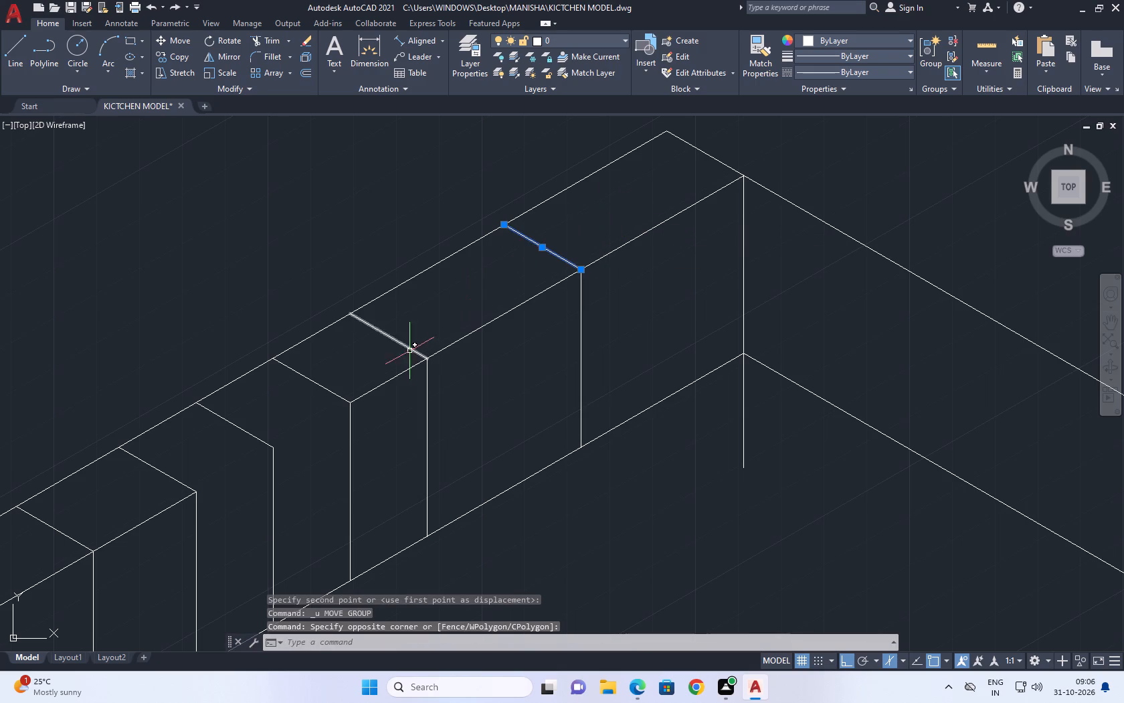
pyautogui.click(396, 347)
pyautogui.click(384, 329)
pyautogui.click(436, 390)
pyautogui.click(411, 402)
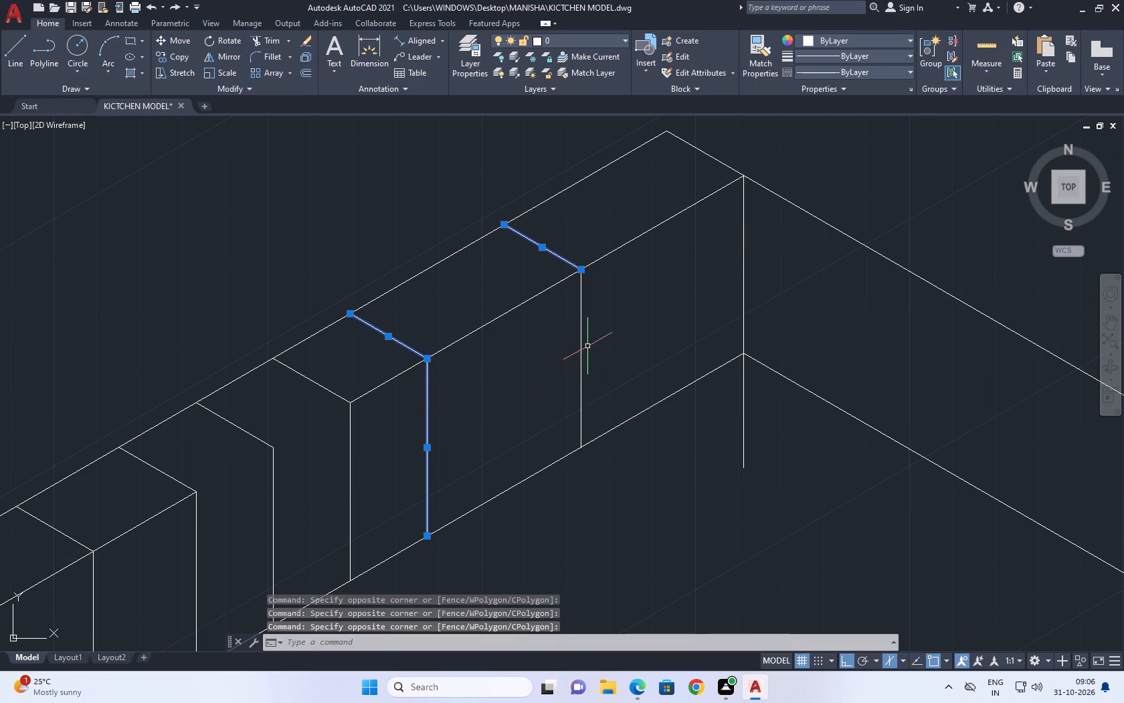
pyautogui.click(587, 345)
pyautogui.click(563, 347)
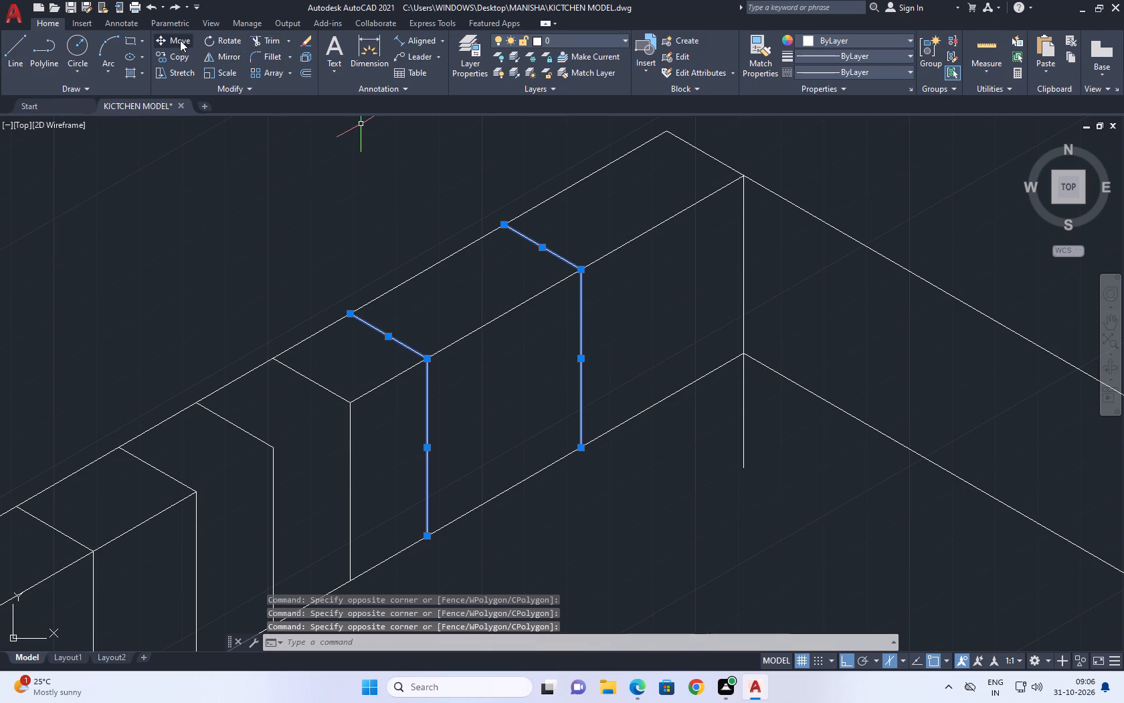
pyautogui.click(180, 40)
pyautogui.click(578, 270)
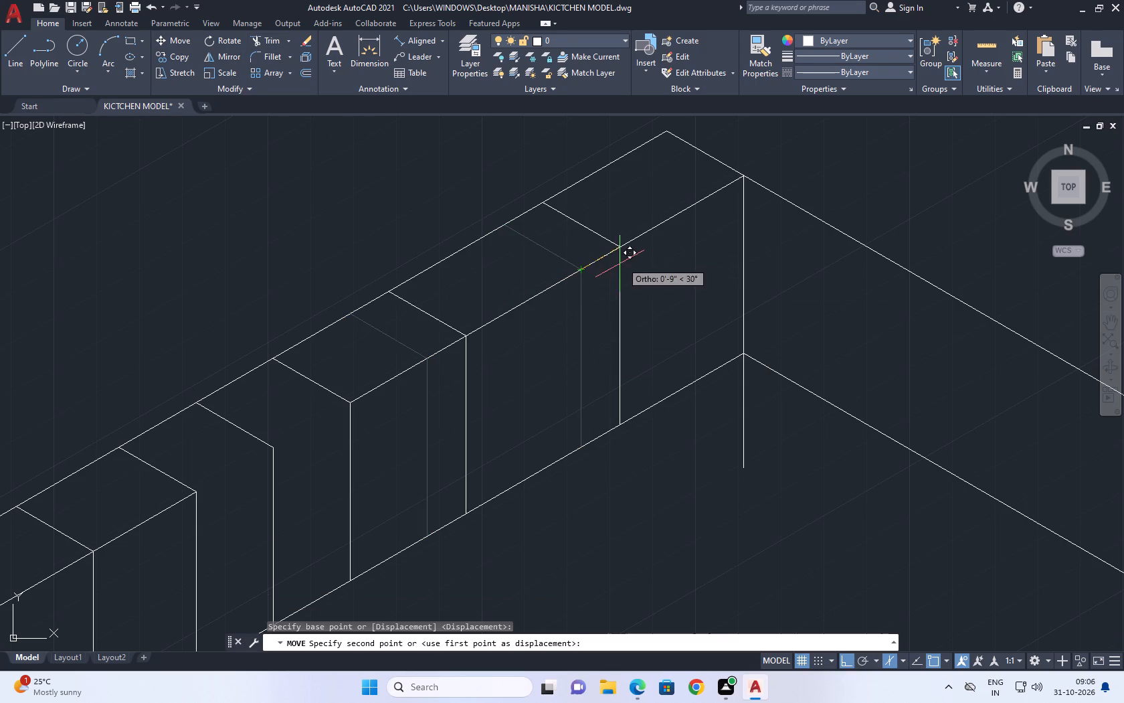
pyautogui.press('6')
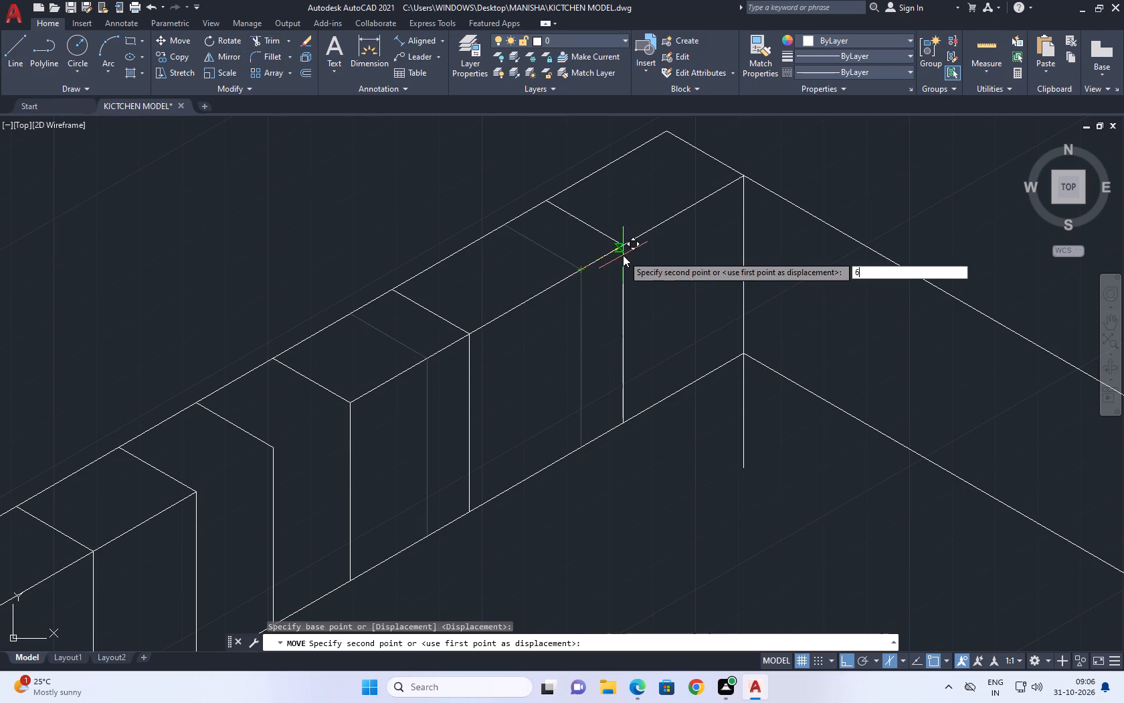
pyautogui.press('Return')
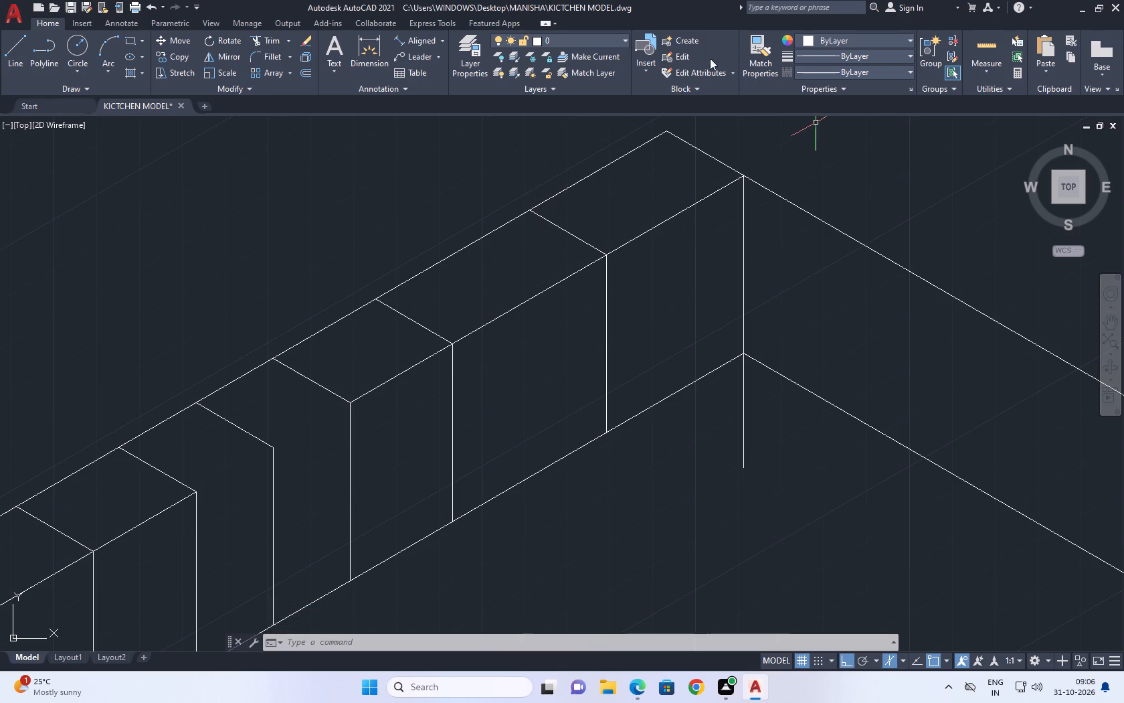
# Measure the top front edge of the cabinet segment nearest the wall corner.
pyautogui.click(427, 40)
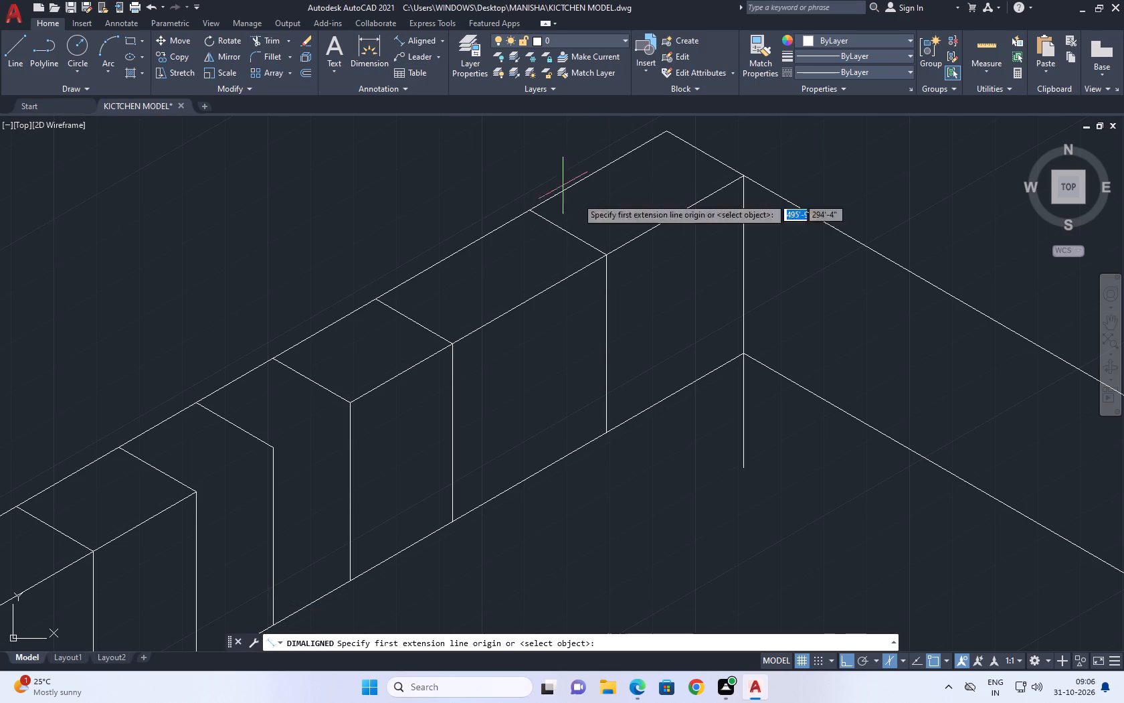
pyautogui.click(607, 253)
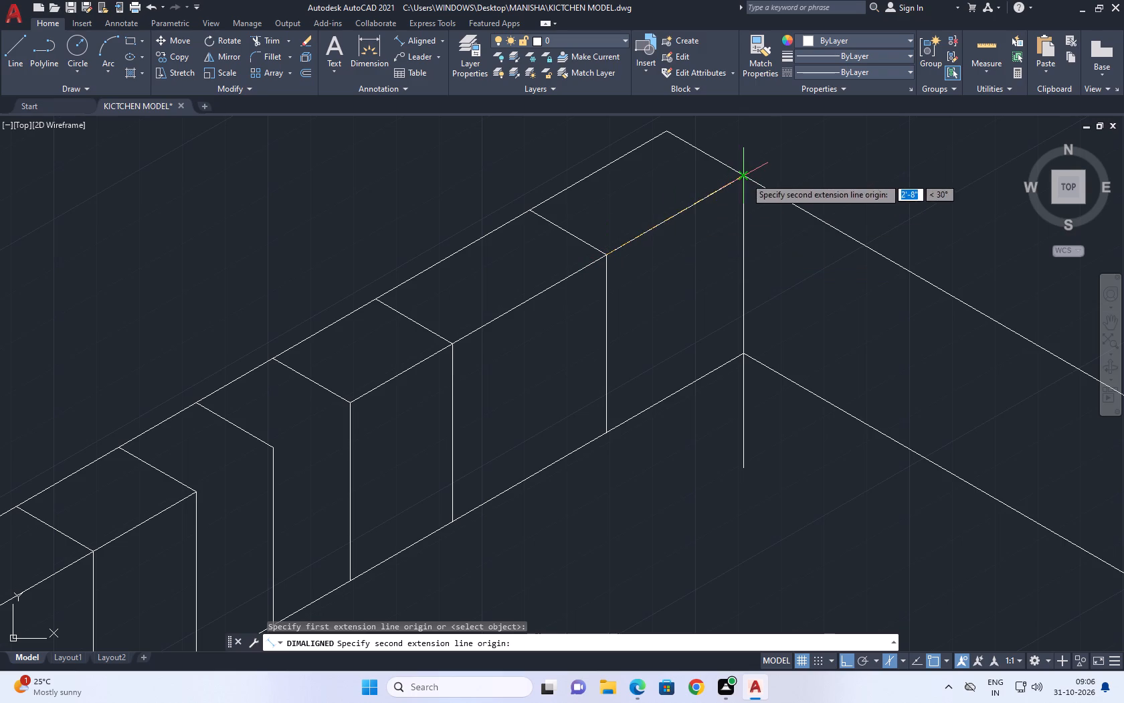
pyautogui.click(745, 177)
pyautogui.rightClick(729, 171)
pyautogui.click(776, 192)
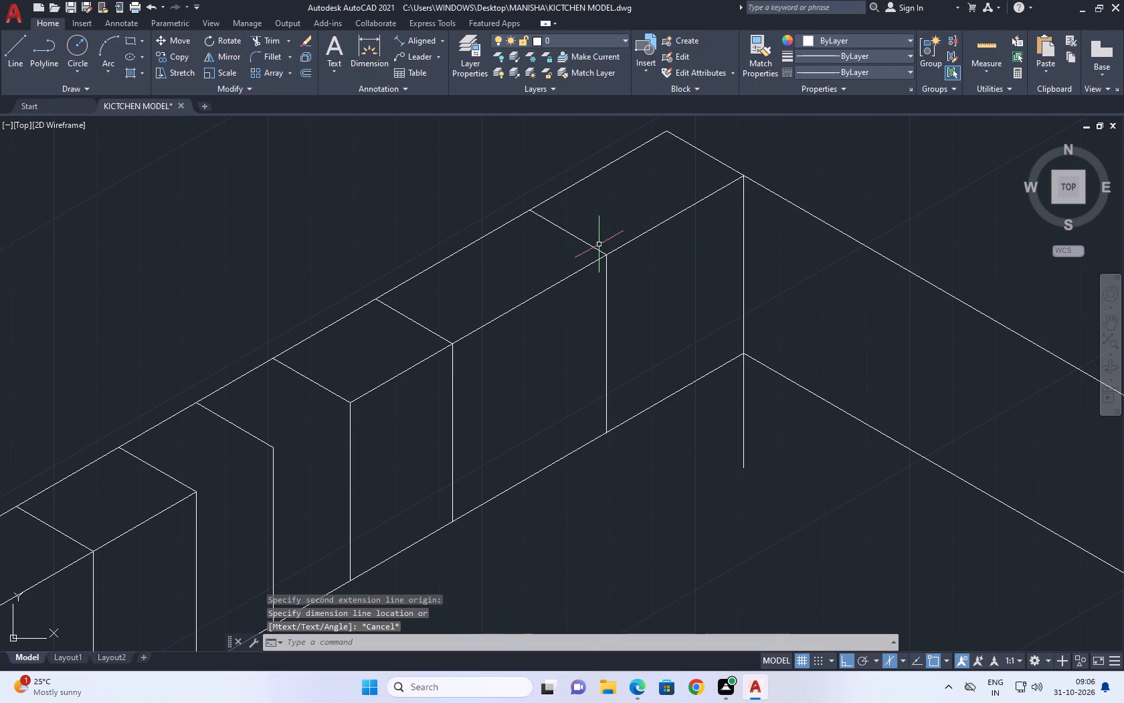
# Measure the span of the mid-cabinet section missing its top front edge, between the dividers on either side of its middle divider.
pyautogui.moveTo(462, 228); pyautogui.dragTo(551, 244, button='middle')
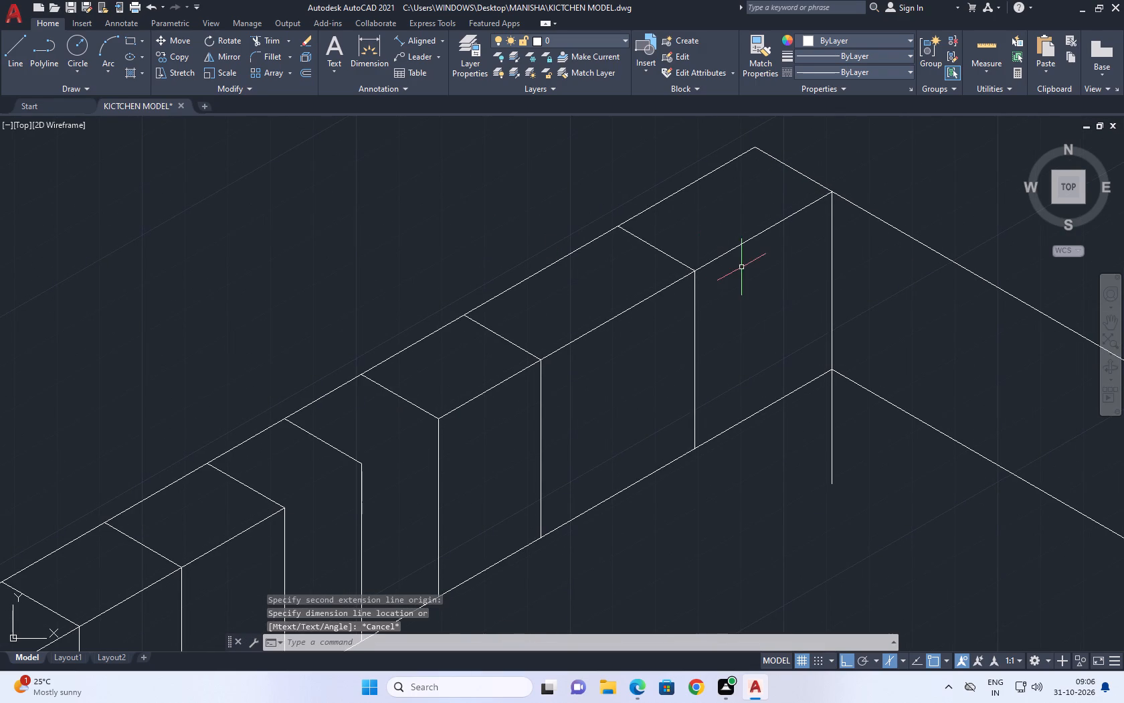
pyautogui.moveTo(730, 274); pyautogui.dragTo(671, 227, button='middle')
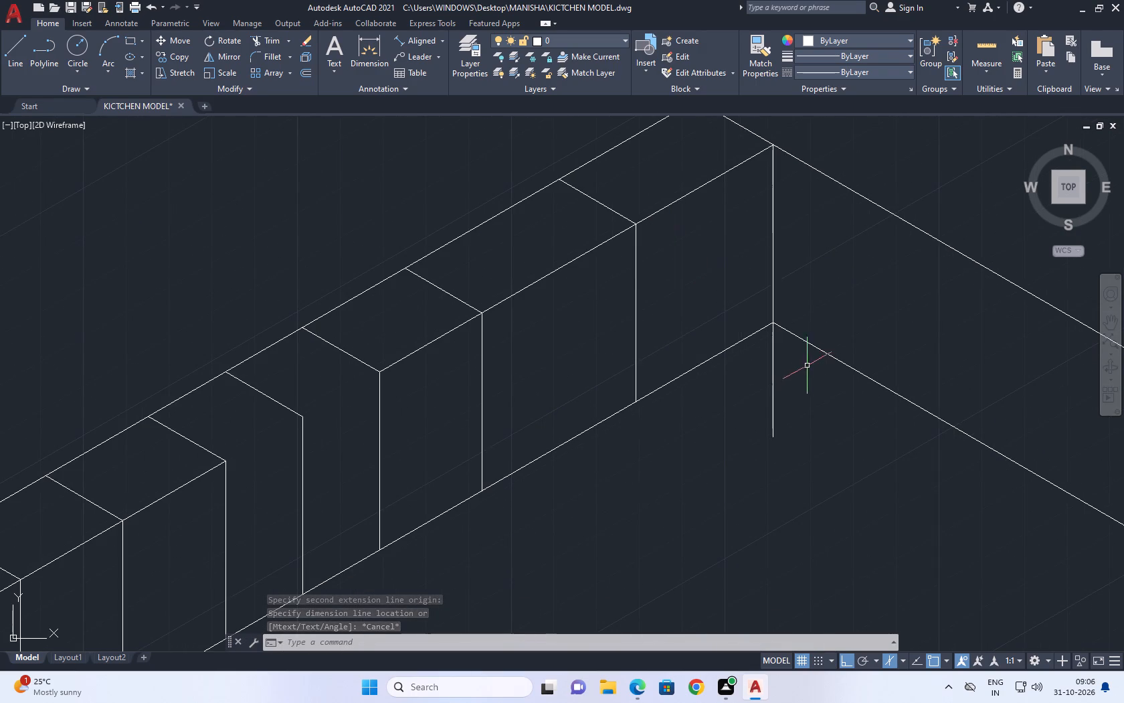
pyautogui.scroll(-1, 773, 309)
pyautogui.moveTo(783, 326); pyautogui.dragTo(747, 292, button='middle')
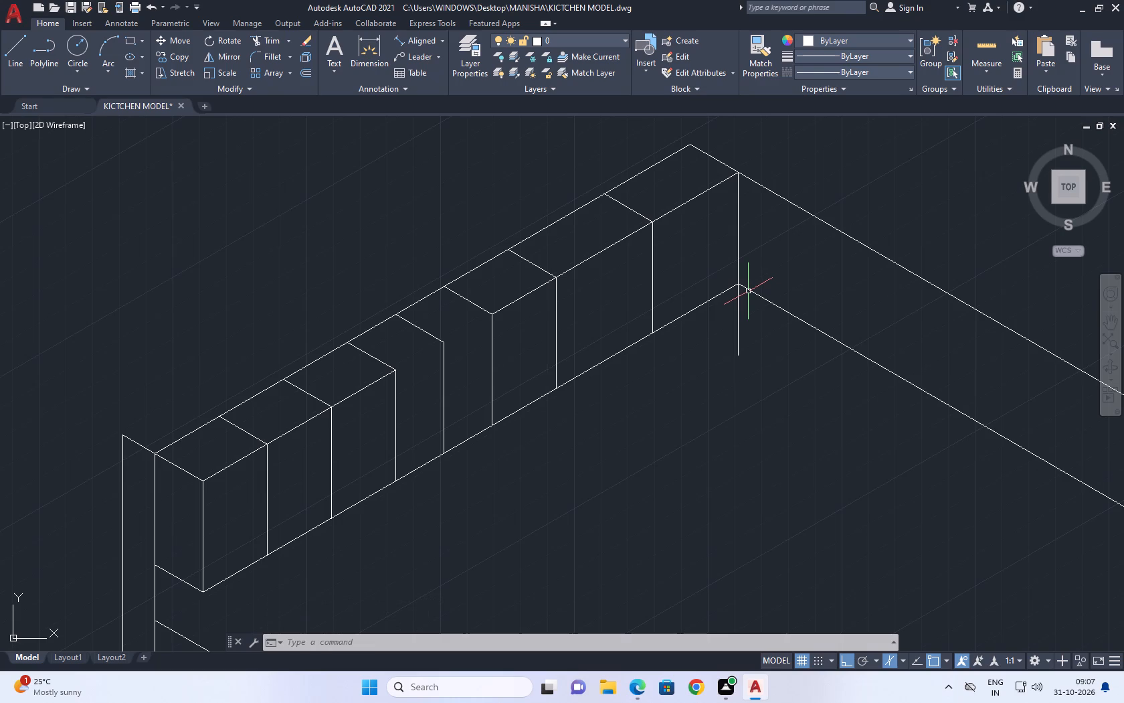
pyautogui.scroll(-1, 688, 364)
pyautogui.moveTo(684, 379); pyautogui.dragTo(826, 362, button='middle')
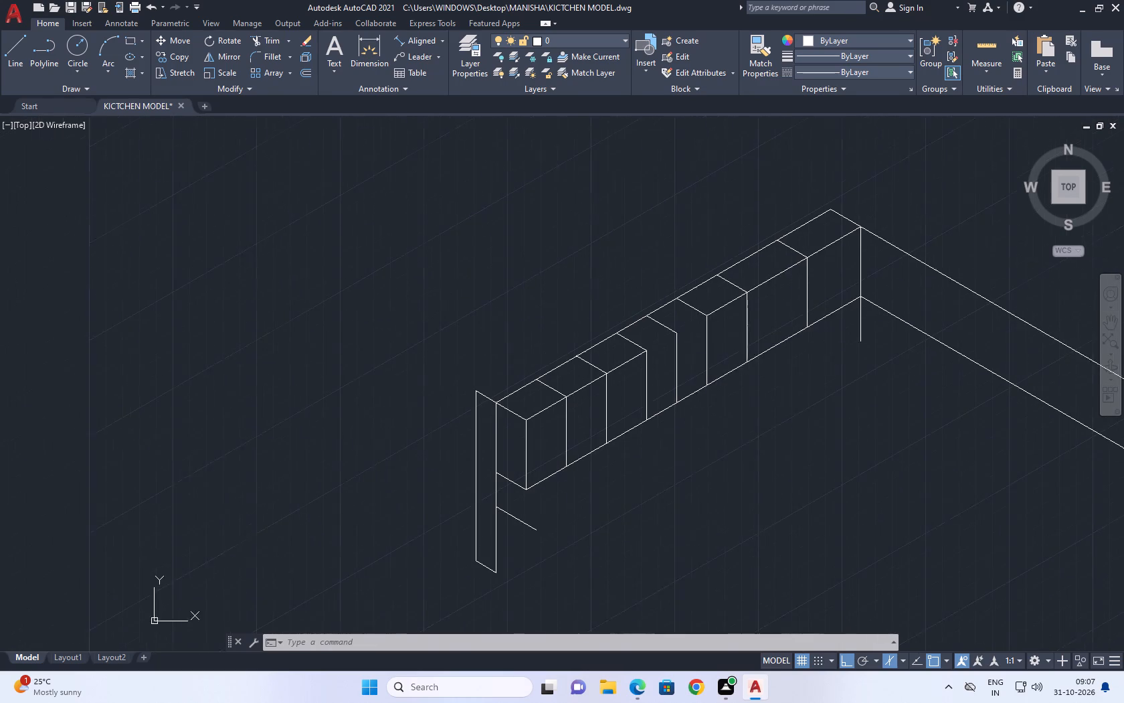
pyautogui.moveTo(826, 362); pyautogui.dragTo(828, 350, button='middle')
pyautogui.moveTo(822, 343); pyautogui.dragTo(775, 307, button='middle')
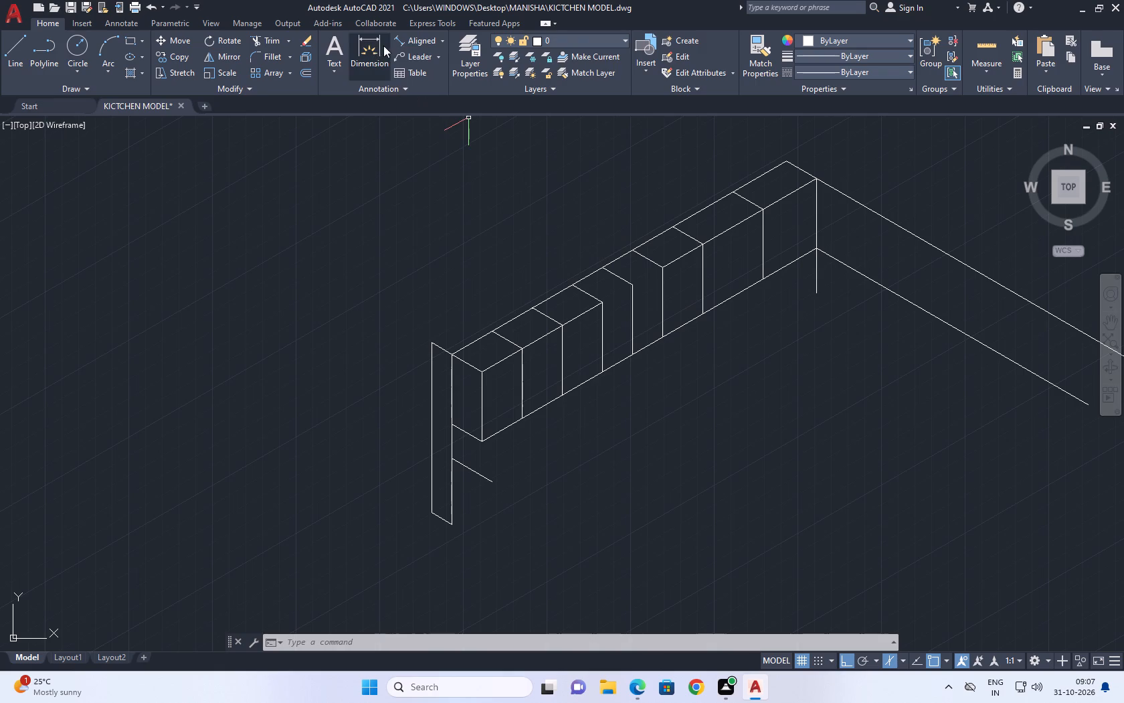
pyautogui.click(413, 41)
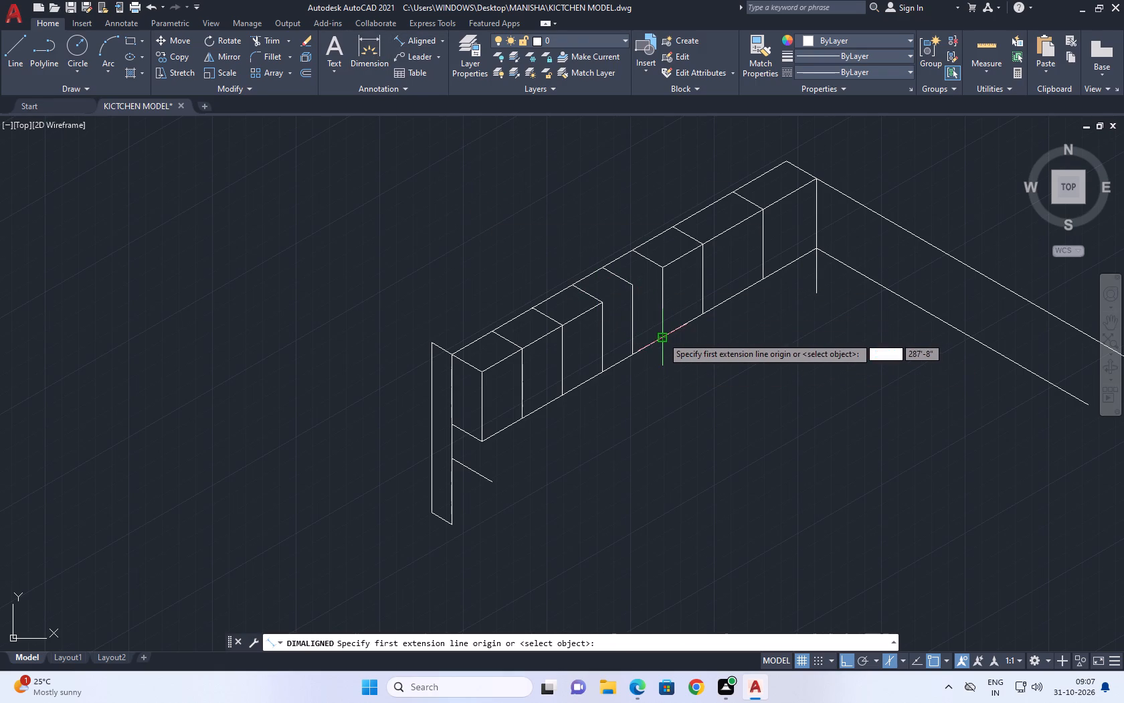
pyautogui.scroll(2, 594, 303)
pyautogui.click(611, 302)
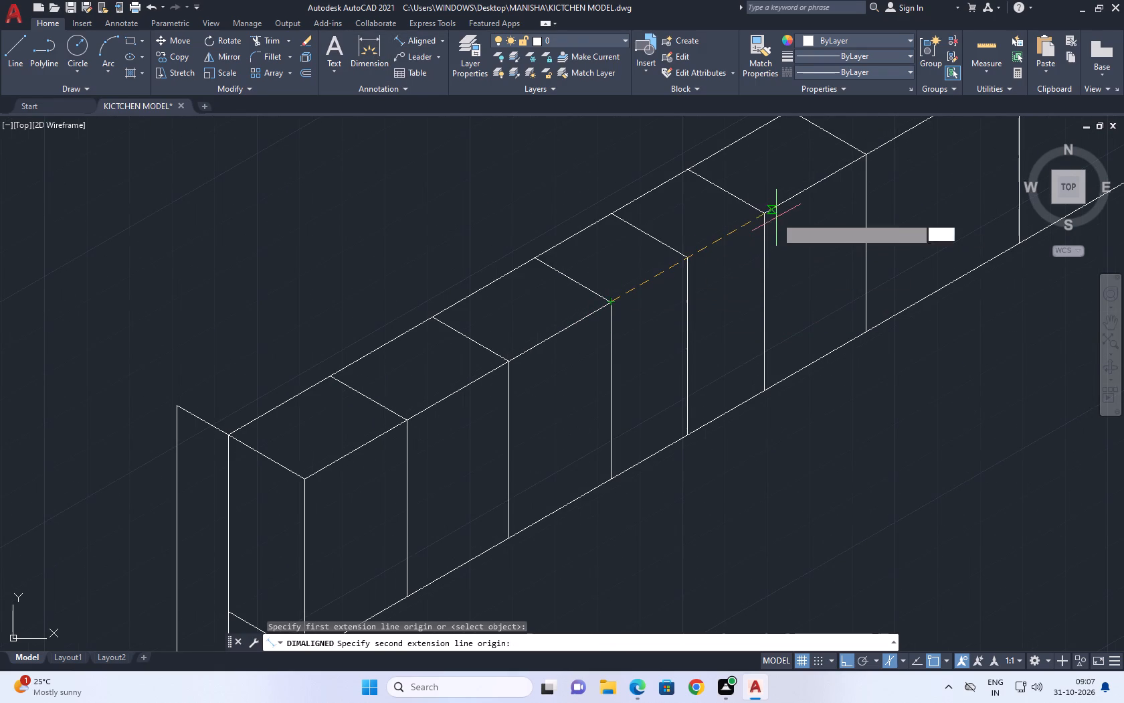
pyautogui.click(764, 213)
pyautogui.rightClick(748, 202)
pyautogui.click(797, 220)
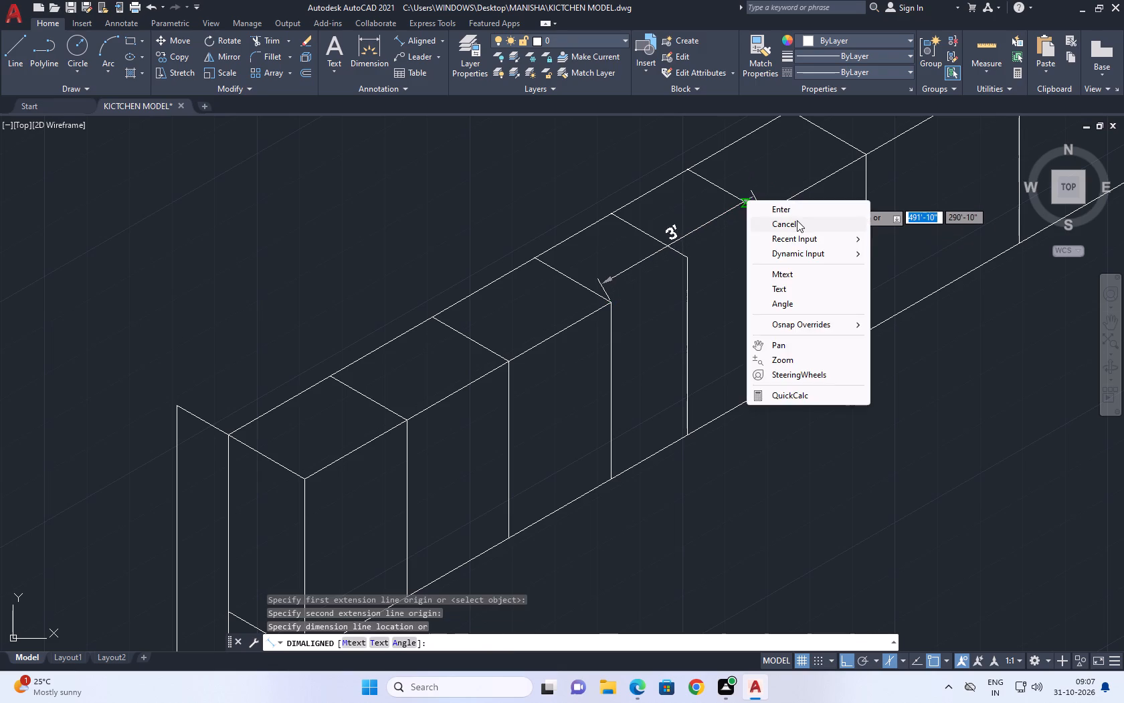
# Examine the cabinet's dividers and front edges, especially the middle section without a top front edge.
pyautogui.scroll(-1, 669, 285)
pyautogui.moveTo(713, 293); pyautogui.dragTo(578, 231, button='middle')
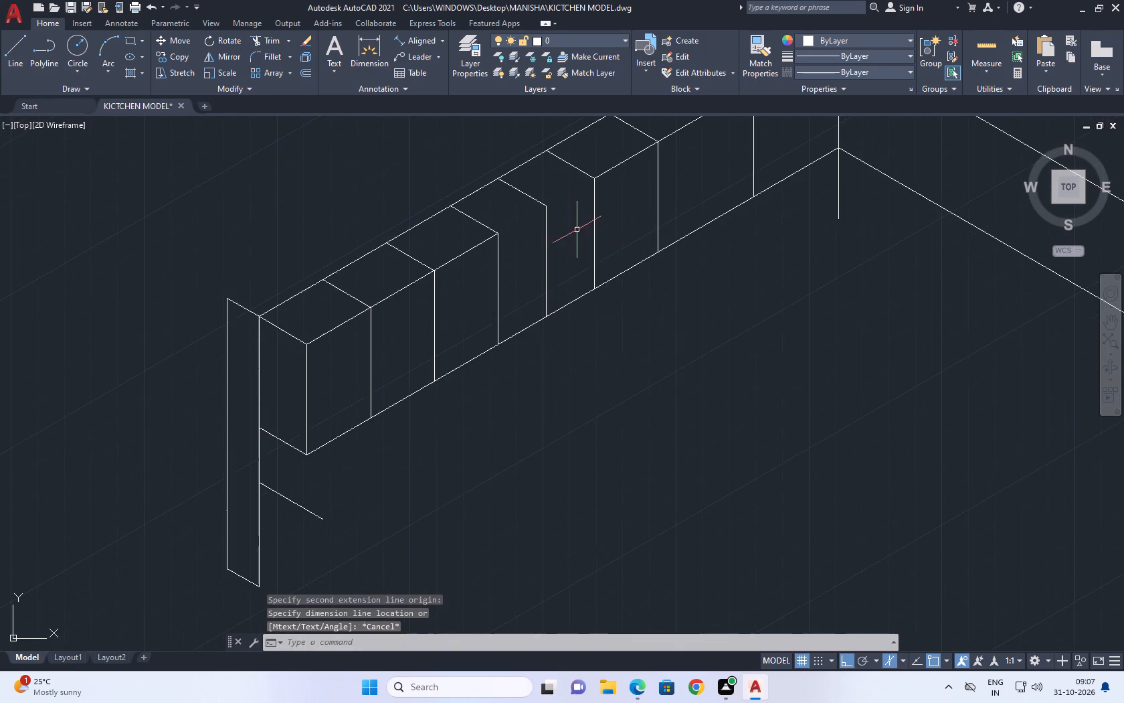
pyautogui.scroll(-2, 636, 275)
pyautogui.scroll(3, 580, 307)
pyautogui.moveTo(597, 210); pyautogui.dragTo(579, 293, button='middle')
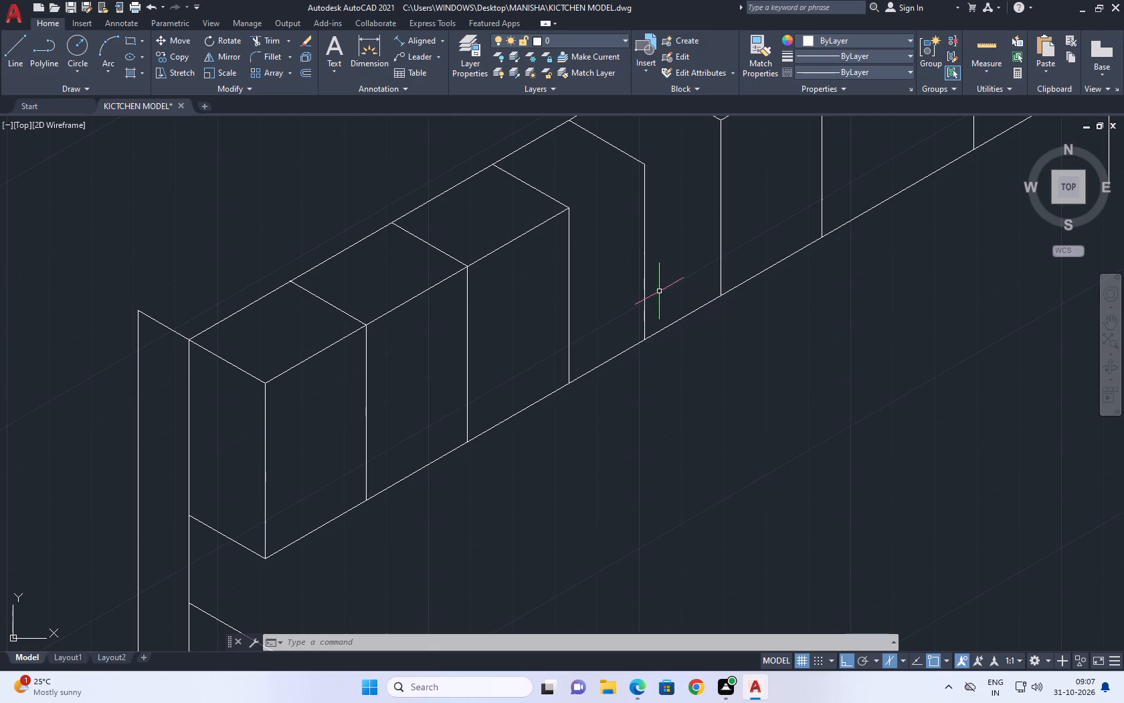
pyautogui.moveTo(602, 186); pyautogui.dragTo(611, 254, button='middle')
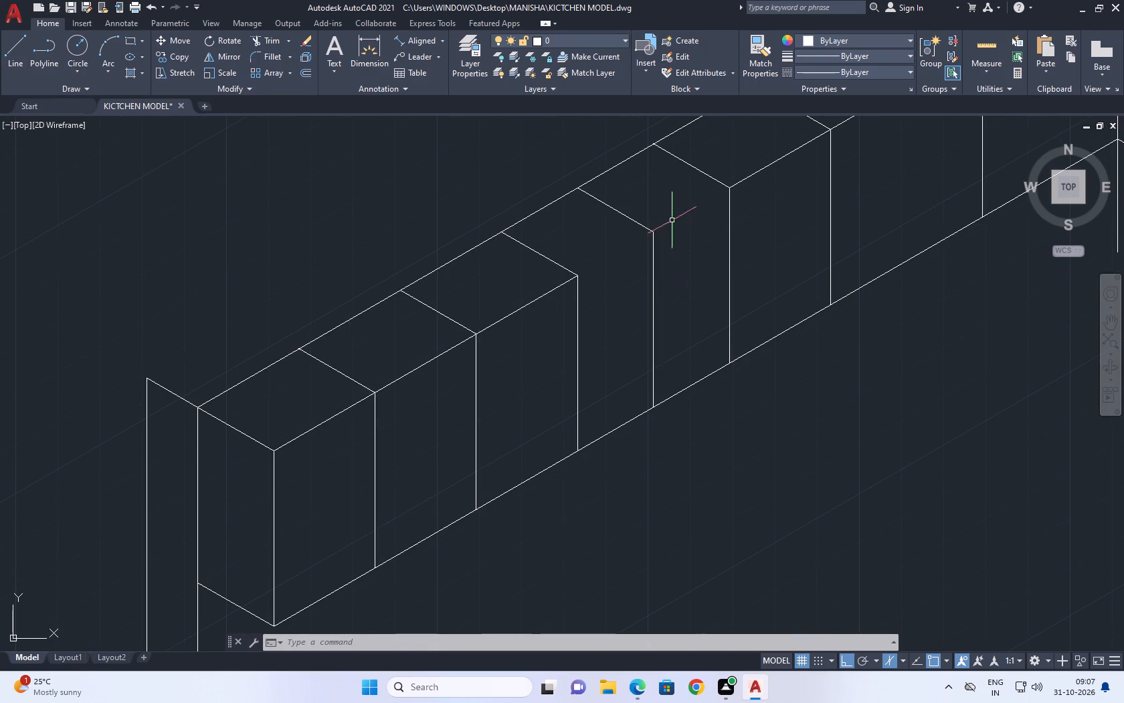
pyautogui.moveTo(672, 218); pyautogui.dragTo(750, 266, button='middle')
pyautogui.moveTo(621, 319); pyautogui.dragTo(649, 258, button='middle')
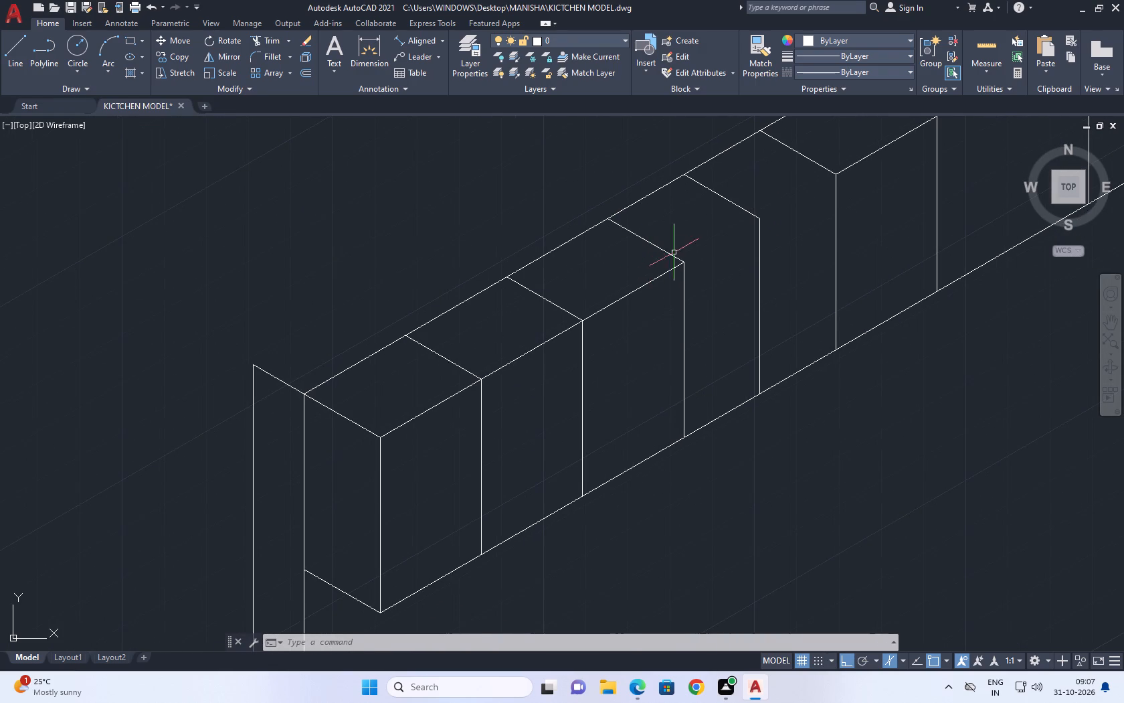
pyautogui.scroll(-2, 554, 277)
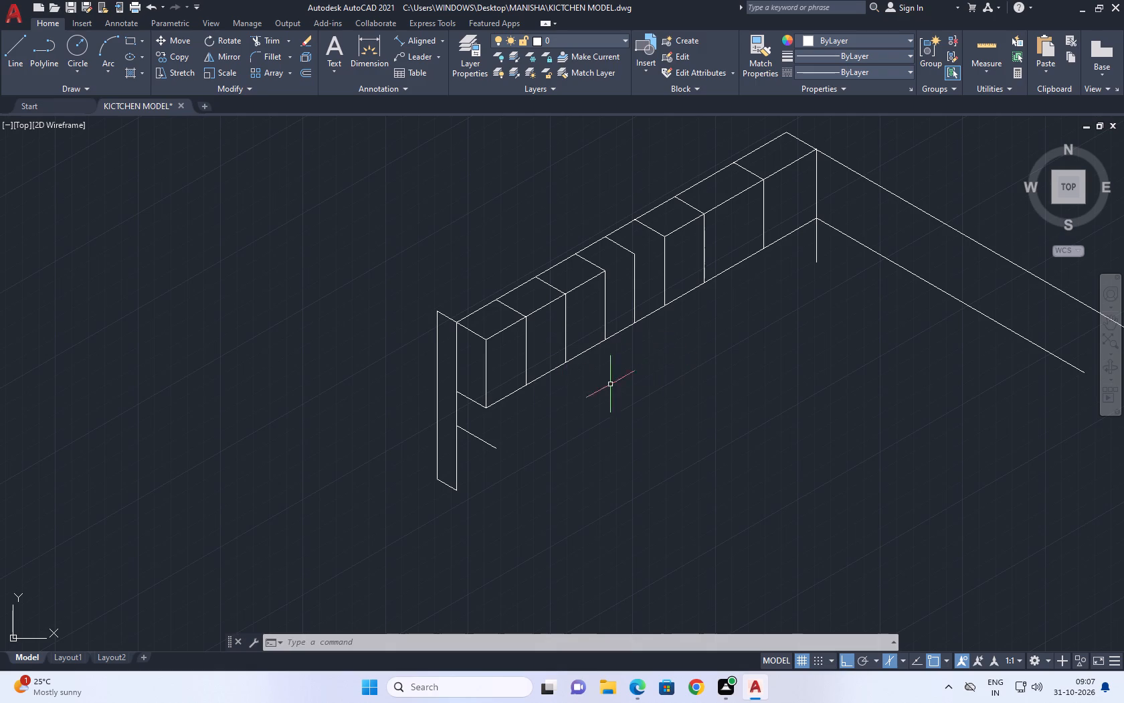
pyautogui.moveTo(551, 347); pyautogui.dragTo(470, 337, button='middle')
# Draw the wall's outer top edge 16'8" long from its free end, and join its far end to the cabinet's back corner.
pyautogui.click(9, 54)
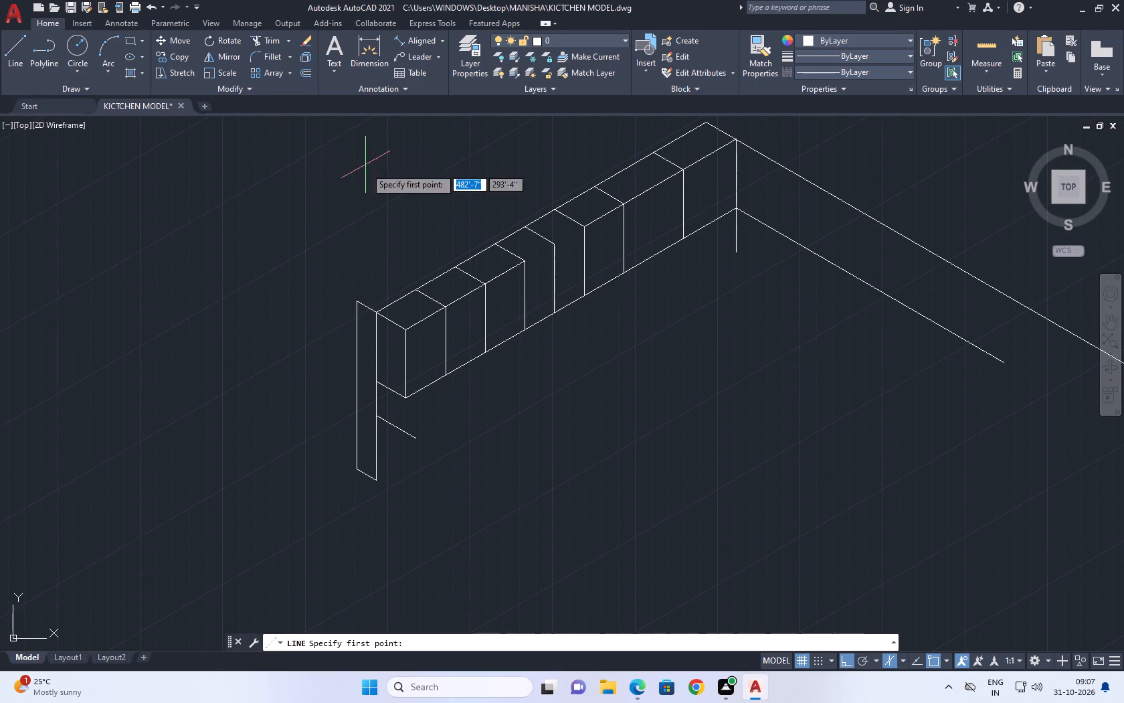
pyautogui.moveTo(347, 199); pyautogui.dragTo(228, 400, button='middle')
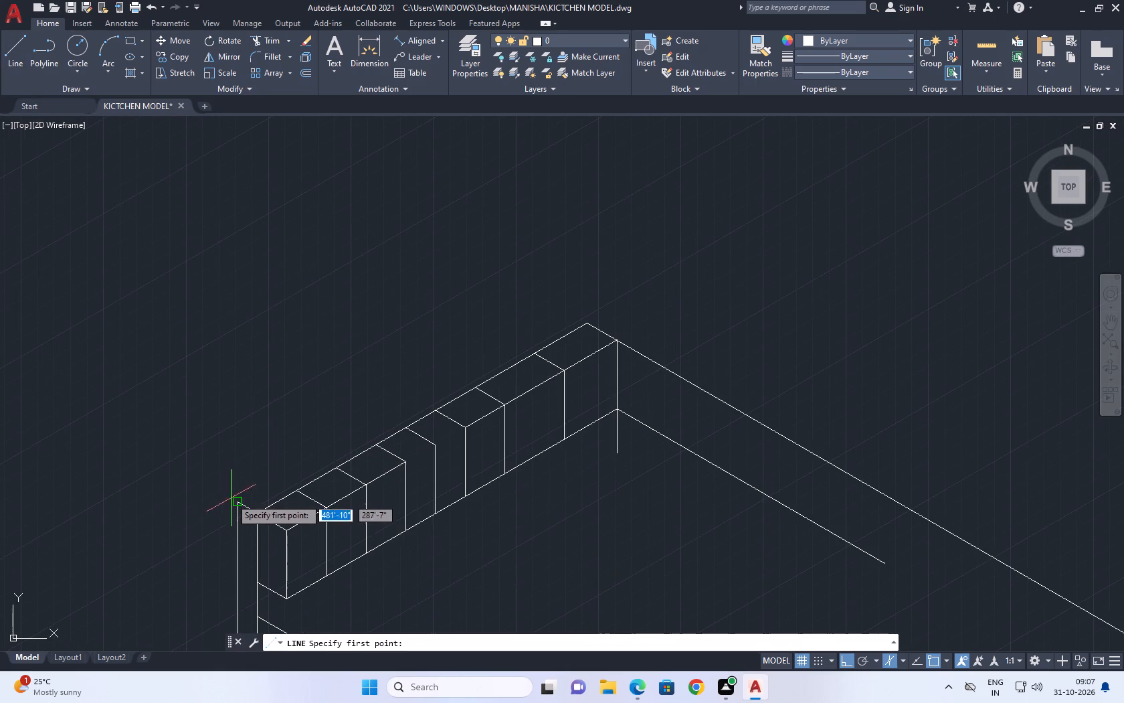
pyautogui.moveTo(238, 503); pyautogui.dragTo(279, 488)
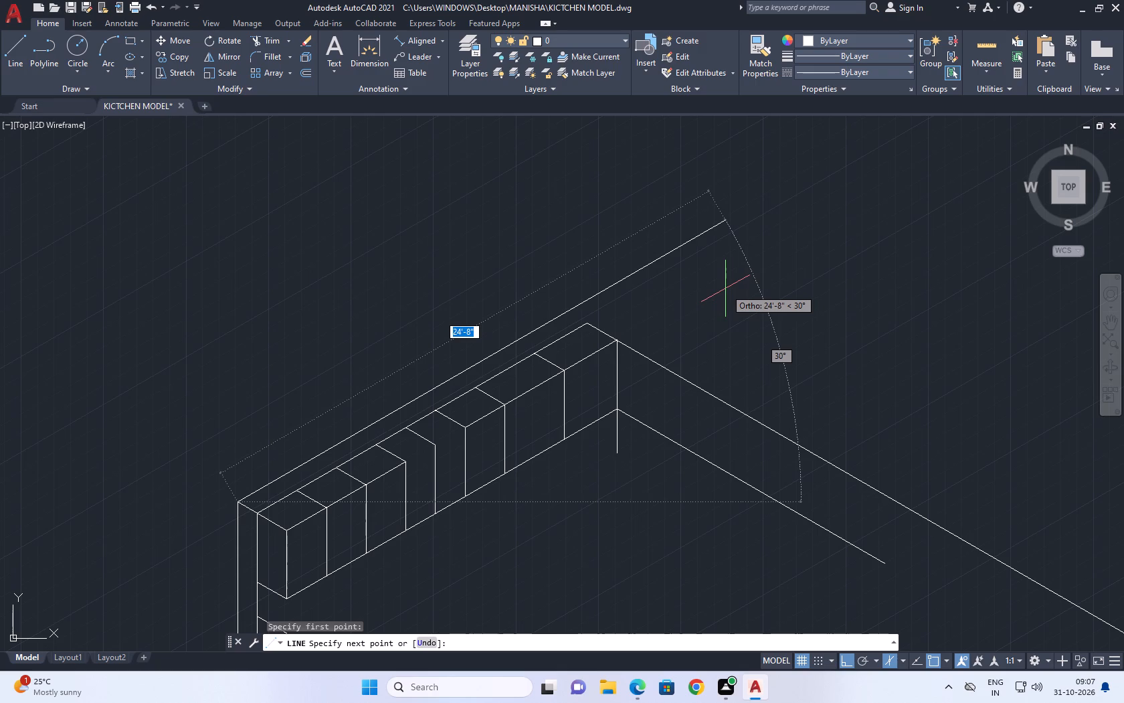
pyautogui.write('16')
pyautogui.write("'8")
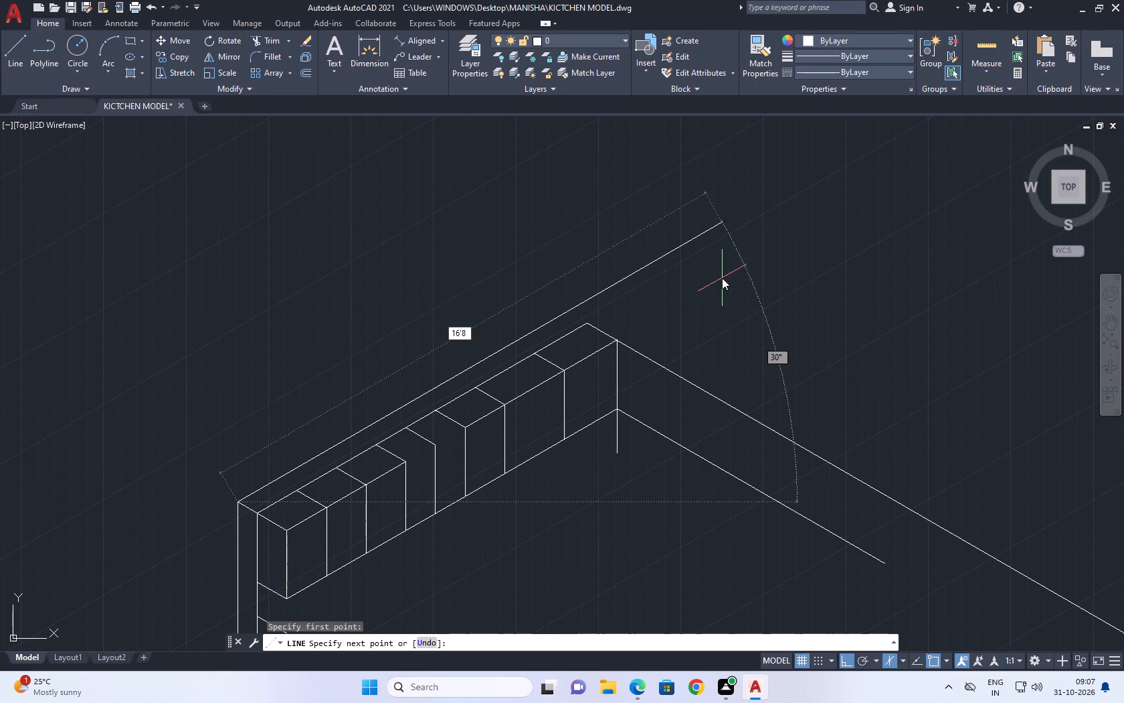
pyautogui.press('Return')
pyautogui.scroll(2, 593, 322)
pyautogui.click(579, 321)
pyautogui.moveTo(620, 284); pyautogui.dragTo(619, 272, button='right')
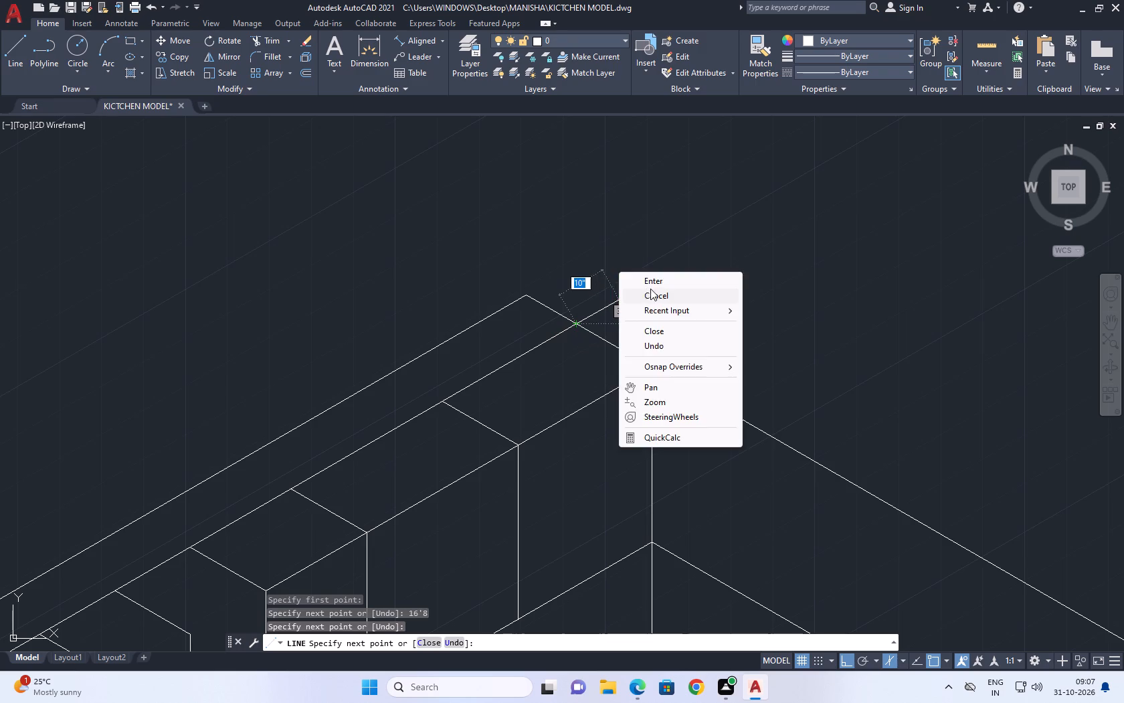
pyautogui.click(650, 289)
# Extend the wall's outer top edge by a 1' line in the same direction past the corner.
pyautogui.moveTo(691, 272); pyautogui.dragTo(424, 286, button='middle')
pyautogui.click(25, 47)
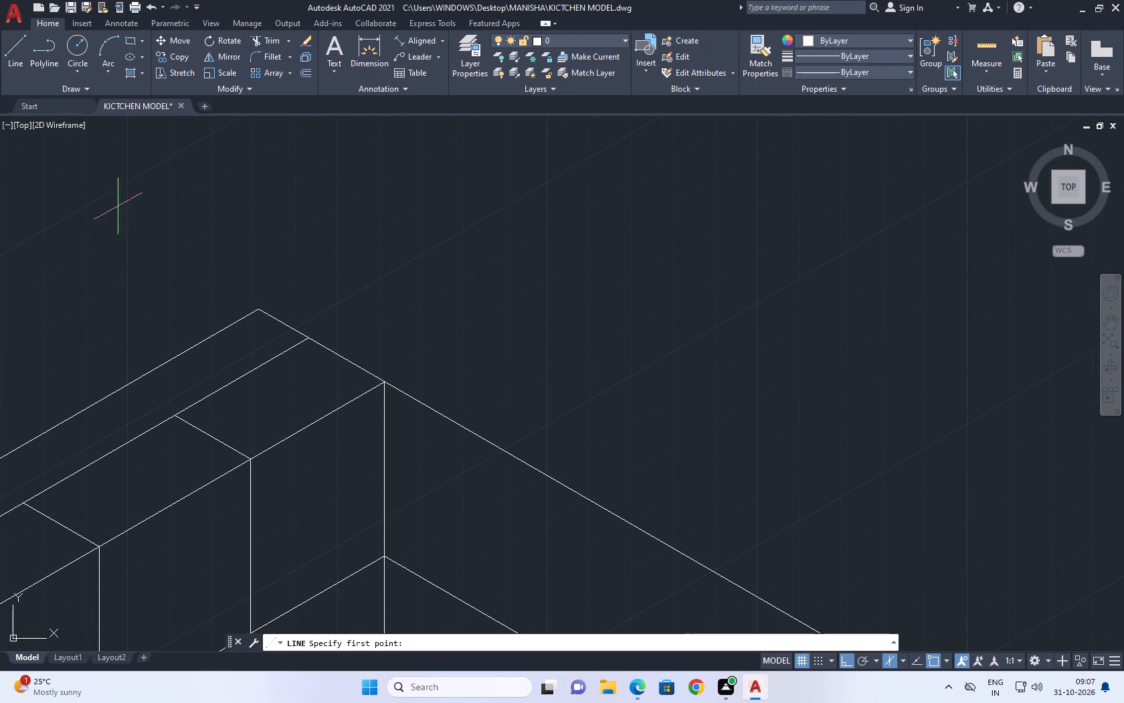
pyautogui.click(257, 308)
pyautogui.moveTo(499, 228); pyautogui.dragTo(417, 260, button='middle')
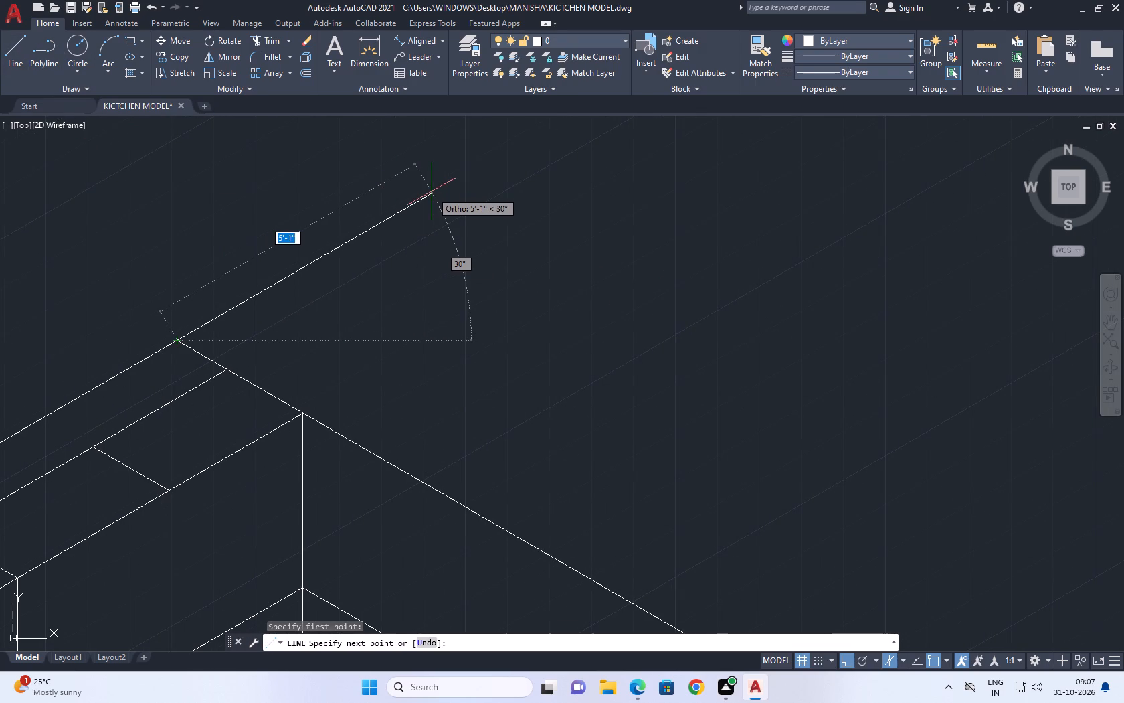
pyautogui.press('1')
pyautogui.press('Return')
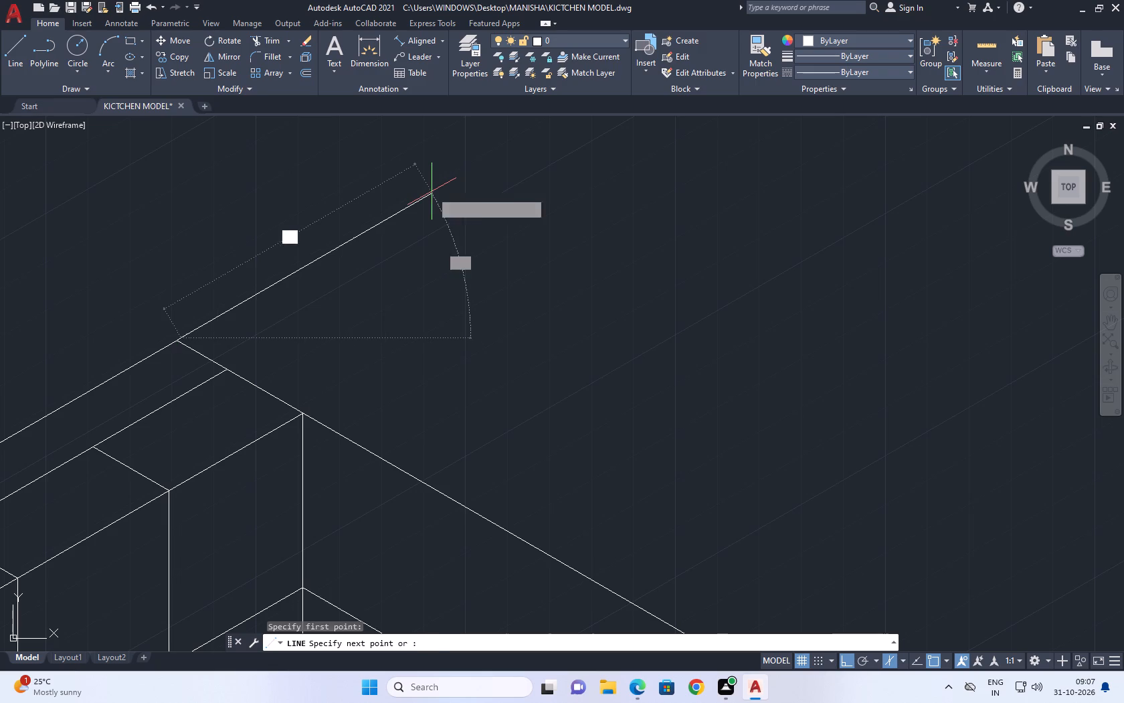
pyautogui.hotkey('ctrl', 'z')
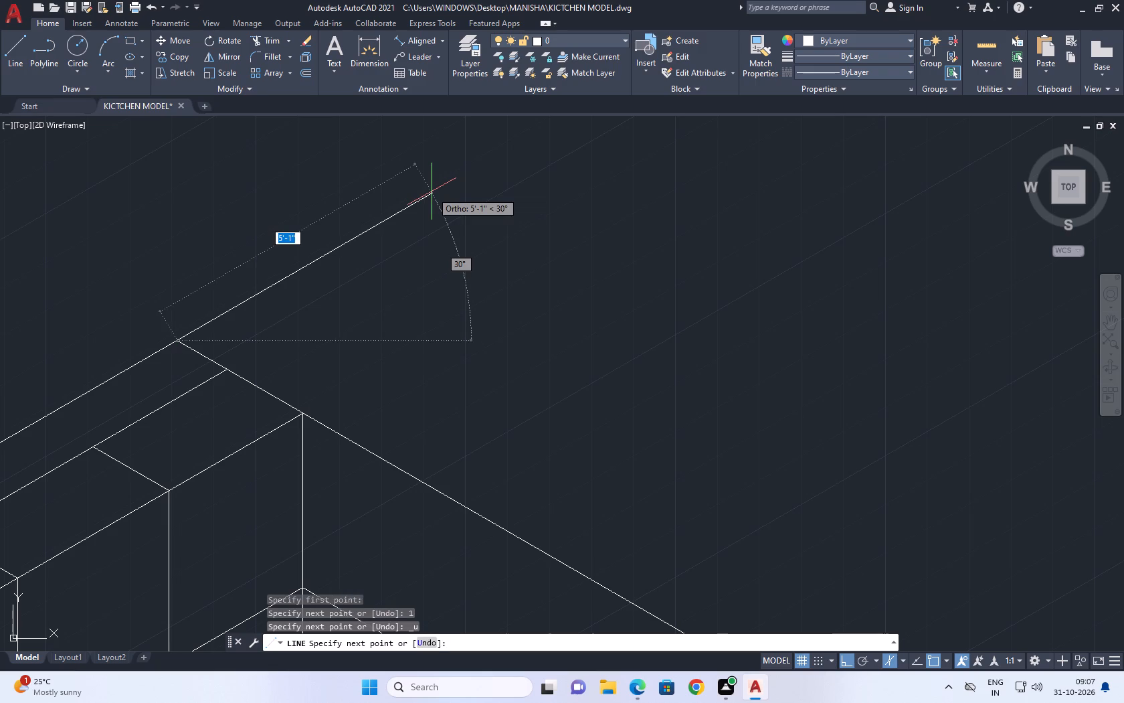
pyautogui.write("1'")
pyautogui.press('Return')
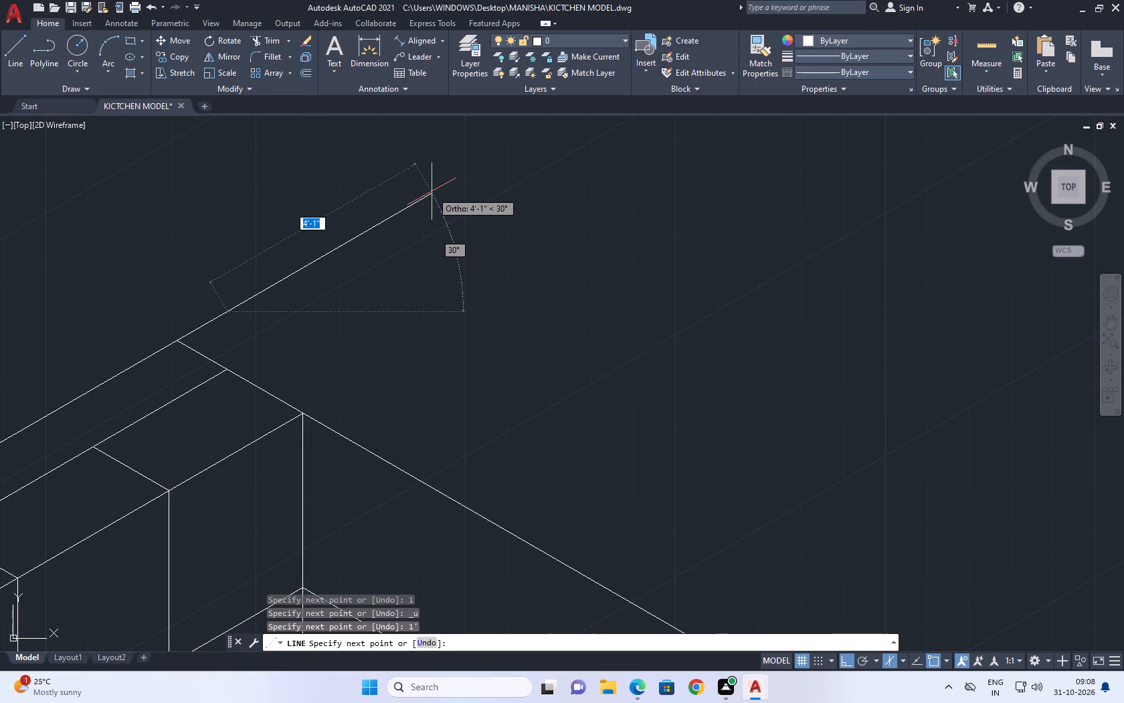
# Draw the adjacent wall's outer top edge from the new corner, parallel to its inner edge and stopping short of that edge's end.
pyautogui.scroll(-1, 432, 191)
pyautogui.scroll(-1, 458, 370)
pyautogui.moveTo(531, 331); pyautogui.dragTo(371, 270, button='middle')
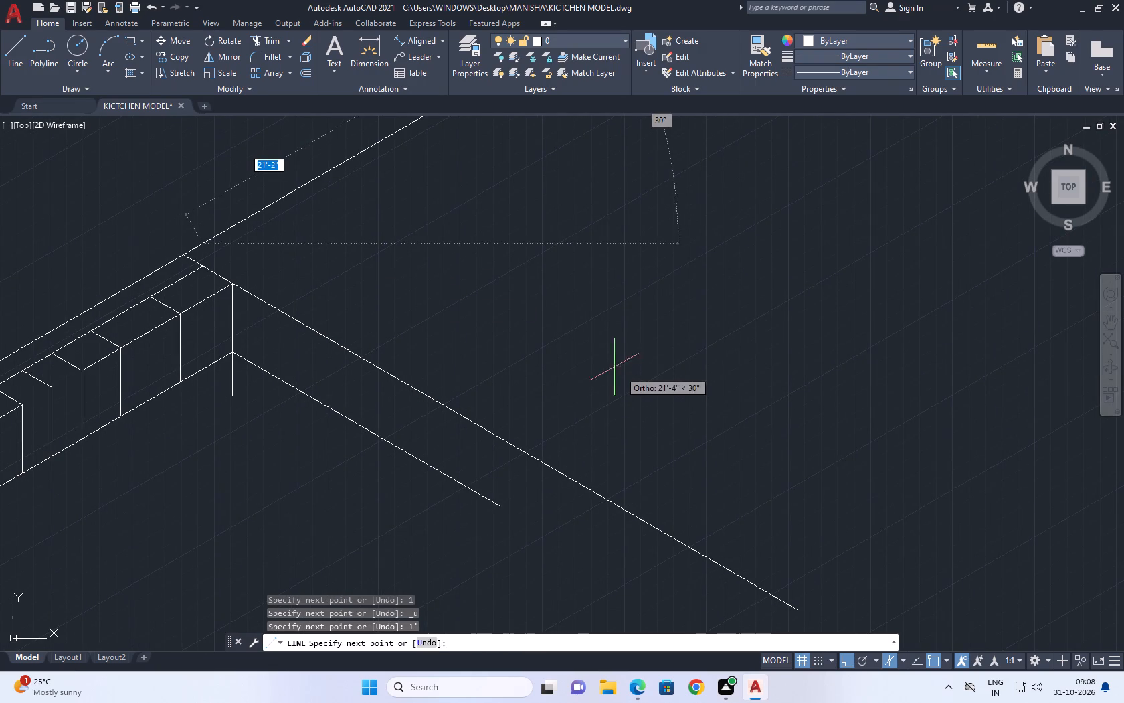
pyautogui.press('F5')
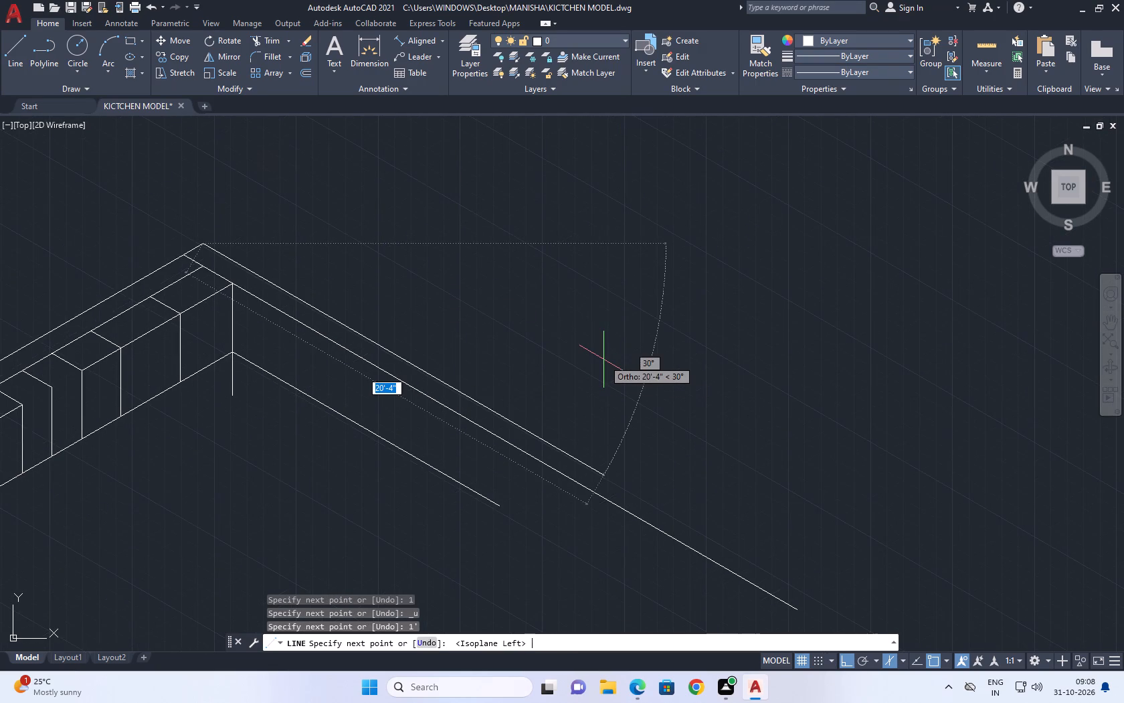
pyautogui.moveTo(624, 414); pyautogui.dragTo(567, 267, button='middle')
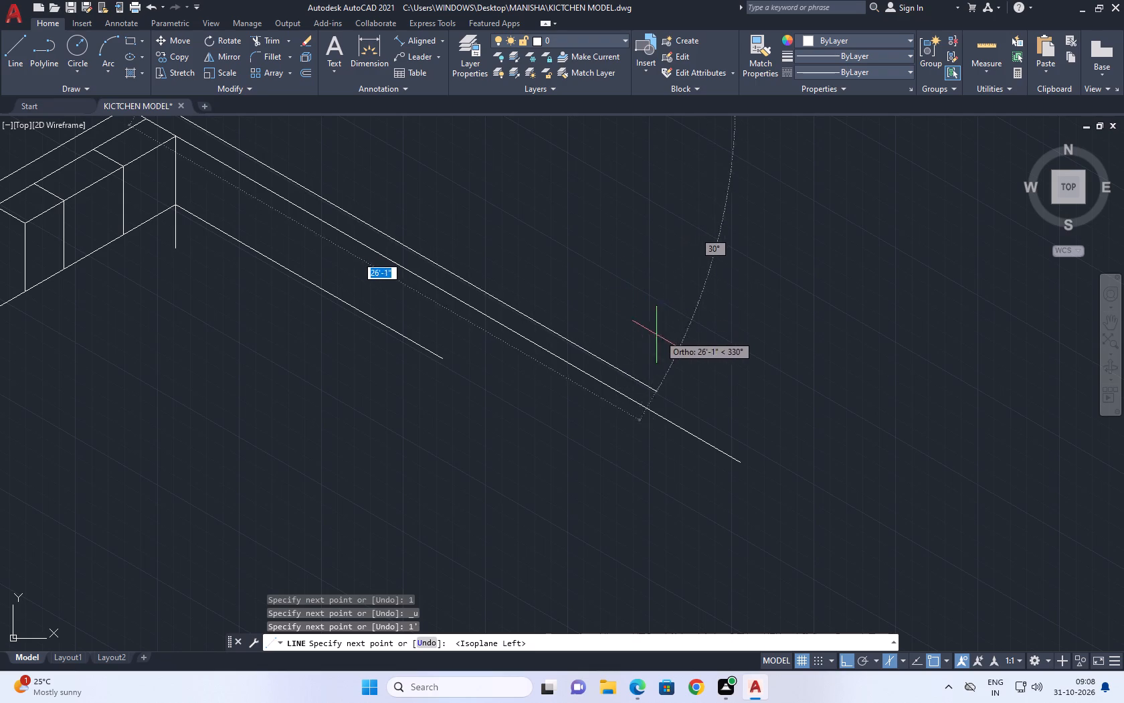
pyautogui.click(626, 333)
pyautogui.rightClick(648, 287)
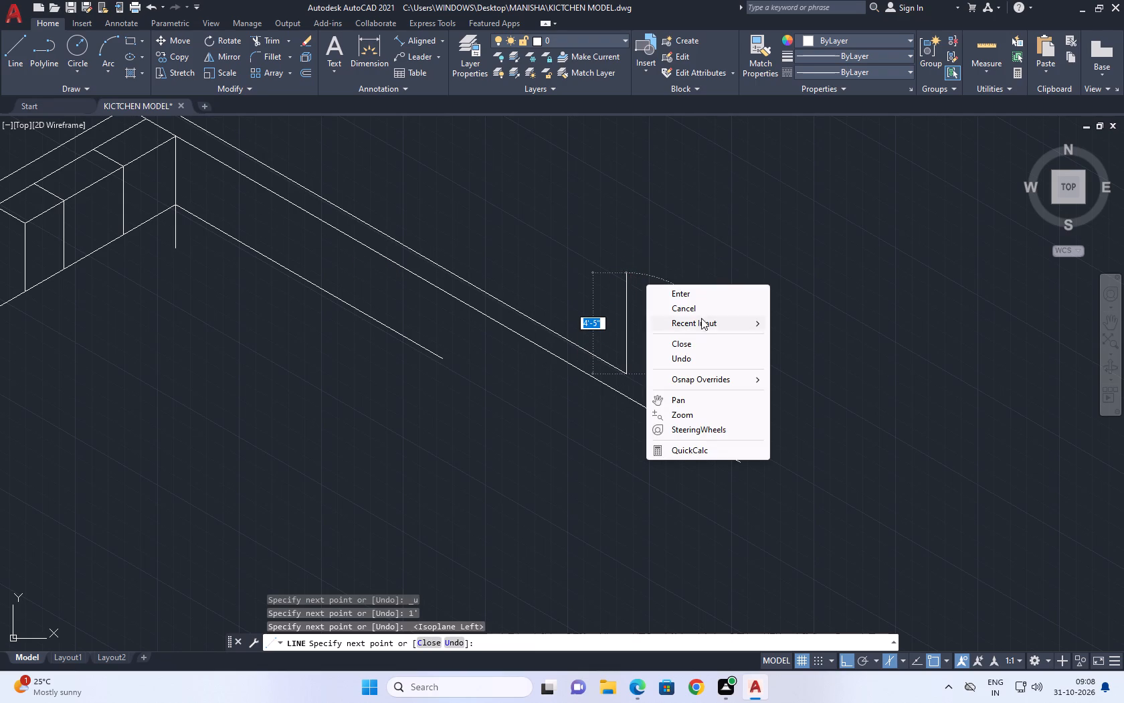
pyautogui.click(704, 309)
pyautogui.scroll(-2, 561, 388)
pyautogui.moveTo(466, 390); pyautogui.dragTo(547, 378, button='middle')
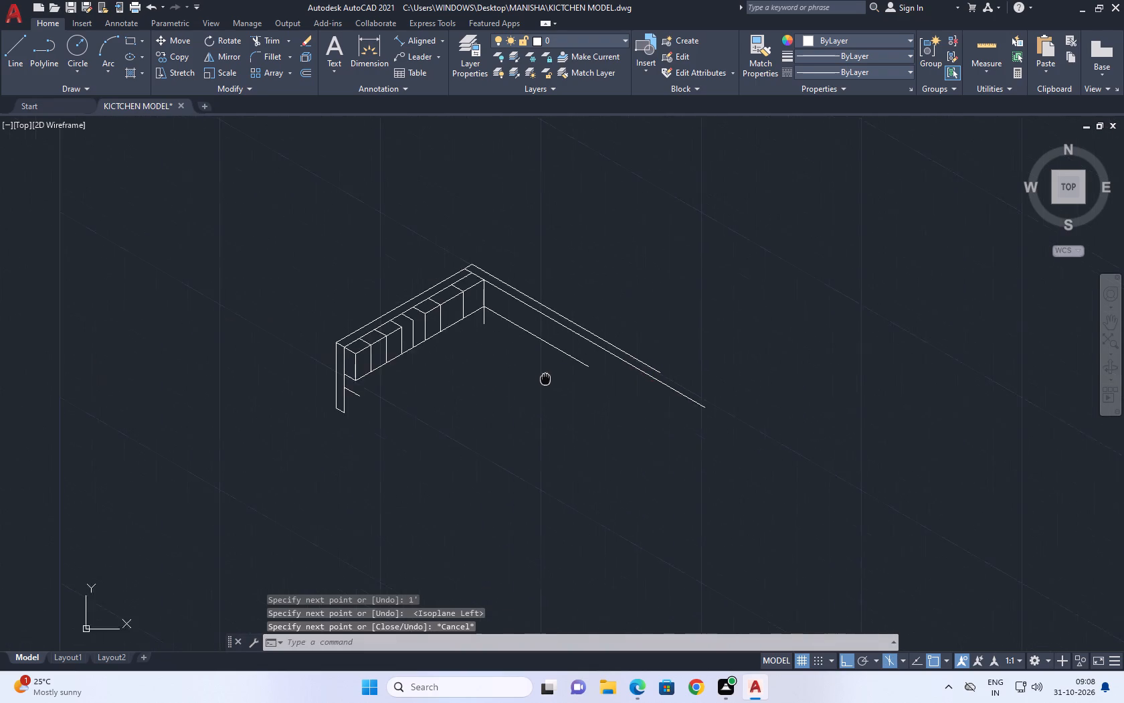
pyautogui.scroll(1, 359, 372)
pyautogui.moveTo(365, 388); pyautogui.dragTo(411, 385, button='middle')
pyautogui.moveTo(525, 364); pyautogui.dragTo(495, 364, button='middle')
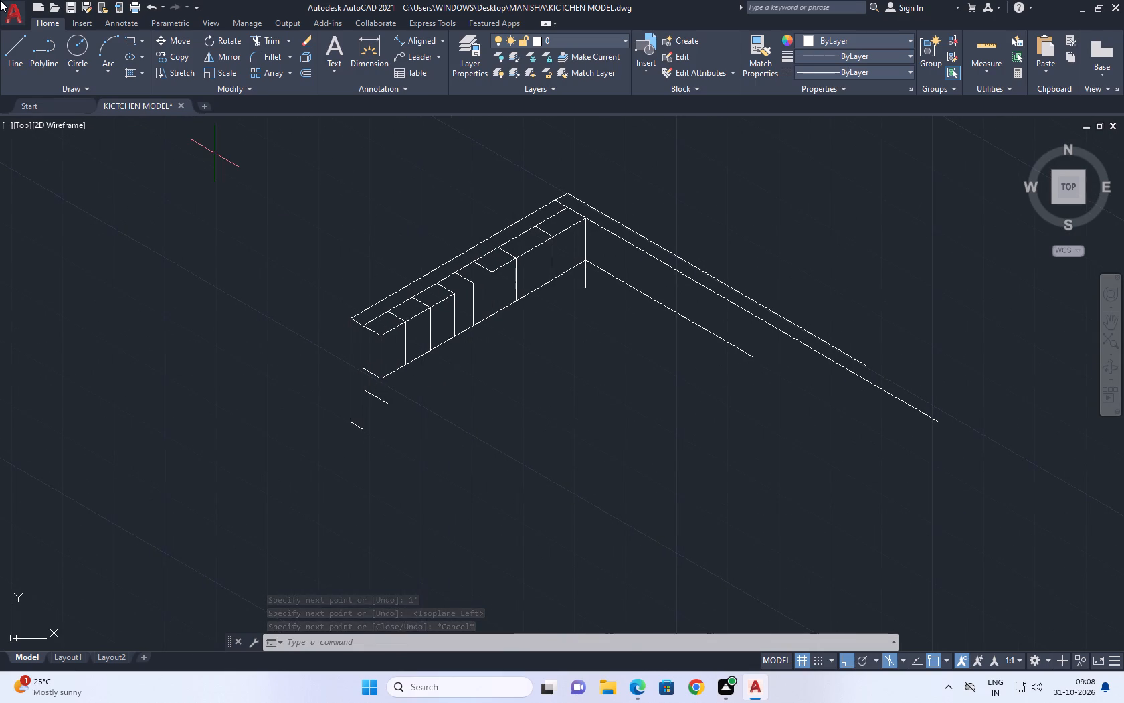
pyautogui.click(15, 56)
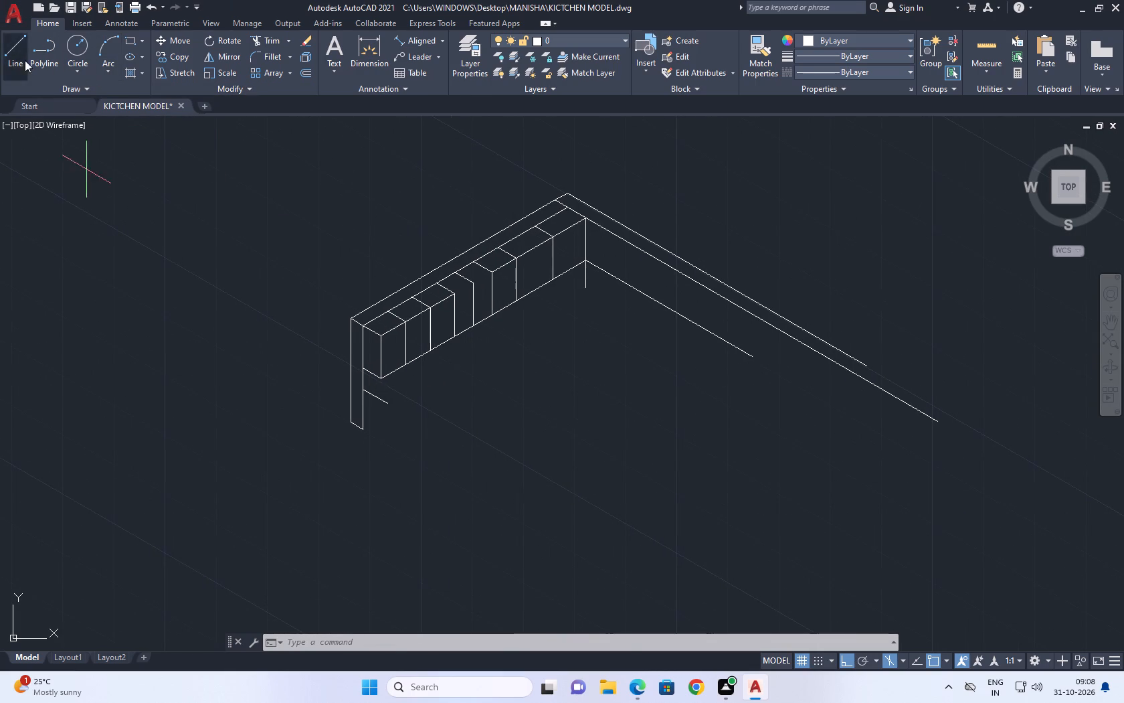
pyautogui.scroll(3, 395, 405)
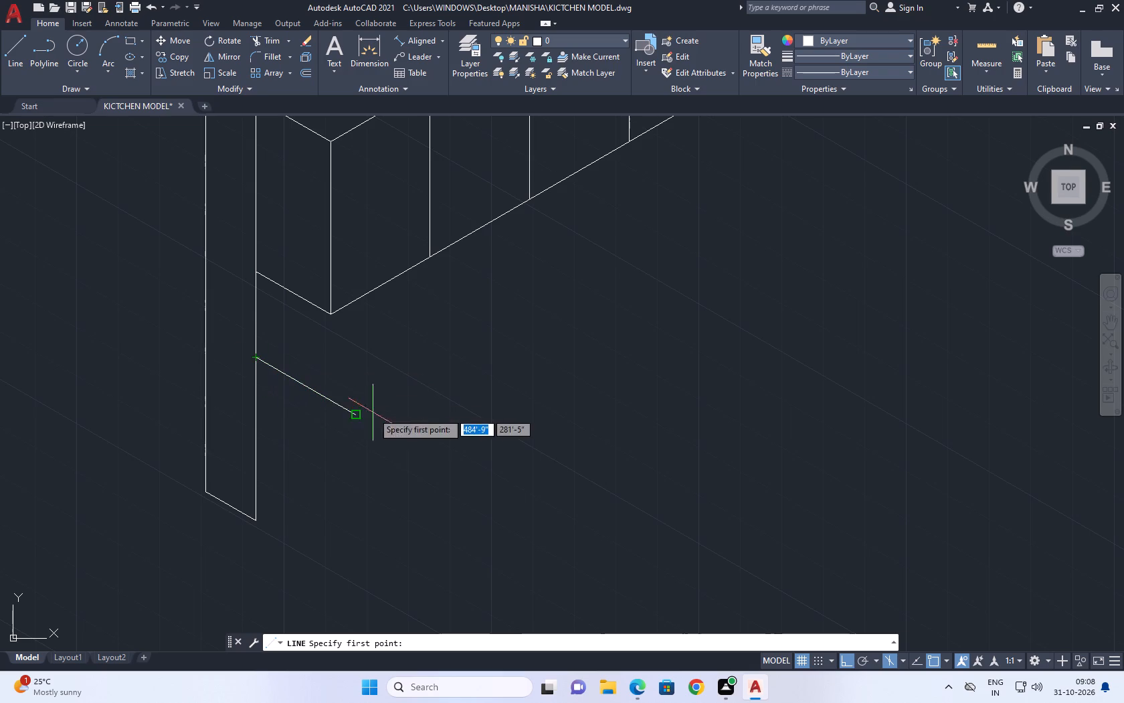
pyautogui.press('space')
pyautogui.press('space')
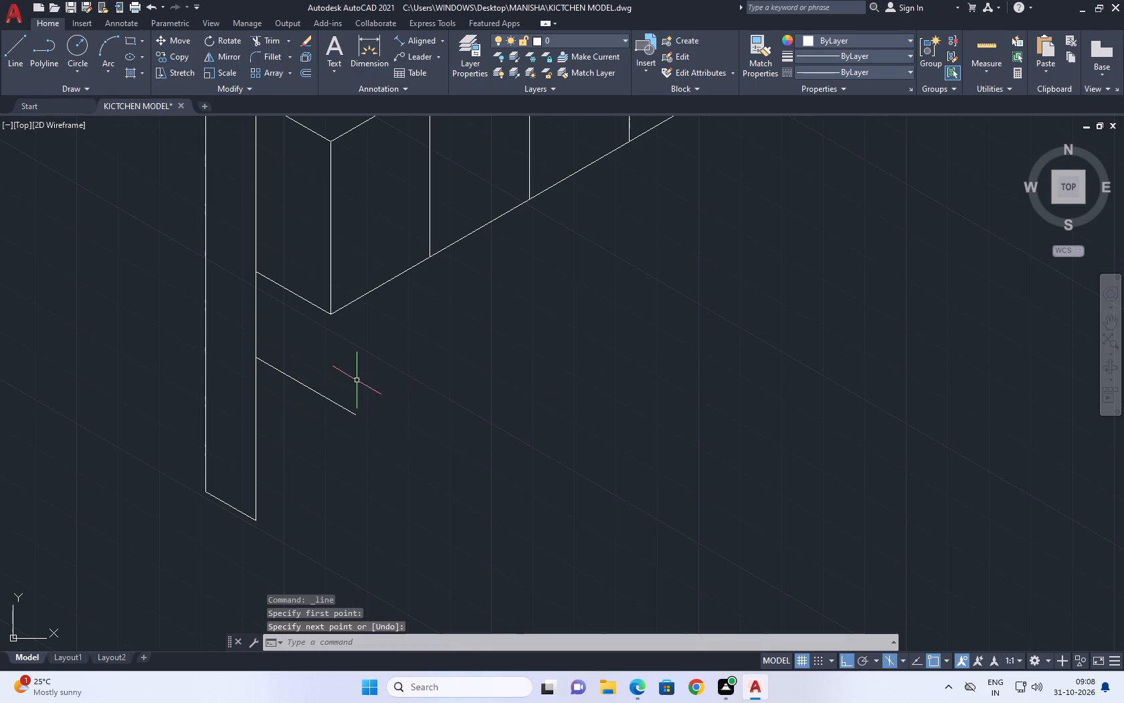
# Measure the length of the short line projecting from the wall's inner edge below the upper cabinet.
pyautogui.click(410, 34)
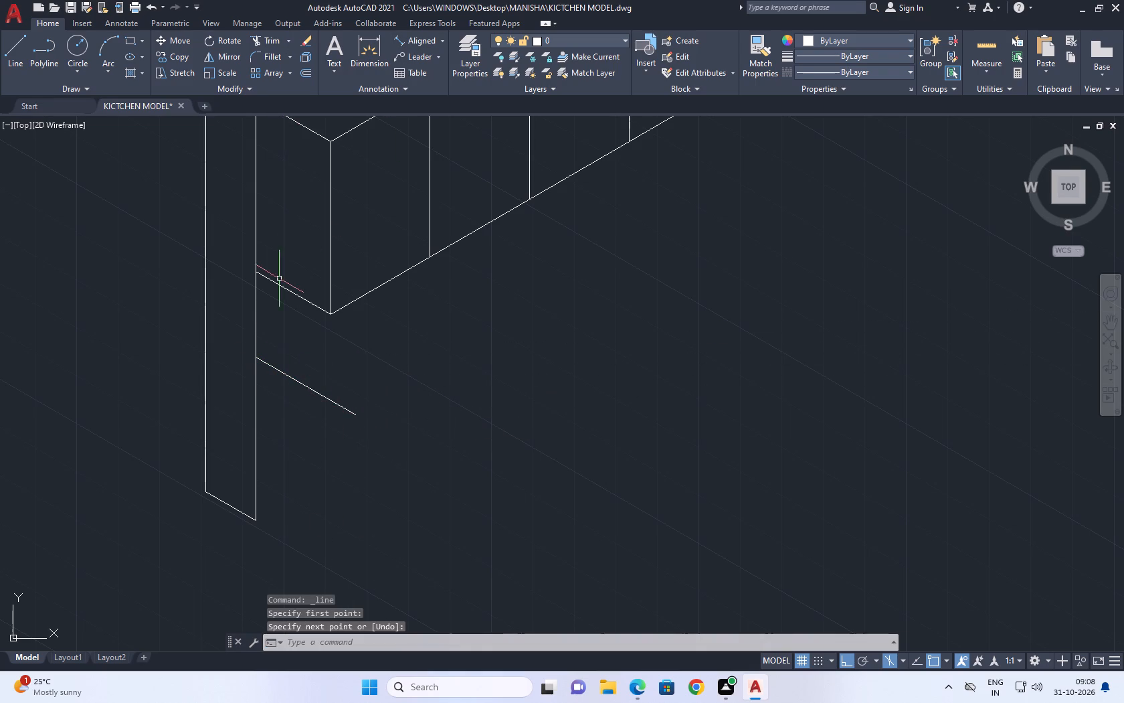
pyautogui.click(417, 40)
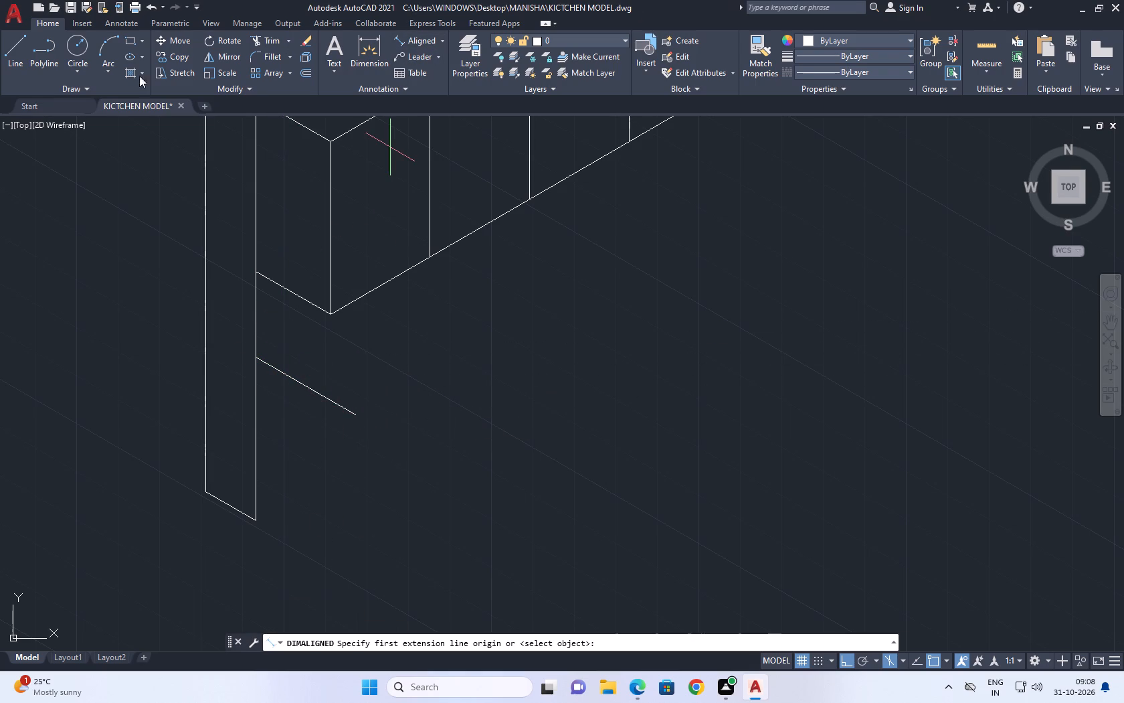
pyautogui.click(258, 360)
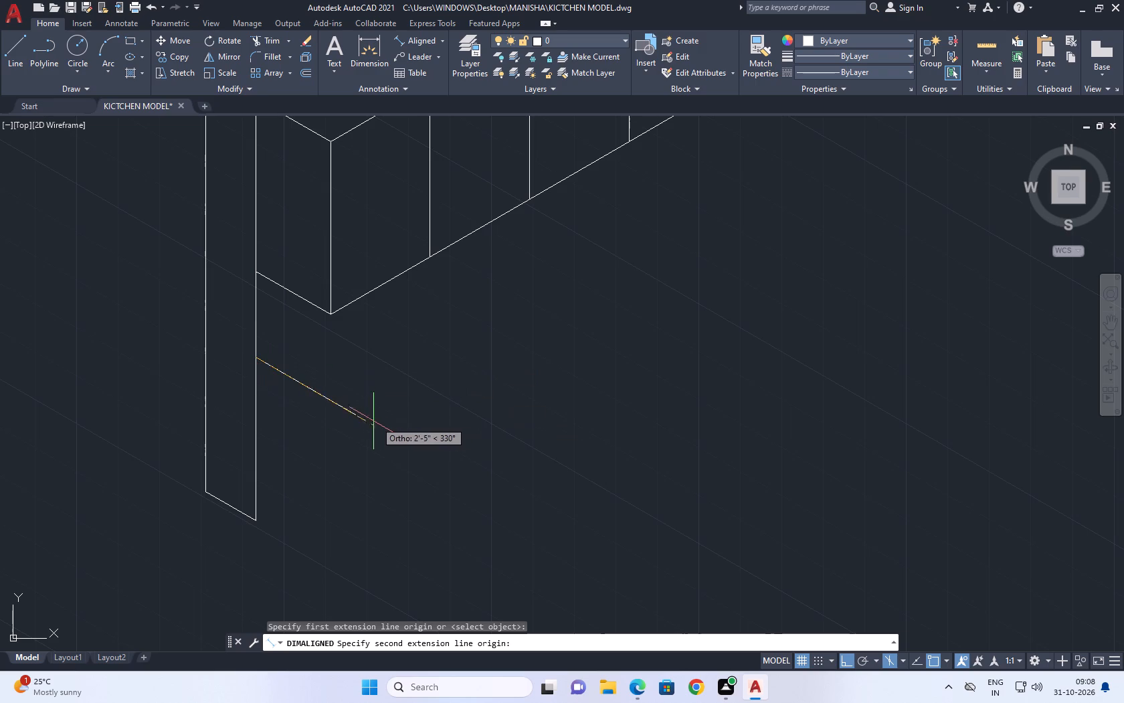
pyautogui.click(353, 415)
pyautogui.rightClick(335, 434)
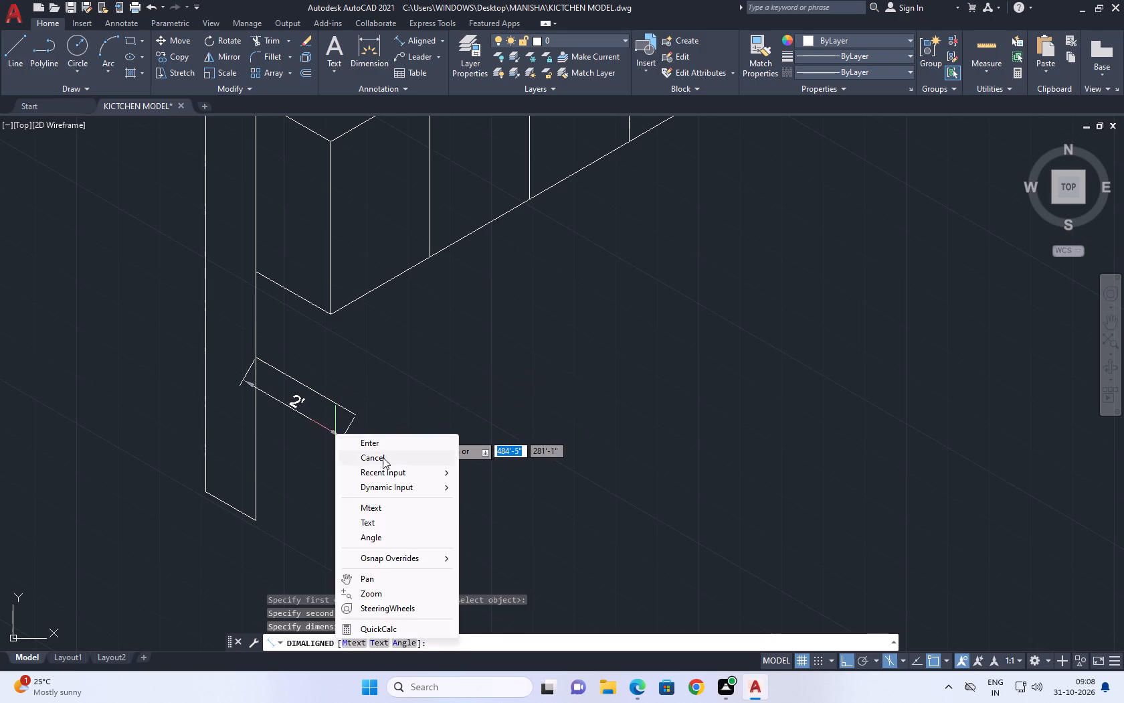
pyautogui.click(383, 457)
# Measure the upper cabinet's depth along the top edge at its free end.
pyautogui.moveTo(411, 370); pyautogui.dragTo(358, 413, button='middle')
pyautogui.scroll(-2, 409, 407)
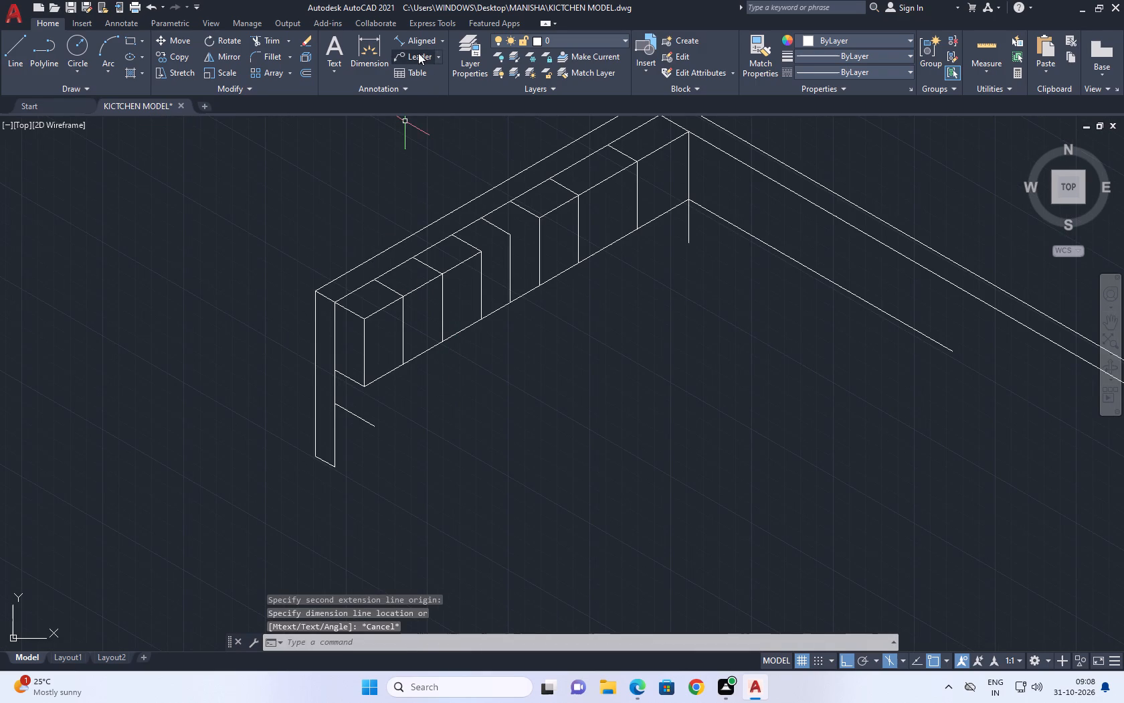
pyautogui.click(419, 44)
pyautogui.scroll(2, 329, 300)
pyautogui.click(341, 307)
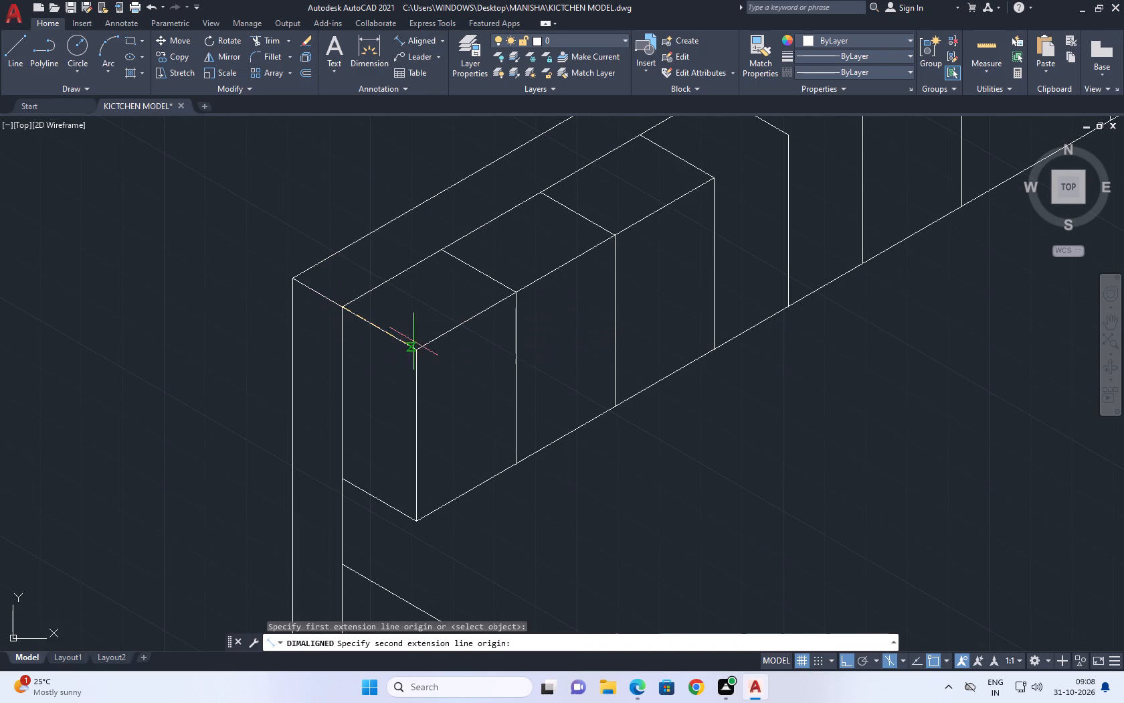
pyautogui.click(414, 347)
pyautogui.rightClick(411, 322)
pyautogui.click(442, 340)
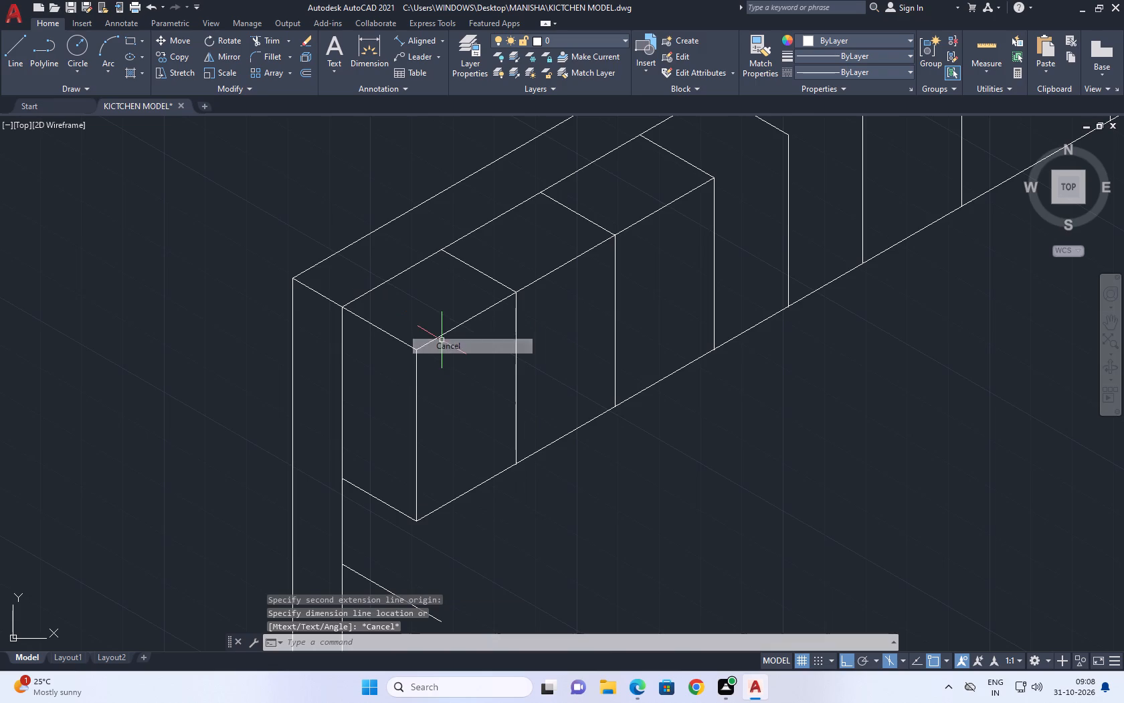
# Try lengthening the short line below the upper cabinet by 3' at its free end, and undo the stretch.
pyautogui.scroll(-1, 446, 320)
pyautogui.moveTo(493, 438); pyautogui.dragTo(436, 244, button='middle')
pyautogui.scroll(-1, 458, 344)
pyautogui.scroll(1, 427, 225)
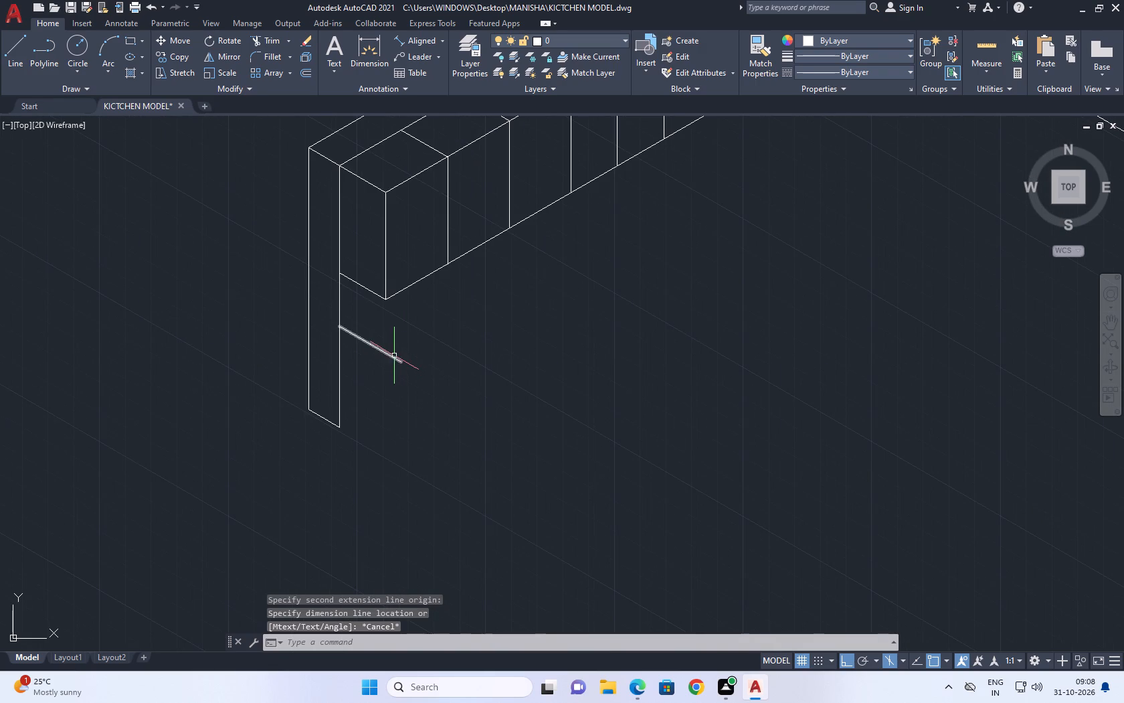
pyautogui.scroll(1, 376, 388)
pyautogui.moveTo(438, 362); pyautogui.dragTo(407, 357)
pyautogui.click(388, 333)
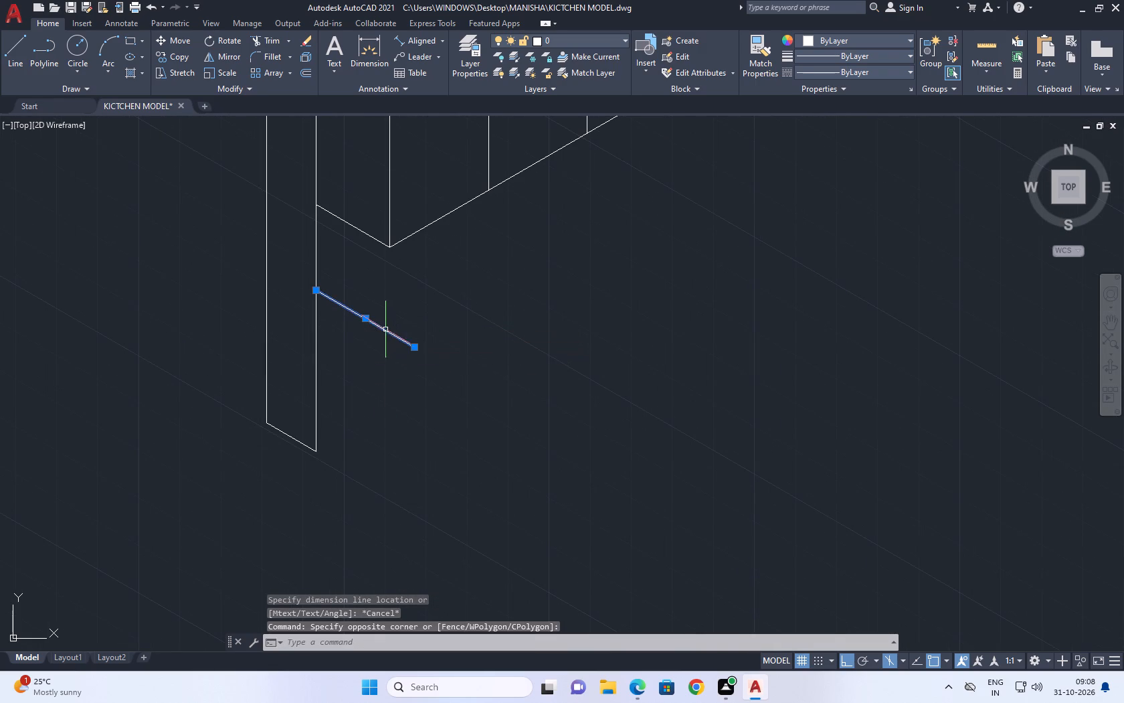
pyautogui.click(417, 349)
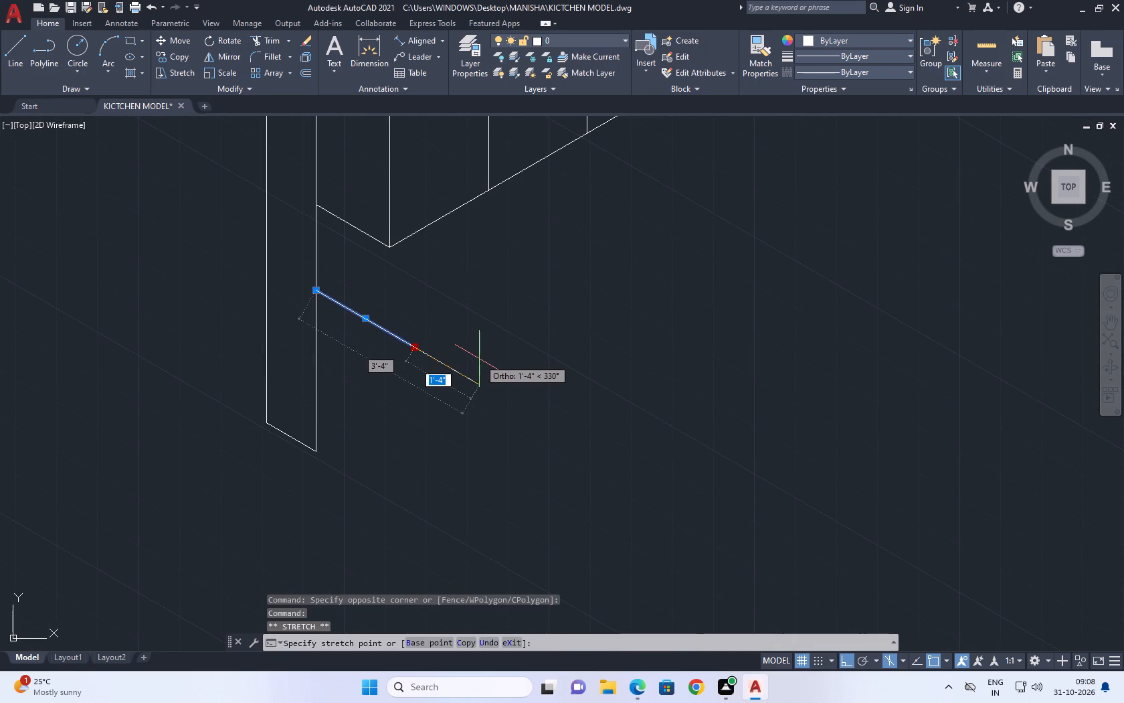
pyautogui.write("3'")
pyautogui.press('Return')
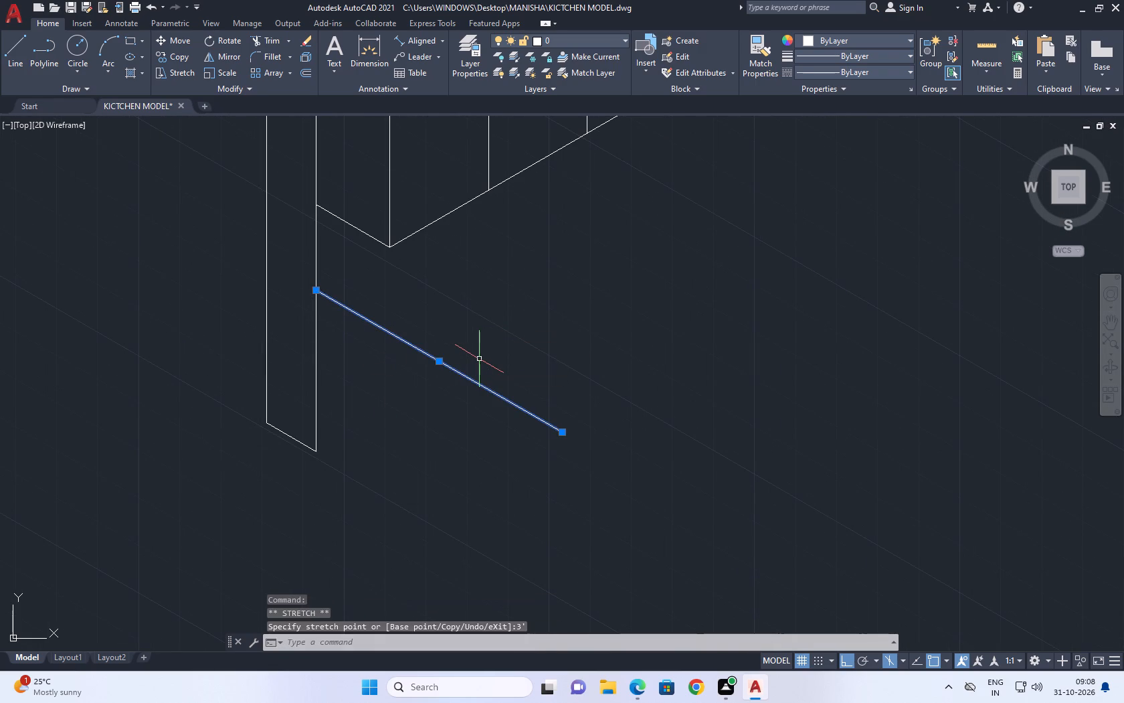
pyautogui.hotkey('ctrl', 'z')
# Lengthen the short line below the upper cabinet by 1' from its free end, keeping its direction.
pyautogui.moveTo(470, 367); pyautogui.dragTo(464, 365)
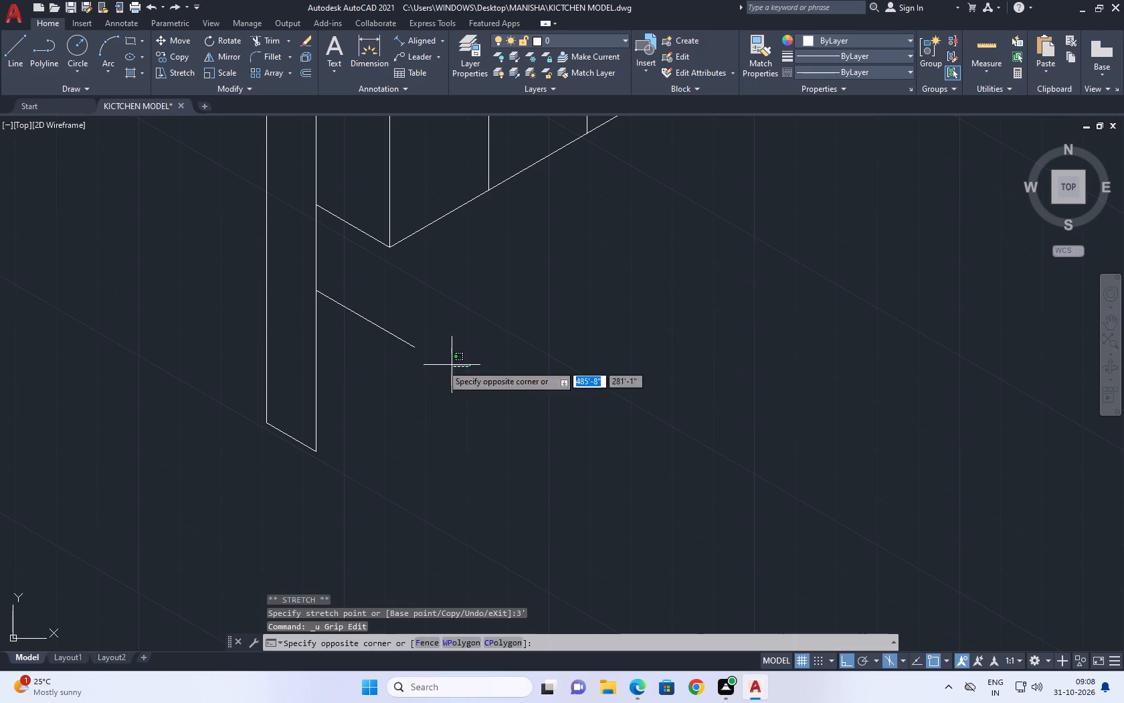
pyautogui.click(388, 328)
pyautogui.click(413, 345)
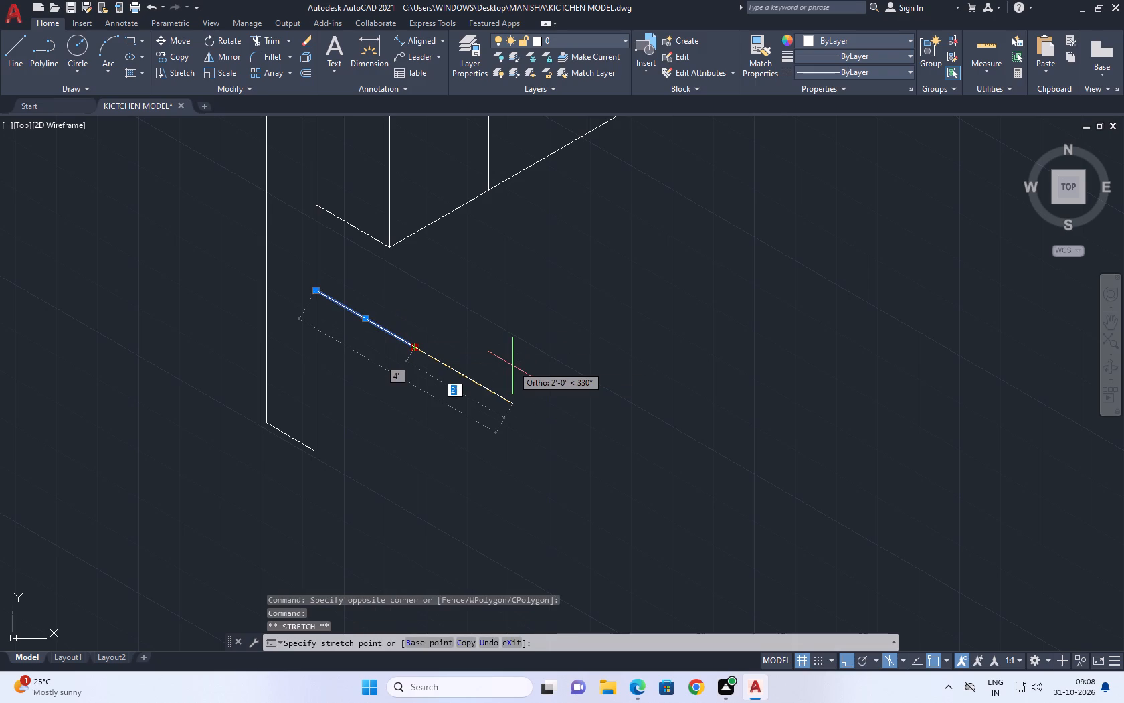
pyautogui.write("1'")
pyautogui.press('Return')
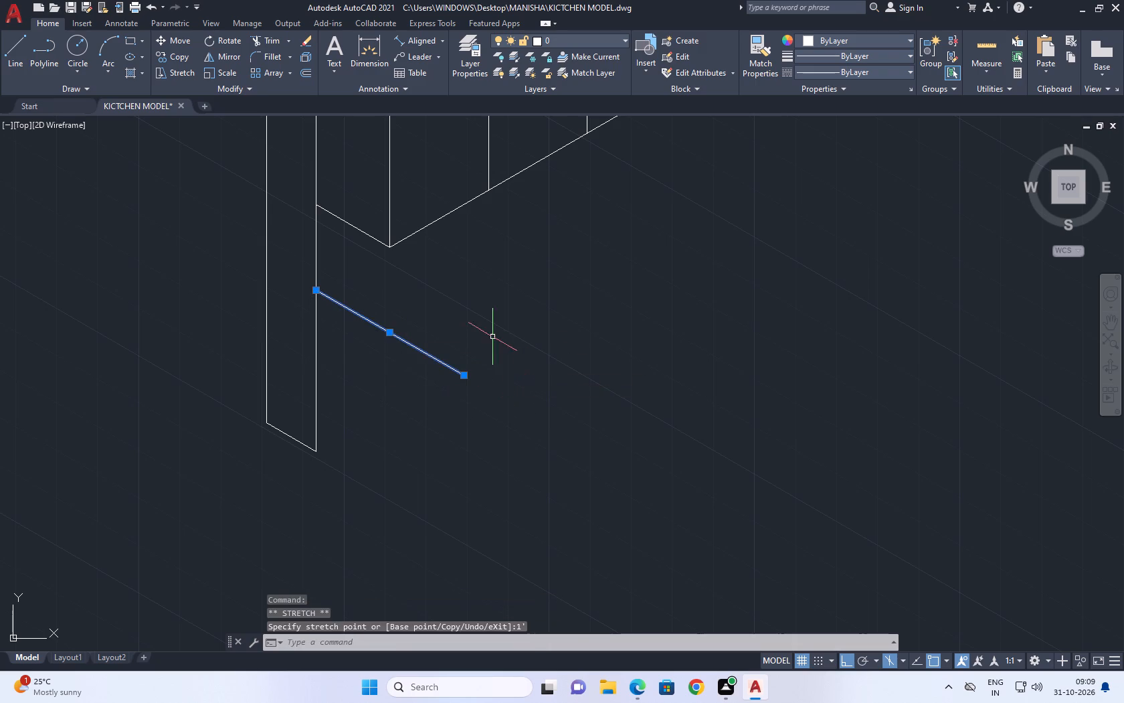
pyautogui.moveTo(508, 321); pyautogui.dragTo(505, 304, button='right')
pyautogui.click(546, 539)
# Switch the isometric drafting plane to Top while trying a line from the lengthened line's free end.
pyautogui.scroll(-2, 598, 288)
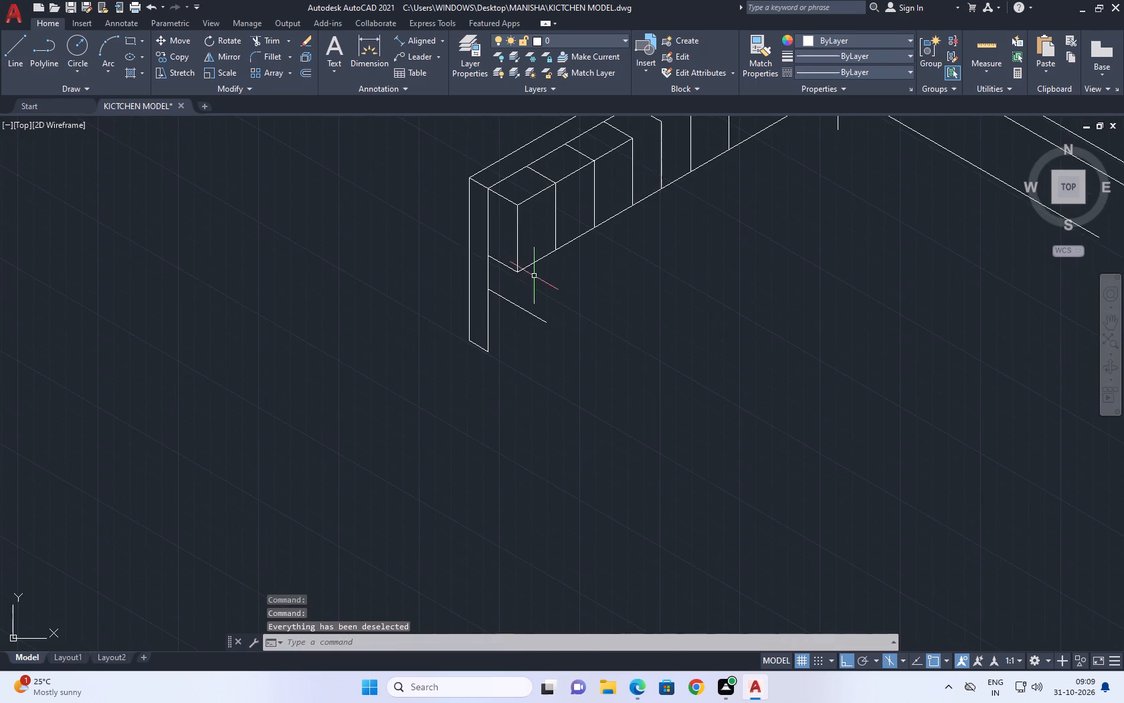
pyautogui.moveTo(525, 282); pyautogui.dragTo(411, 308, button='middle')
pyautogui.click(4, 48)
pyautogui.scroll(3, 455, 351)
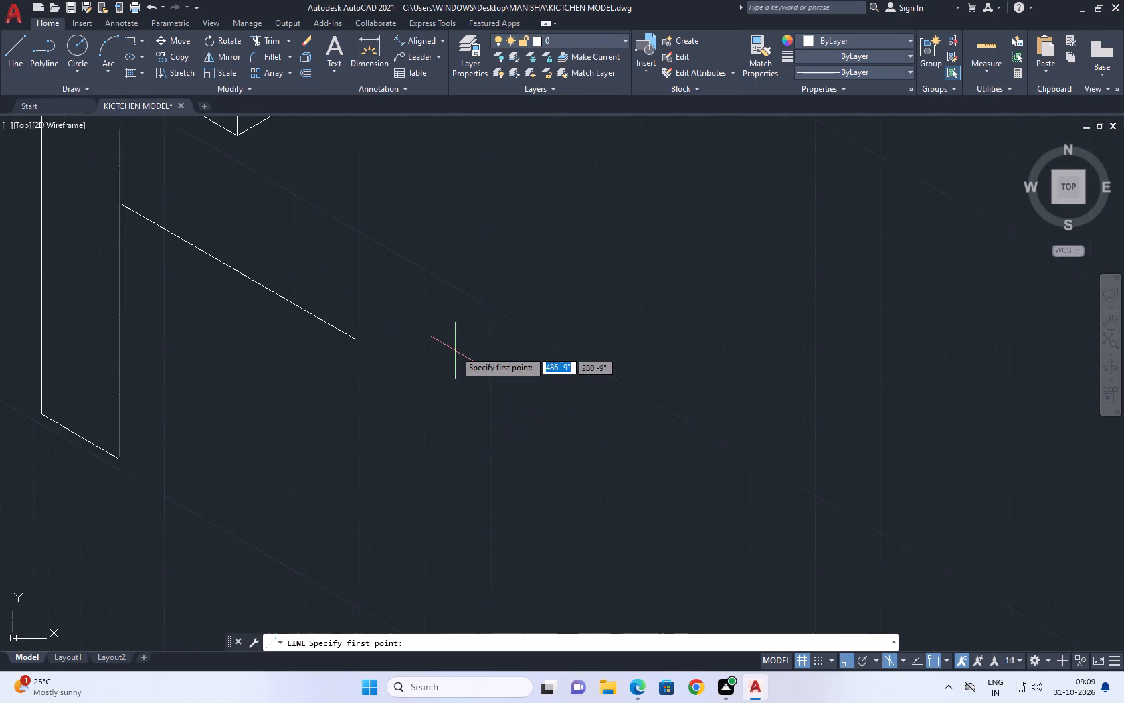
pyautogui.click(354, 339)
pyautogui.scroll(-2, 576, 285)
pyautogui.moveTo(652, 220); pyautogui.dragTo(525, 350, button='middle')
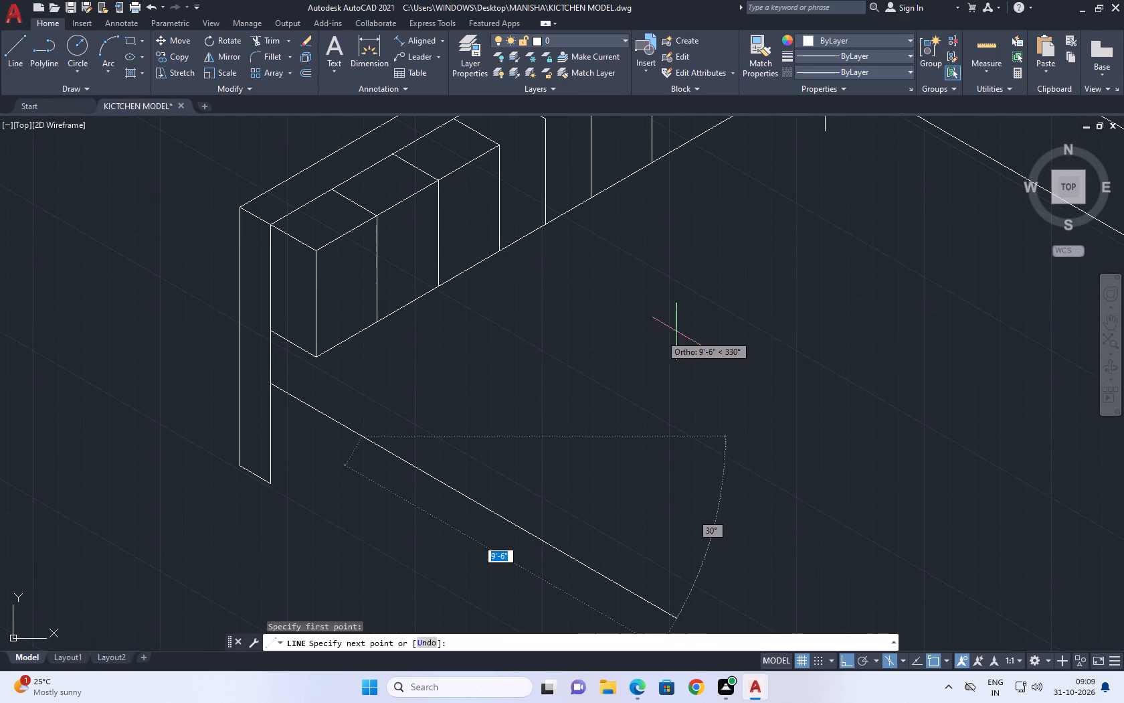
pyautogui.press('F5')
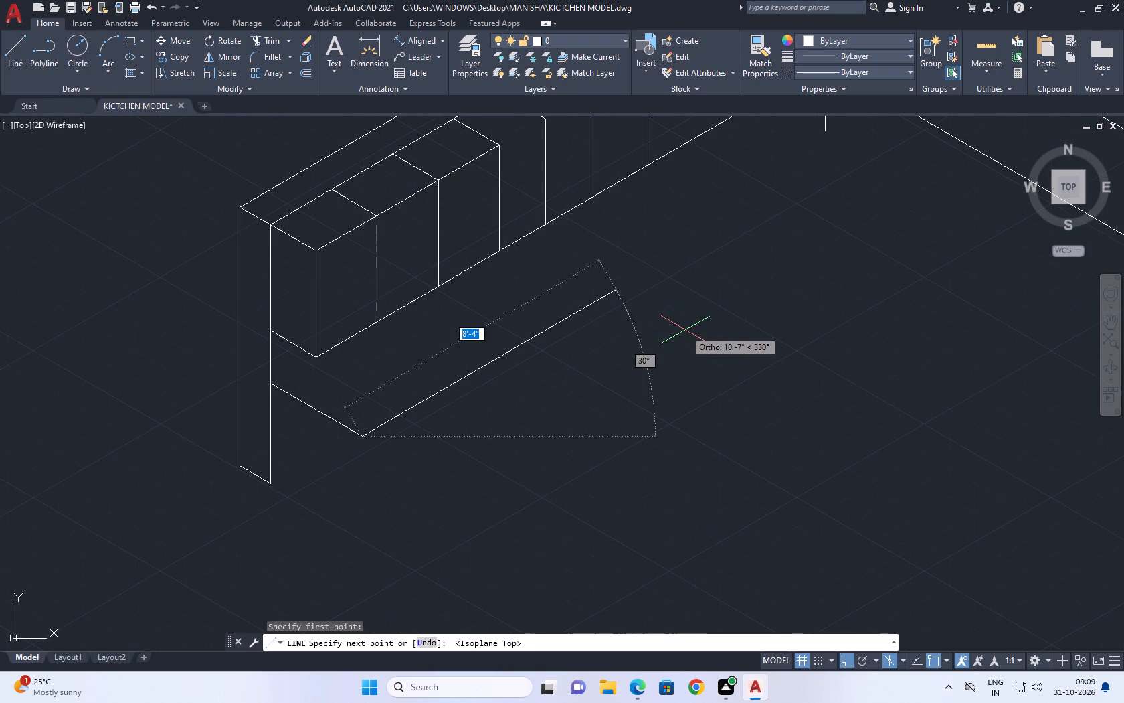
pyautogui.moveTo(757, 343); pyautogui.dragTo(736, 349, button='middle')
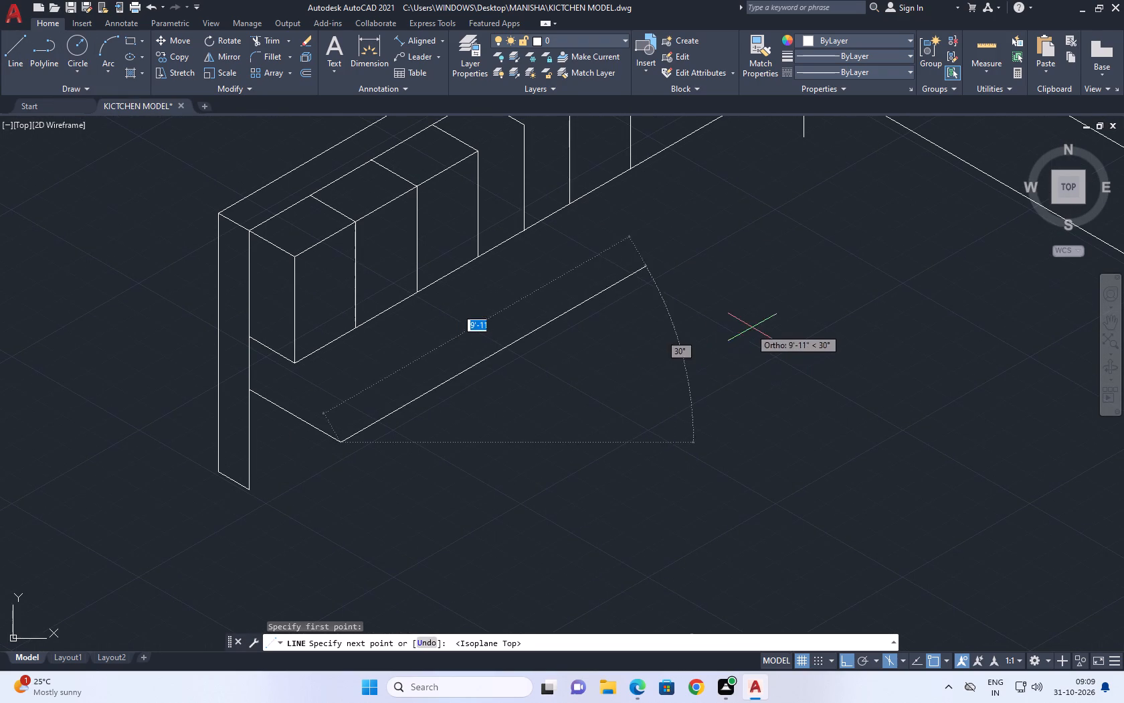
pyautogui.moveTo(752, 327); pyautogui.dragTo(737, 393, button='middle')
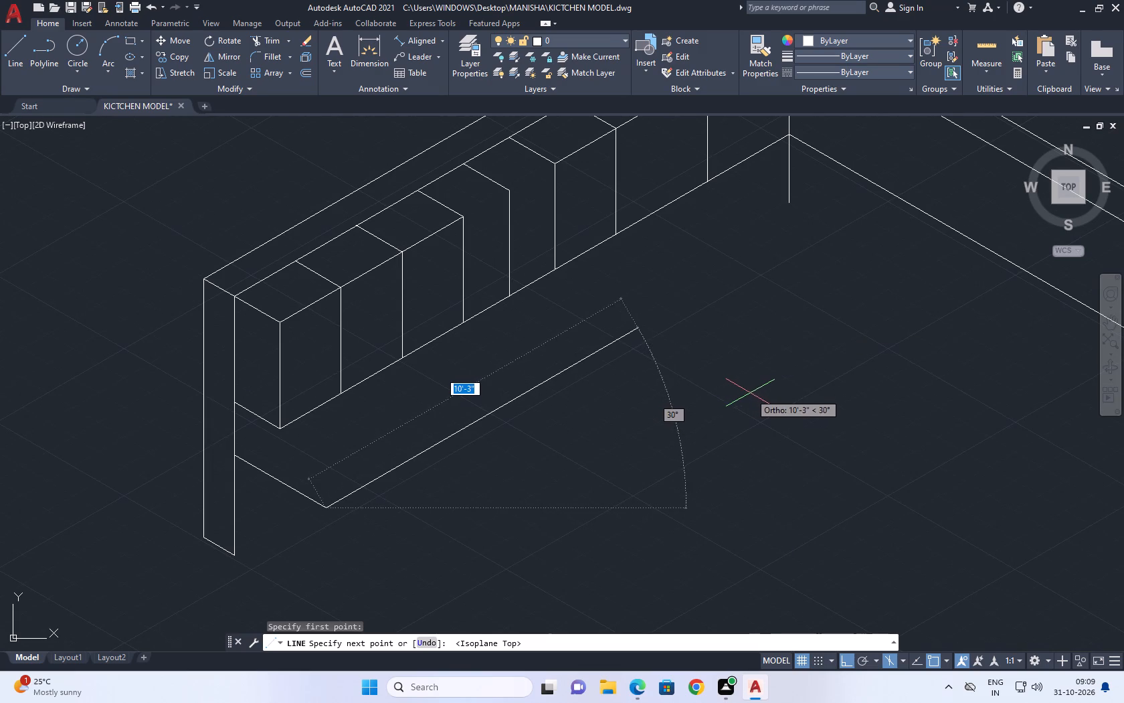
pyautogui.rightClick(751, 390)
pyautogui.click(787, 410)
# Draw a line about 9'-6" long from the lower line's free end, parallel to the cabinet, ending below the second divider from the wall corner.
pyautogui.moveTo(434, 420); pyautogui.dragTo(453, 390, button='middle')
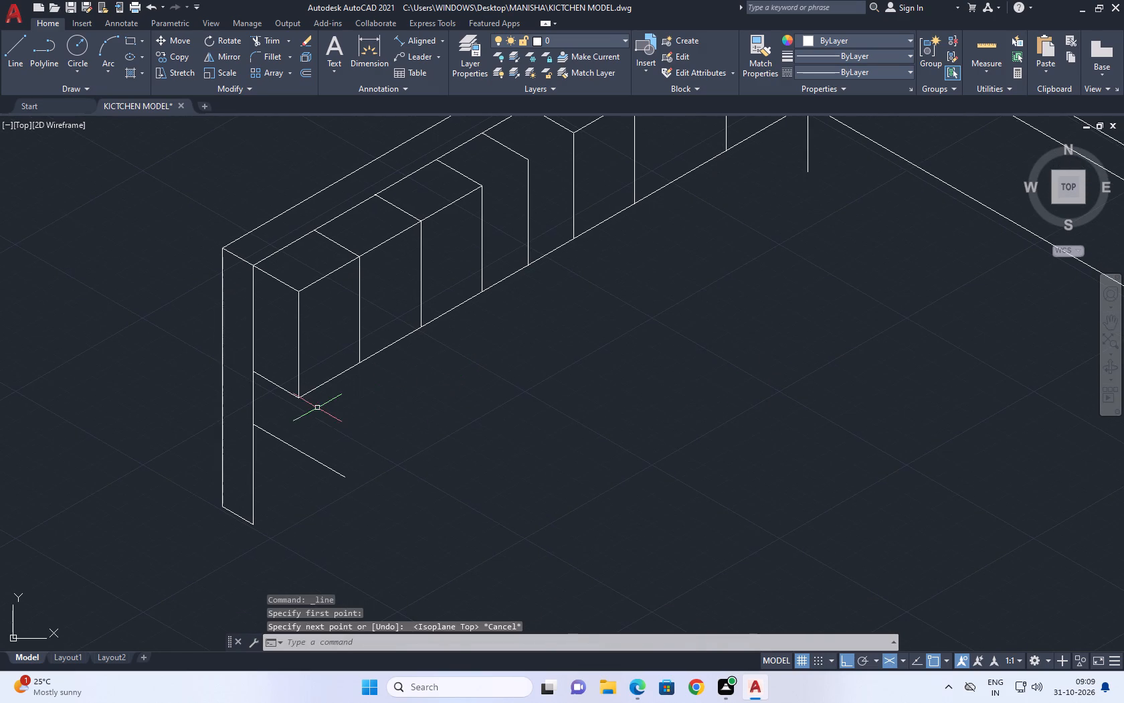
pyautogui.scroll(1, 301, 394)
pyautogui.moveTo(367, 387); pyautogui.dragTo(358, 355, button='middle')
pyautogui.scroll(1, 361, 368)
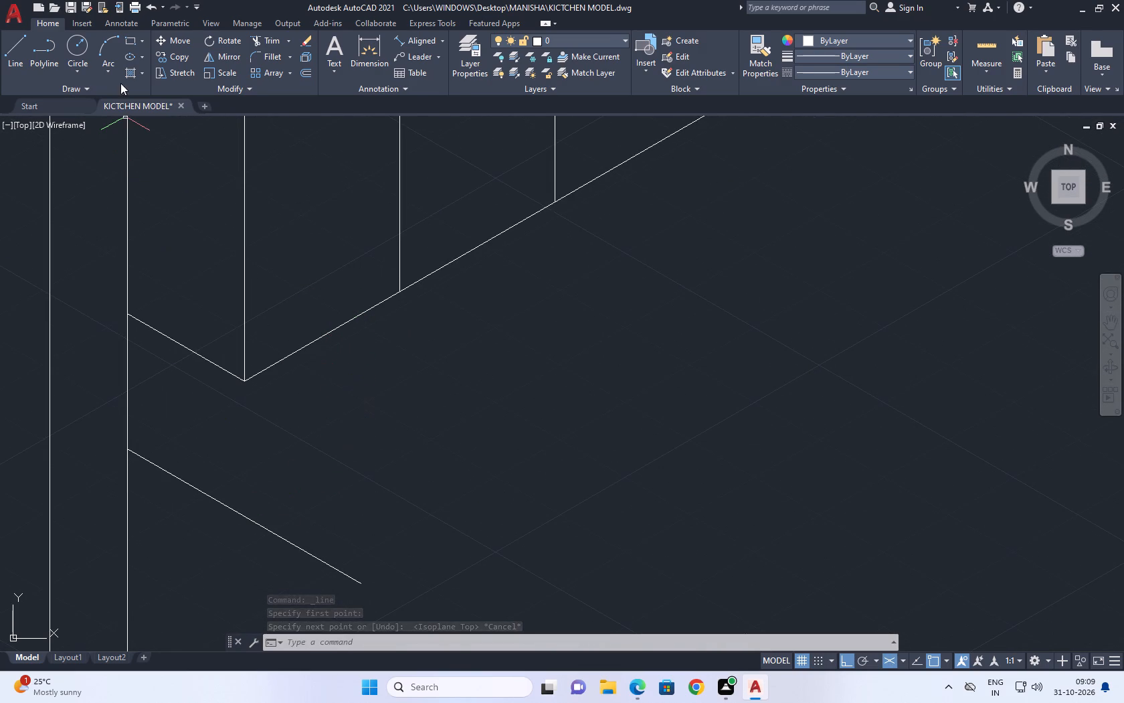
pyautogui.click(14, 52)
pyautogui.scroll(-1, 289, 378)
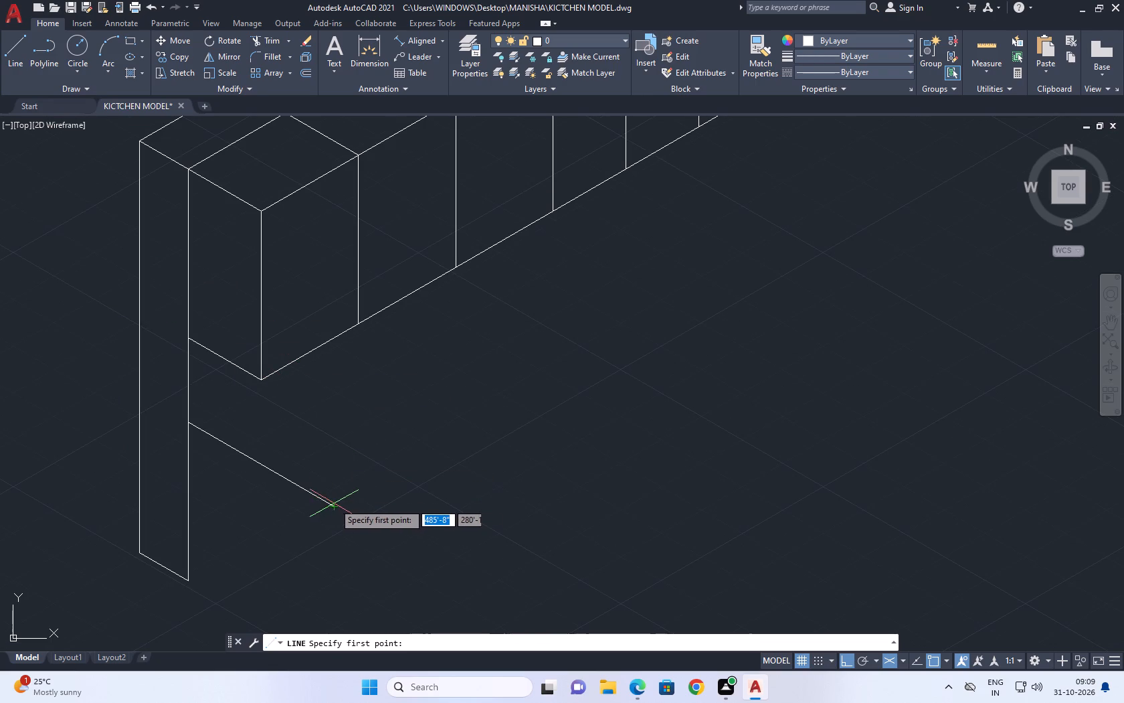
pyautogui.click(332, 507)
pyautogui.moveTo(551, 380); pyautogui.dragTo(429, 400, button='middle')
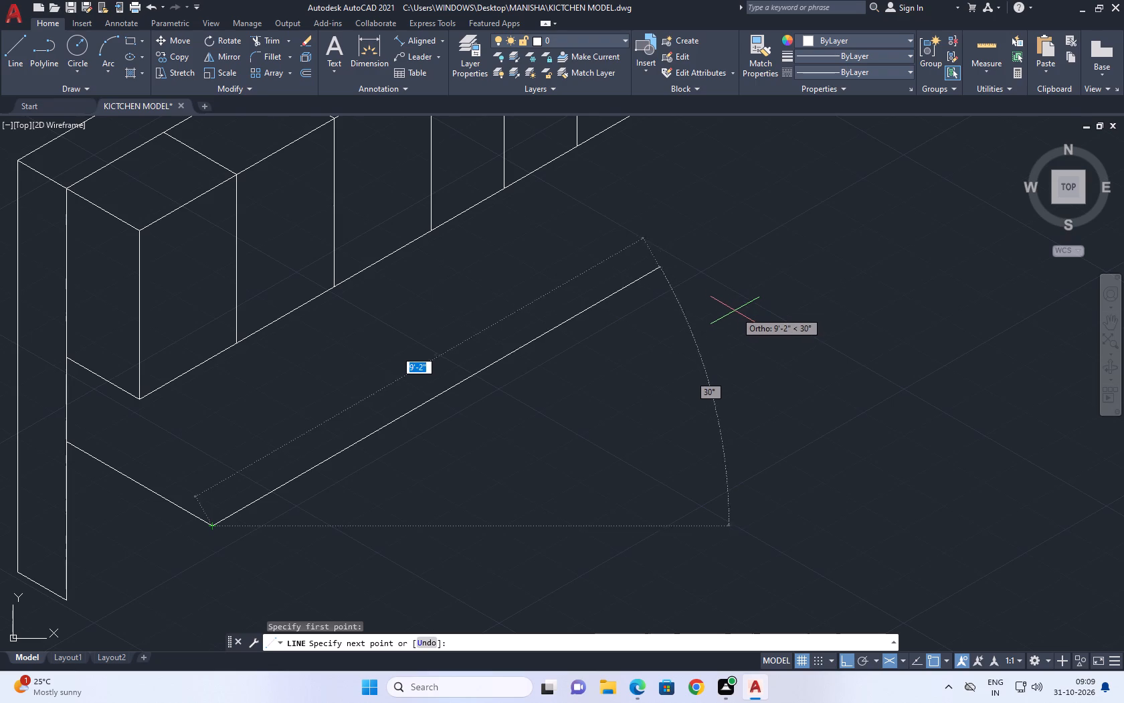
pyautogui.scroll(-3, 744, 338)
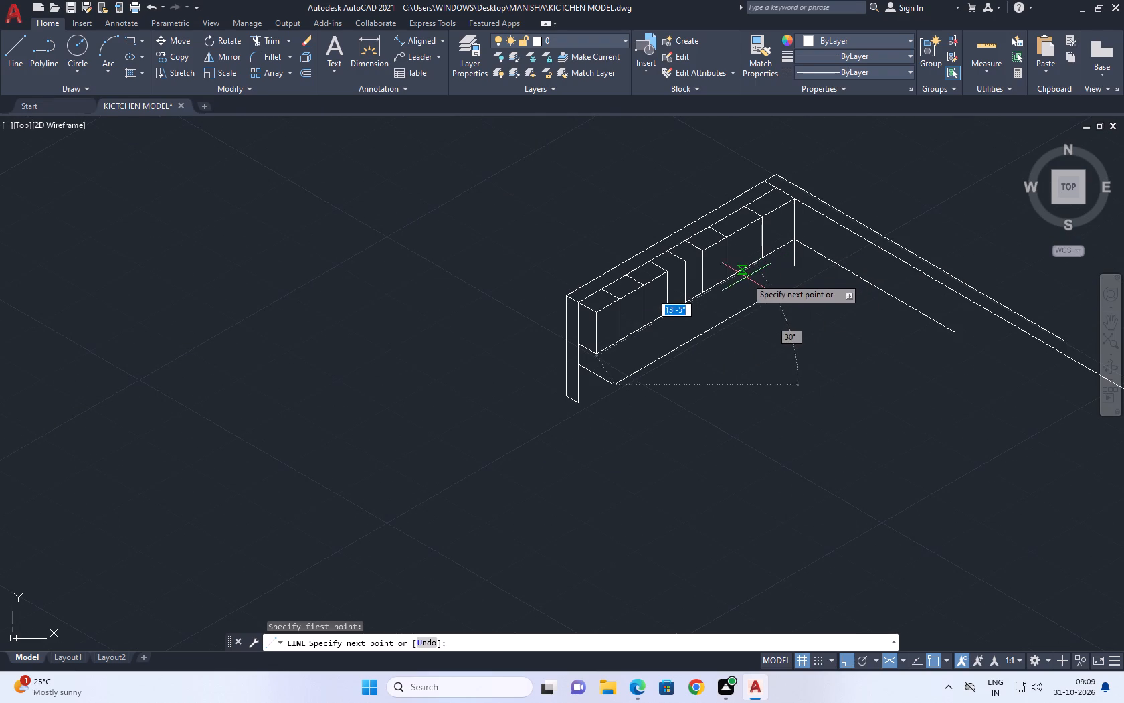
pyautogui.scroll(2, 727, 272)
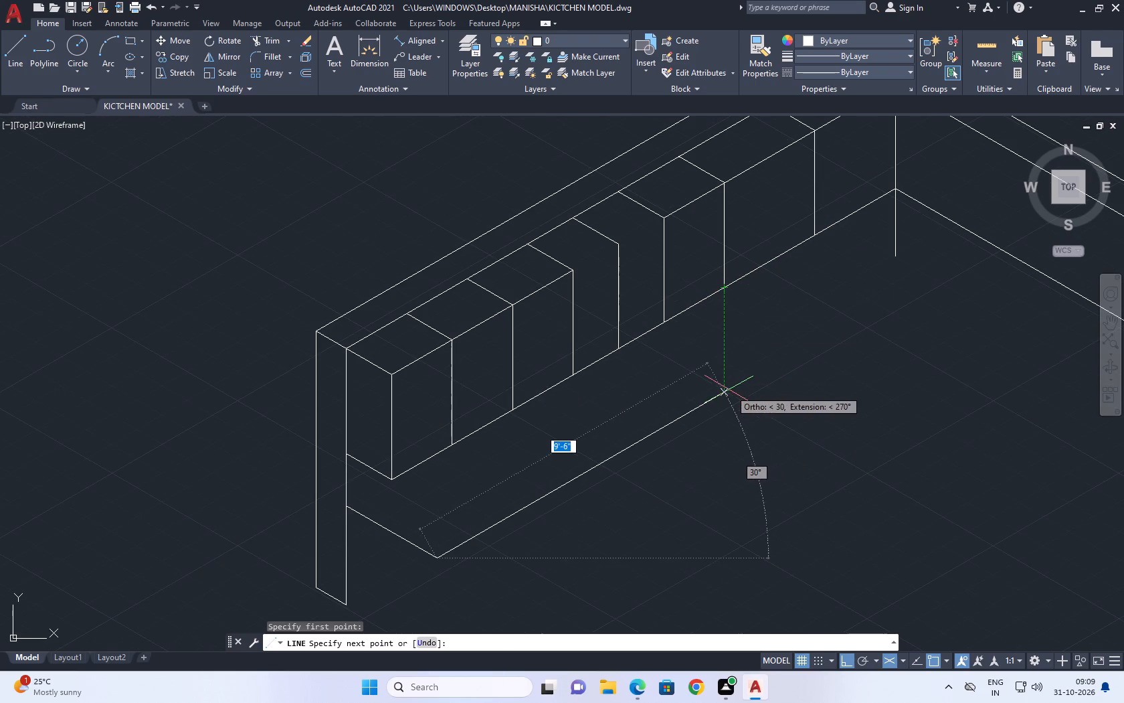
pyautogui.click(726, 390)
pyautogui.rightClick(746, 351)
pyautogui.click(777, 376)
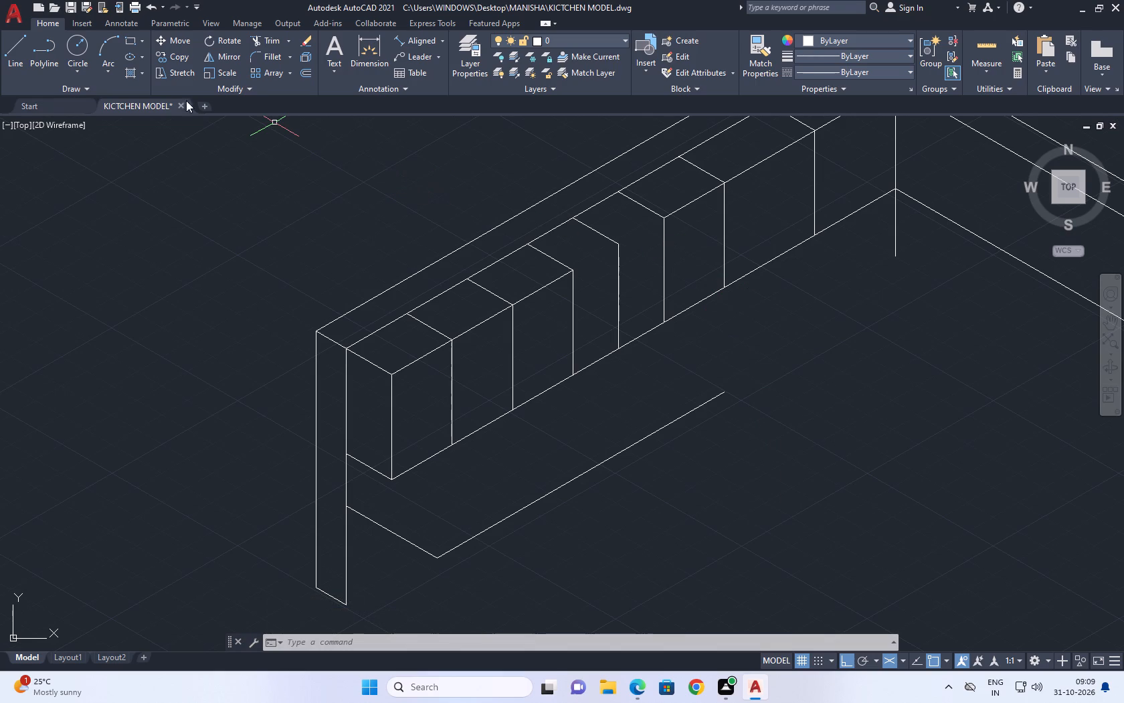
# On the Right isoplane, draw a vertical line down from the second divider from the corner, extending past the lower front line's end.
pyautogui.click(3, 52)
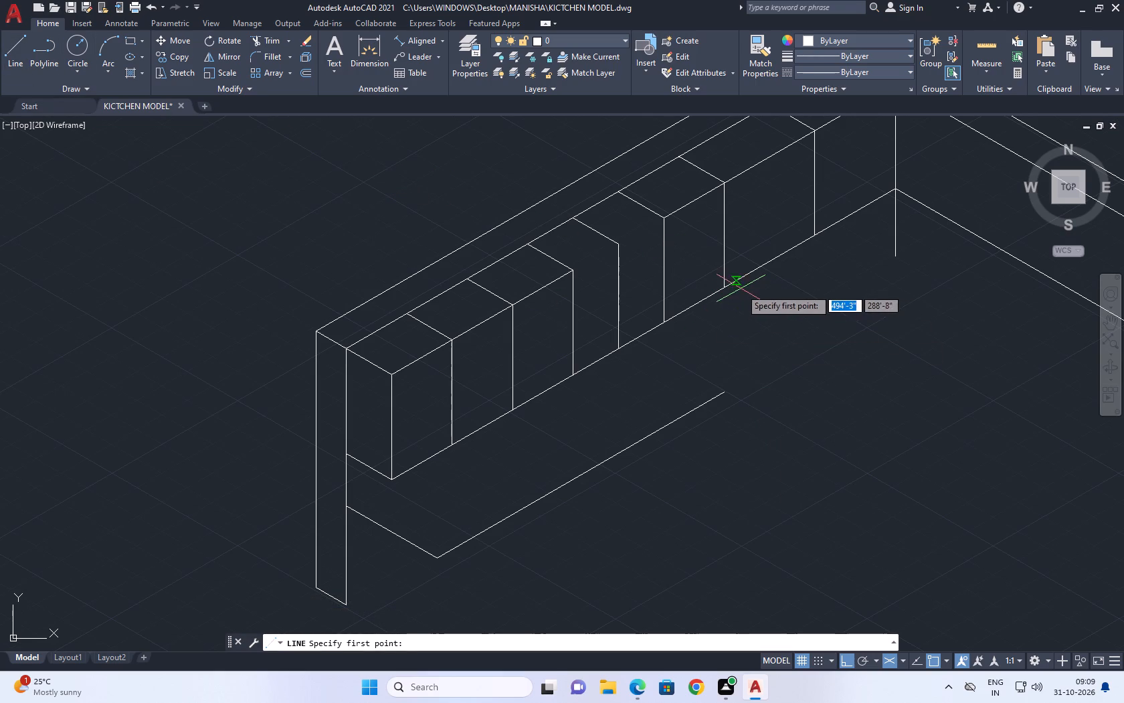
pyautogui.click(725, 284)
pyautogui.moveTo(744, 466); pyautogui.dragTo(744, 406, button='middle')
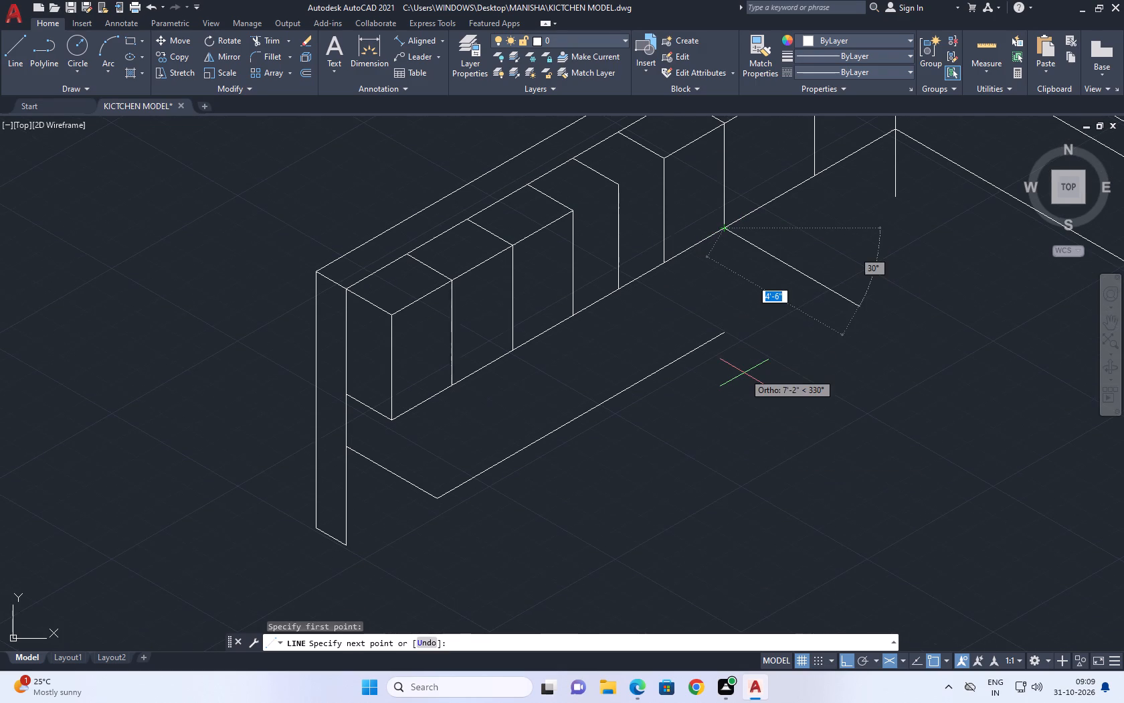
pyautogui.press('F5')
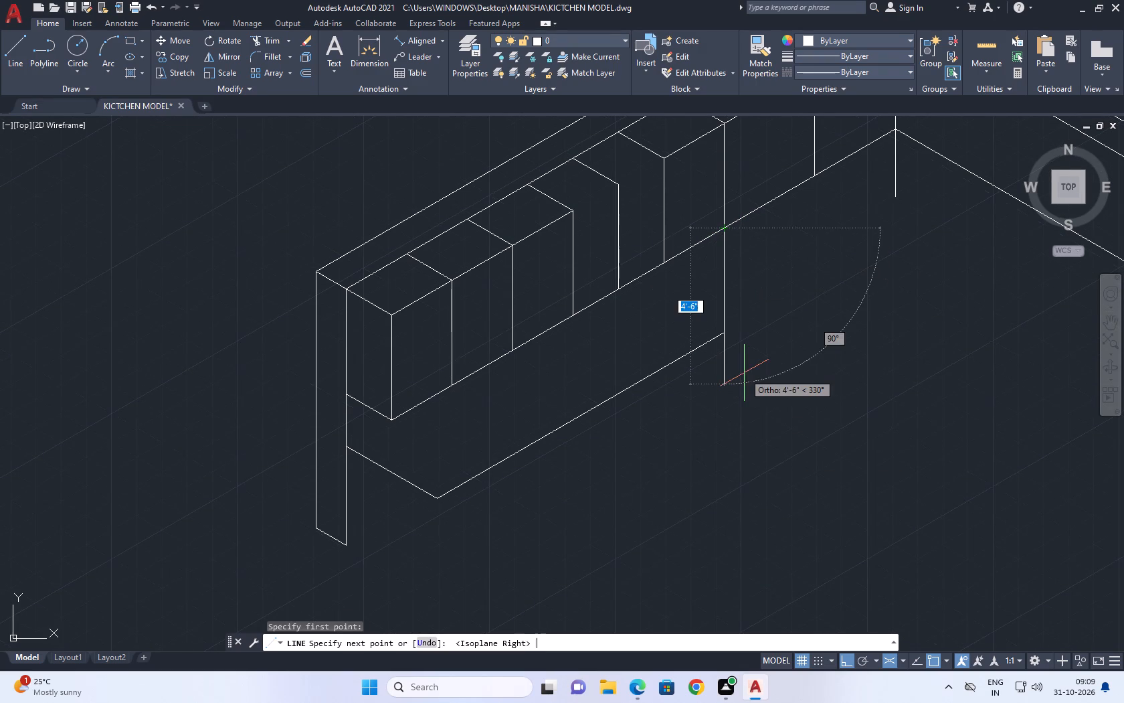
pyautogui.click(725, 455)
pyautogui.rightClick(753, 369)
pyautogui.click(806, 382)
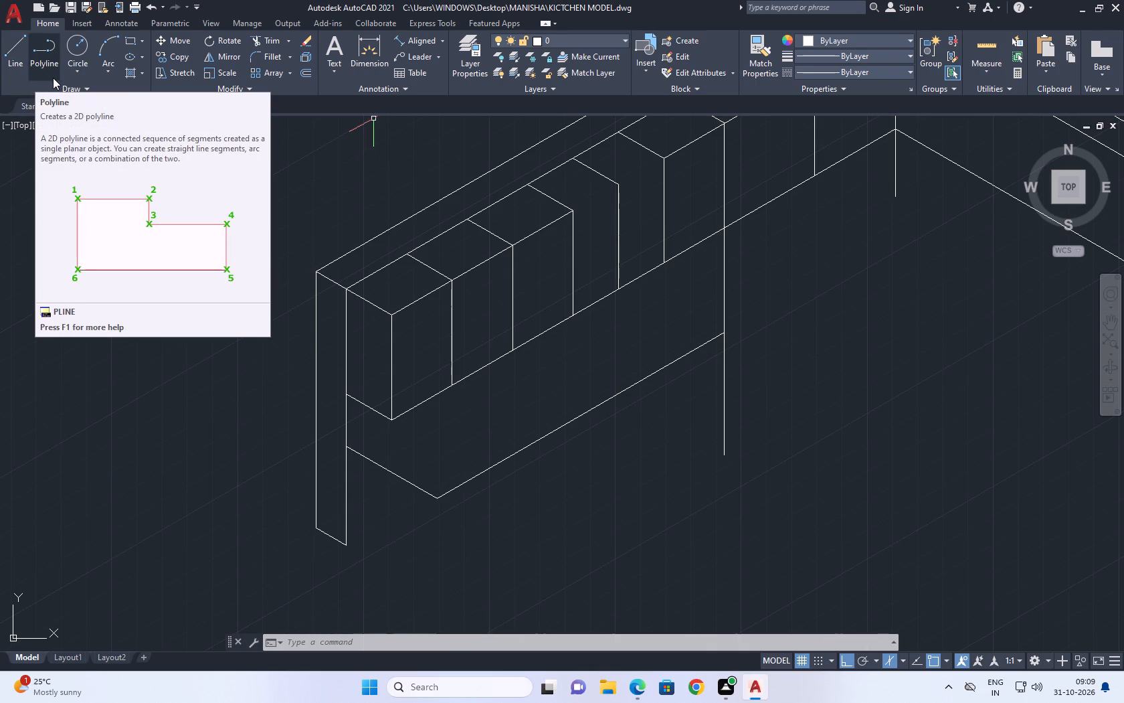
# Draw a vertical line about 7' long down from the bottom of the divider nearest the wall corner.
pyautogui.click(19, 56)
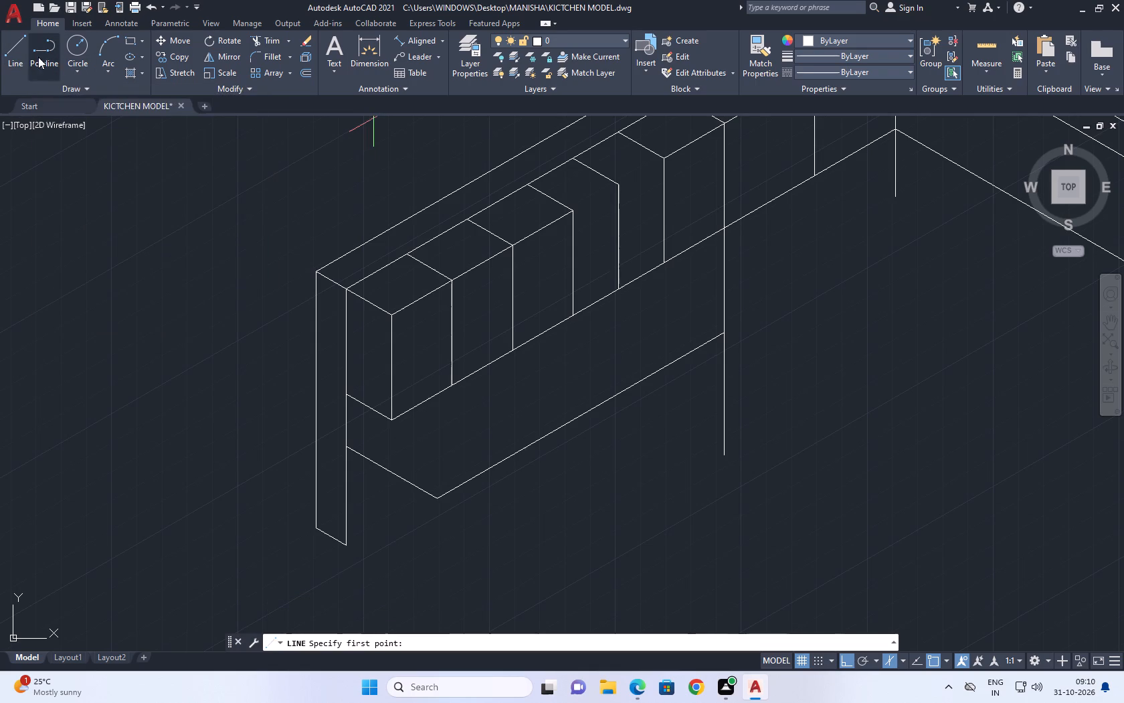
pyautogui.click(815, 174)
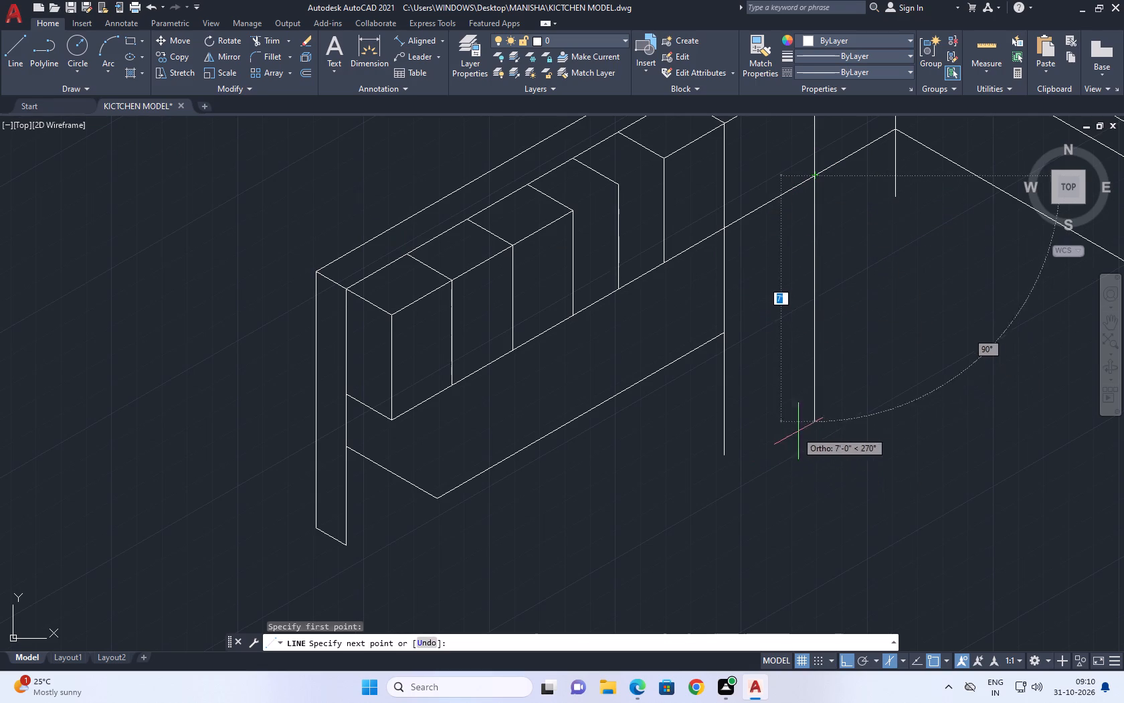
pyautogui.click(813, 420)
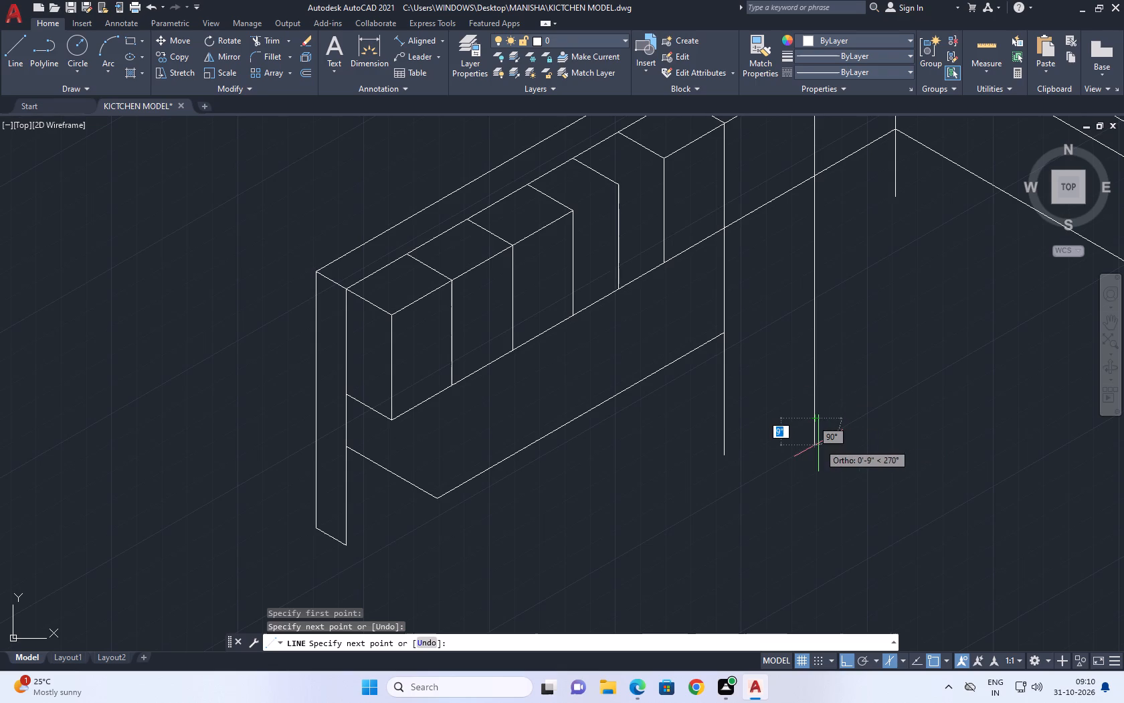
pyautogui.rightClick(818, 443)
pyautogui.click(867, 457)
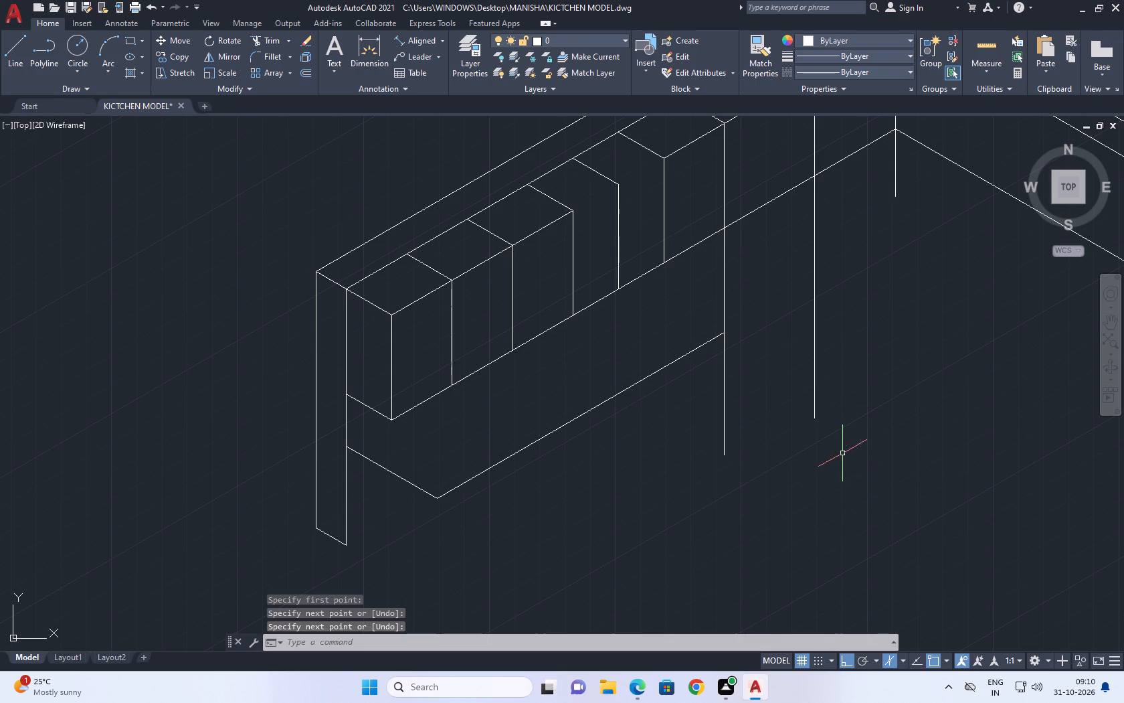
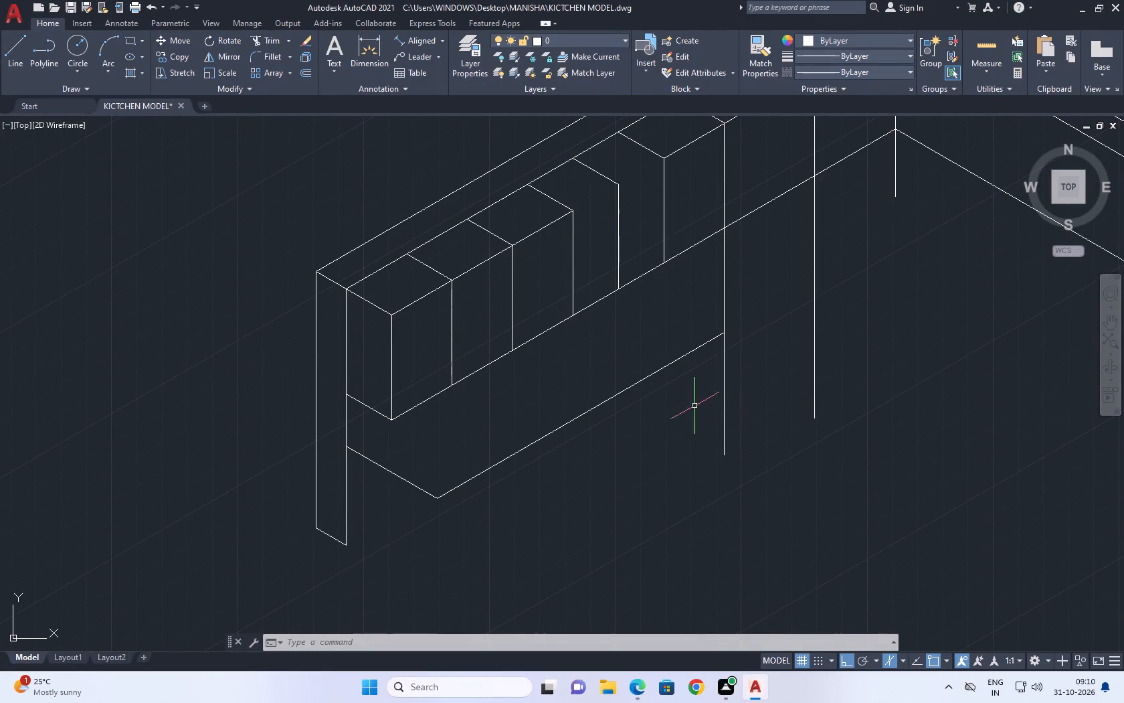
# Draw a vertical line about 4'-9" long down from the bottom of the third divider from the cabinet's open end.
pyautogui.moveTo(603, 303); pyautogui.dragTo(590, 375, button='middle')
pyautogui.moveTo(496, 384); pyautogui.dragTo(494, 272, button='middle')
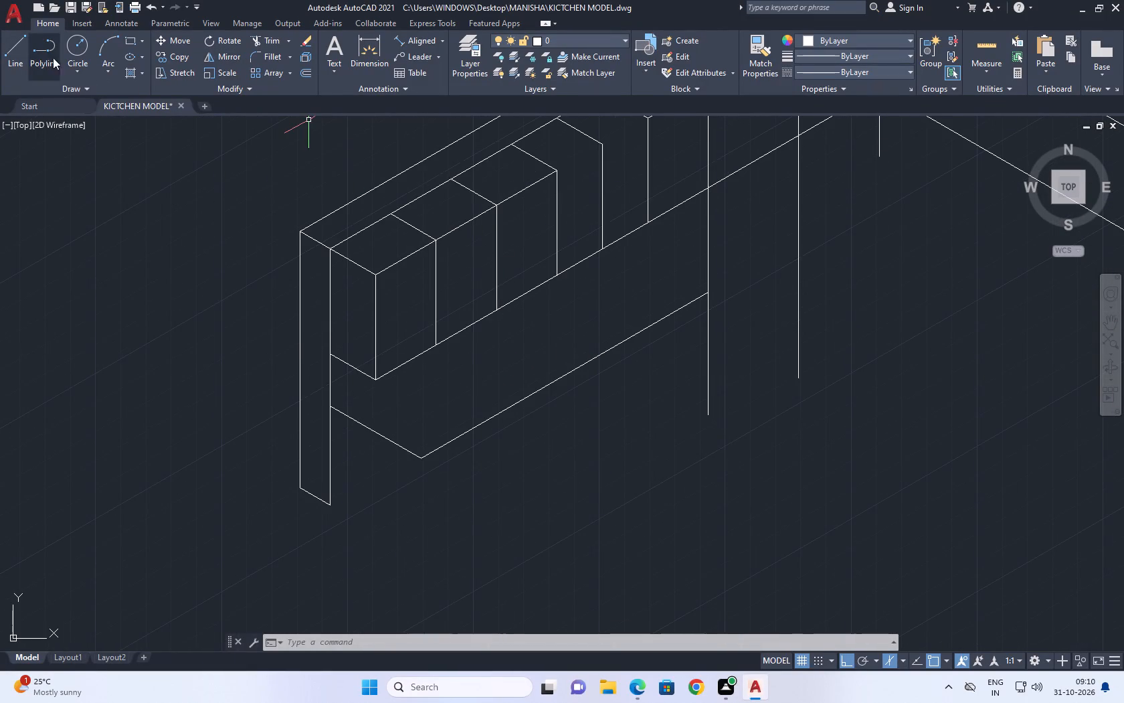
pyautogui.click(19, 49)
pyautogui.moveTo(415, 360); pyautogui.dragTo(474, 337, button='middle')
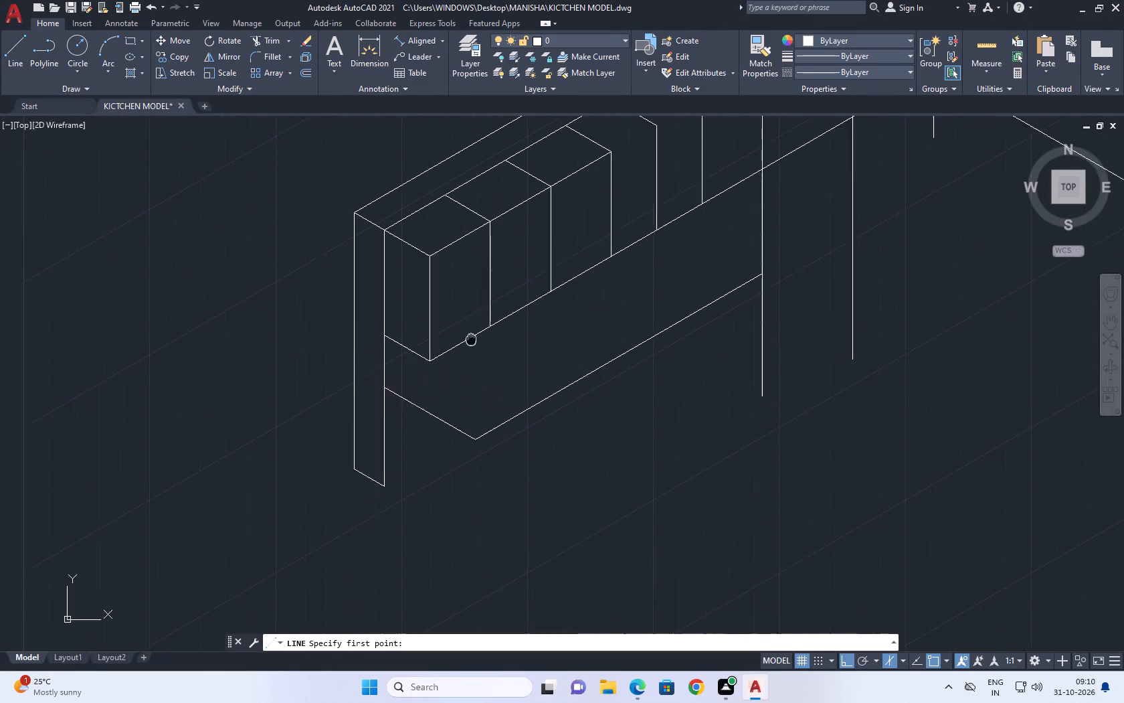
pyautogui.moveTo(474, 337); pyautogui.dragTo(483, 329, button='middle')
pyautogui.moveTo(707, 380); pyautogui.dragTo(626, 389, button='middle')
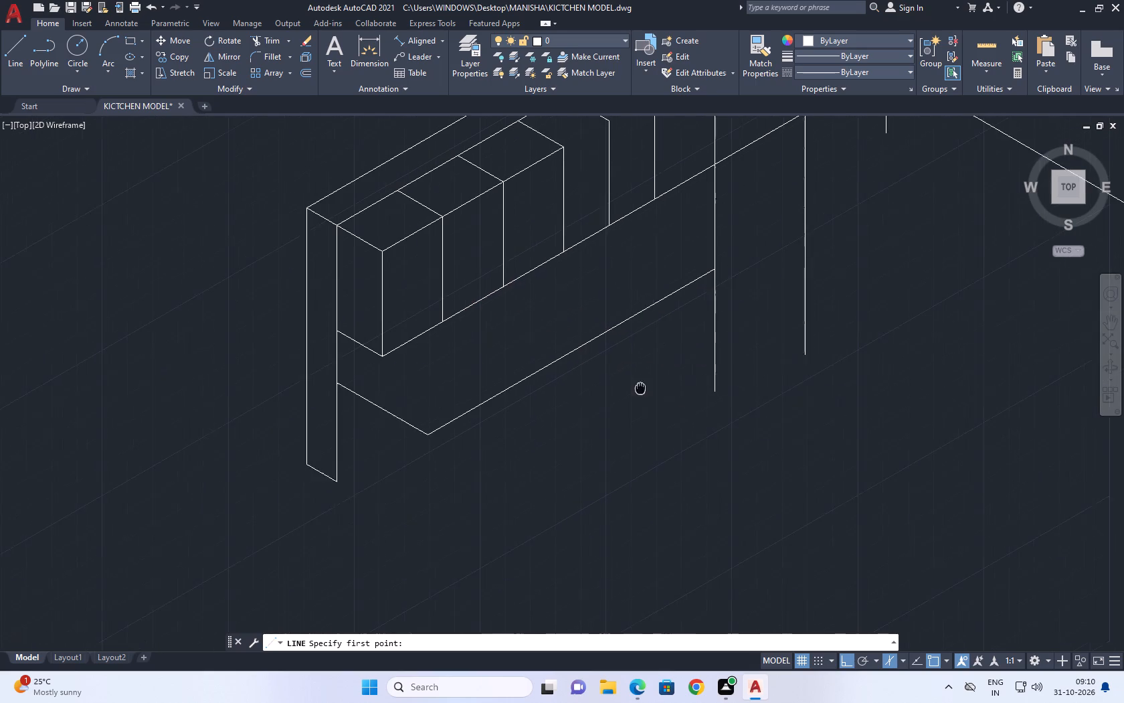
pyautogui.click(543, 251)
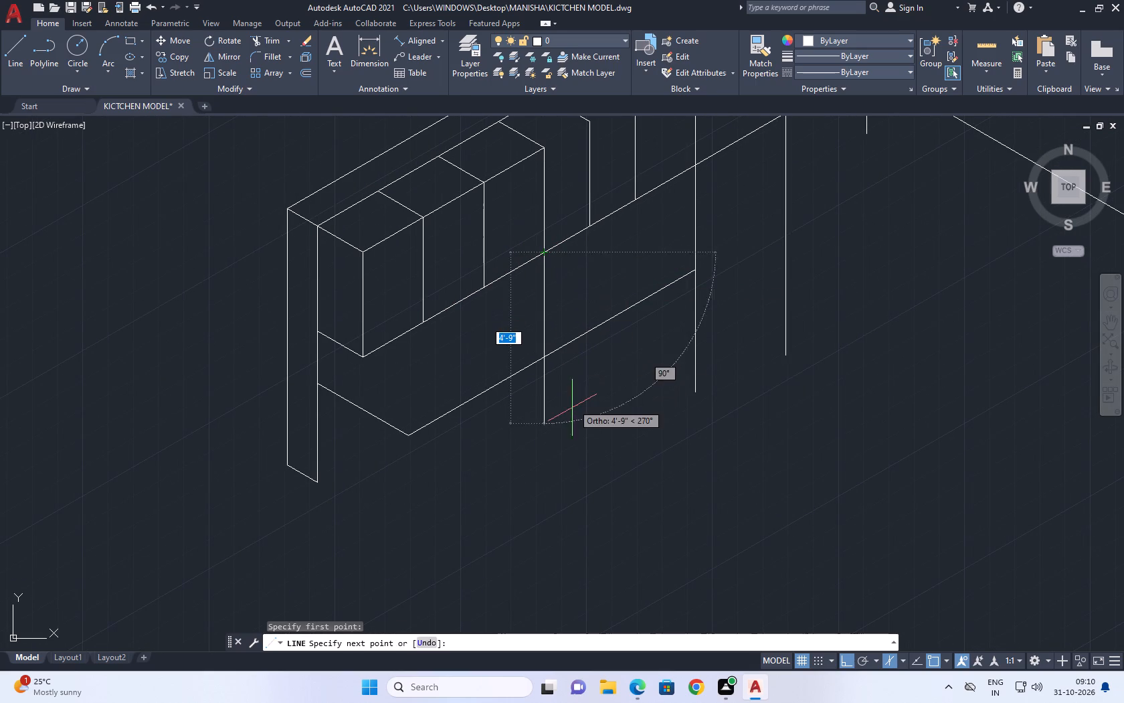
pyautogui.click(567, 414)
pyautogui.rightClick(581, 384)
pyautogui.click(640, 409)
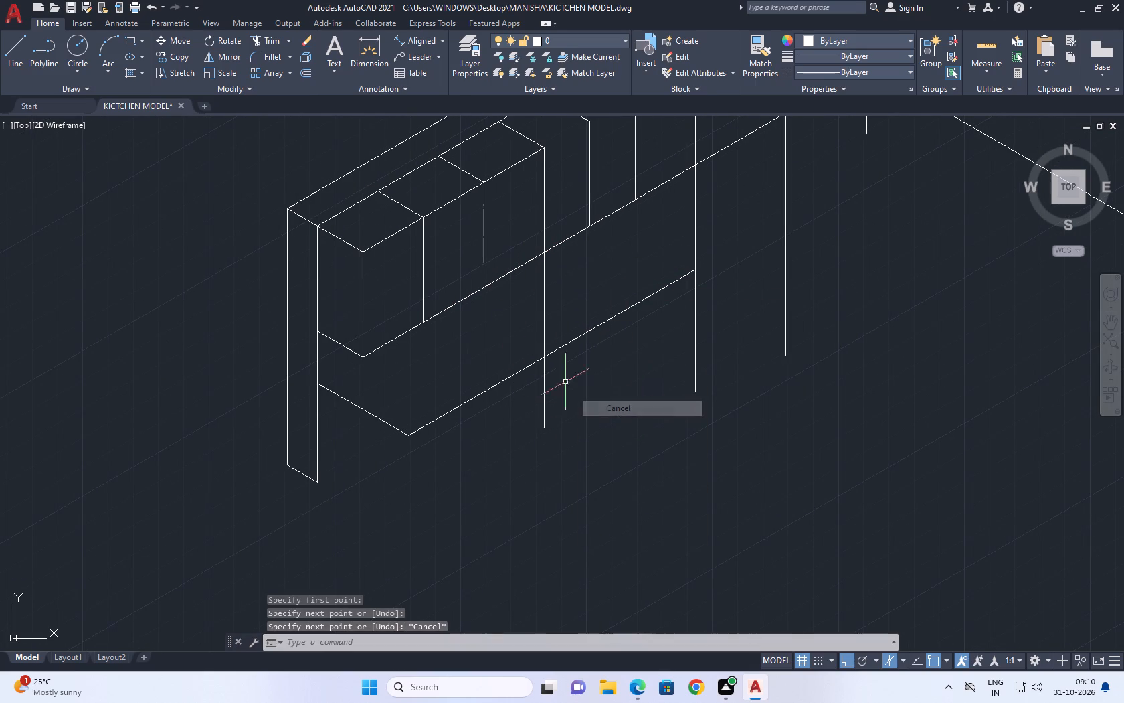
# Trim the part of the new vertical line that extends below the lower front line.
pyautogui.moveTo(458, 355); pyautogui.dragTo(473, 366, button='middle')
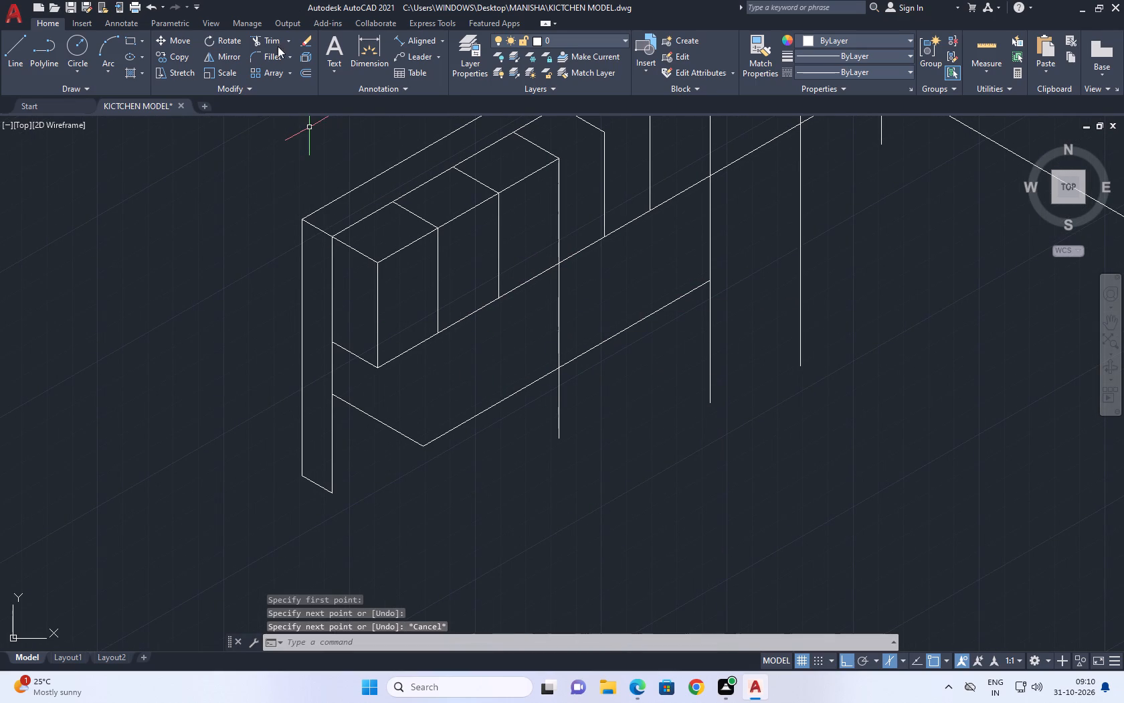
pyautogui.click(275, 42)
pyautogui.click(575, 391)
pyautogui.click(533, 396)
pyautogui.rightClick(575, 313)
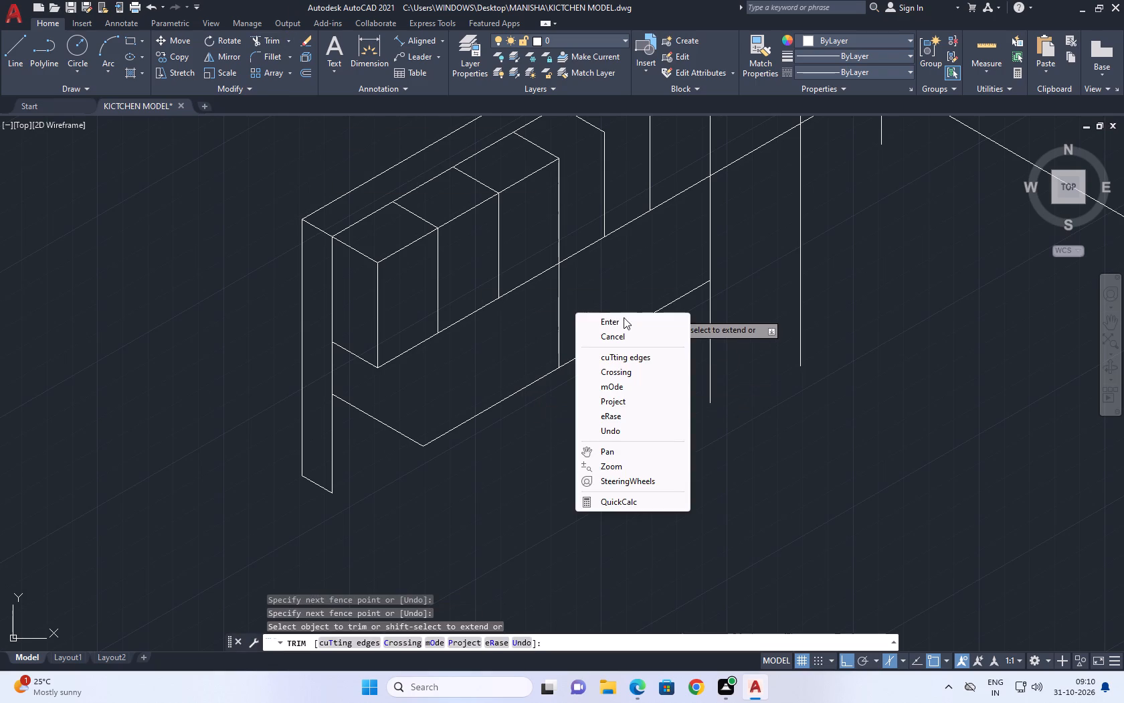
pyautogui.click(615, 331)
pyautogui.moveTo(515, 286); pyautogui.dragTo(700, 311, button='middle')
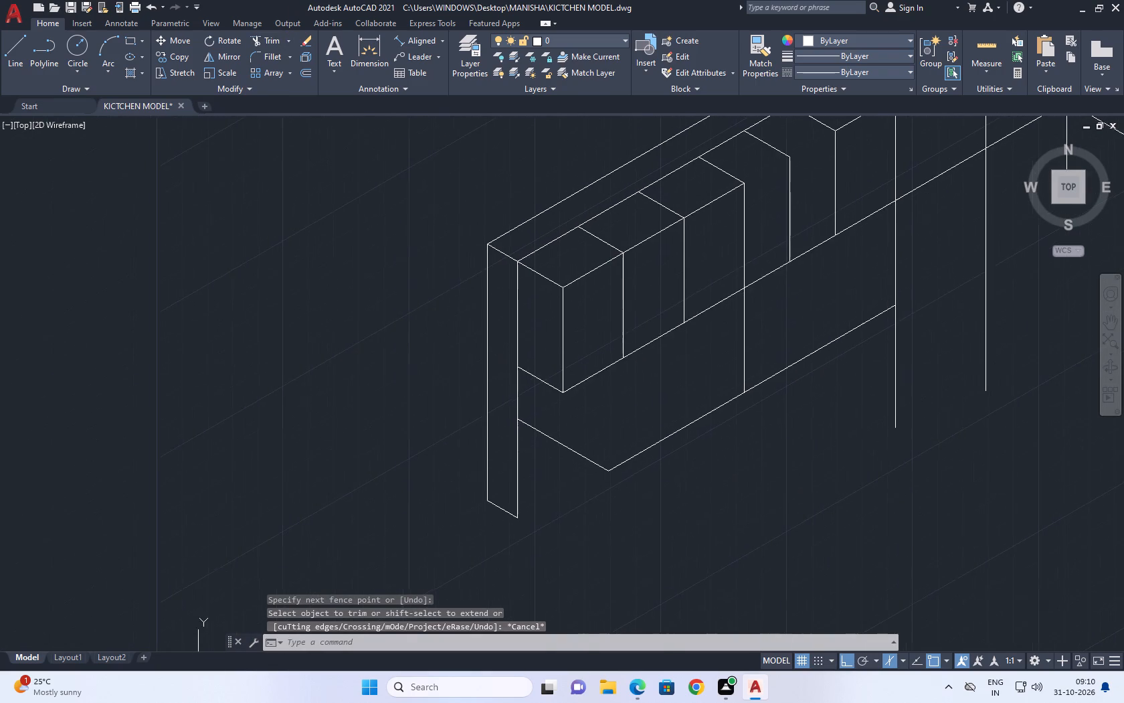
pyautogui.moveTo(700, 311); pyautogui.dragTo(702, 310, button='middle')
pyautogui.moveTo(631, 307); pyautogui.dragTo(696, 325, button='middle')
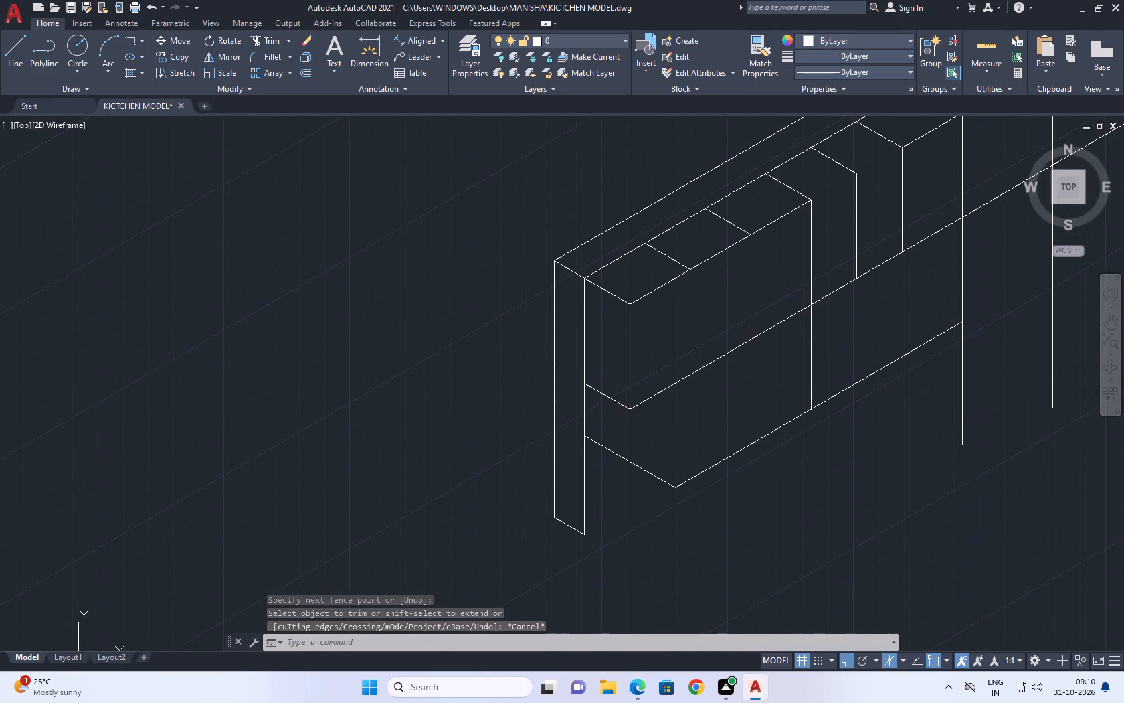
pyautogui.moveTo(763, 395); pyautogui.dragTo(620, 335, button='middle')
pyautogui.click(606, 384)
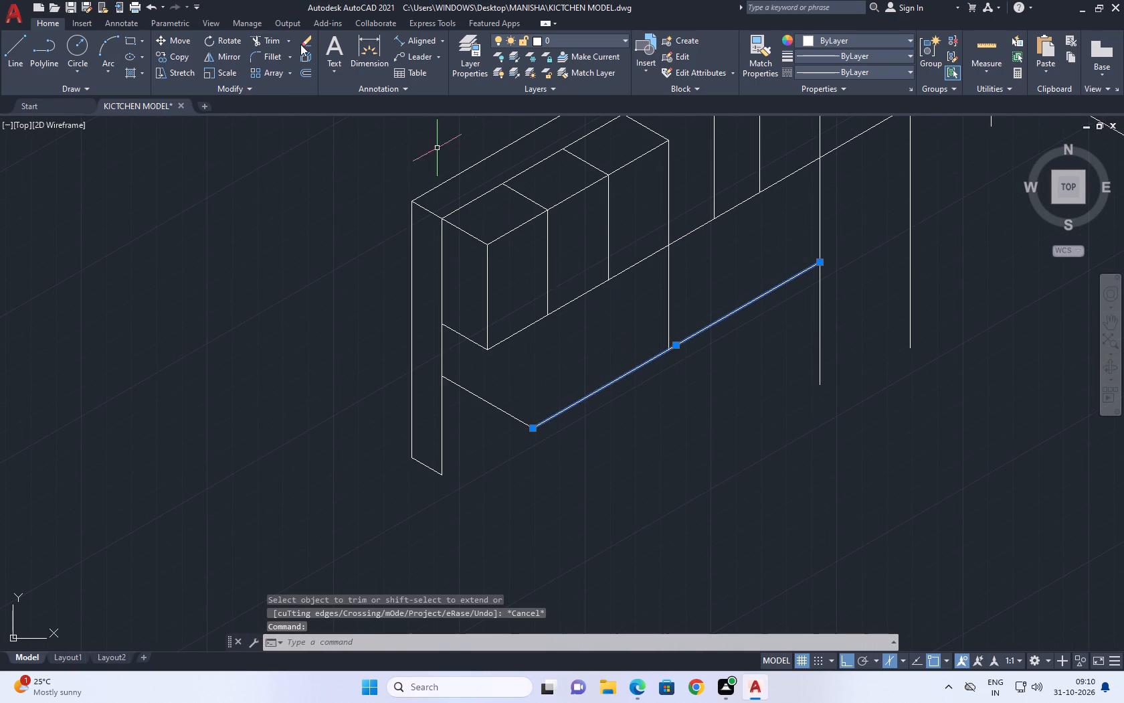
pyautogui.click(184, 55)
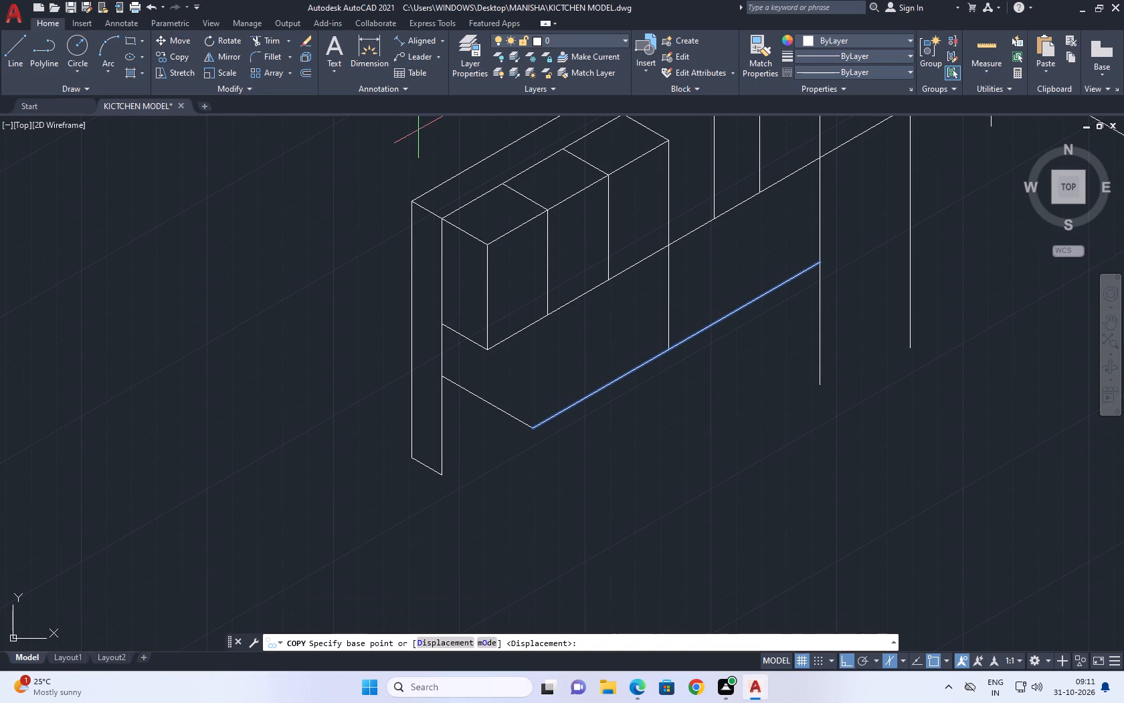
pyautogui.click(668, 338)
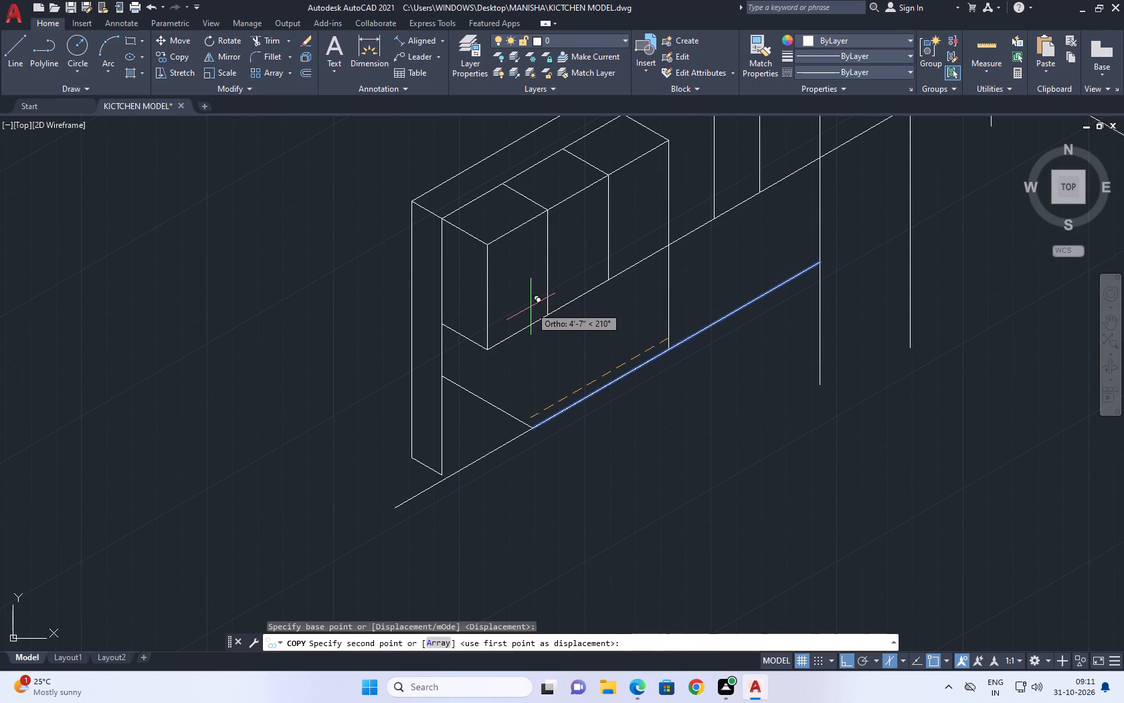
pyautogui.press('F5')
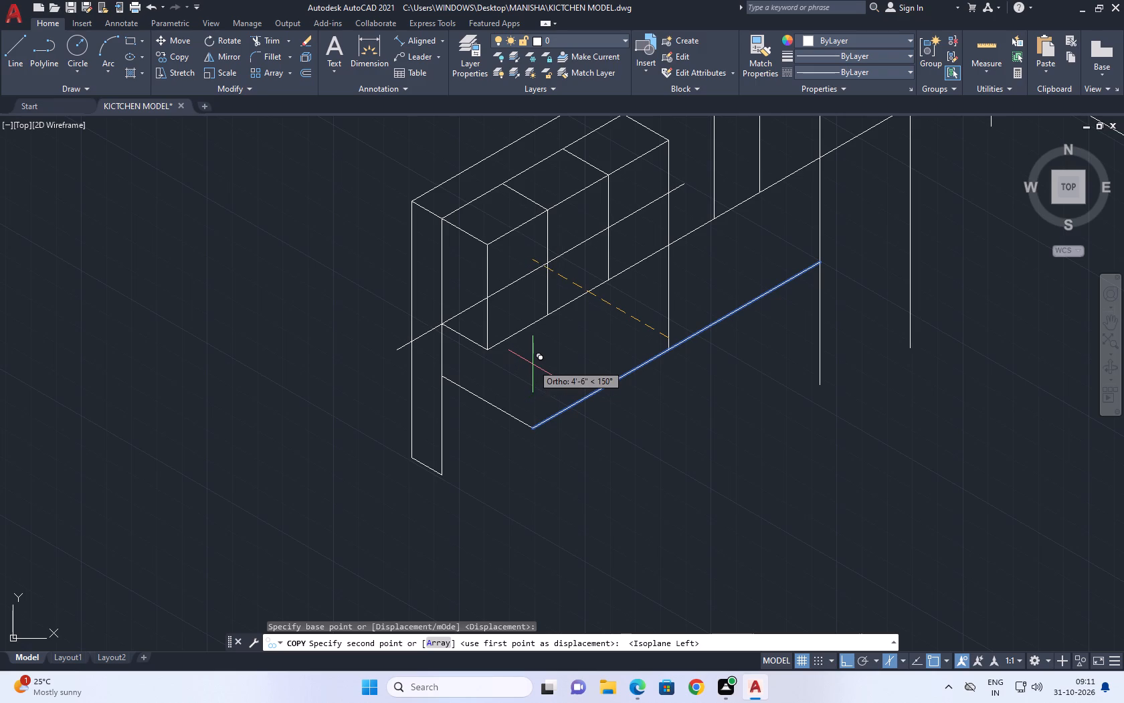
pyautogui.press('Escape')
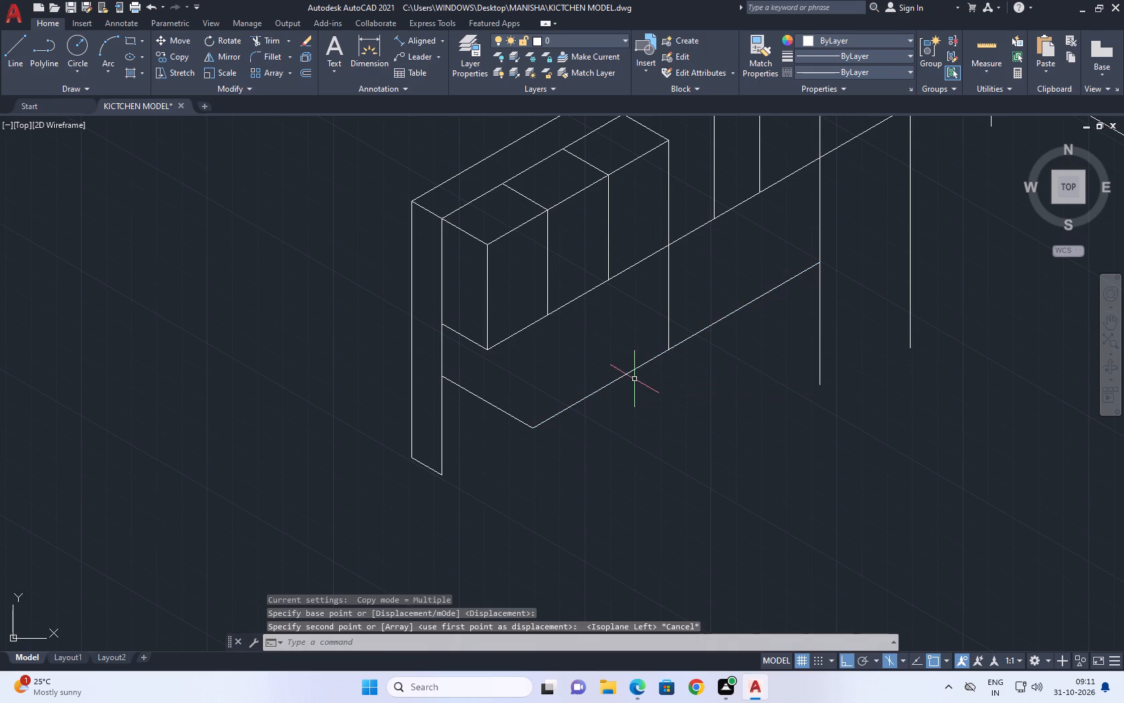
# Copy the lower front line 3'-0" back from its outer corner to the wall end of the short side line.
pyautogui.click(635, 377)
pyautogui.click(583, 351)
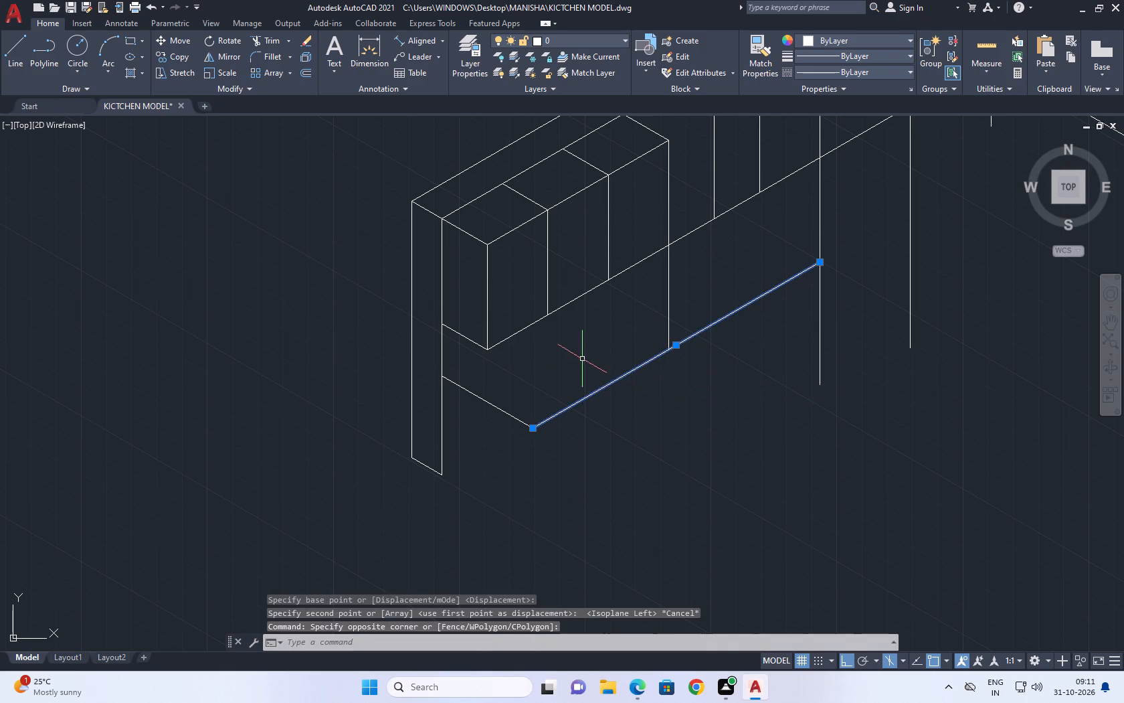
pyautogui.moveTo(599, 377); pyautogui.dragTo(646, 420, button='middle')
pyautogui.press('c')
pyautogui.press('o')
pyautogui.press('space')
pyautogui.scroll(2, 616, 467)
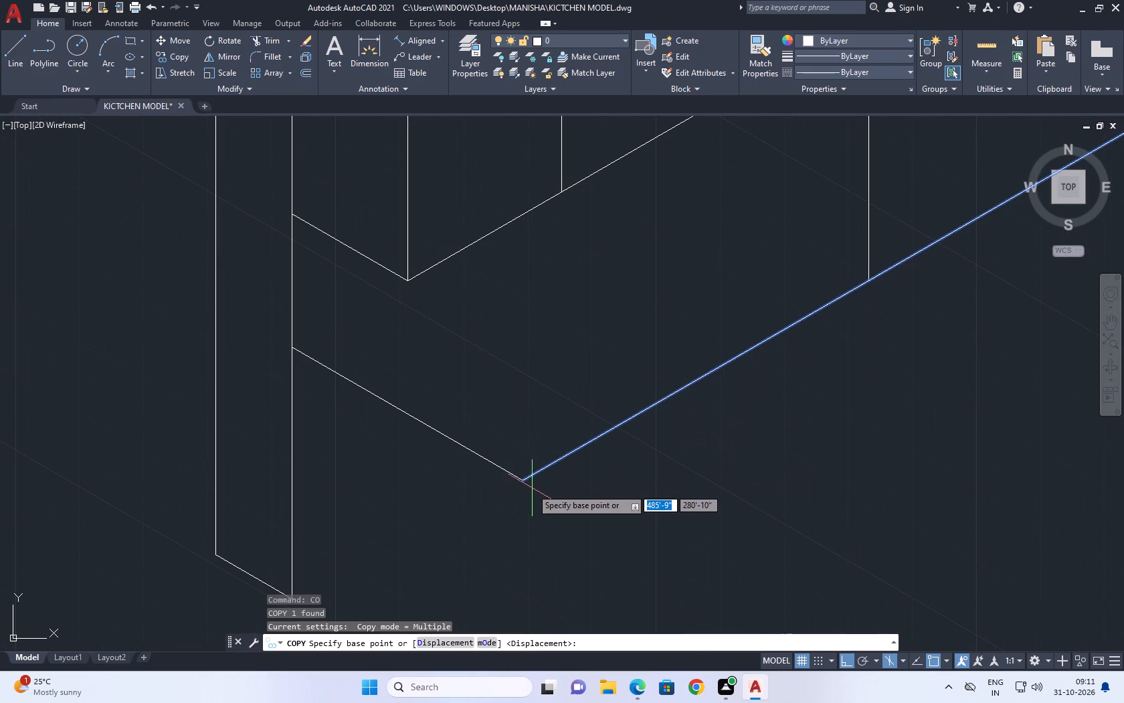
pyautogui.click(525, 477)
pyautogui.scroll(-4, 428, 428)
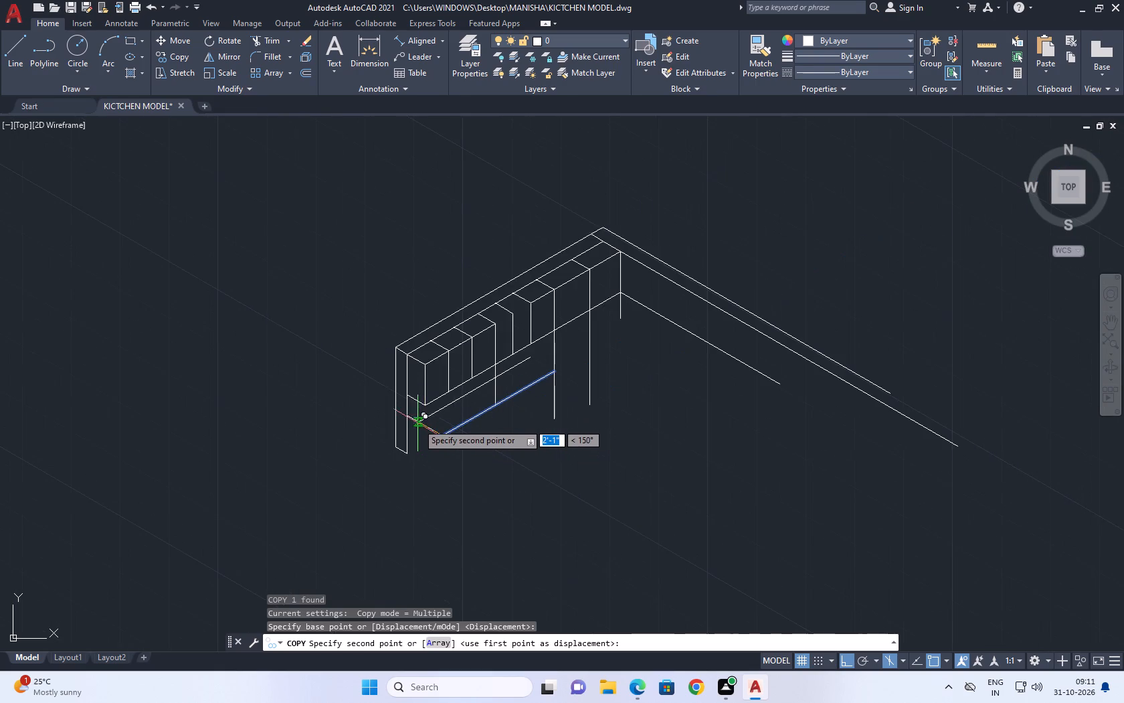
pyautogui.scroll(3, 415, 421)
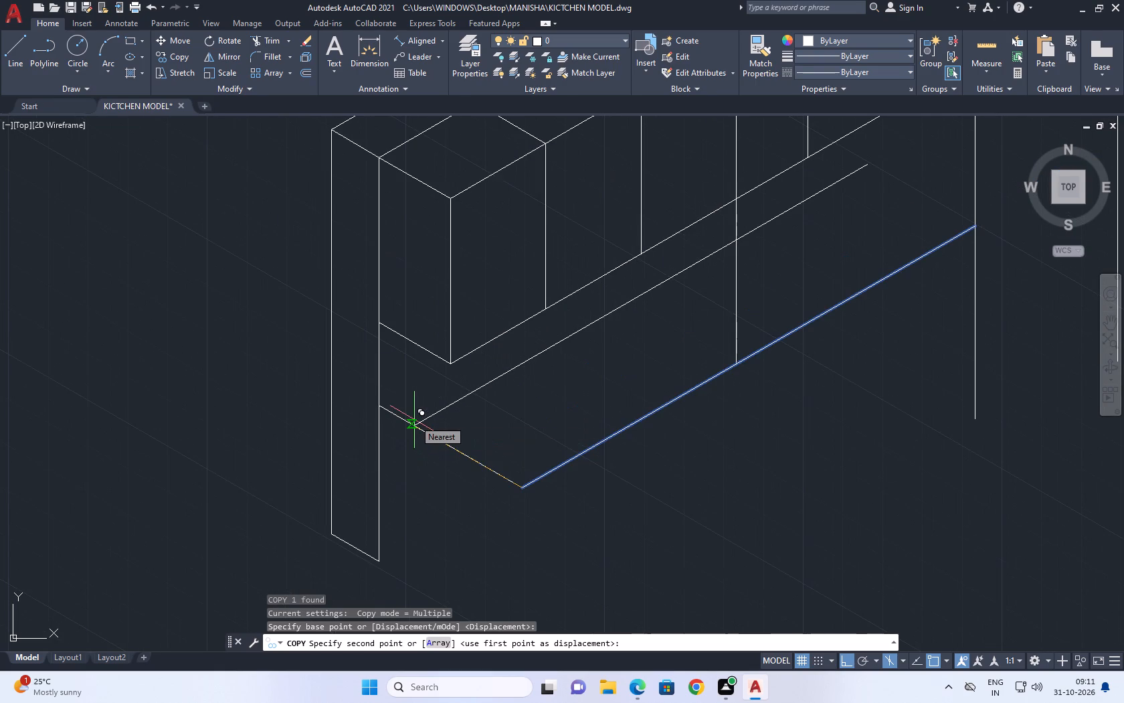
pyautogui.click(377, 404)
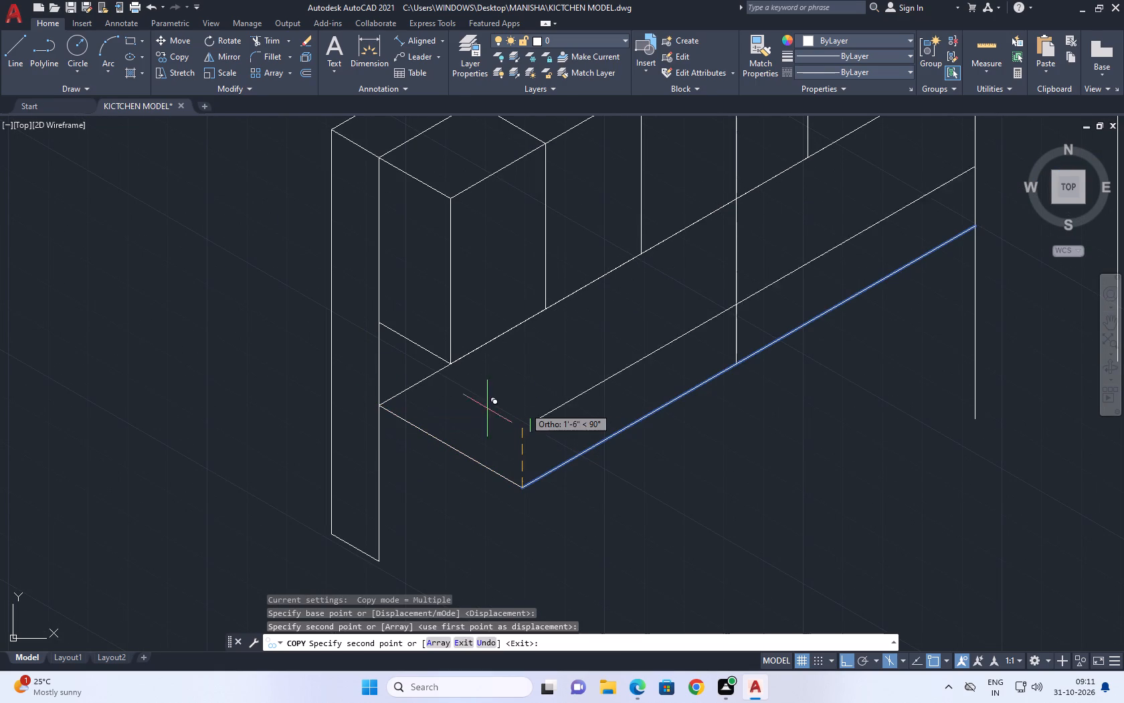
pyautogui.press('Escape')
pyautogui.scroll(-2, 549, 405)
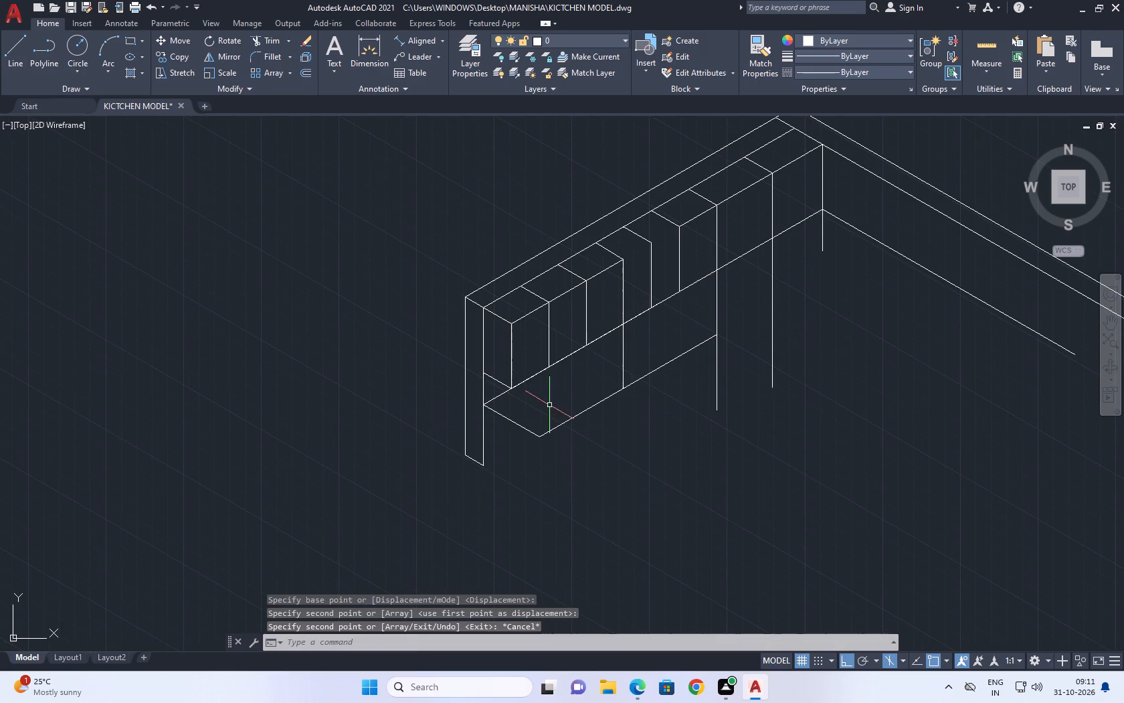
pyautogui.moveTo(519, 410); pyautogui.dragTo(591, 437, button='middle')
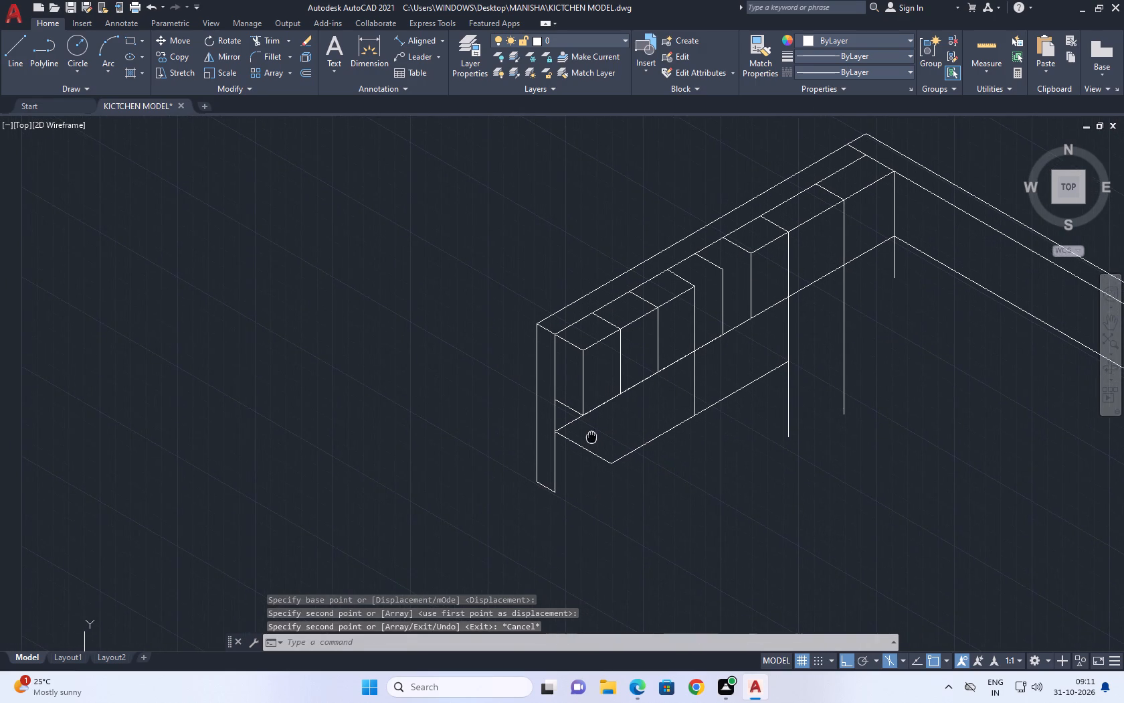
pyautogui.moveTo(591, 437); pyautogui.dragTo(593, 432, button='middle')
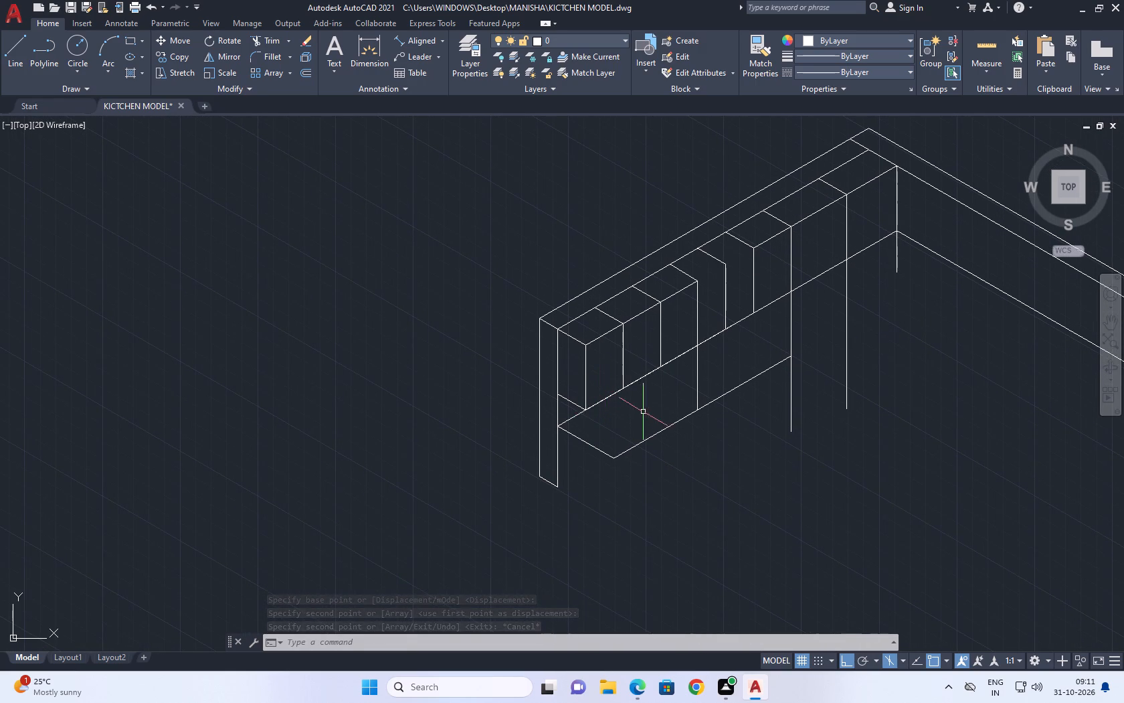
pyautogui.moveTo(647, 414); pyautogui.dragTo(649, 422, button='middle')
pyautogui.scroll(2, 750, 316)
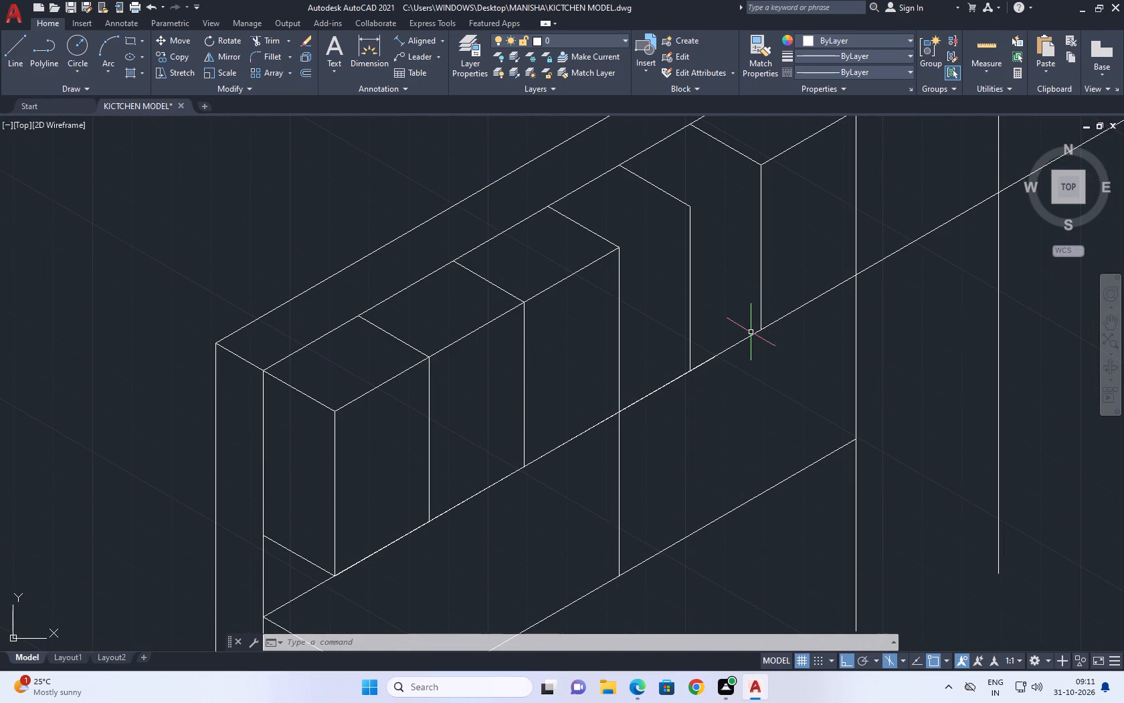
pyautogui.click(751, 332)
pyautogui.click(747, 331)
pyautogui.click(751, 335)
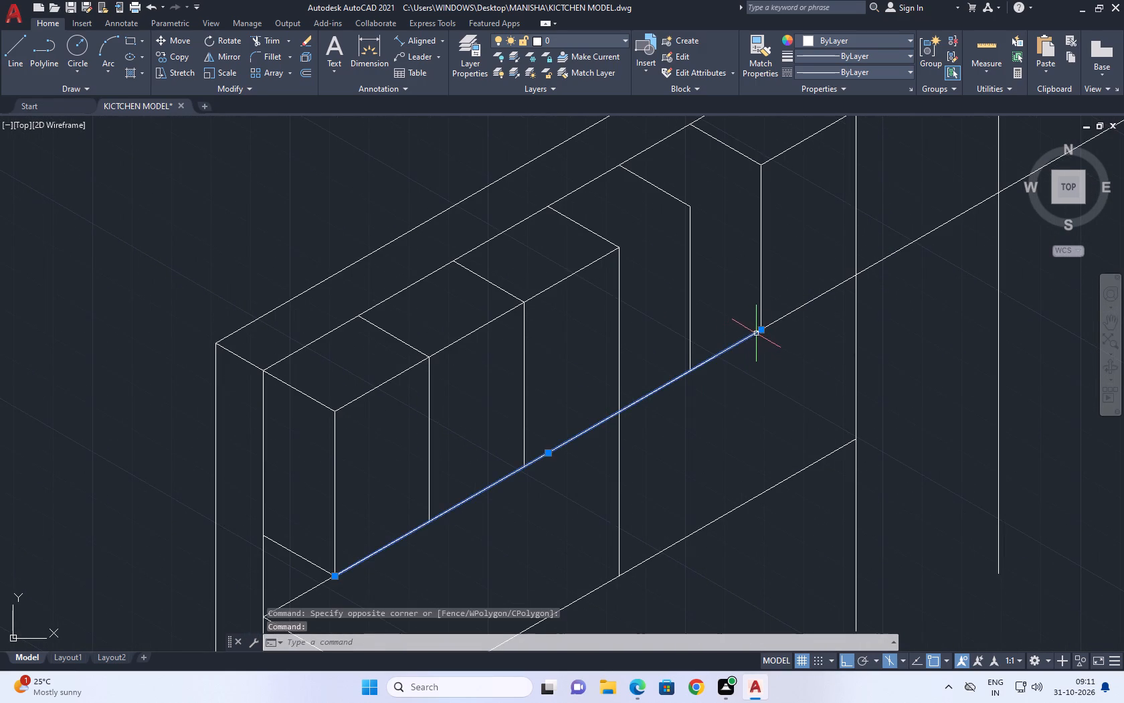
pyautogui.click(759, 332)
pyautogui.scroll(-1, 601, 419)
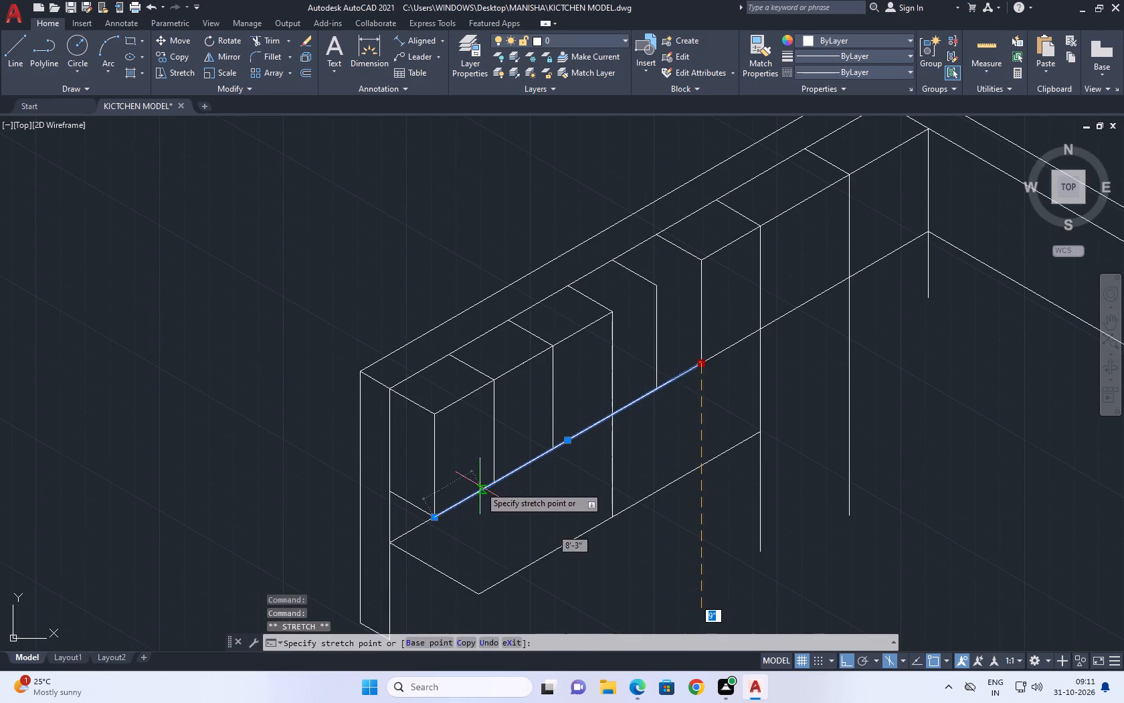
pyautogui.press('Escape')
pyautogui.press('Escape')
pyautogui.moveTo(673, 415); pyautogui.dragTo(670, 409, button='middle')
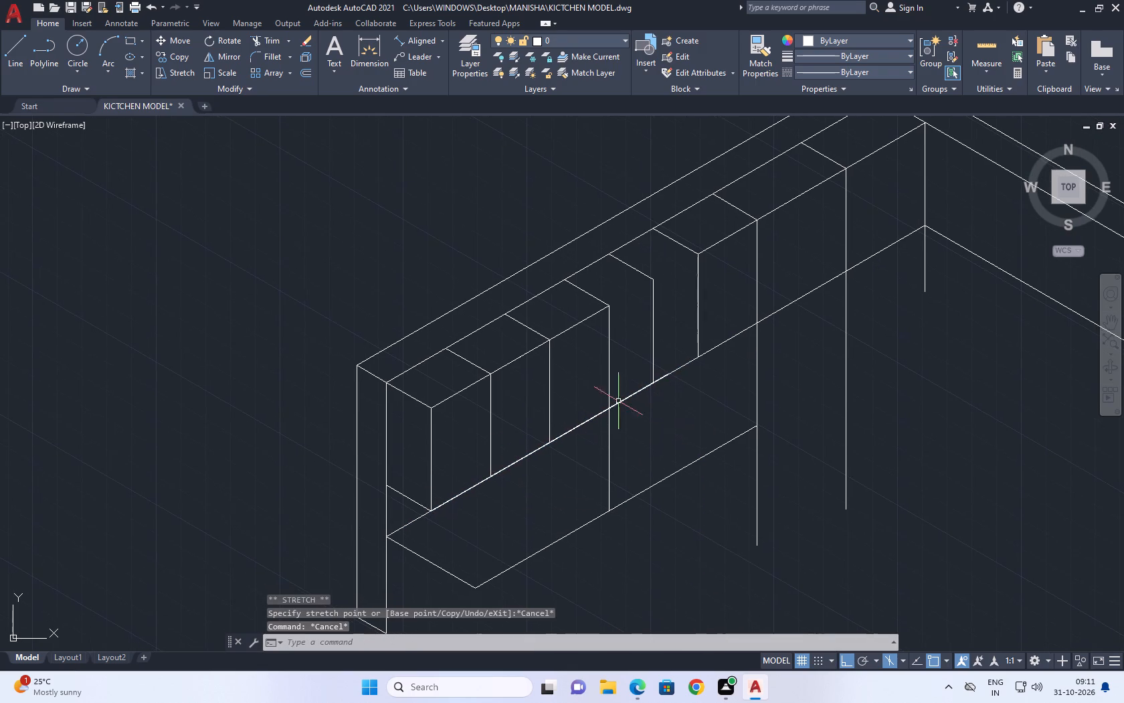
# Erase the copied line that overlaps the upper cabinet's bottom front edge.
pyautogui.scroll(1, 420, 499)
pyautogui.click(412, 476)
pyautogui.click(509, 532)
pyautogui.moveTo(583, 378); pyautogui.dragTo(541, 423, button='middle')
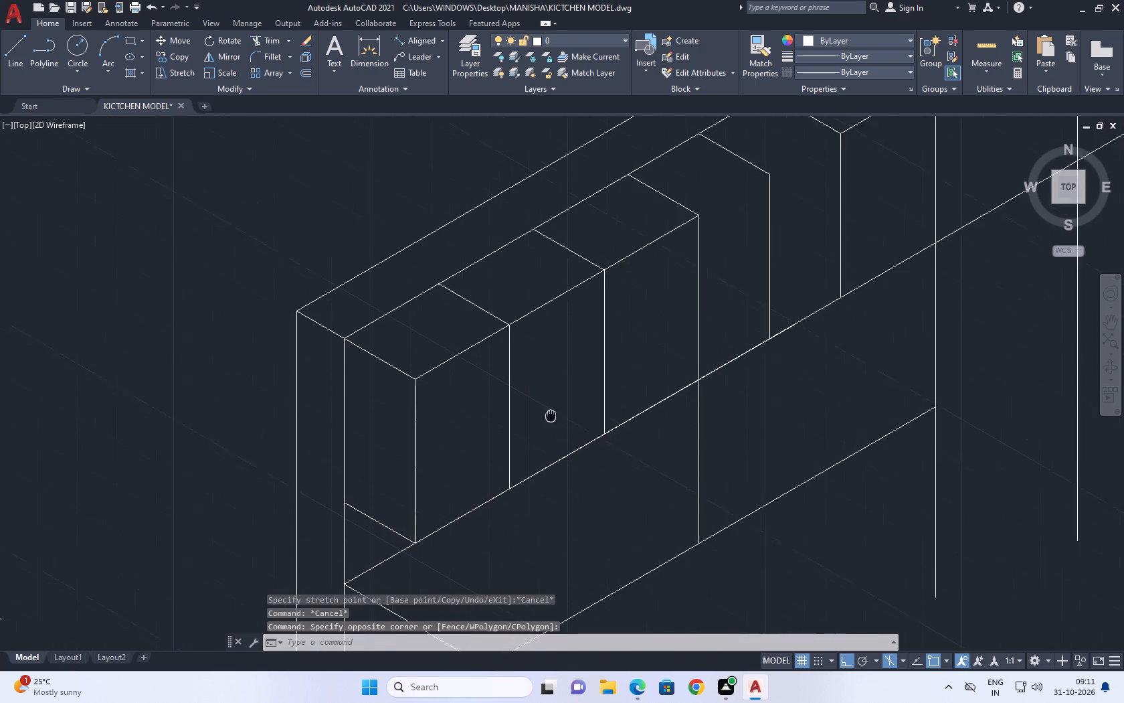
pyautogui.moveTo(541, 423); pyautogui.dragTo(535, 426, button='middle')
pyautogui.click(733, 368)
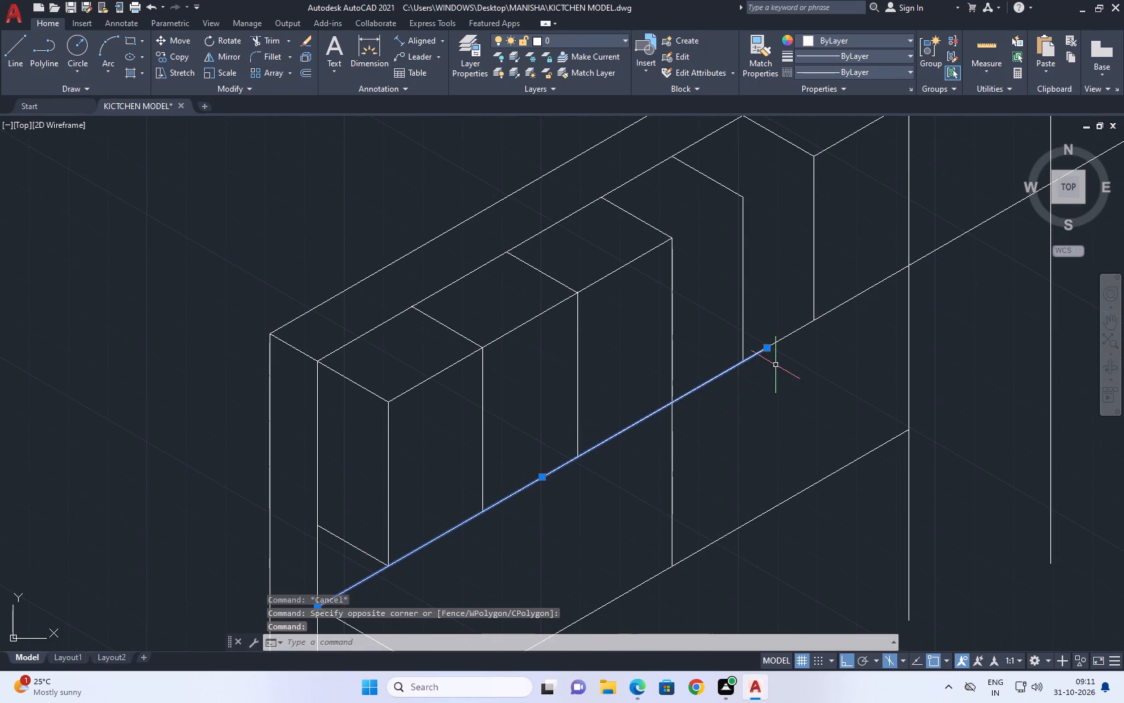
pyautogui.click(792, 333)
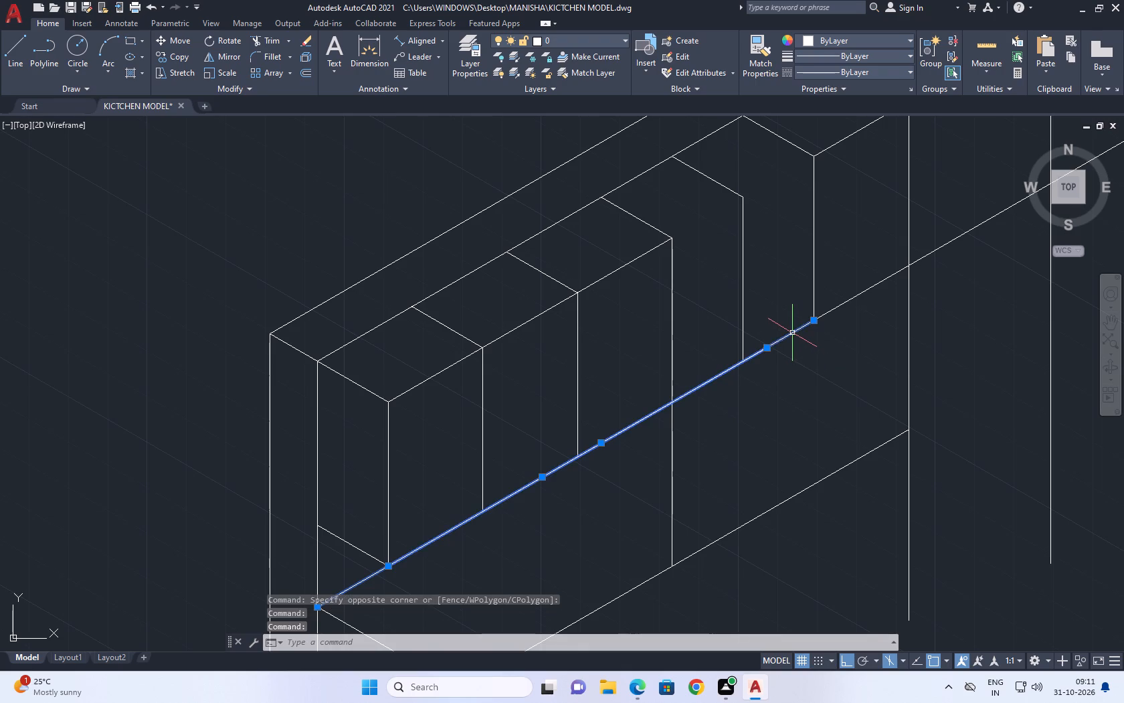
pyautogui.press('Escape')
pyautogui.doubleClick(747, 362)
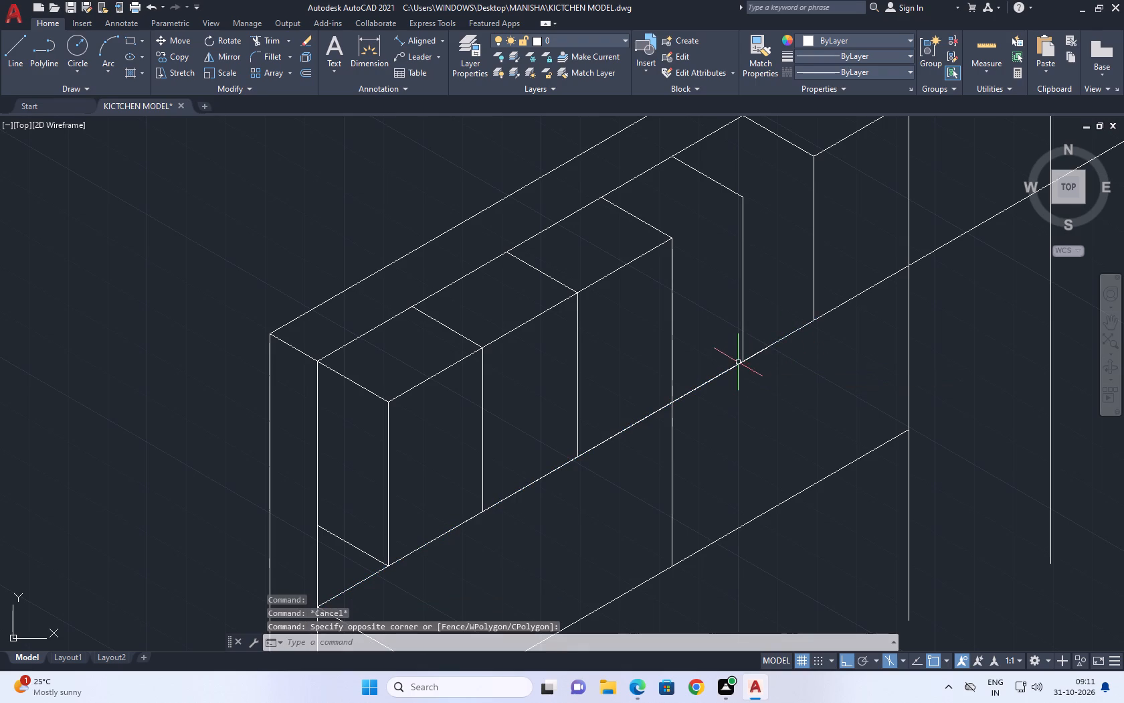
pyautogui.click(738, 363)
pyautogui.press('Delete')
# Measure the length of the short side line of the lower section with an aligned dimension, without placing it.
pyautogui.scroll(-2, 721, 372)
pyautogui.moveTo(670, 416); pyautogui.dragTo(689, 399, button='middle')
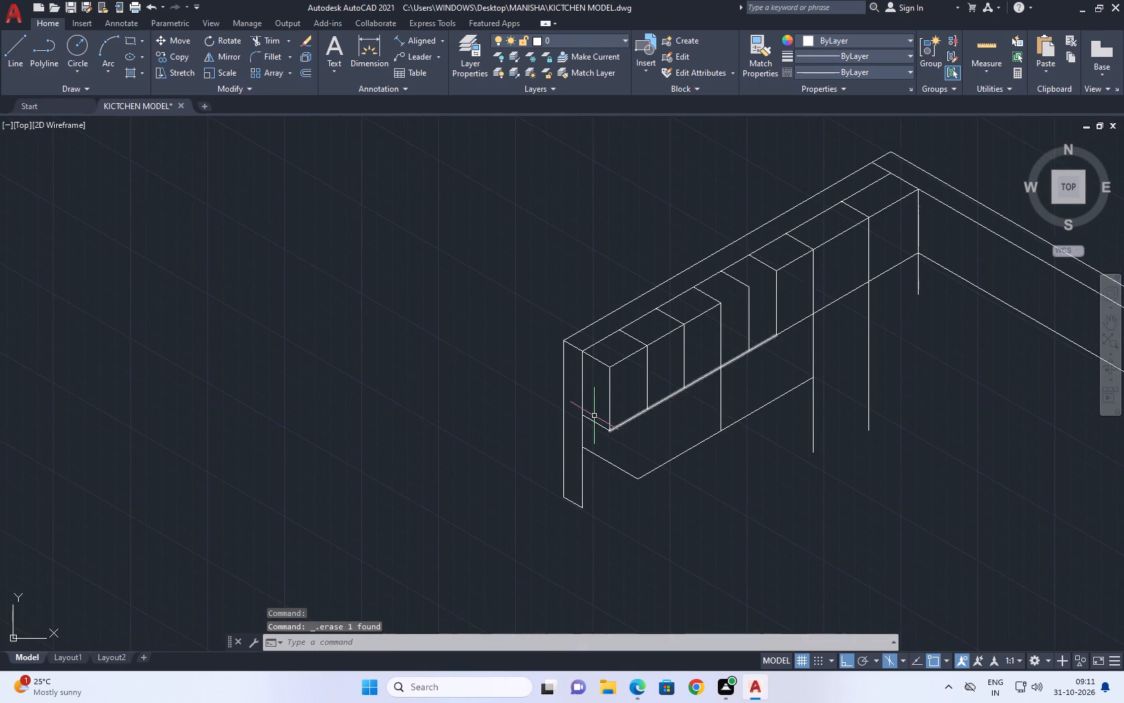
pyautogui.scroll(1, 561, 420)
pyautogui.moveTo(647, 418); pyautogui.dragTo(583, 408, button='middle')
pyautogui.scroll(1, 583, 408)
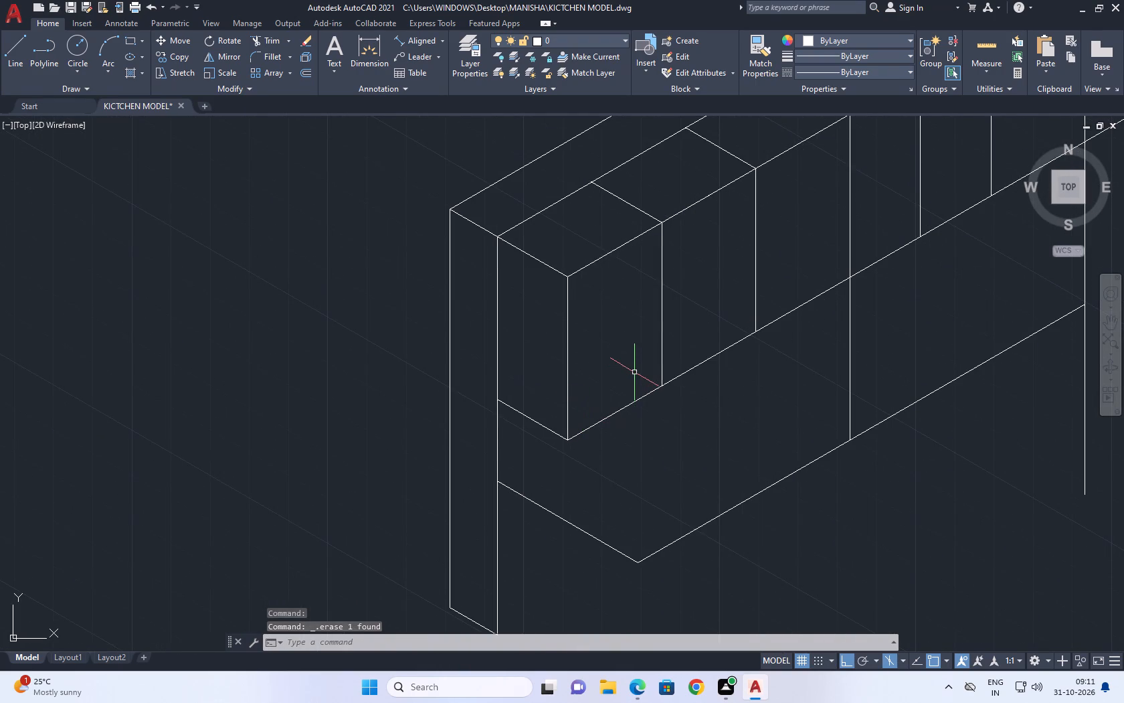
pyautogui.scroll(-1, 578, 296)
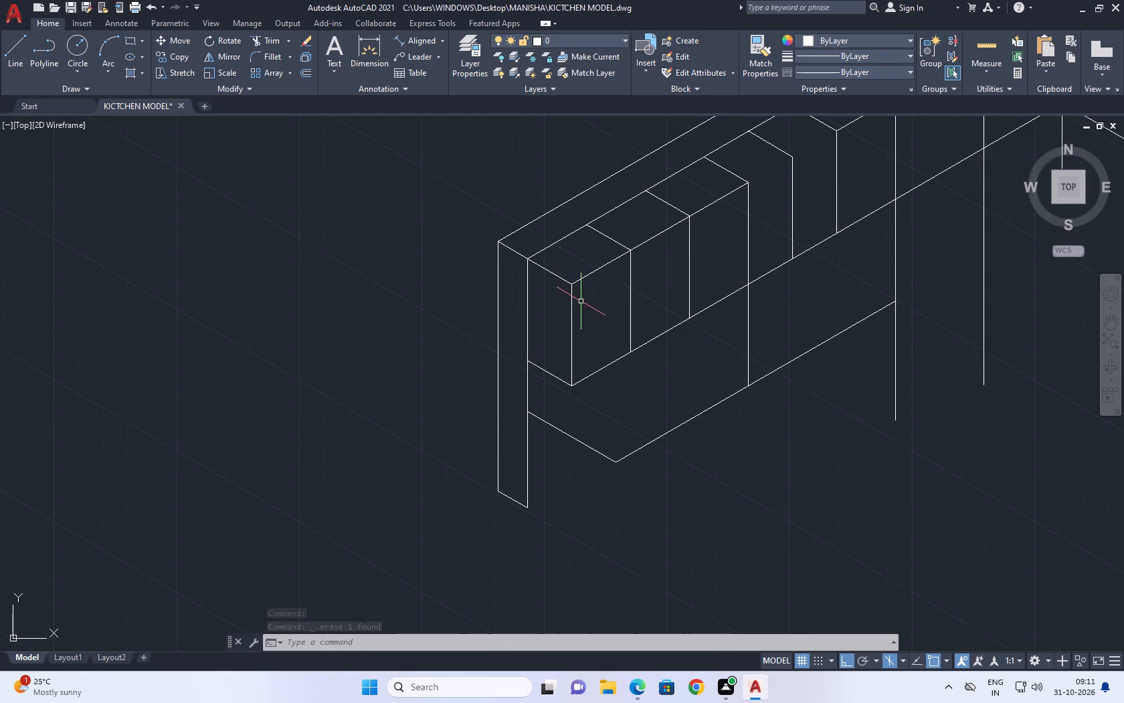
pyautogui.click(416, 37)
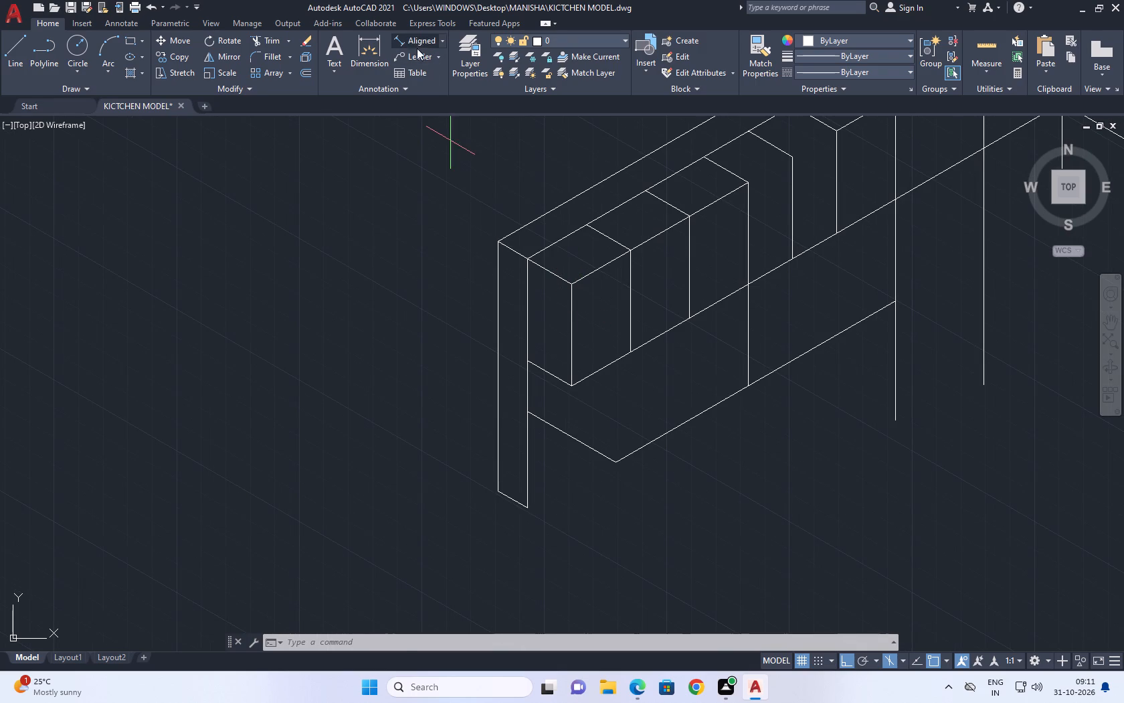
pyautogui.scroll(1, 642, 455)
pyautogui.click(599, 469)
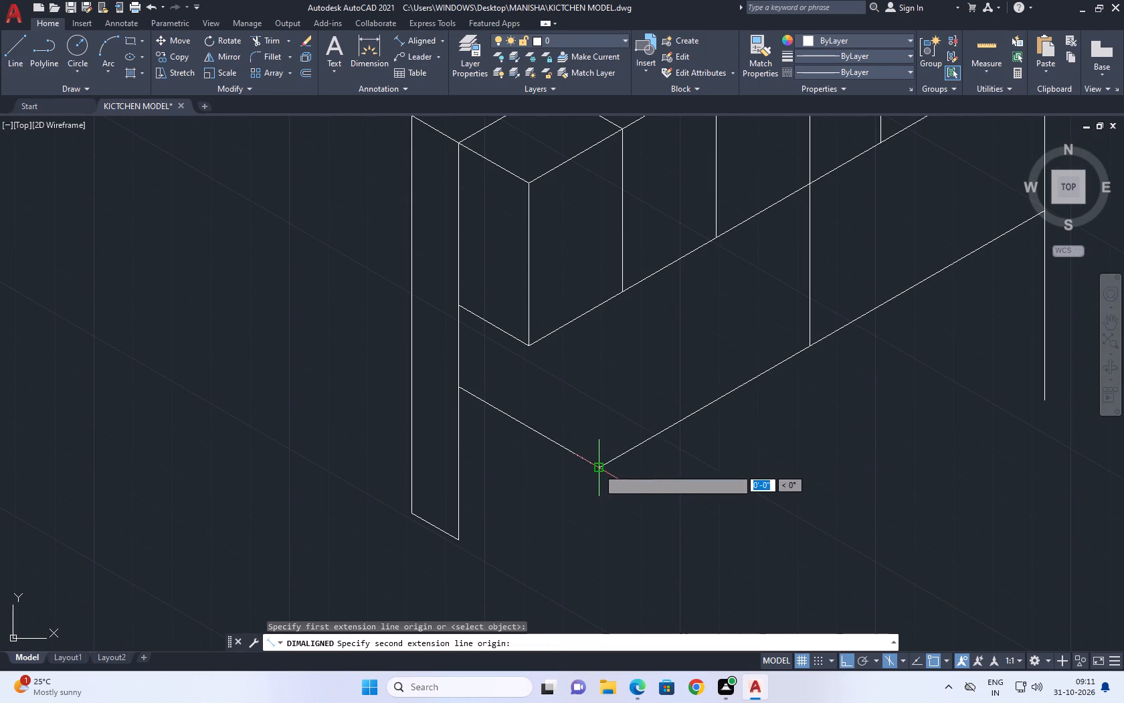
pyautogui.click(463, 389)
pyautogui.rightClick(460, 412)
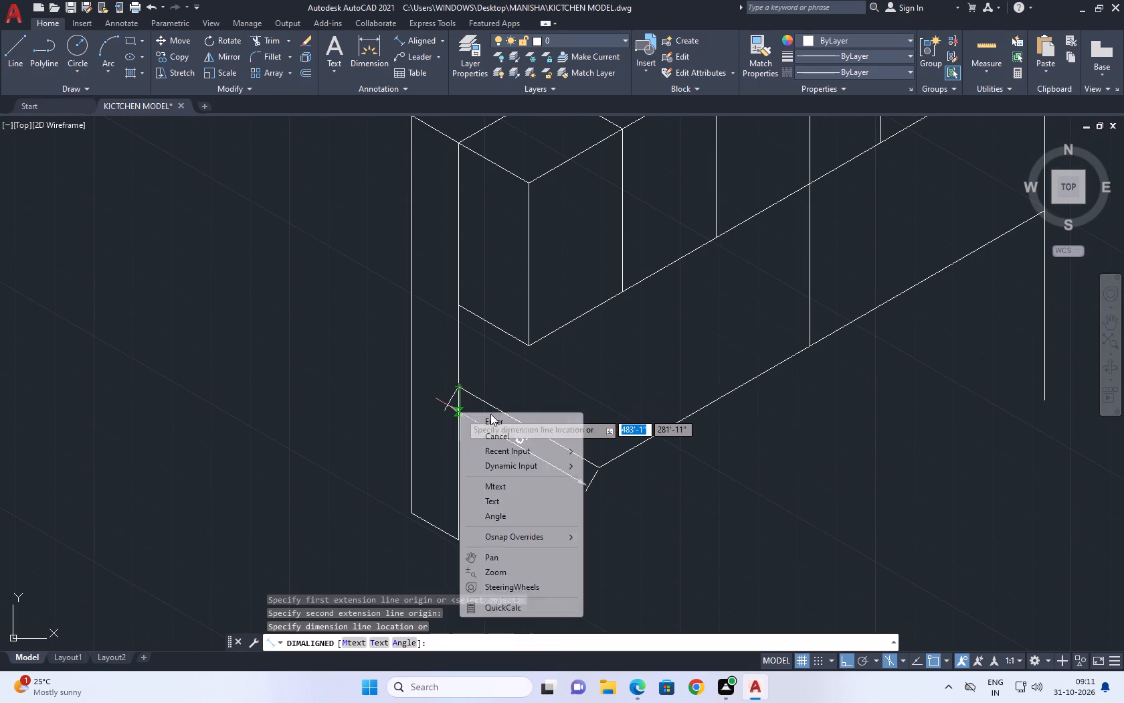
pyautogui.click(516, 437)
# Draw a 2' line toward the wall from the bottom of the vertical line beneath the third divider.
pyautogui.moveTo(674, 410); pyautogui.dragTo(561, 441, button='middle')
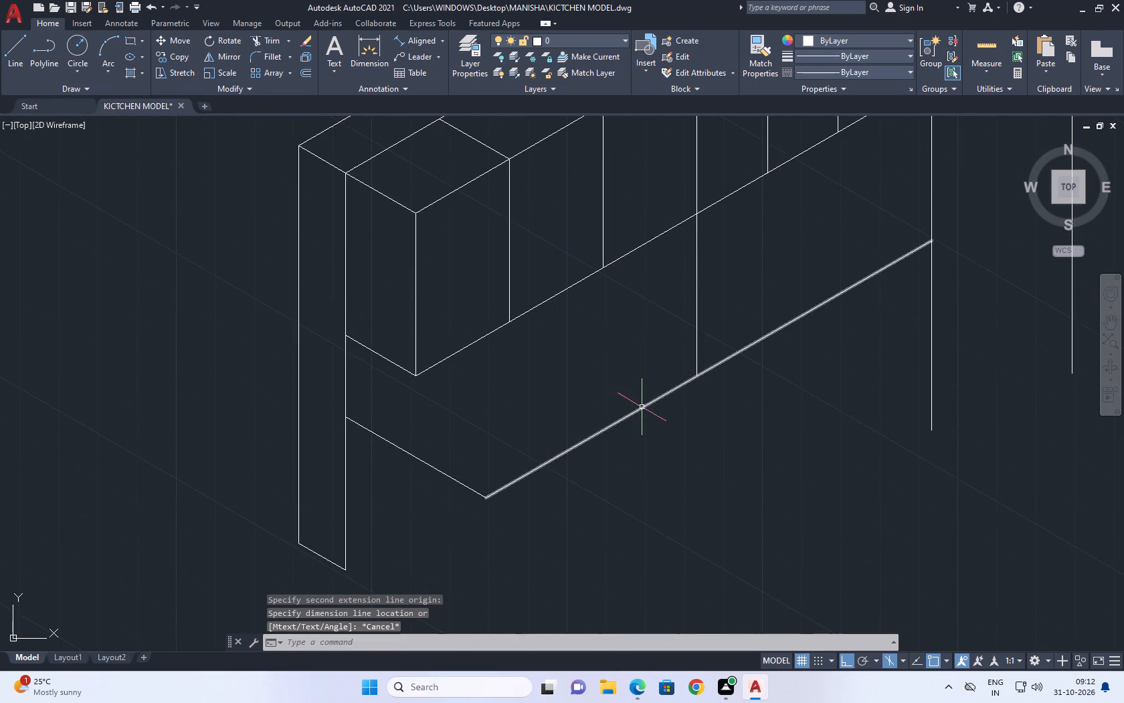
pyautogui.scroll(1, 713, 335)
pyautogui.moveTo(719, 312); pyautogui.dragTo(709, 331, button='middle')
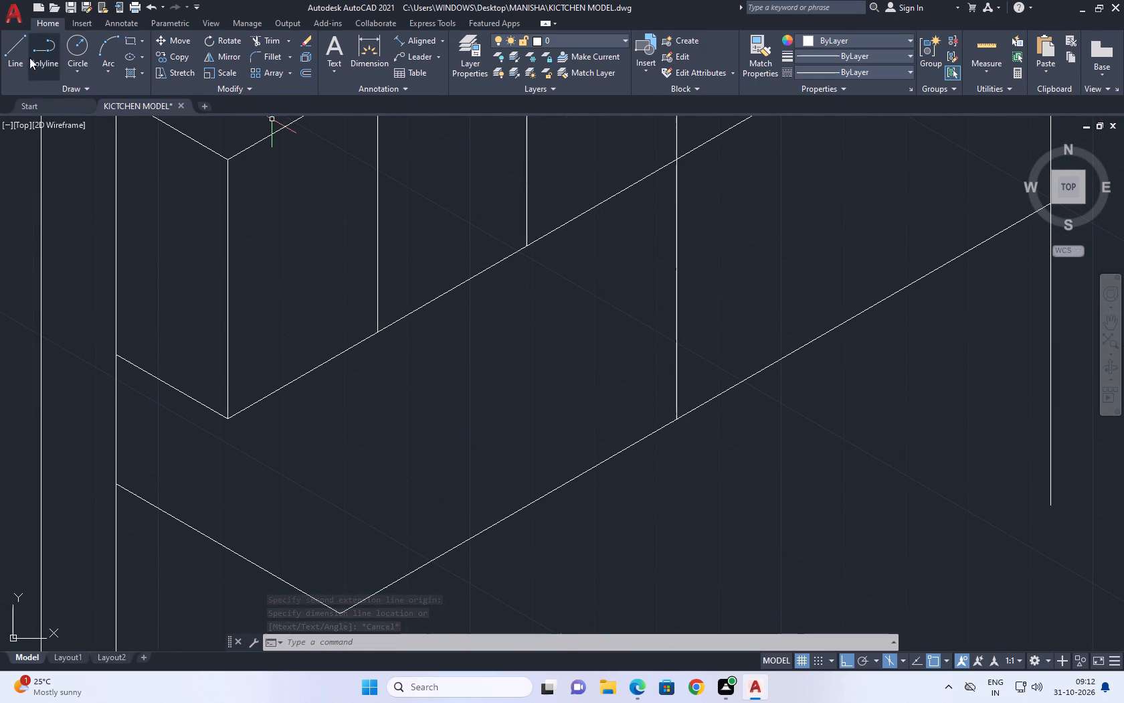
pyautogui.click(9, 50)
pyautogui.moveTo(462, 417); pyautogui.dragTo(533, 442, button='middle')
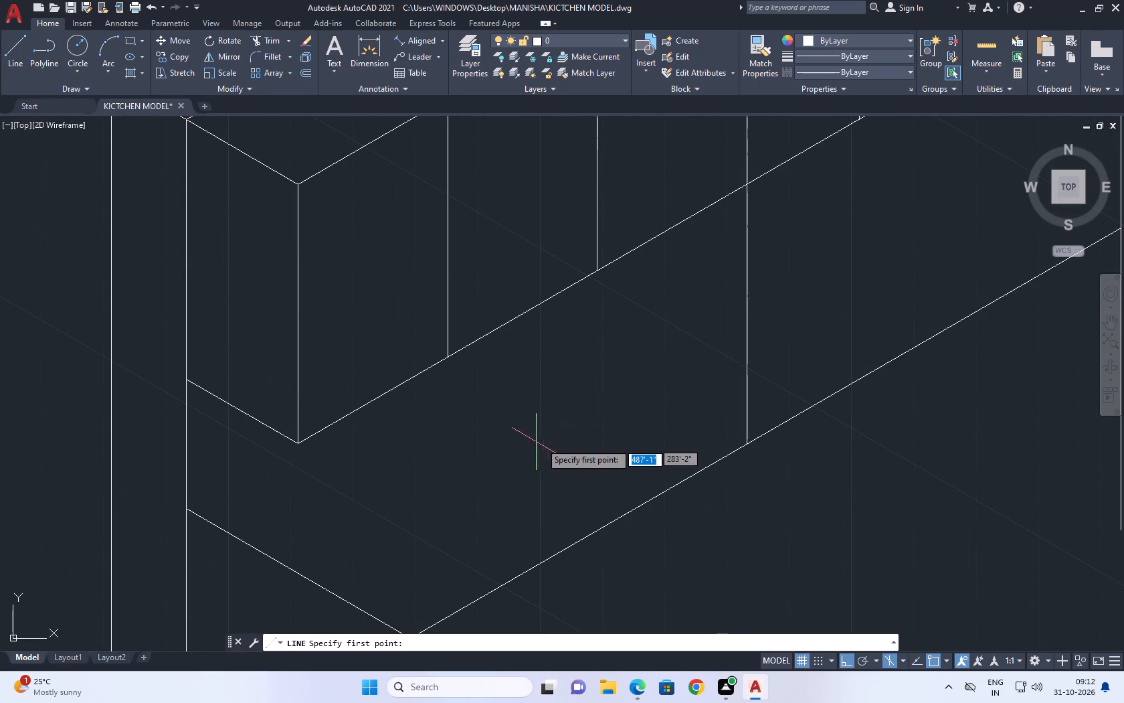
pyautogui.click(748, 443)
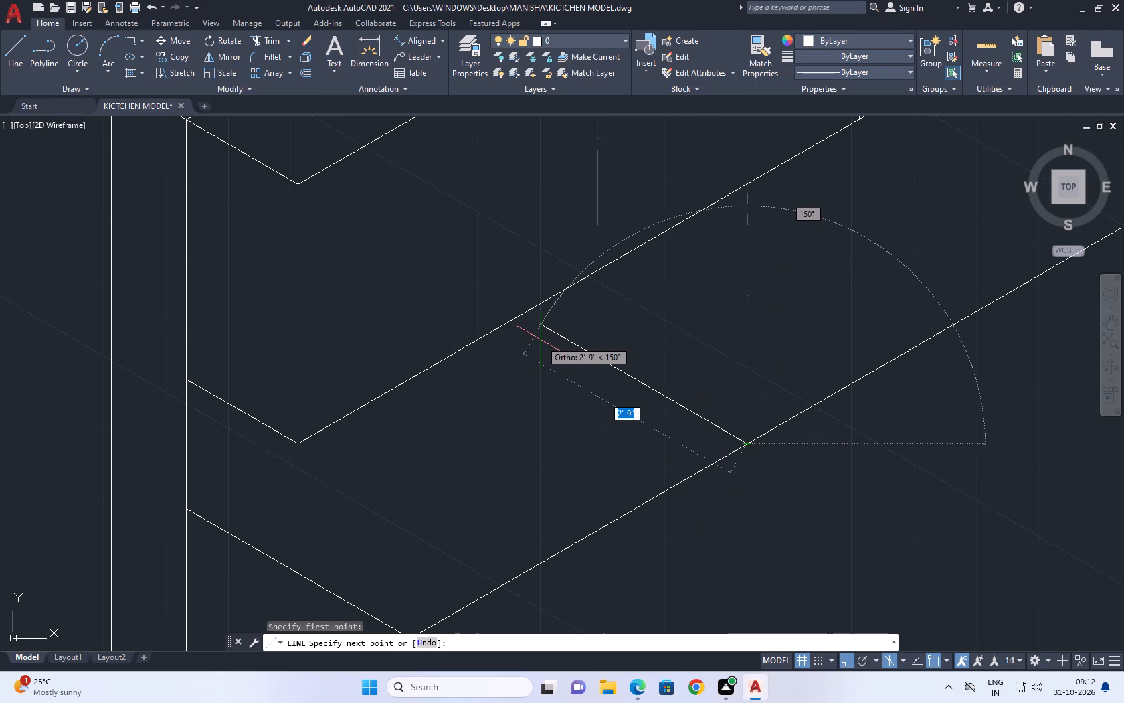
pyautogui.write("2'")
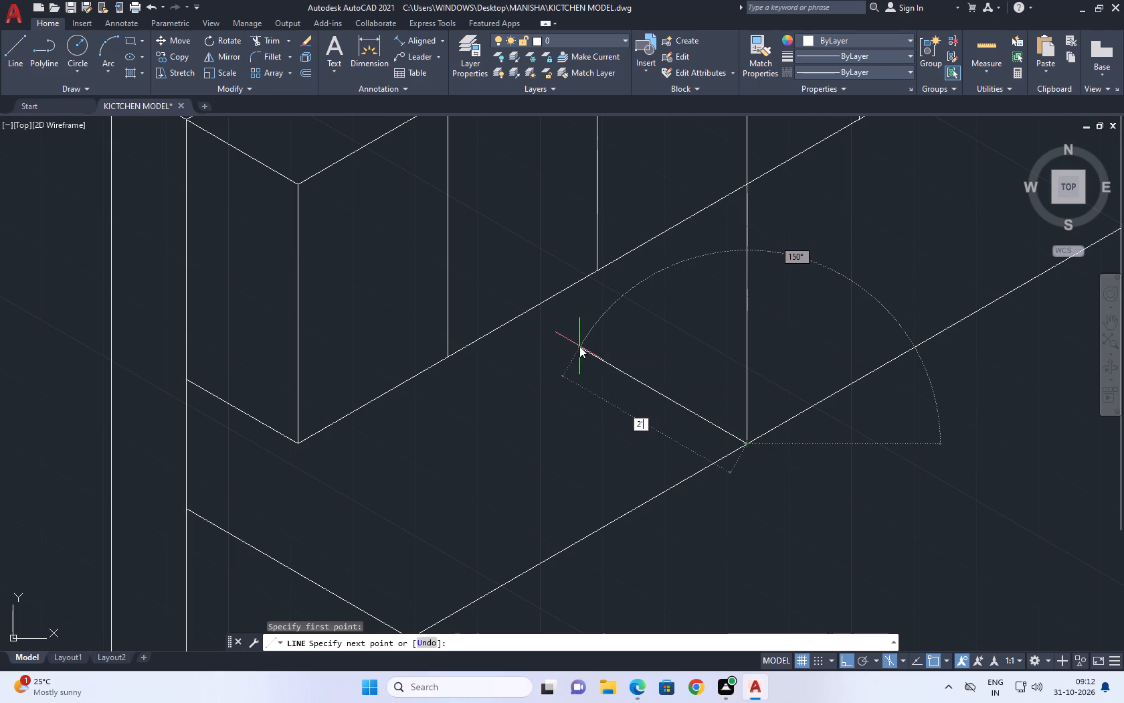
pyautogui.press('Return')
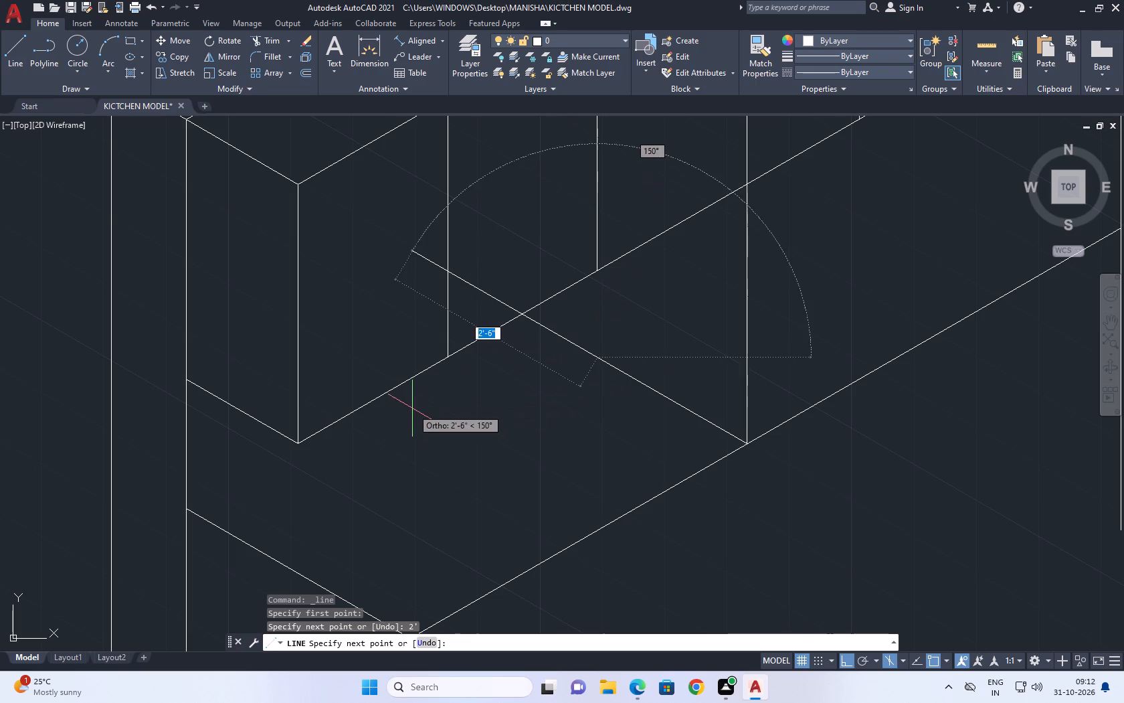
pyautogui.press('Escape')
# Try to draw a line from the wall end of the lower short side line, switching to the top isoplane.
pyautogui.moveTo(215, 521); pyautogui.dragTo(160, 558, button='middle')
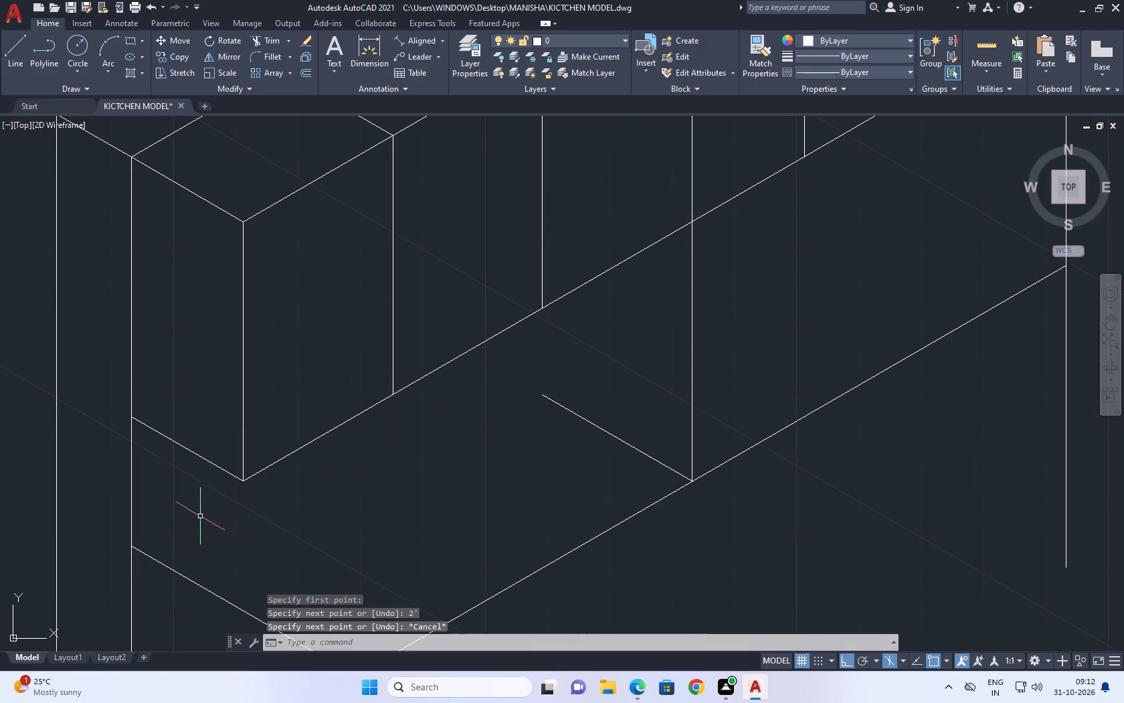
pyautogui.press('l')
pyautogui.press('space')
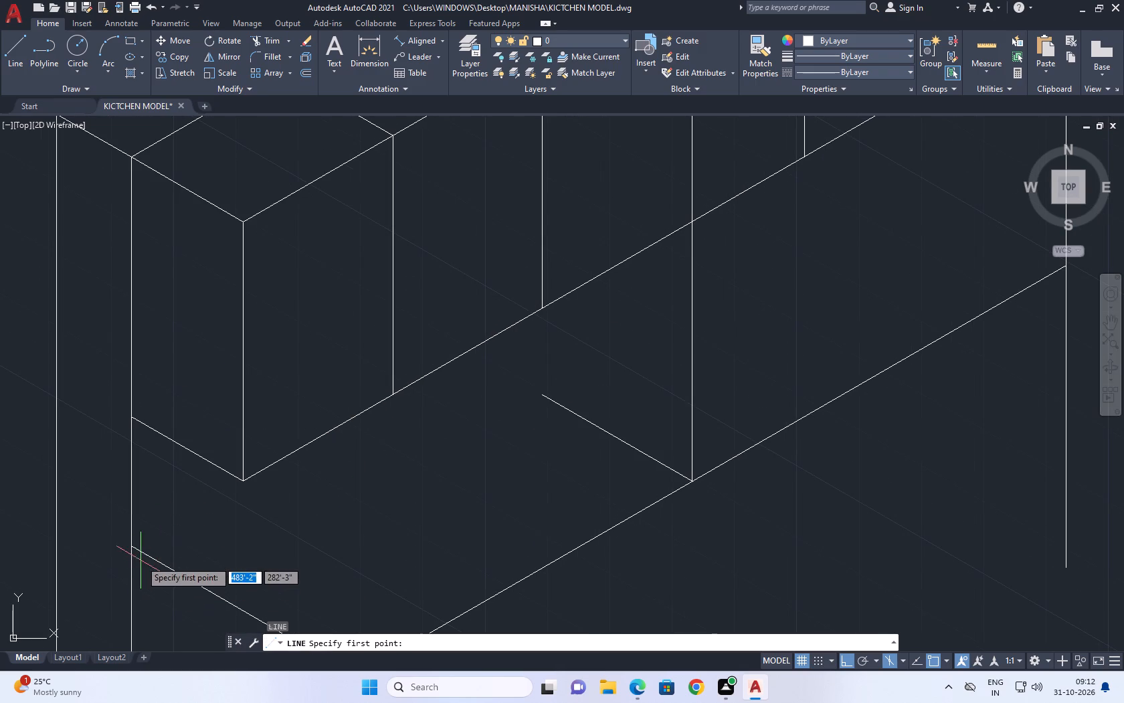
pyautogui.click(134, 553)
pyautogui.moveTo(547, 327); pyautogui.dragTo(541, 335, button='middle')
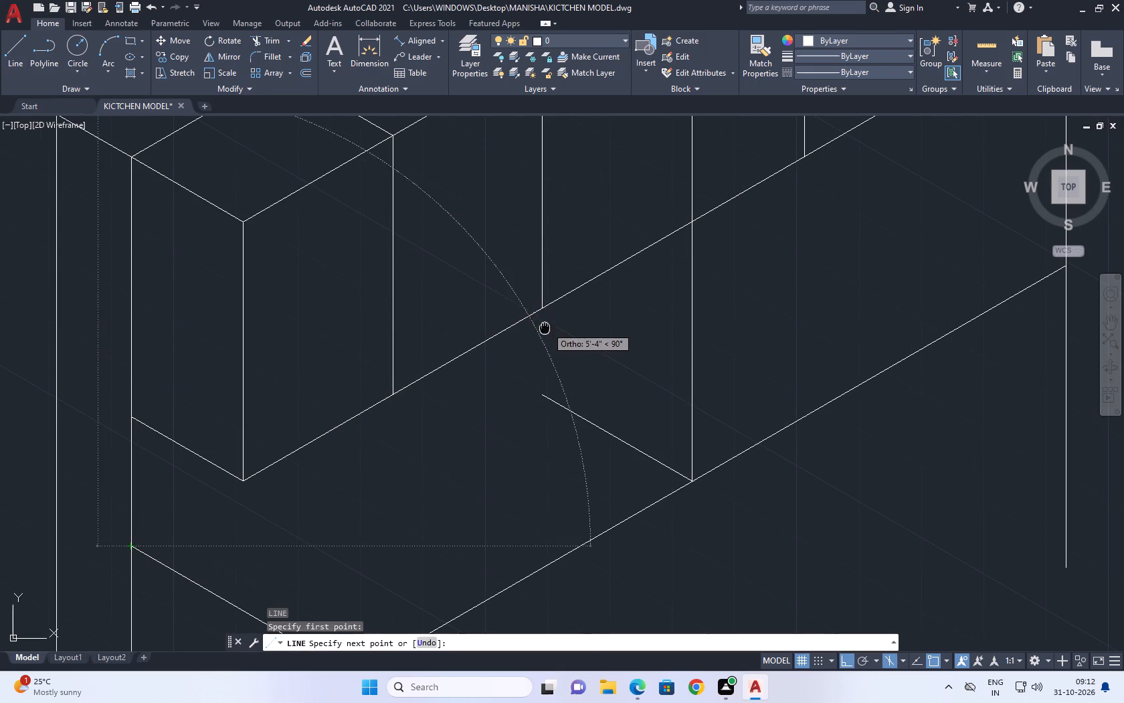
pyautogui.moveTo(541, 335); pyautogui.dragTo(506, 385, button='middle')
pyautogui.press('F5')
pyautogui.scroll(-2, 618, 346)
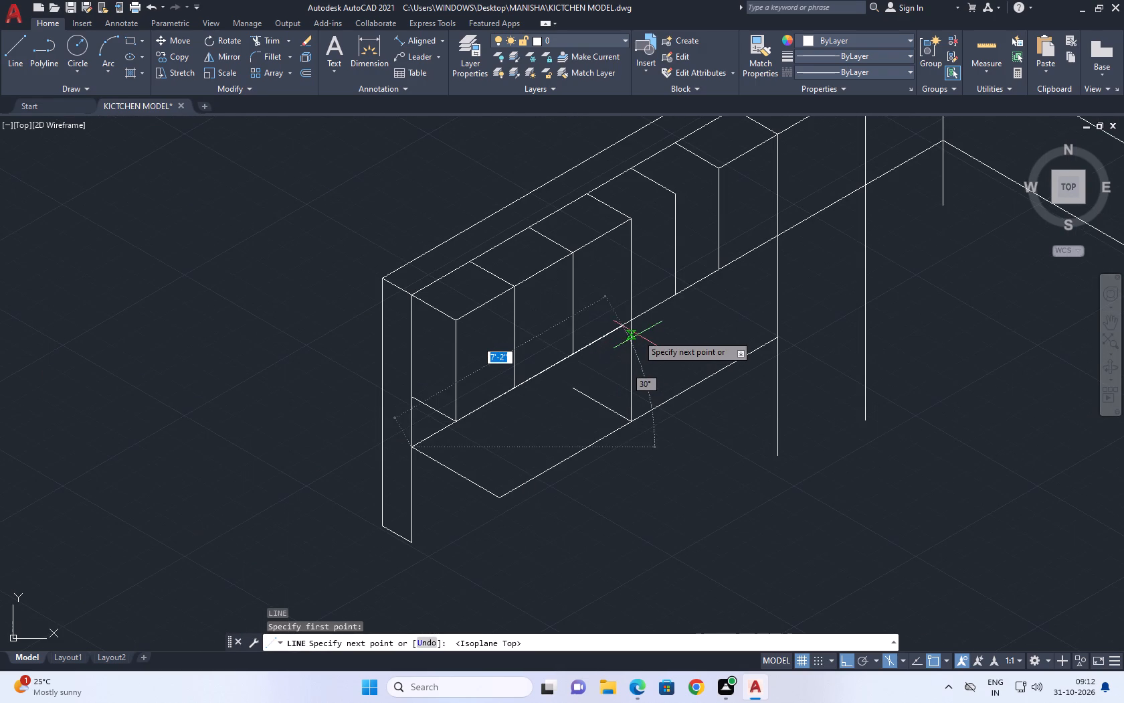
pyautogui.press('Escape')
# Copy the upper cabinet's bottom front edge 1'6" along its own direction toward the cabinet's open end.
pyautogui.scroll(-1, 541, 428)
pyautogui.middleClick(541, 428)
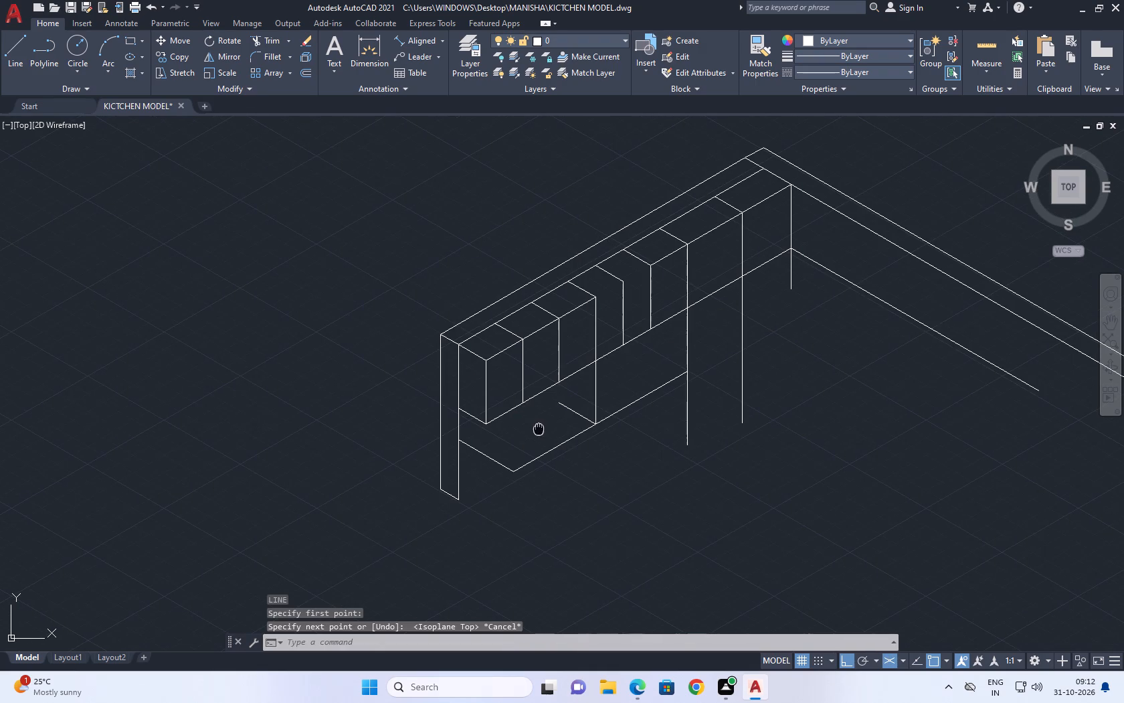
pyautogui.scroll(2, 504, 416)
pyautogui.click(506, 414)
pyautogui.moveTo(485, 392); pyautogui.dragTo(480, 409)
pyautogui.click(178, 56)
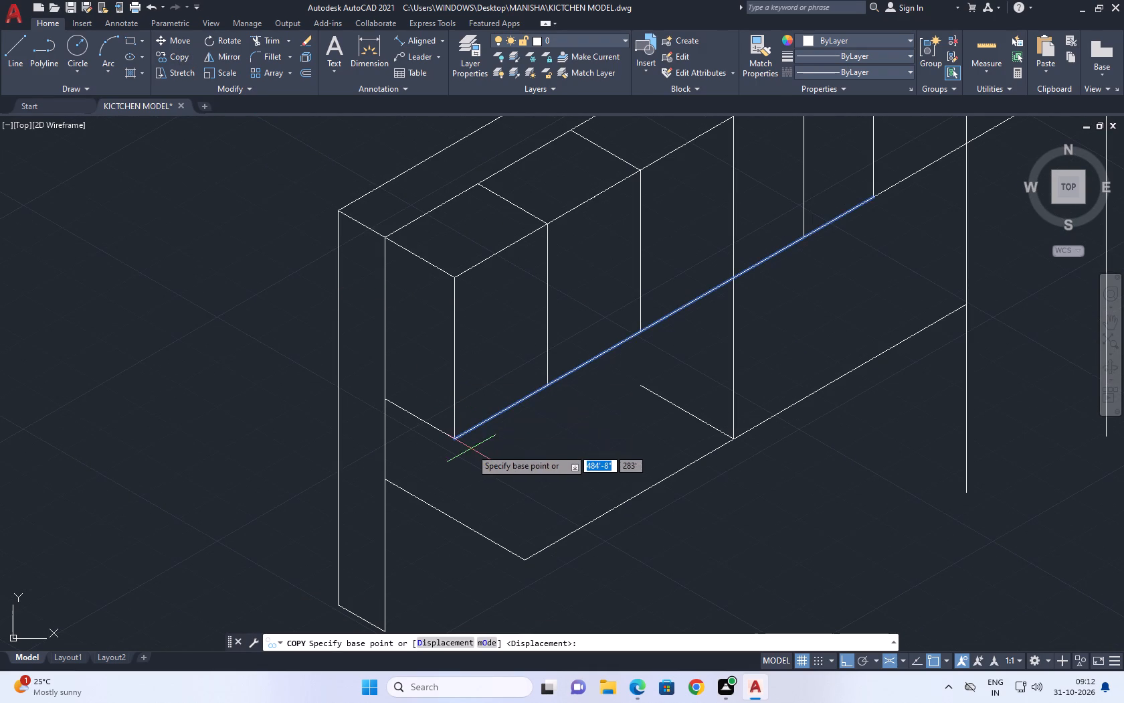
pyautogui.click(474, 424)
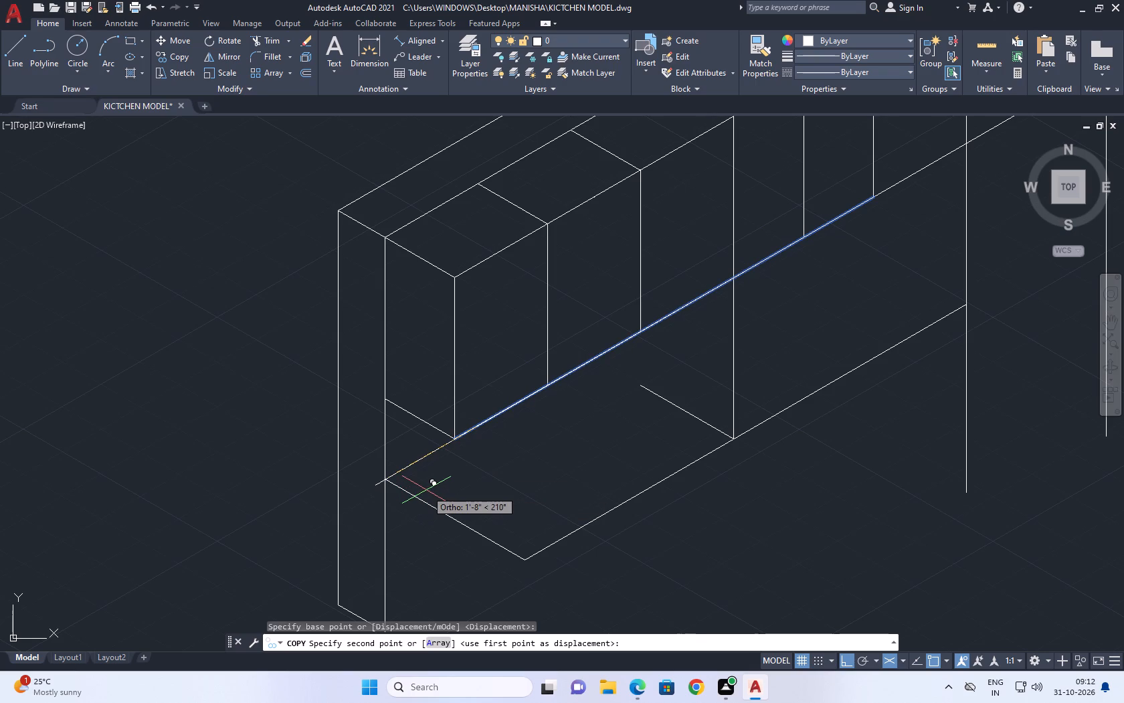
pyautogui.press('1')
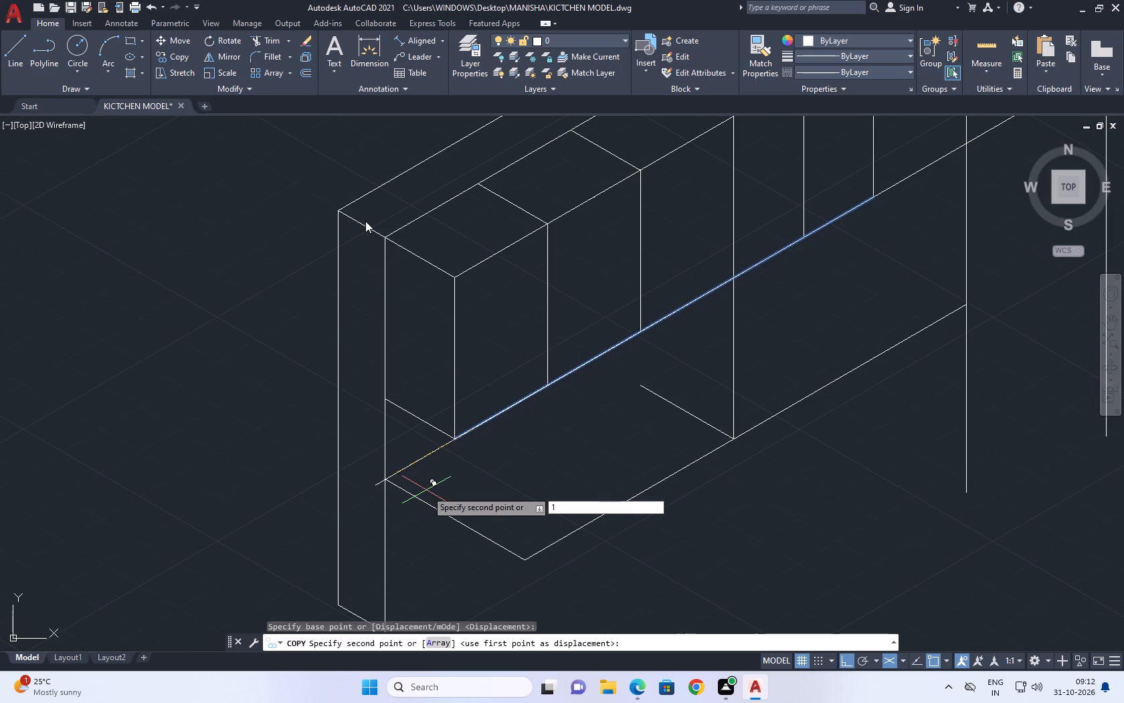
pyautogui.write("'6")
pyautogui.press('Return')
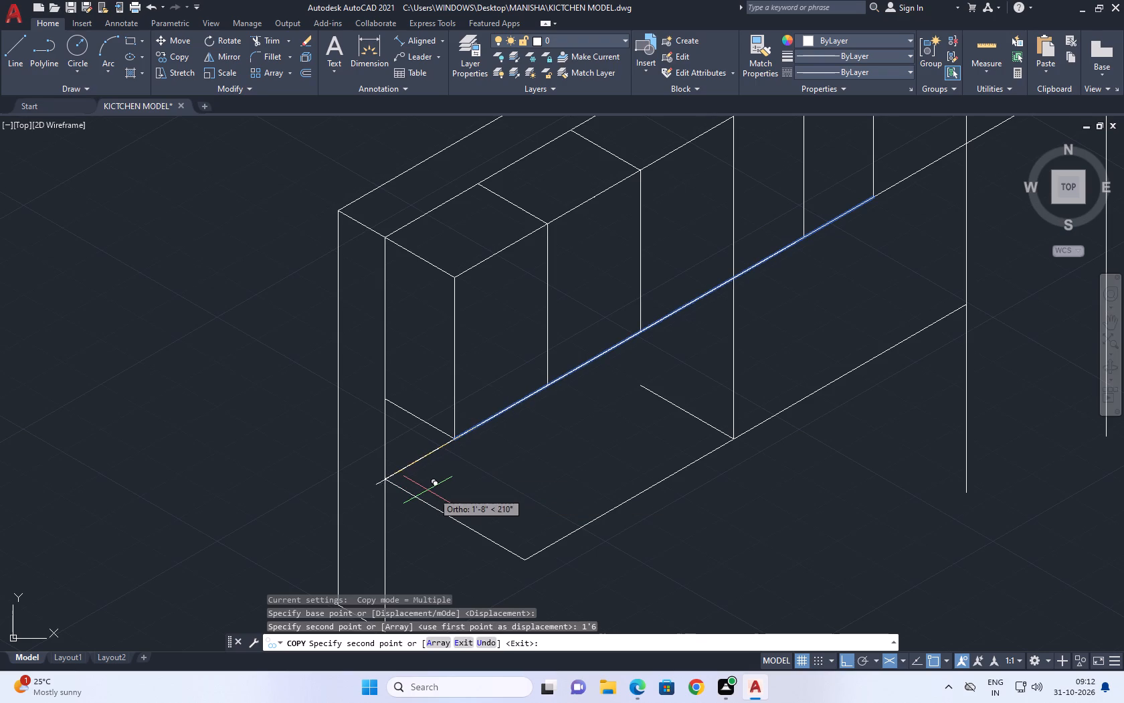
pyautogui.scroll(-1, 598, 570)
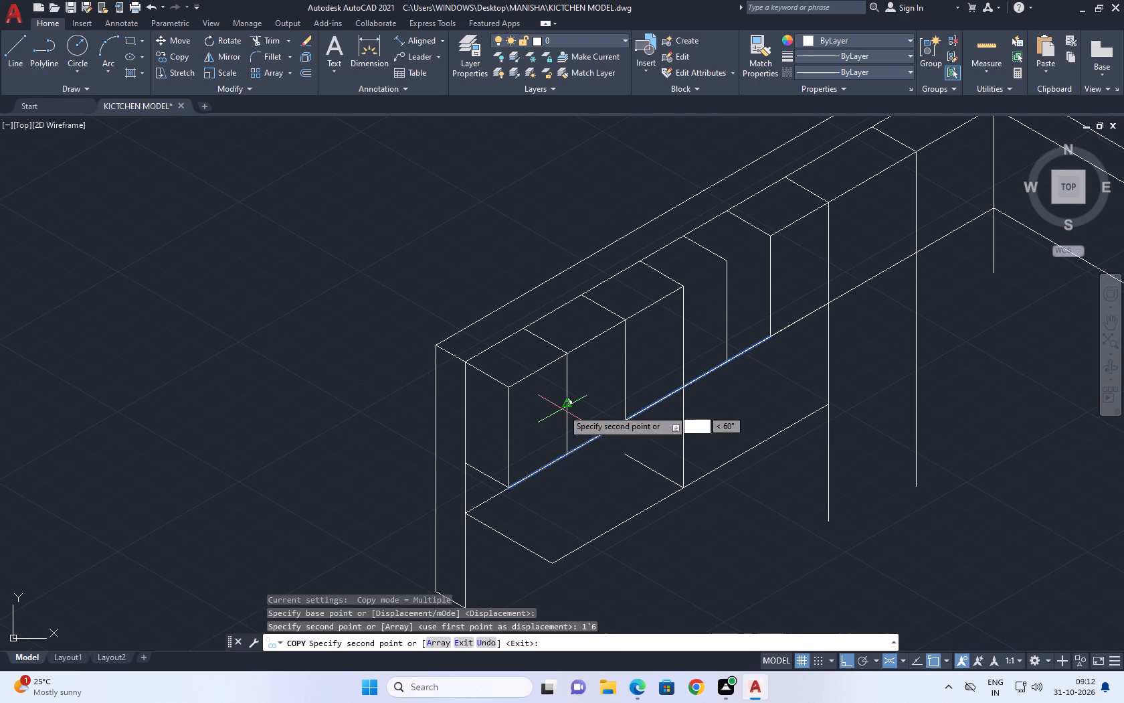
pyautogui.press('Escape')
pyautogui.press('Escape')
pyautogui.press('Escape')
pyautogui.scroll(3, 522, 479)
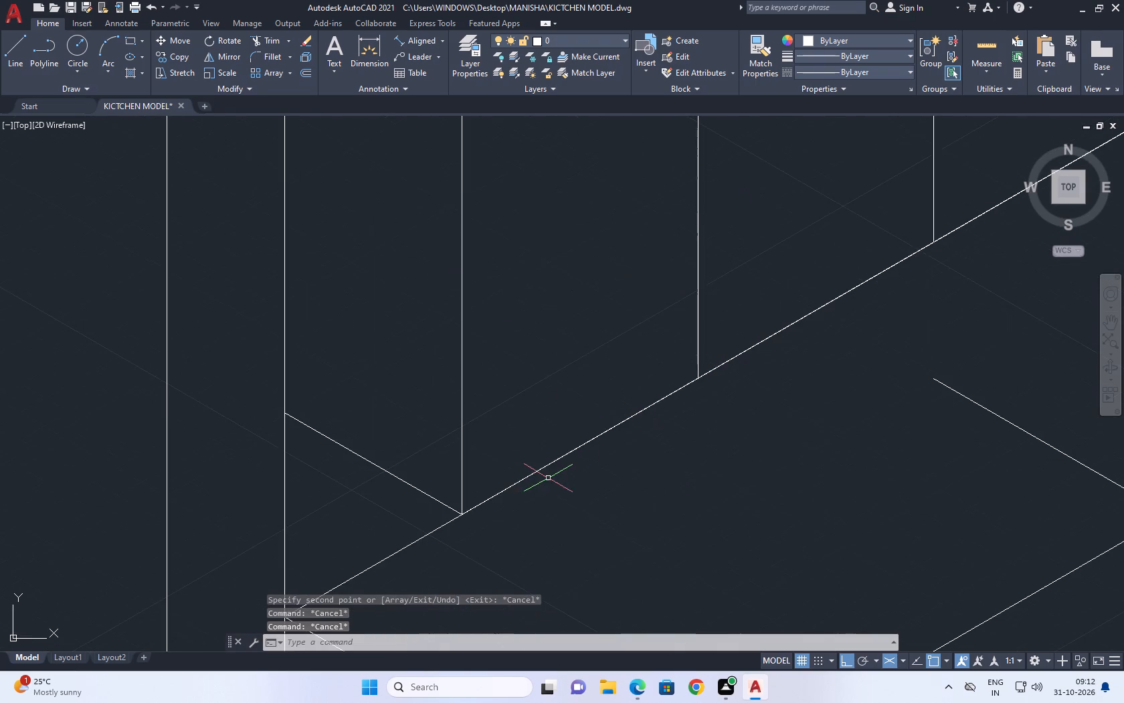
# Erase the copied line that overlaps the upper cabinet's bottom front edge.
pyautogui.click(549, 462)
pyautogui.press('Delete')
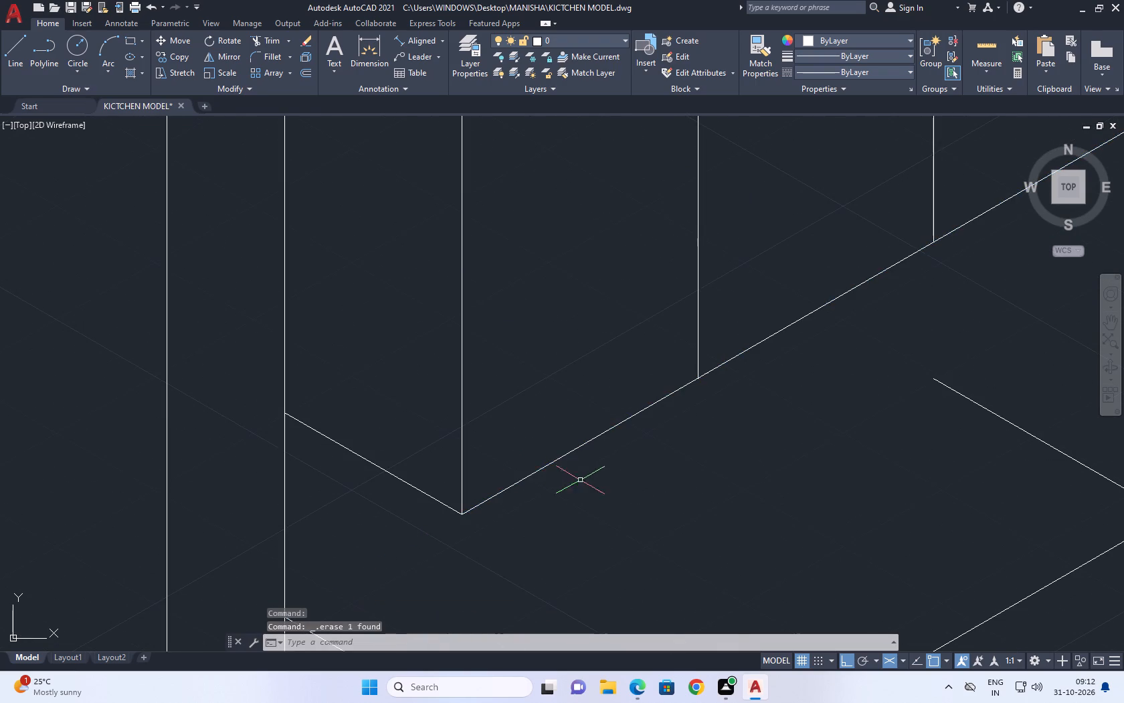
# Erase the lower front line, the vertical line beneath the third divider and the short line running toward the wall.
pyautogui.scroll(-2, 587, 498)
pyautogui.moveTo(584, 495); pyautogui.dragTo(521, 408, button='middle')
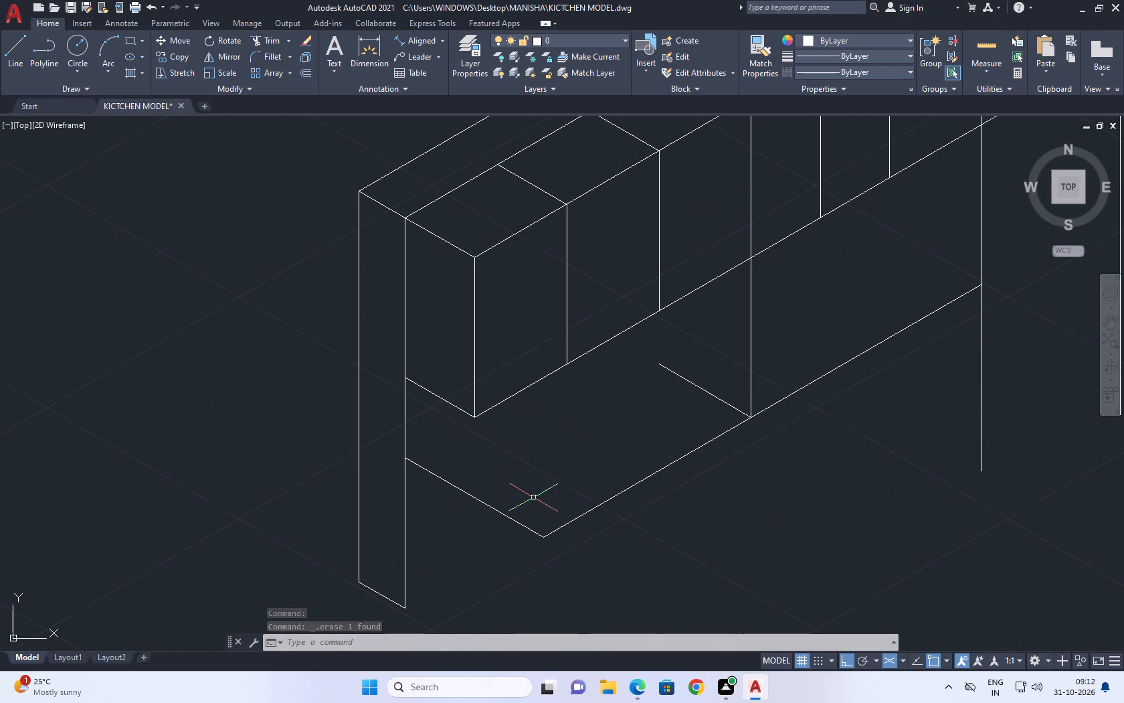
pyautogui.moveTo(614, 501); pyautogui.dragTo(574, 500, button='middle')
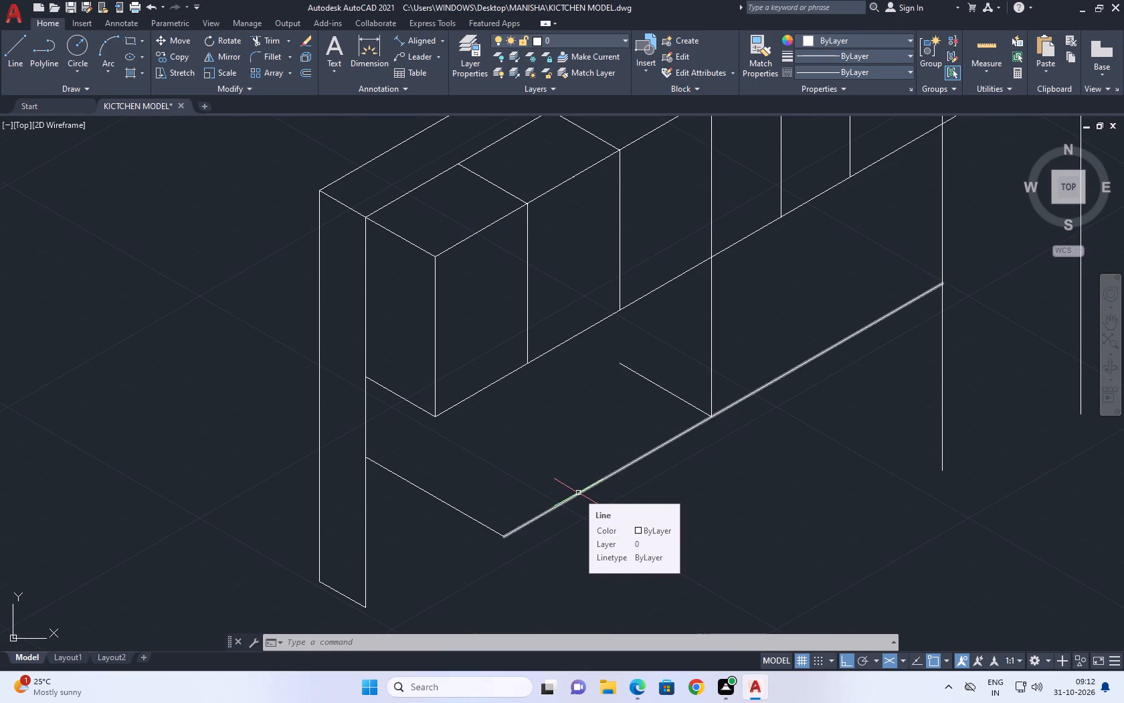
pyautogui.scroll(-1, 646, 422)
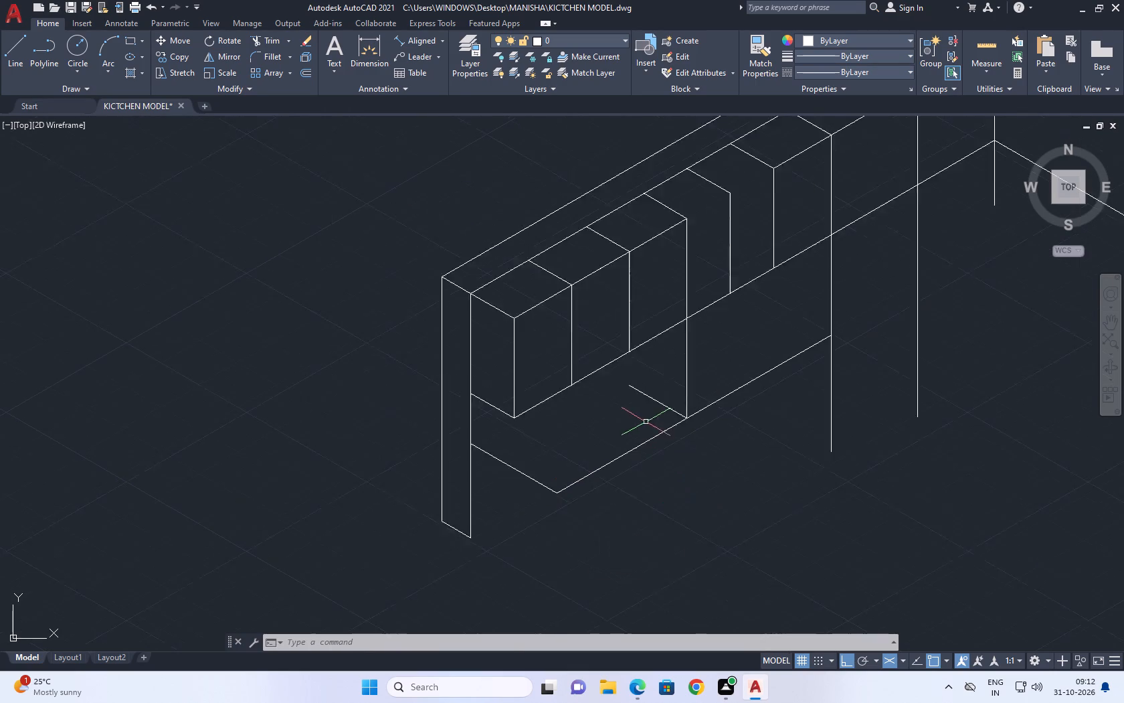
pyautogui.scroll(-1, 646, 422)
pyautogui.scroll(1, 682, 414)
pyautogui.moveTo(704, 445); pyautogui.dragTo(667, 428)
pyautogui.click(639, 414)
pyautogui.middleClick(690, 419)
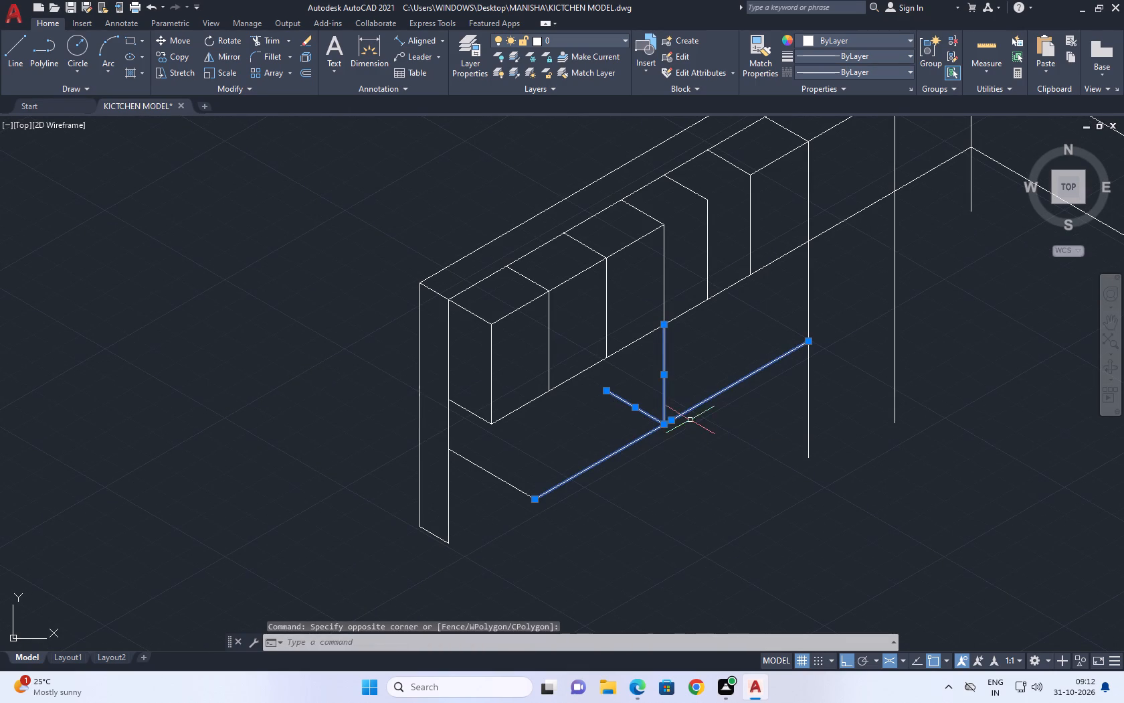
pyautogui.press('Delete')
# Draw a line about 6'-4" long at 30° from the wall end of the short side line, along the cabinet's bottom front edge.
pyautogui.middleClick(596, 431)
pyautogui.press('l')
pyautogui.press('space')
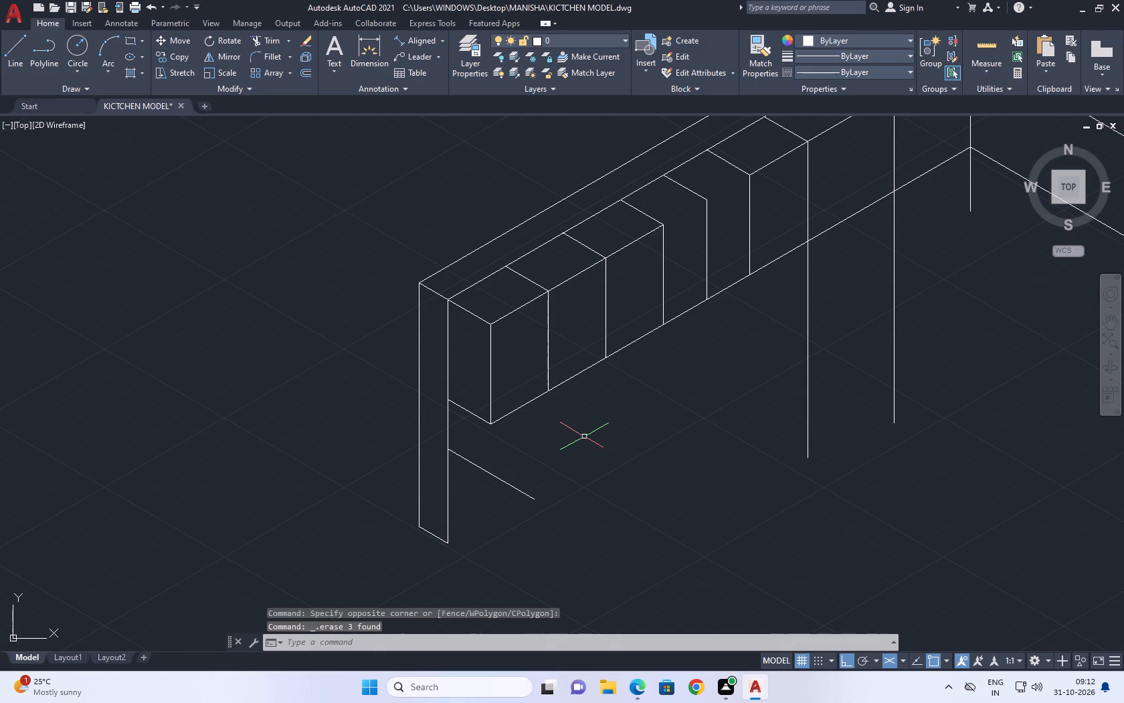
pyautogui.click(453, 449)
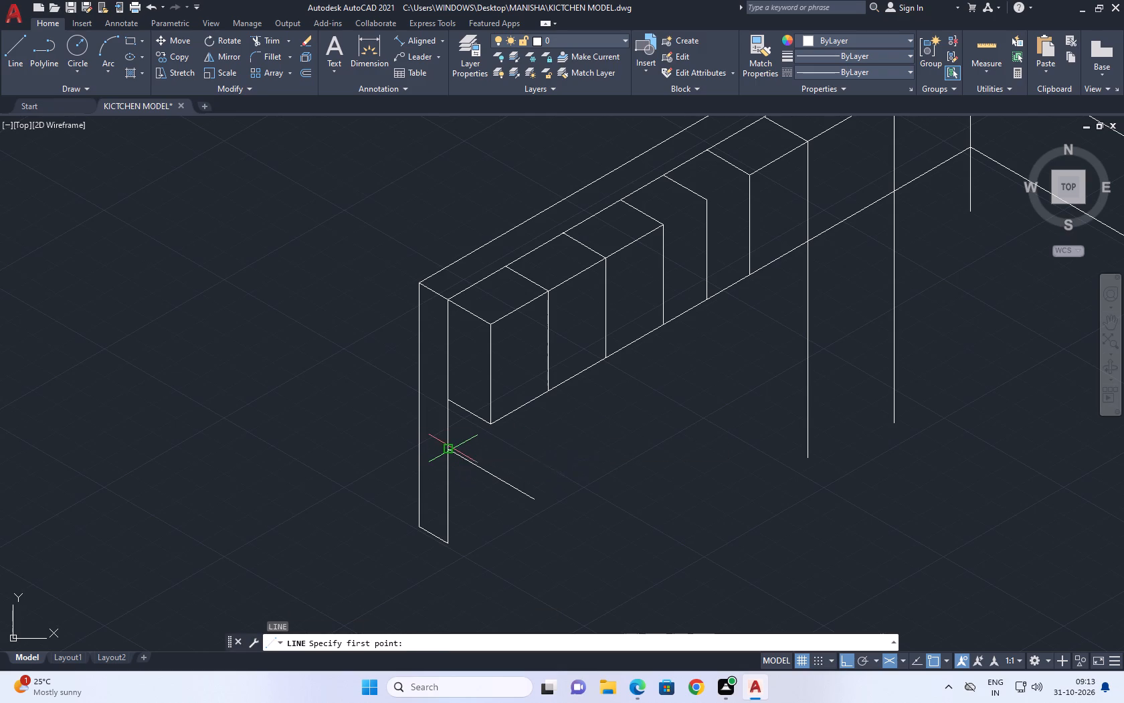
pyautogui.moveTo(729, 370); pyautogui.dragTo(696, 369, button='middle')
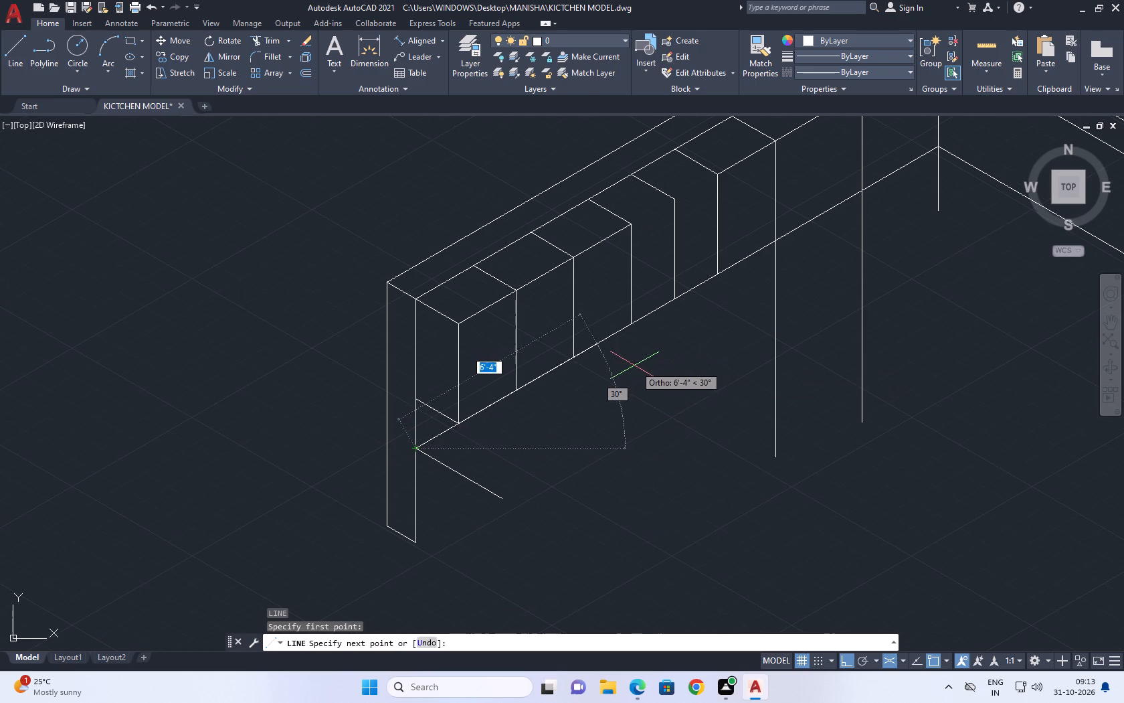
pyautogui.click(638, 360)
pyautogui.press('Escape')
# Shorten the new line so that it ends at the upper cabinet's bottom front corner at the open end.
pyautogui.click(538, 379)
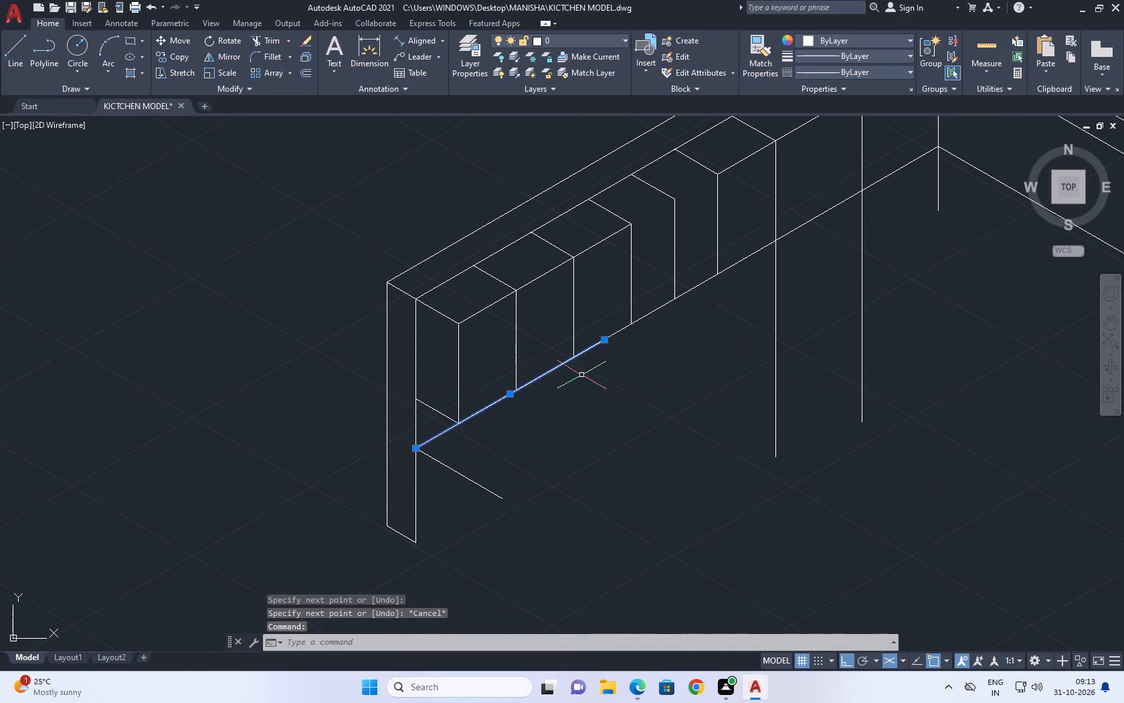
pyautogui.click(603, 339)
pyautogui.click(456, 417)
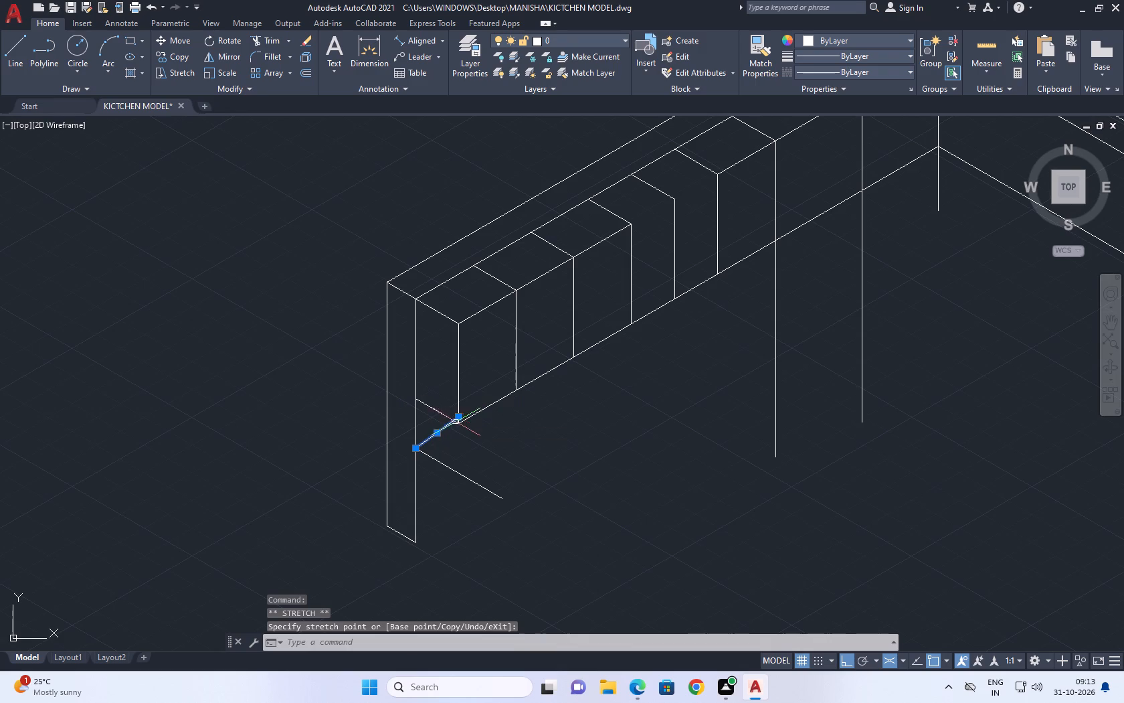
pyautogui.scroll(2, 452, 422)
pyautogui.click(465, 410)
pyautogui.click(464, 426)
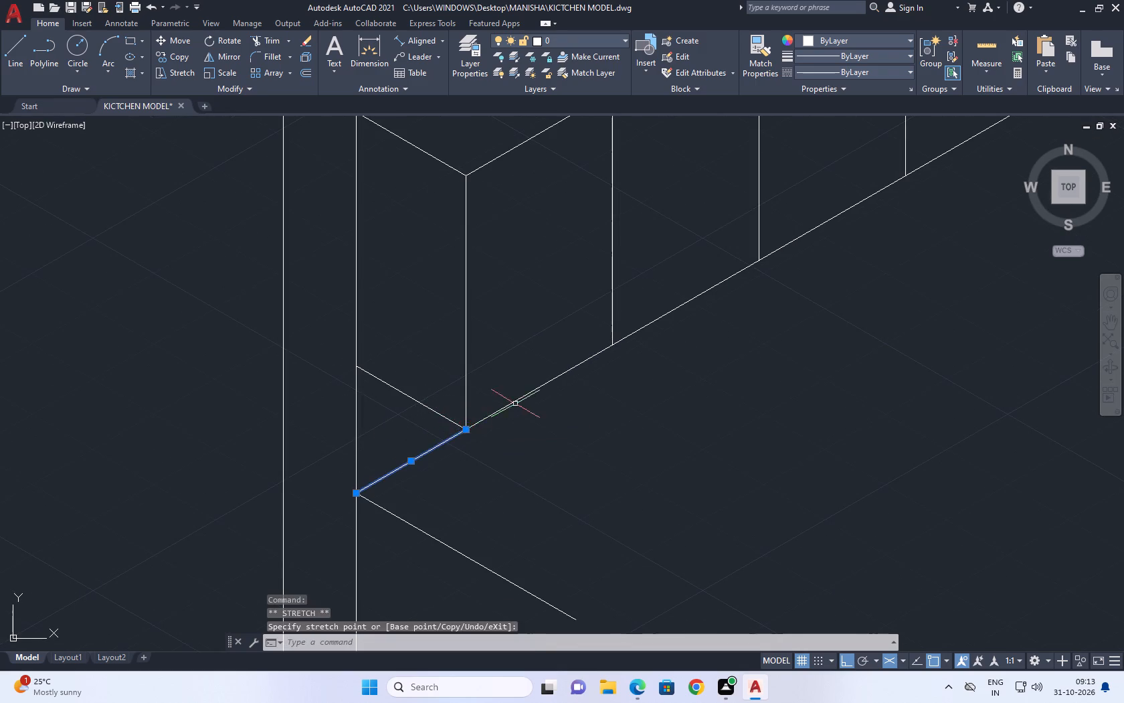
pyautogui.press('Escape')
pyautogui.scroll(-4, 514, 394)
pyautogui.moveTo(618, 367); pyautogui.dragTo(580, 381, button='middle')
pyautogui.scroll(3, 472, 402)
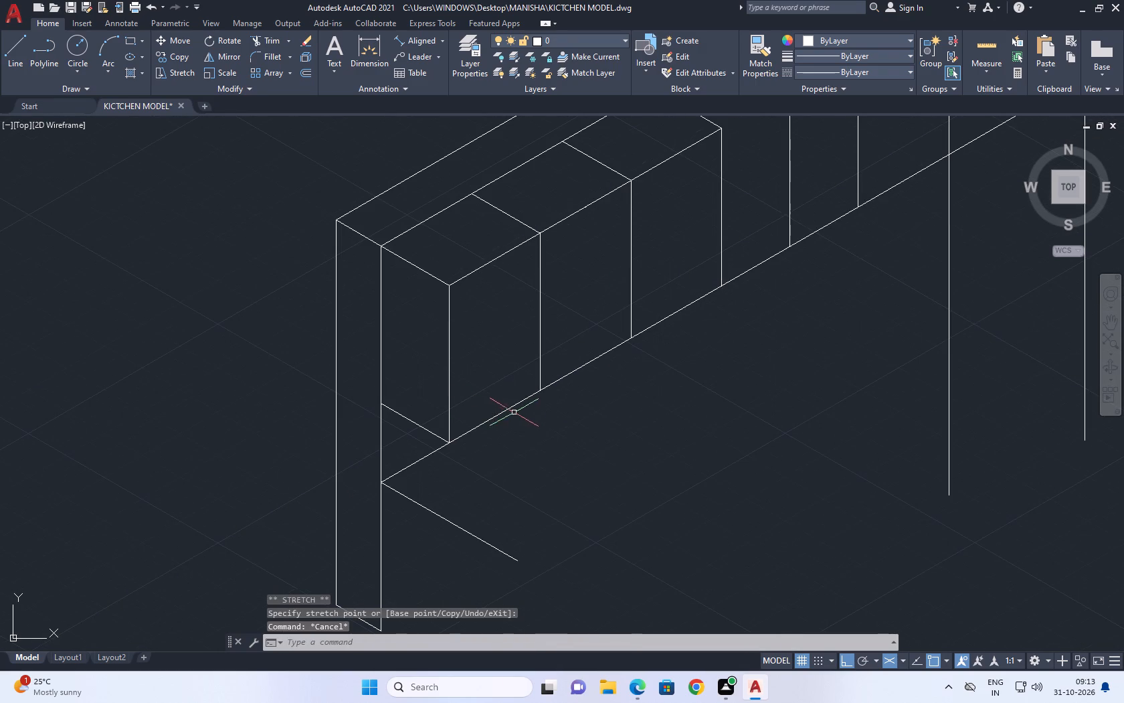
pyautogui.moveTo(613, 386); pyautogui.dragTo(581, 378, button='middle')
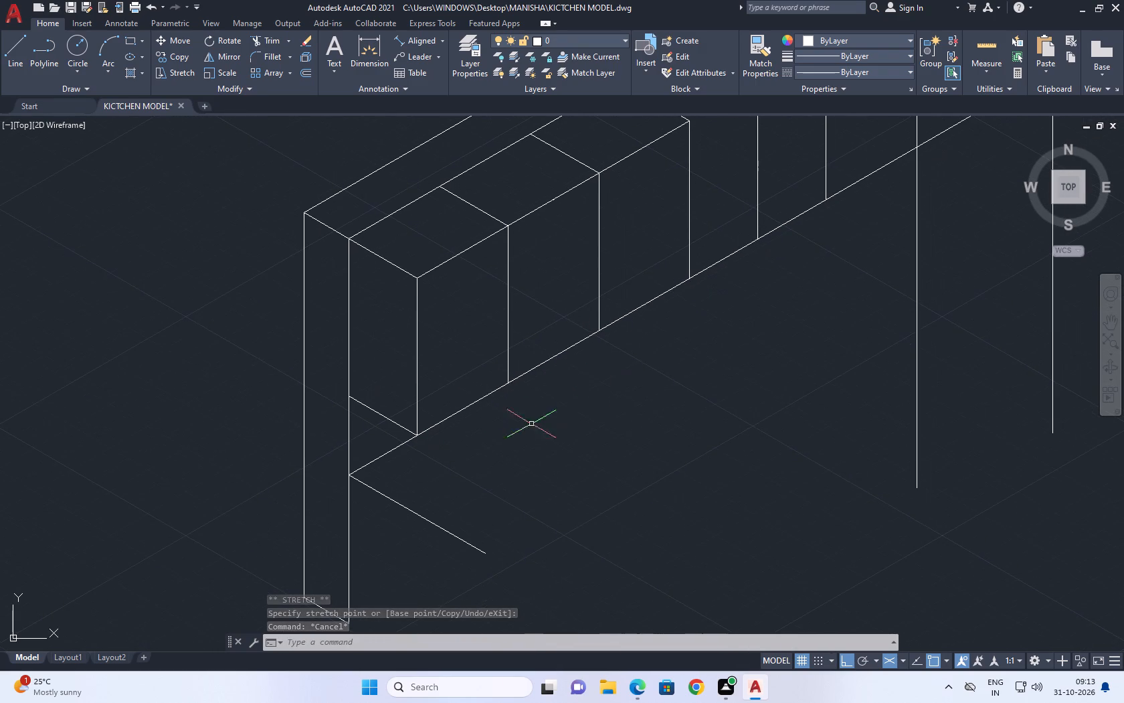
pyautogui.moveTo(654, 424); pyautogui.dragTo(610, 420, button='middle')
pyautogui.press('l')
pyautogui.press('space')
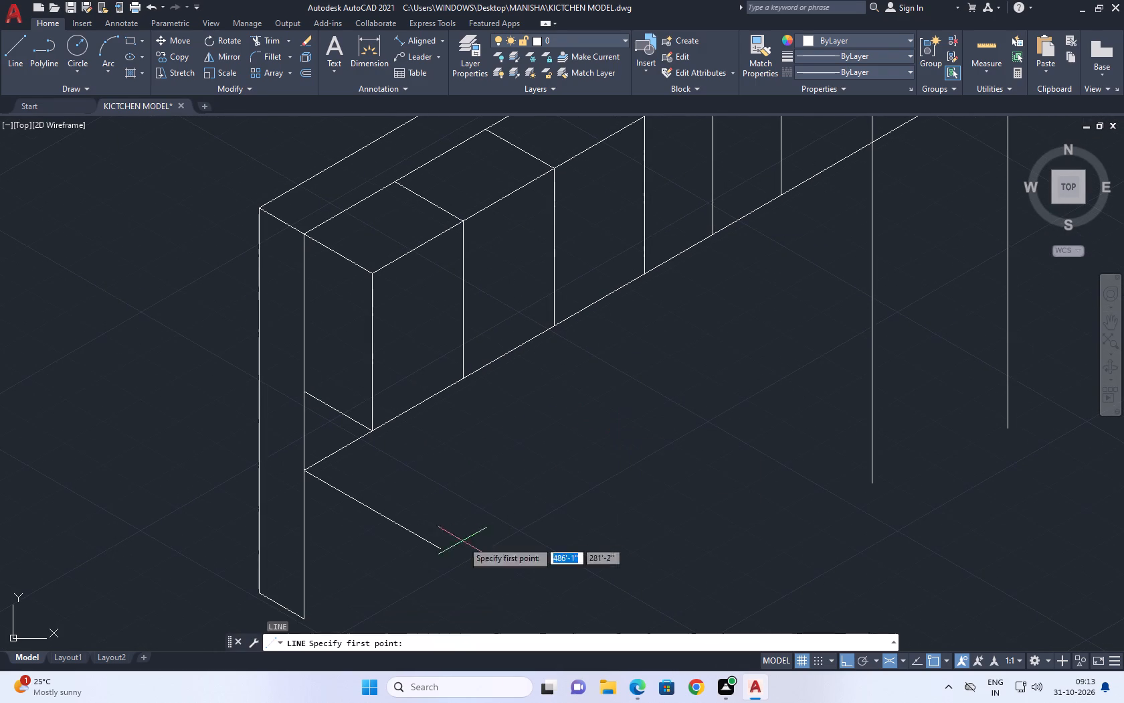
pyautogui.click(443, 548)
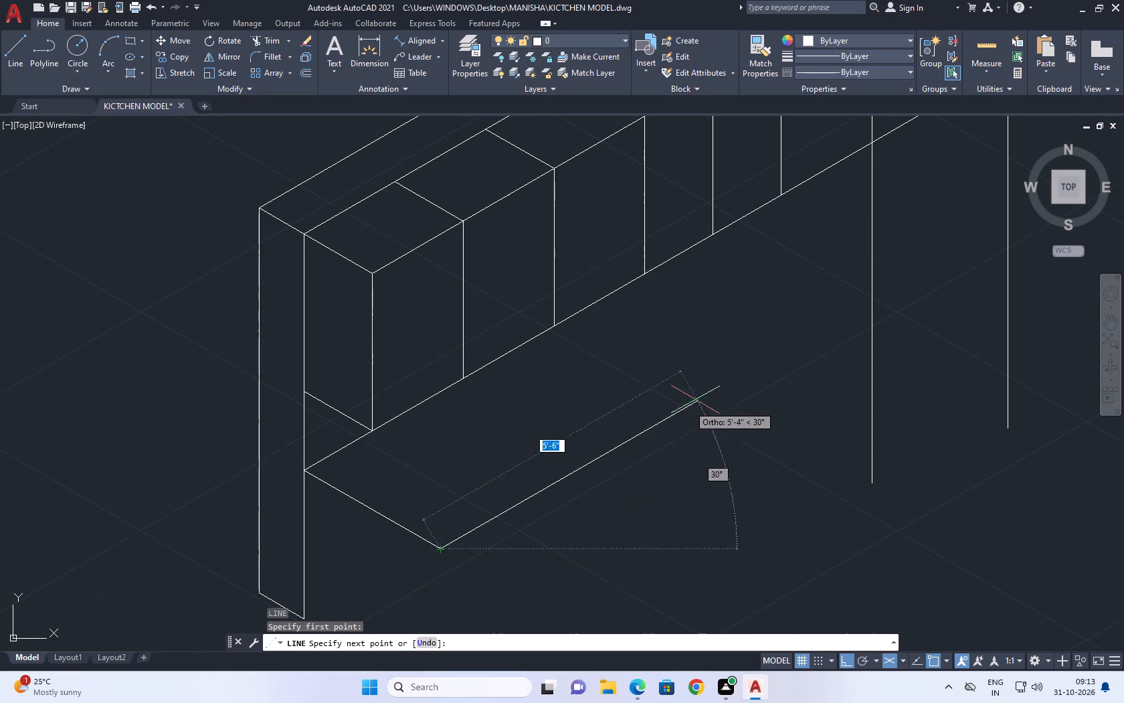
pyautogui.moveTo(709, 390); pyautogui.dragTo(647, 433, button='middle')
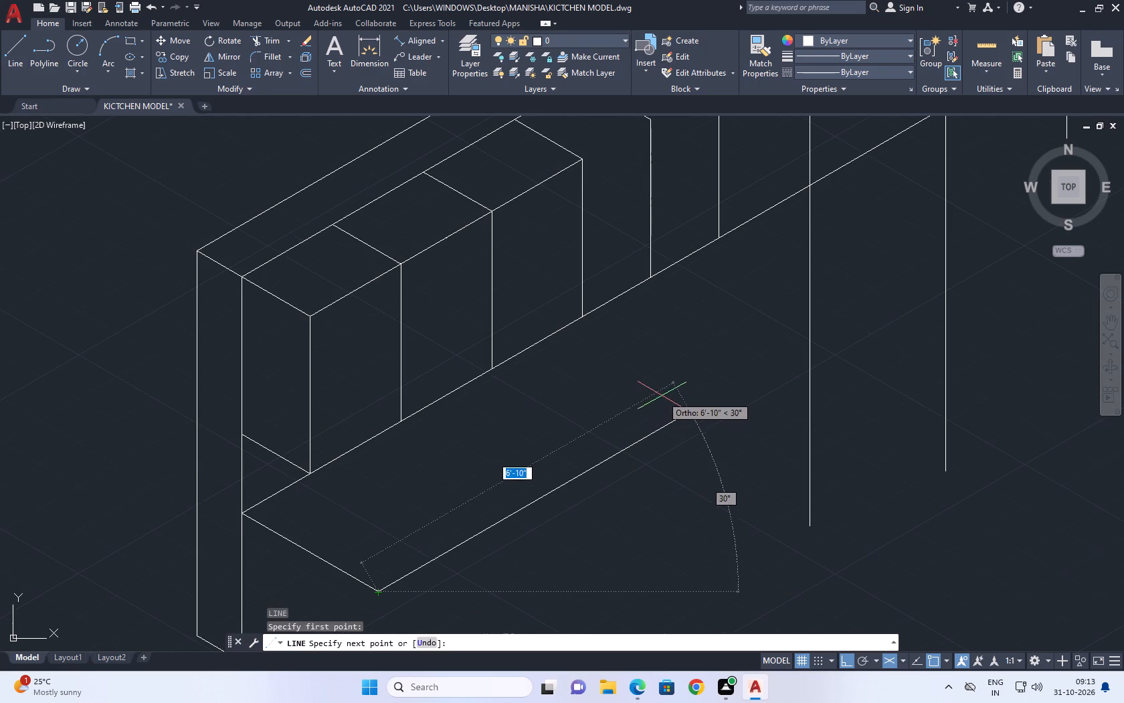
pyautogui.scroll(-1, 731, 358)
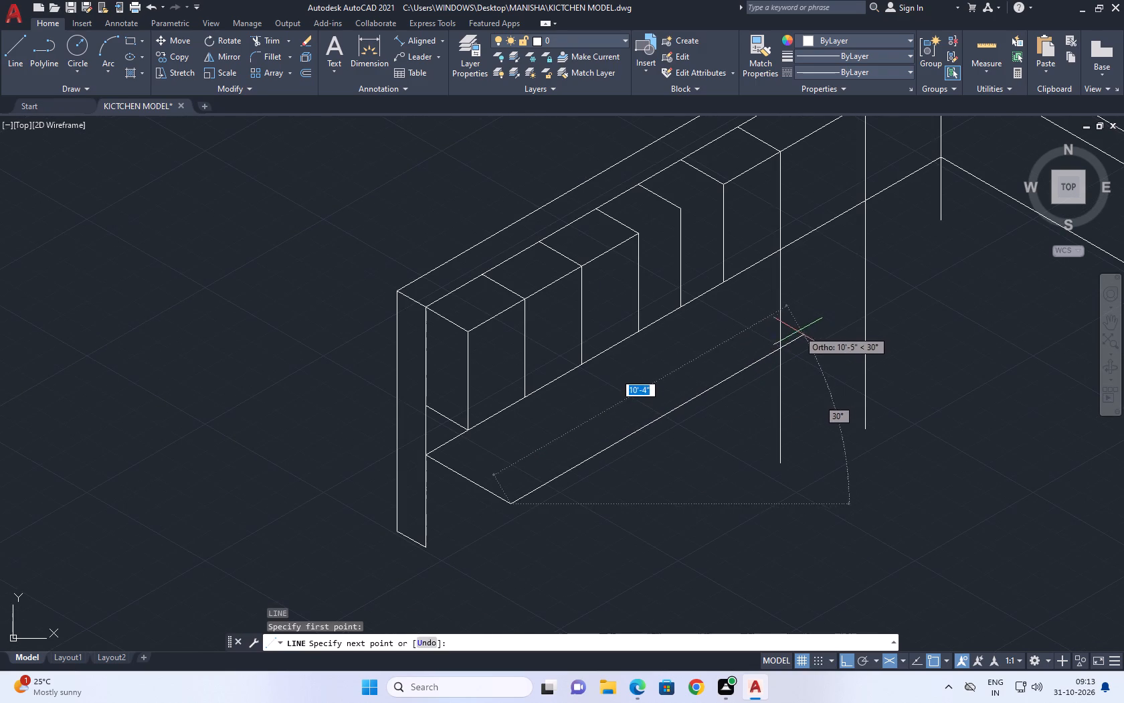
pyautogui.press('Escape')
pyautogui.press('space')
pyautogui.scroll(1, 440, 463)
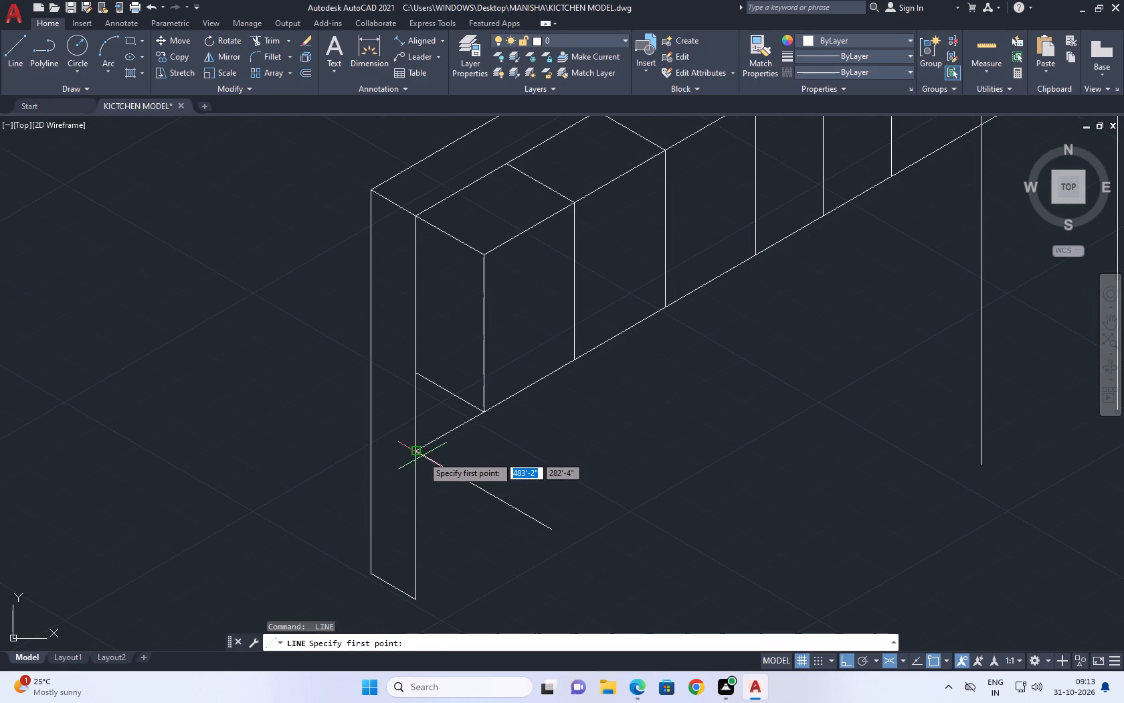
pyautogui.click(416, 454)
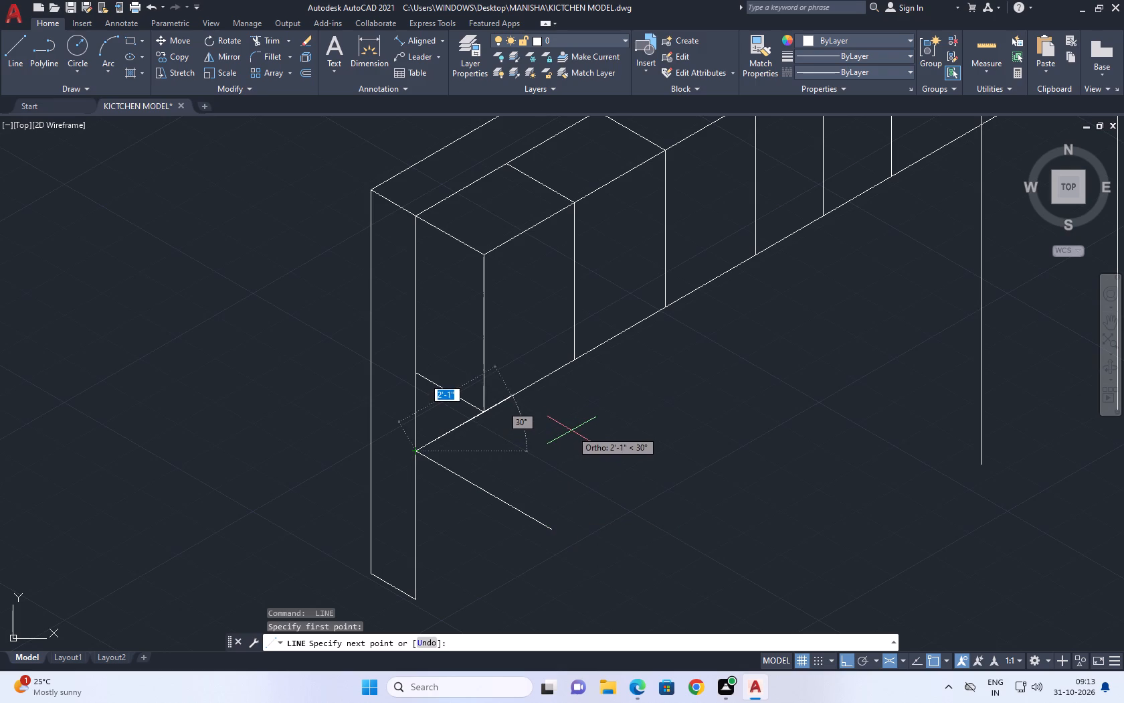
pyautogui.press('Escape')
# Draw a line at 30° from the outer end of the short side line, extending just past the adjoining wall's line.
pyautogui.moveTo(565, 482); pyautogui.dragTo(545, 443, button='middle')
pyautogui.press('l')
pyautogui.press('space')
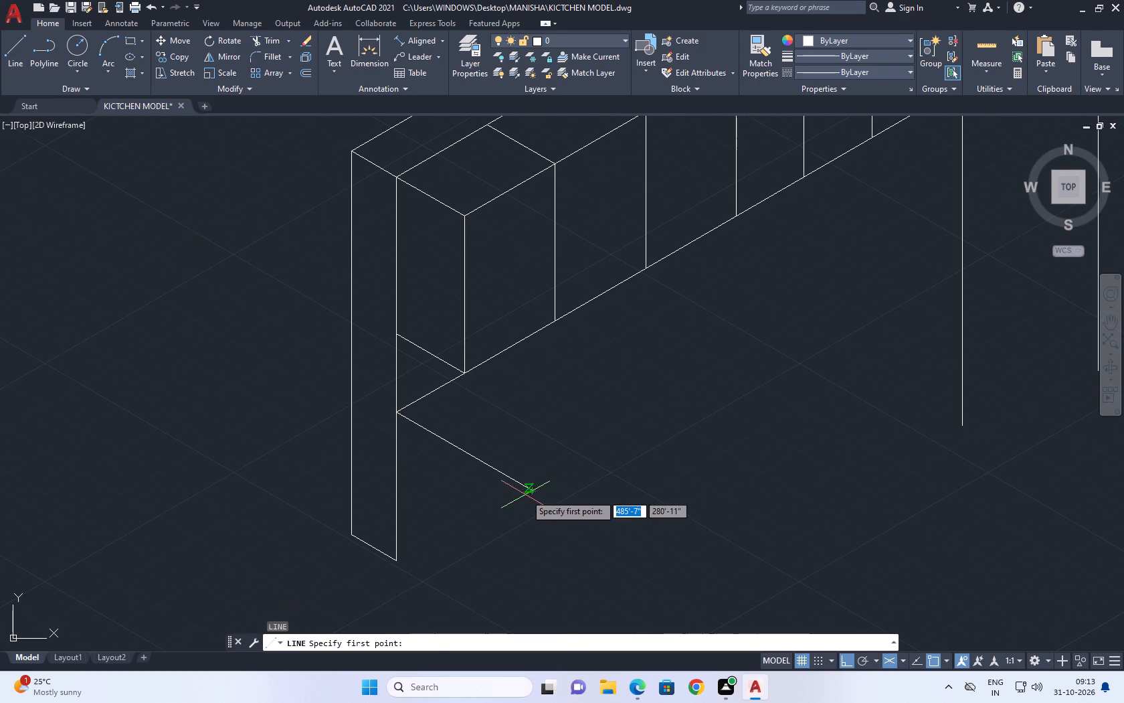
pyautogui.click(531, 491)
pyautogui.moveTo(733, 309); pyautogui.dragTo(640, 363, button='middle')
pyautogui.scroll(-2, 714, 331)
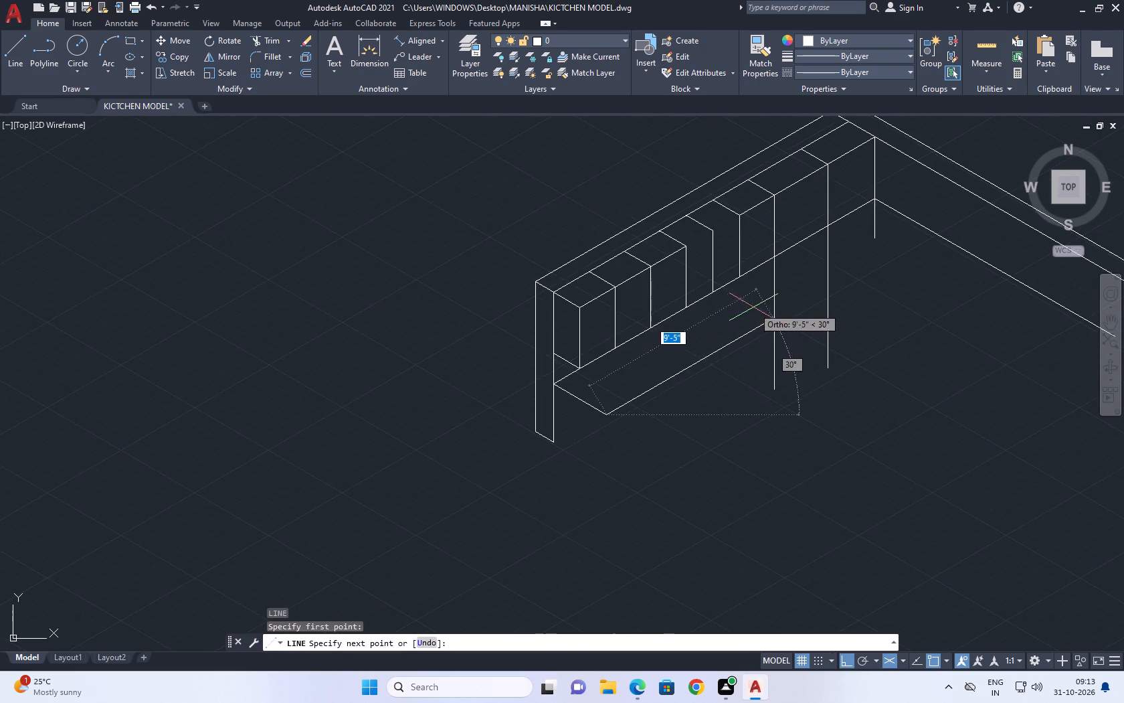
pyautogui.scroll(1, 759, 303)
pyautogui.moveTo(933, 252); pyautogui.dragTo(638, 361, button='middle')
pyautogui.click(766, 286)
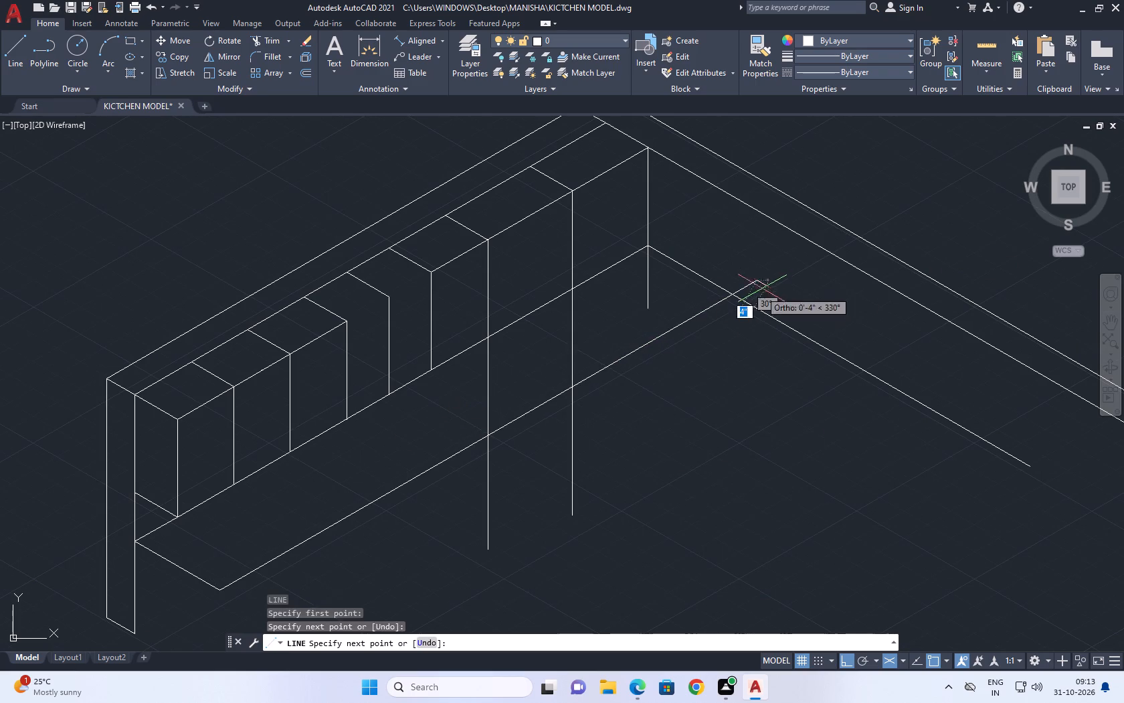
pyautogui.press('Escape')
# Trim the new front line's overhang at the adjoining wall and the part of the wall-corner vertical below the cabinet's bottom edge.
pyautogui.moveTo(490, 368); pyautogui.dragTo(648, 364, button='middle')
pyautogui.write('TR')
pyautogui.press('space')
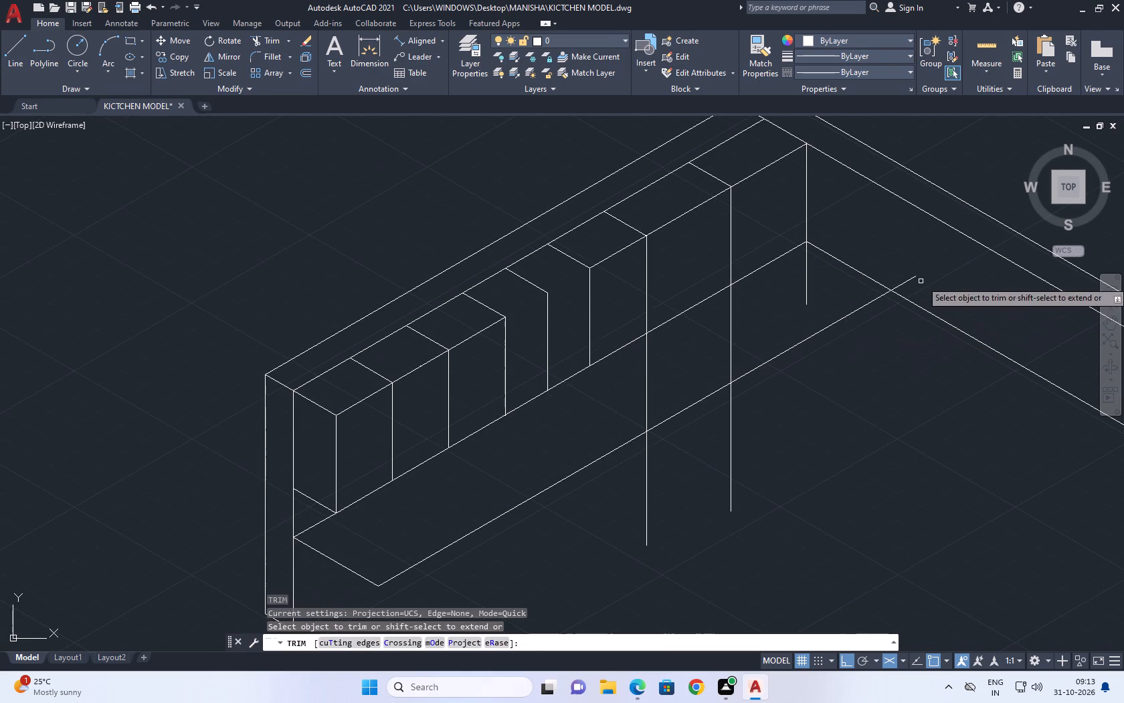
pyautogui.click(922, 280)
pyautogui.click(896, 270)
pyautogui.click(813, 265)
pyautogui.click(798, 288)
pyautogui.press('Escape')
pyautogui.scroll(-1, 800, 280)
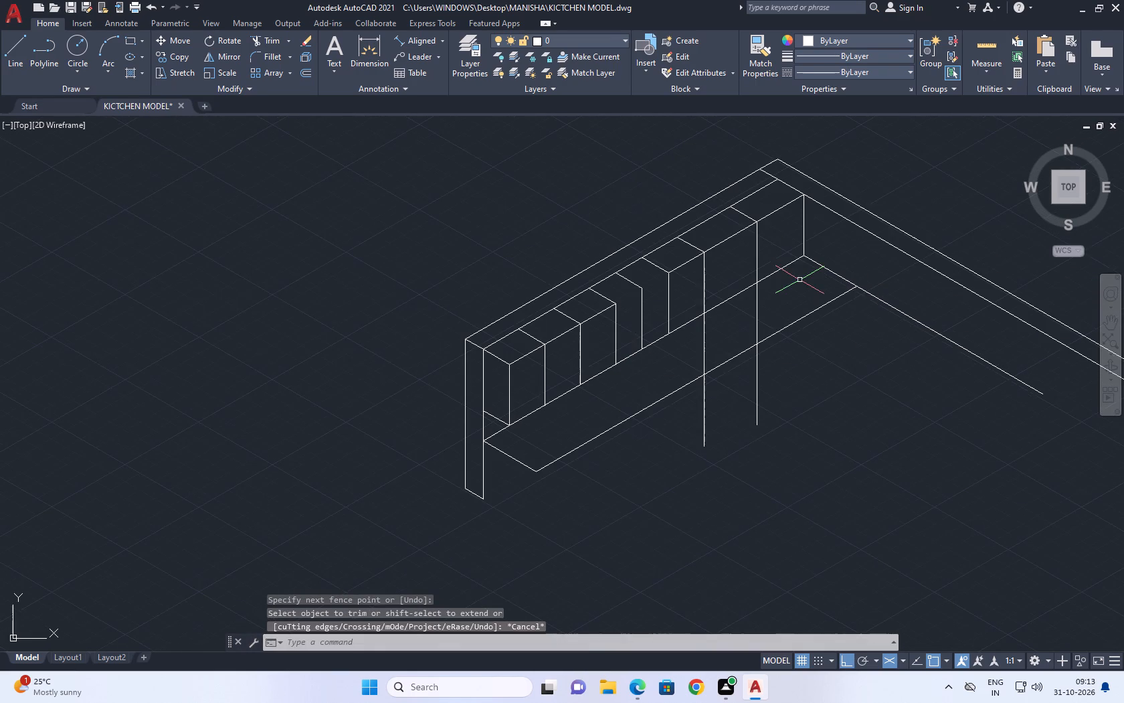
# Draw a vertical line downward from the lower section's front corner at the open end, in the right isoplane.
pyautogui.moveTo(730, 411); pyautogui.dragTo(654, 392, button='middle')
pyautogui.moveTo(413, 447); pyautogui.dragTo(593, 385, button='middle')
pyautogui.press('k')
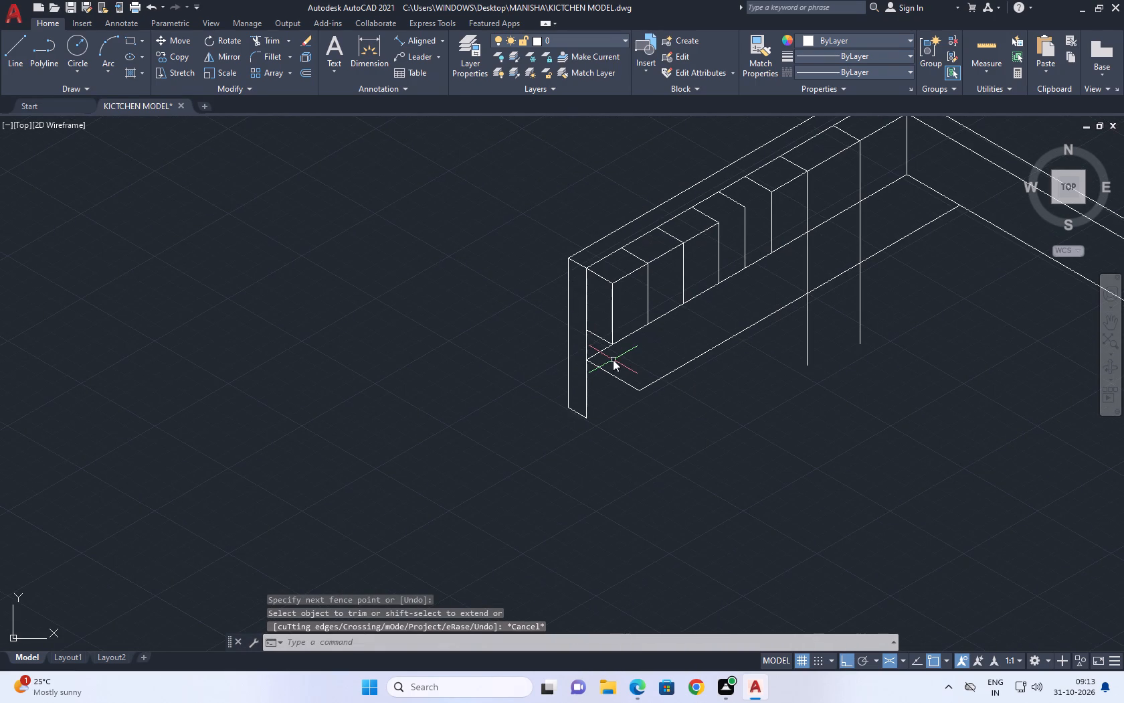
pyautogui.press('Escape')
pyautogui.press('l')
pyautogui.press('space')
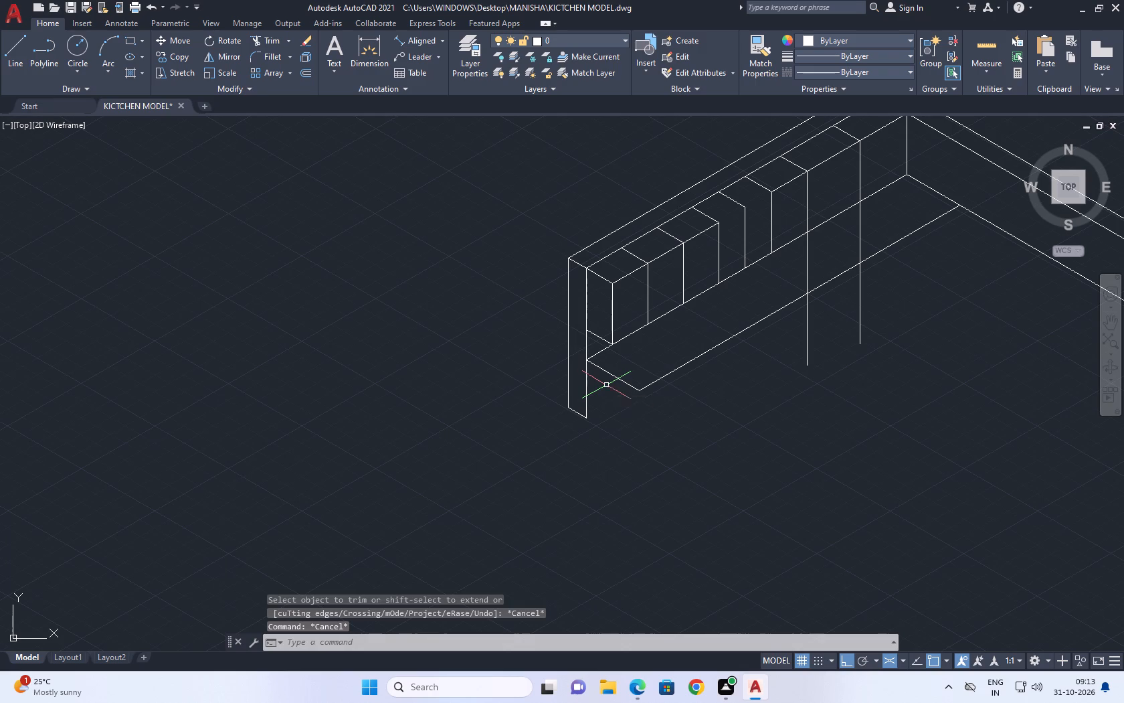
pyautogui.scroll(2, 660, 394)
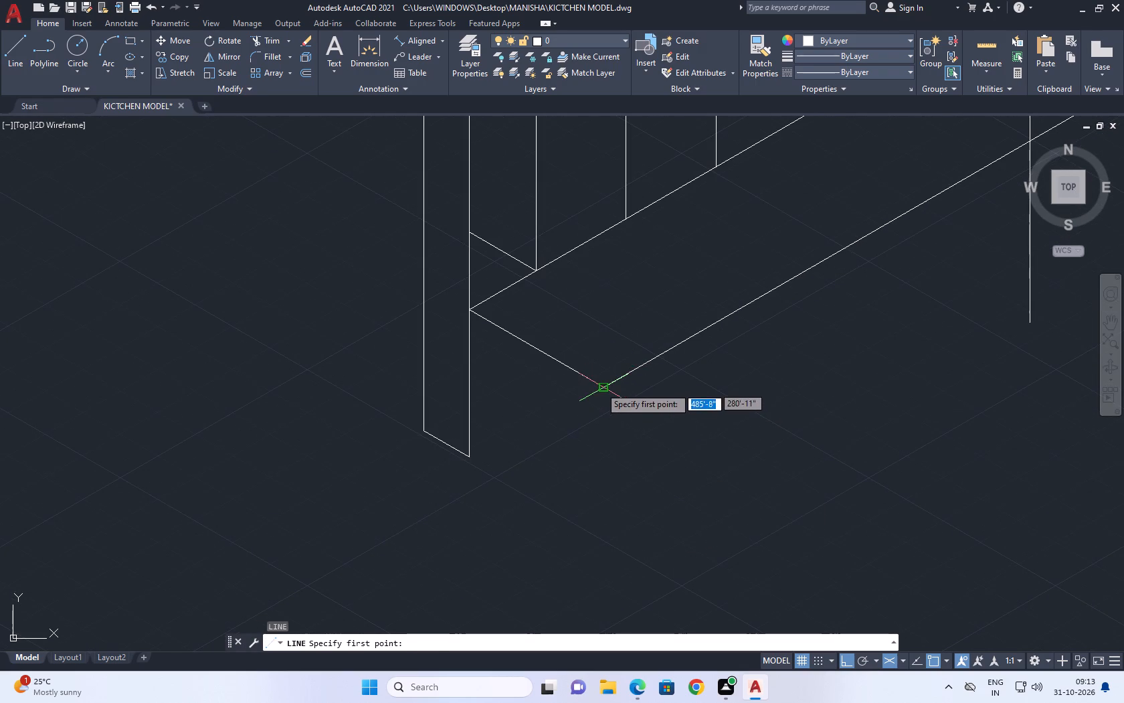
pyautogui.click(599, 388)
pyautogui.press('F5')
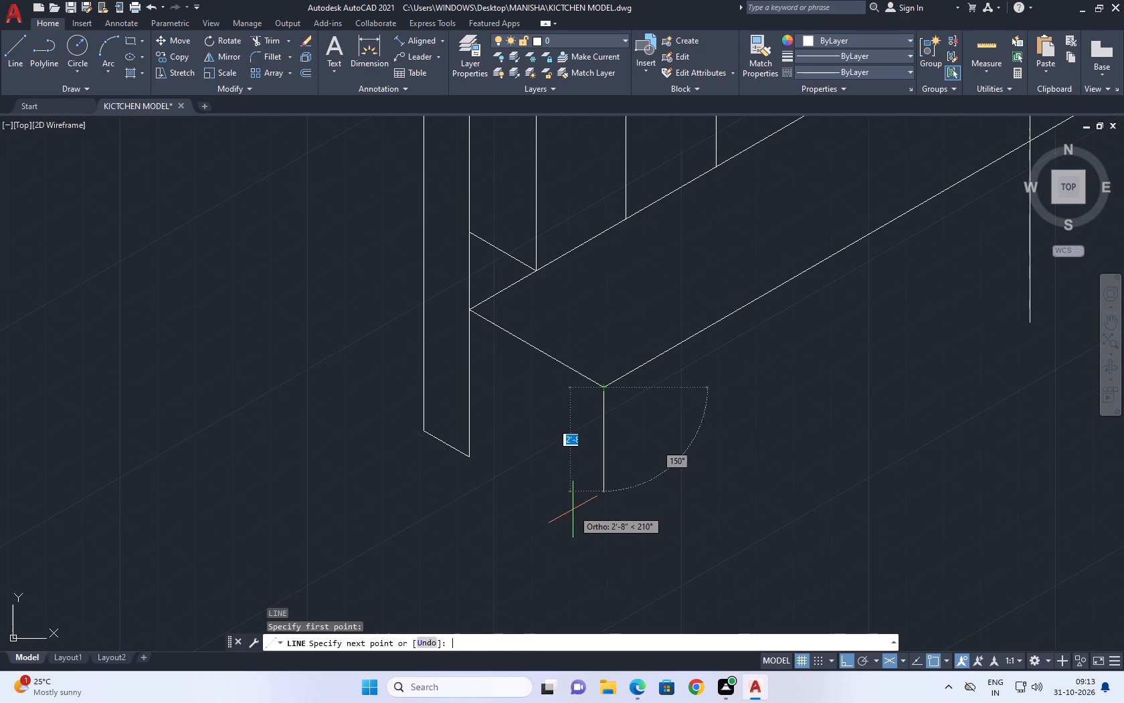
pyautogui.moveTo(603, 501); pyautogui.dragTo(640, 443, button='middle')
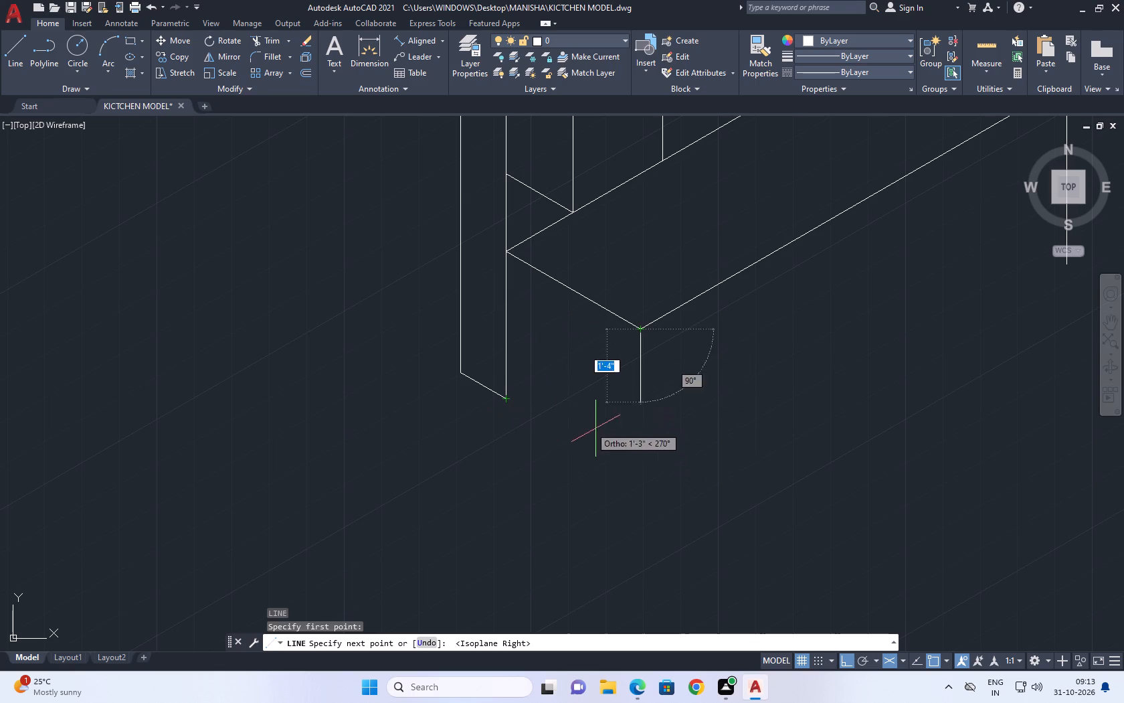
pyautogui.click(630, 499)
pyautogui.press('Escape')
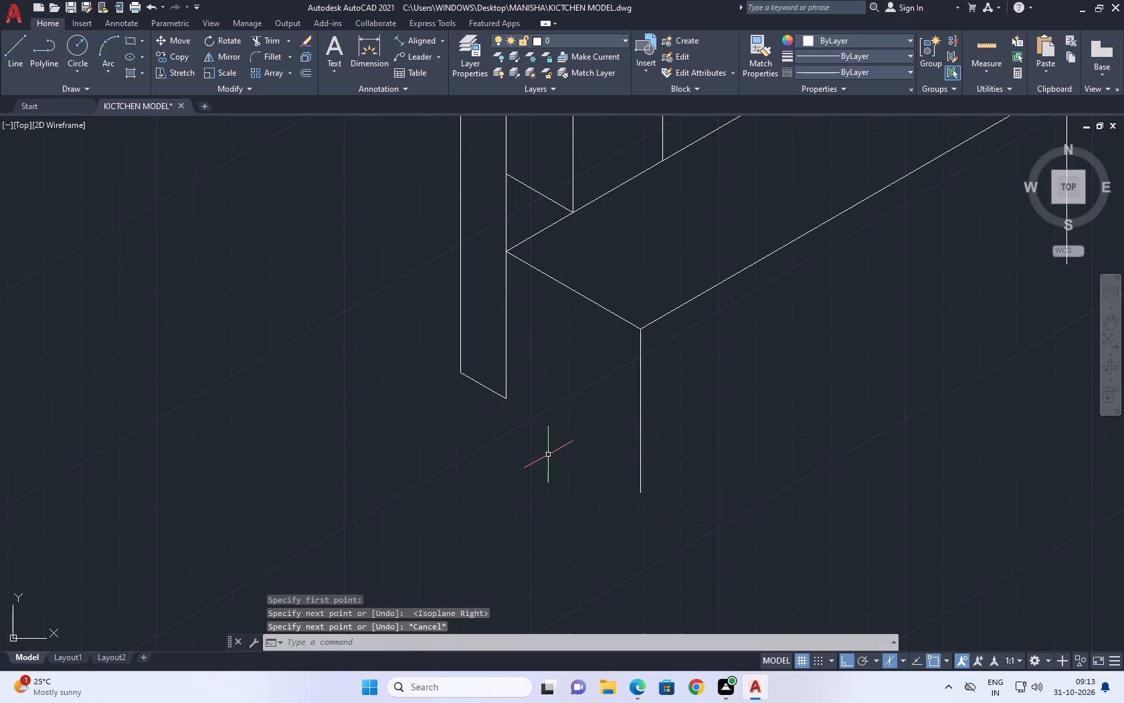
# Draw a line in the left isoplane from the wall end's bottom corner, past the lower section's new front vertical.
pyautogui.press('l')
pyautogui.press('space')
pyautogui.click(508, 400)
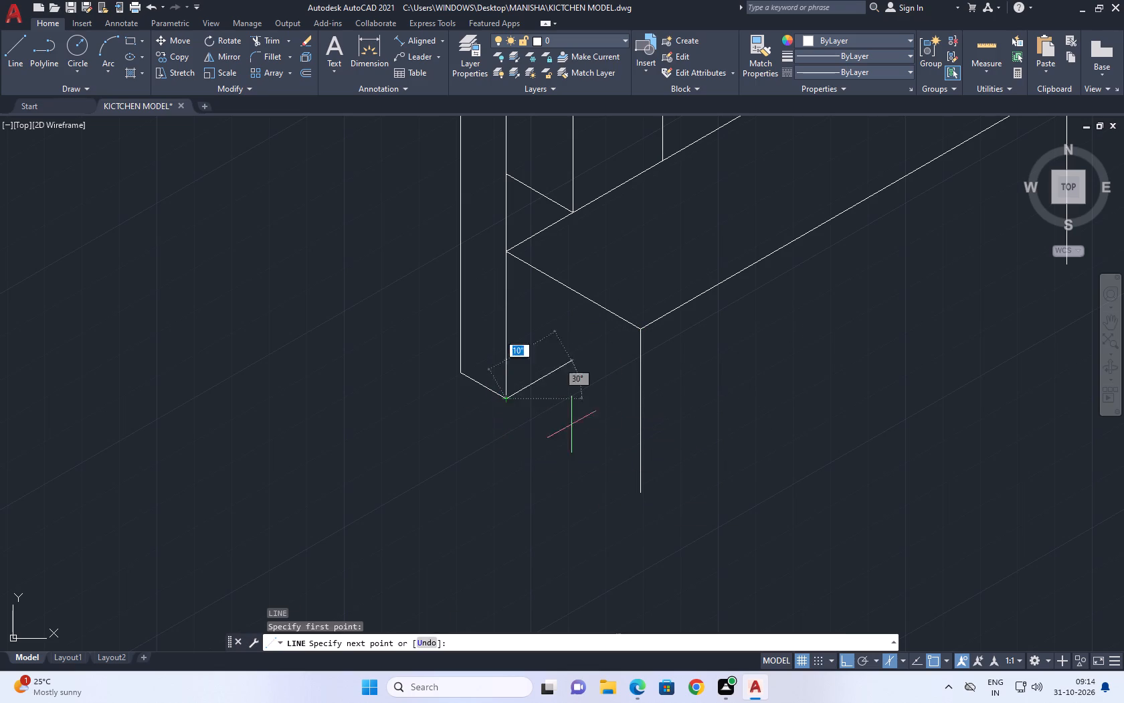
pyautogui.moveTo(696, 497); pyautogui.dragTo(559, 430, button='middle')
pyautogui.press('F5')
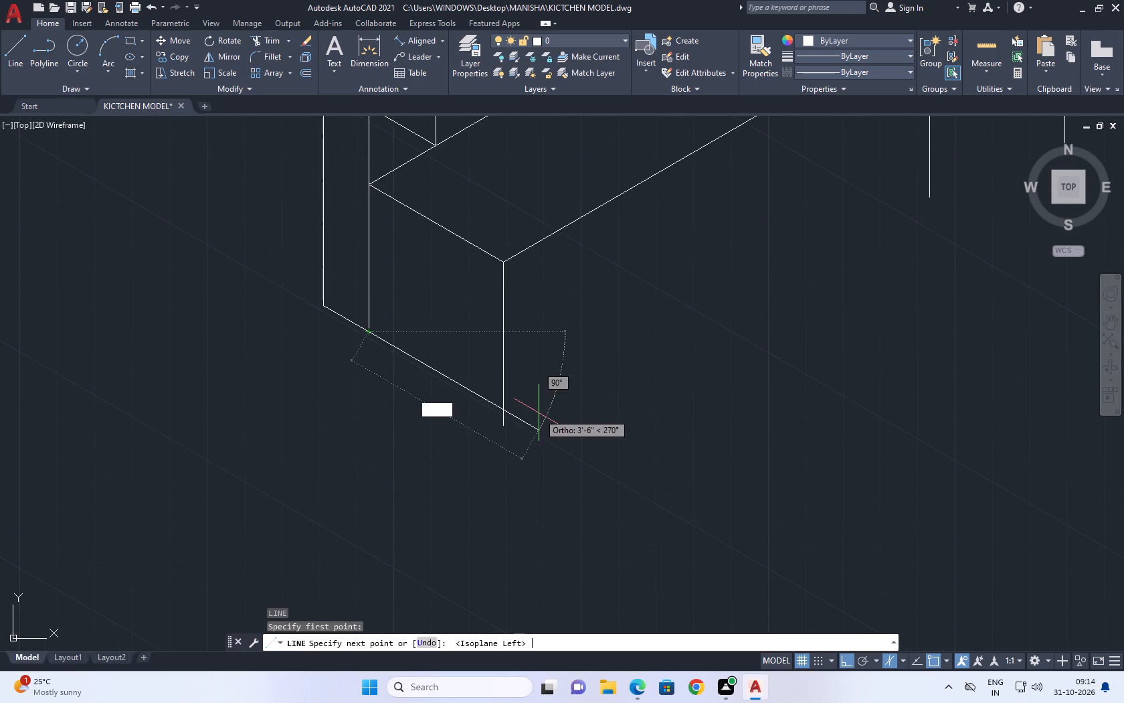
pyautogui.click(569, 449)
pyautogui.press('Escape')
# Trim both overhangs where the bottom side line and the front vertical cross.
pyautogui.write('TR')
pyautogui.press('space')
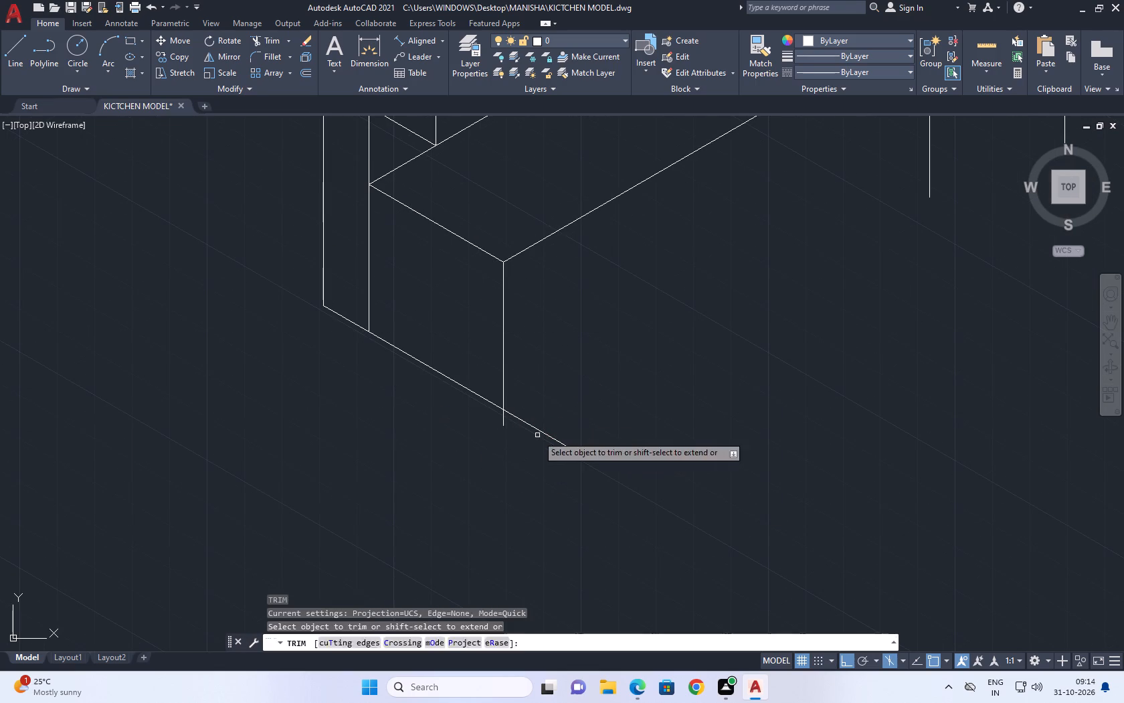
pyautogui.scroll(2, 525, 435)
pyautogui.click(556, 396)
pyautogui.click(431, 409)
pyautogui.scroll(-5, 635, 404)
pyautogui.press('Escape')
pyautogui.moveTo(660, 390); pyautogui.dragTo(628, 441, button='middle')
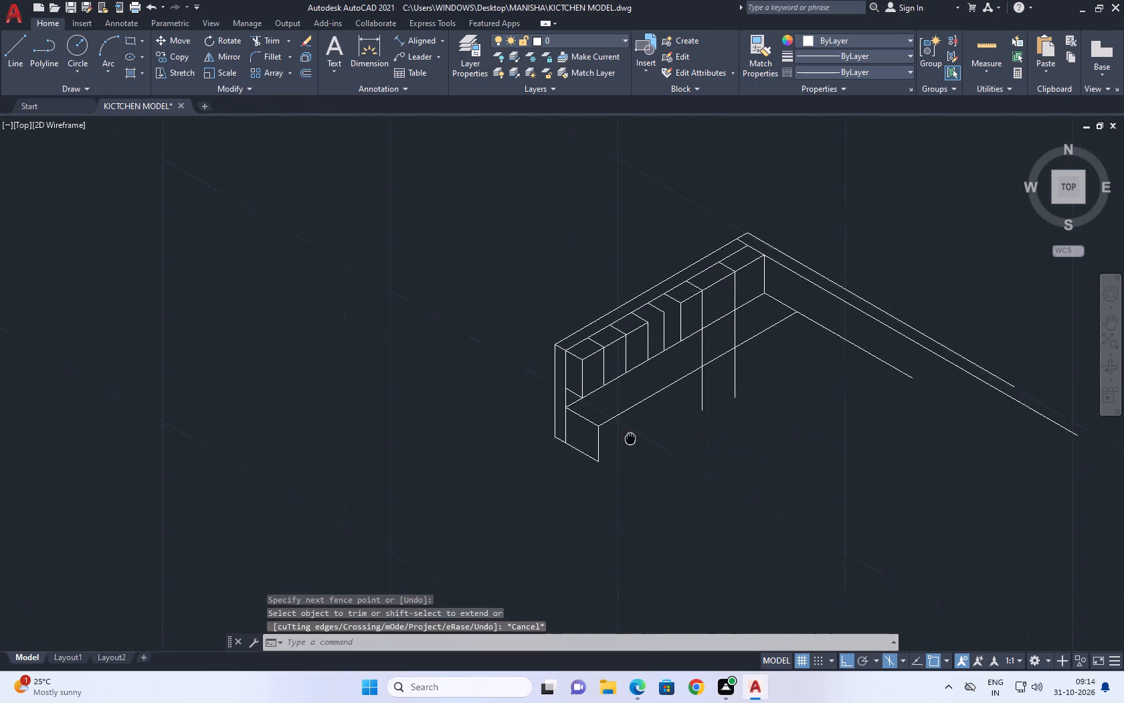
# Move the lower section's side line, front edge and front vertical 1' toward the wall at 150°.
pyautogui.moveTo(628, 441); pyautogui.dragTo(609, 436, button='middle')
pyautogui.scroll(2, 549, 439)
pyautogui.moveTo(674, 455); pyautogui.dragTo(666, 443)
pyautogui.click(607, 391)
pyautogui.scroll(1, 603, 426)
pyautogui.write('M')
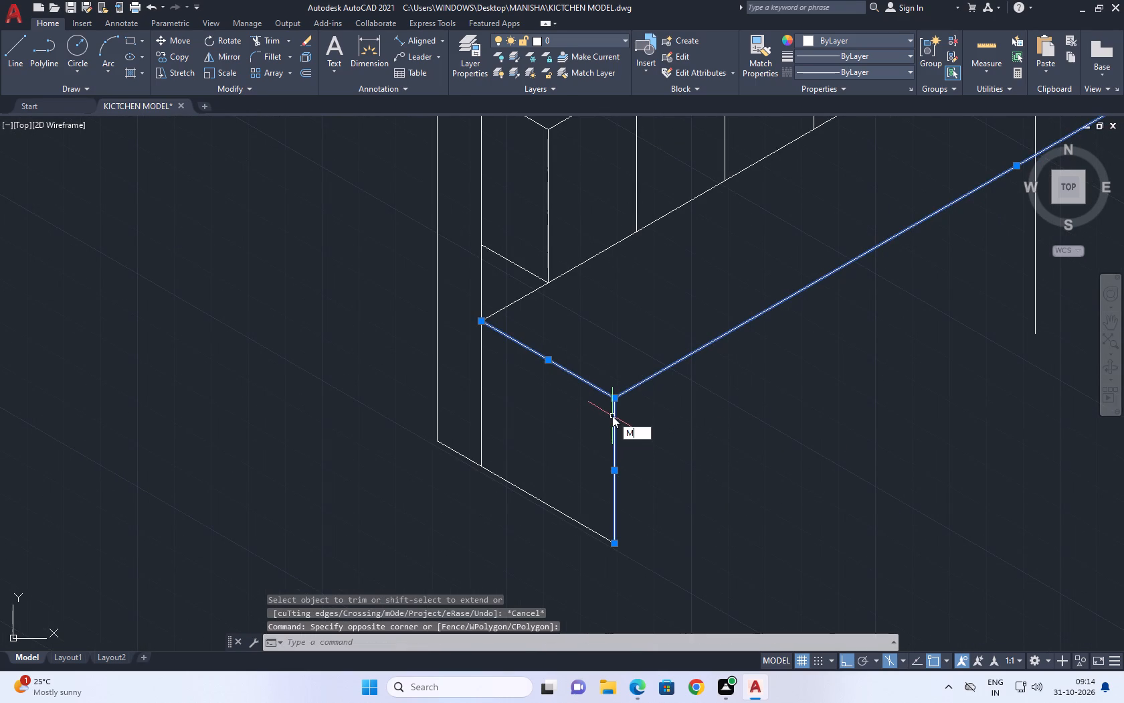
pyautogui.press('space')
pyautogui.click(615, 399)
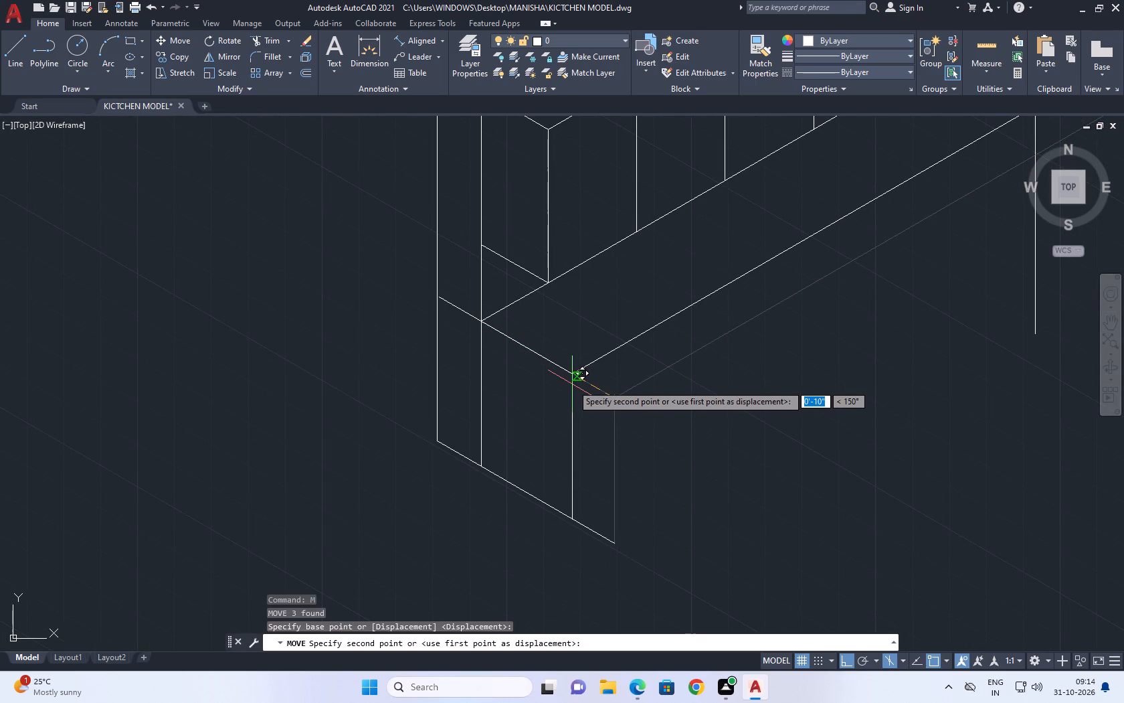
pyautogui.write("1'")
pyautogui.press('space')
pyautogui.press('Escape')
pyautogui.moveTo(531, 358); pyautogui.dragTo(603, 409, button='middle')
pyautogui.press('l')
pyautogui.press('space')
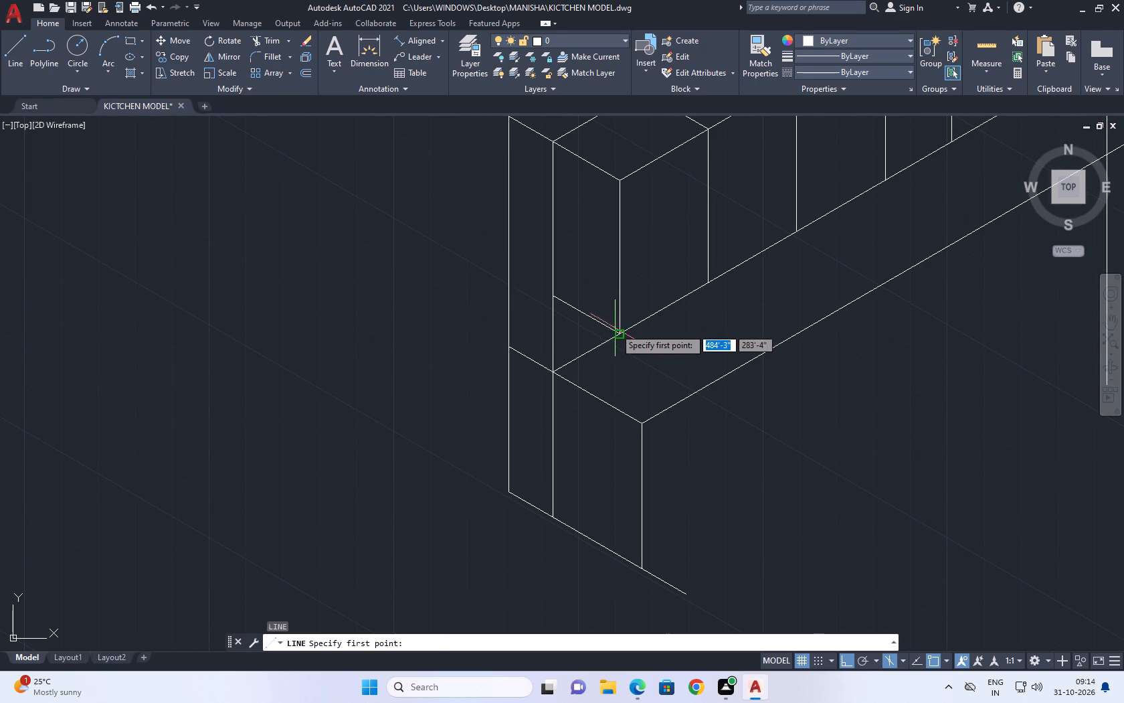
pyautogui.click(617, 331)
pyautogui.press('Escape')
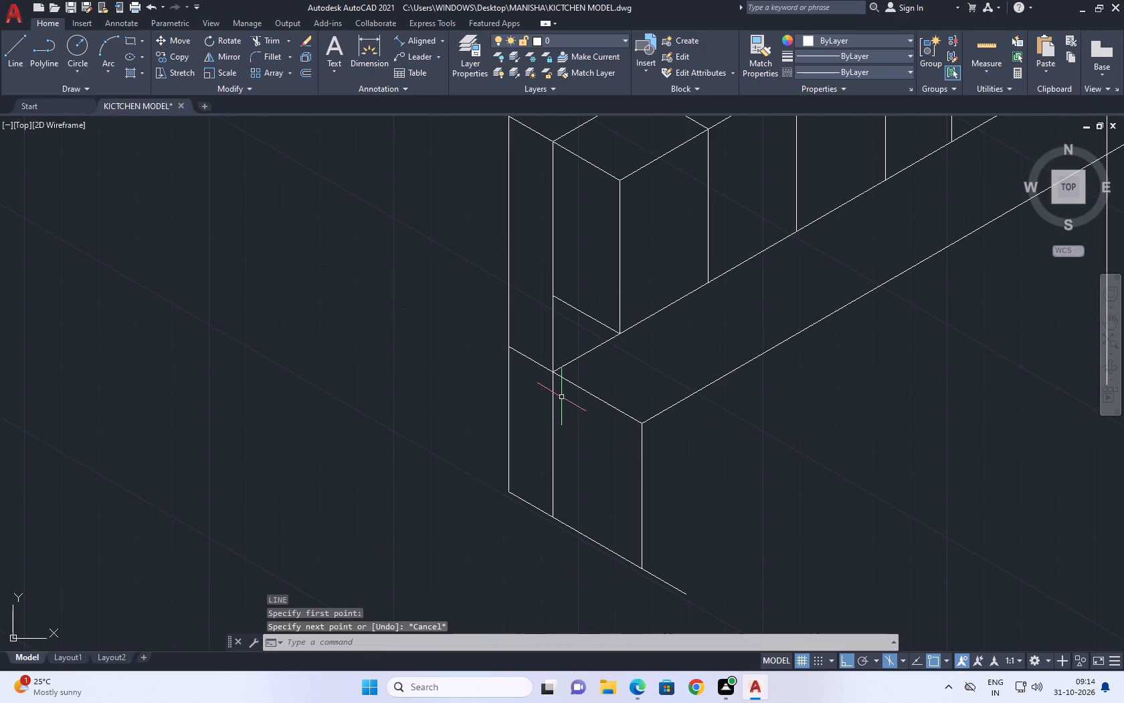
# Trim the side line where it crosses the wall end and the bottom line where it passes the front vertical.
pyautogui.press('t')
pyautogui.press('r')
pyautogui.press('space')
pyautogui.moveTo(551, 398); pyautogui.dragTo(546, 408, button='middle')
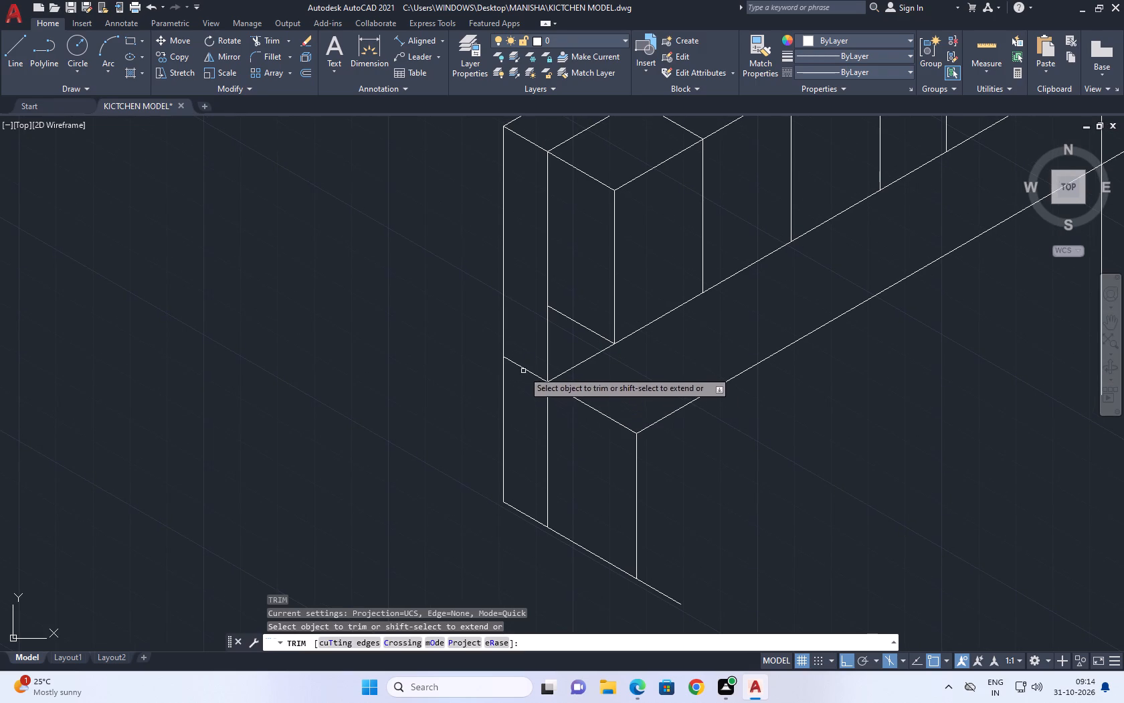
pyautogui.click(525, 370)
pyautogui.click(676, 588)
pyautogui.click(652, 600)
pyautogui.press('Escape')
# Draw a 2'1" line at 30° from the lower section's bottom front corner, continuing with a vertical line up past the front edge.
pyautogui.moveTo(700, 503); pyautogui.dragTo(561, 520, button='middle')
pyautogui.press('l')
pyautogui.press('space')
pyautogui.moveTo(575, 505); pyautogui.dragTo(523, 473, button='middle')
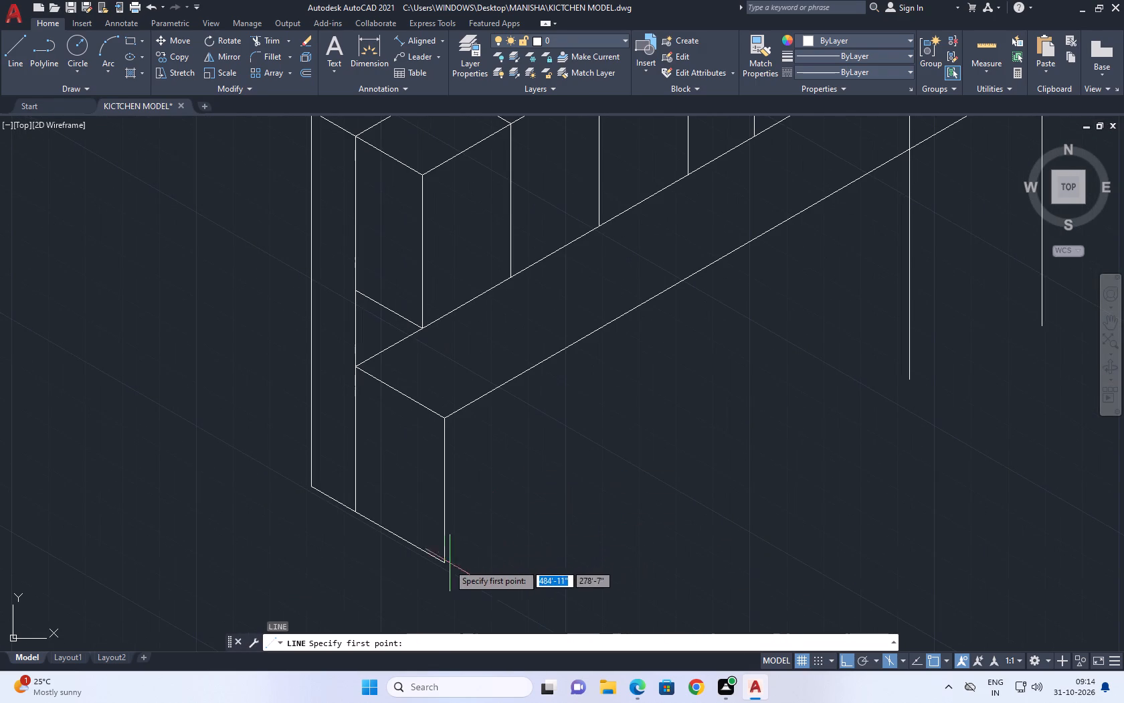
pyautogui.click(446, 566)
pyautogui.moveTo(637, 447); pyautogui.dragTo(533, 488, button='middle')
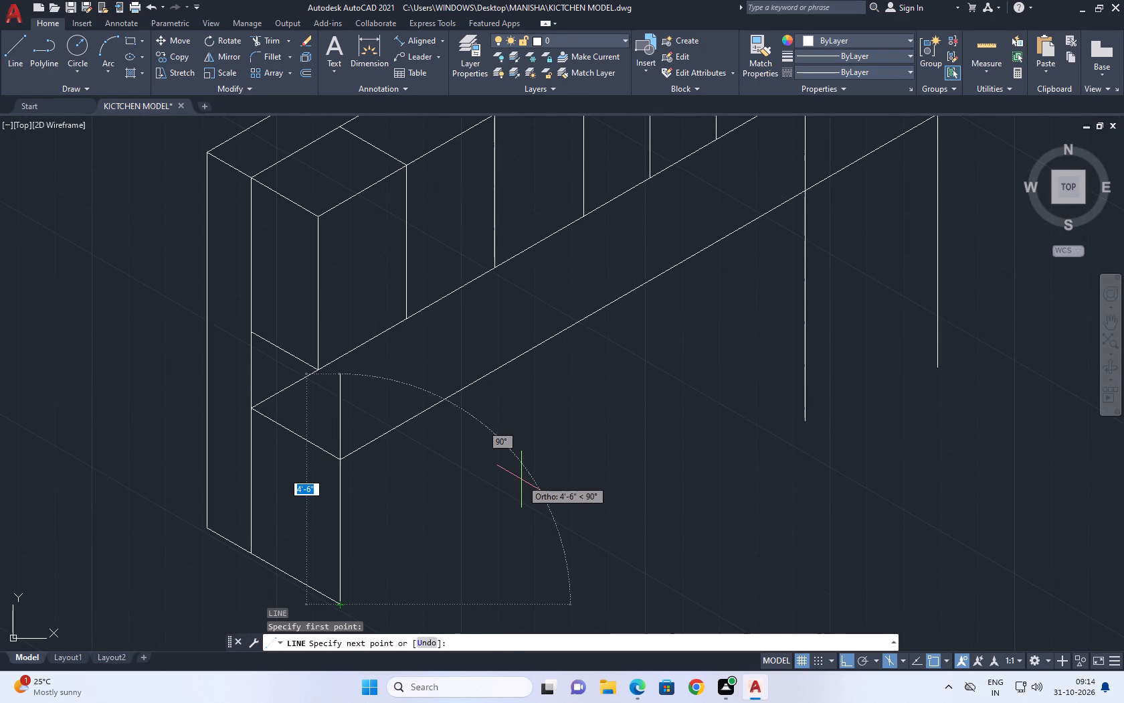
pyautogui.press('F5')
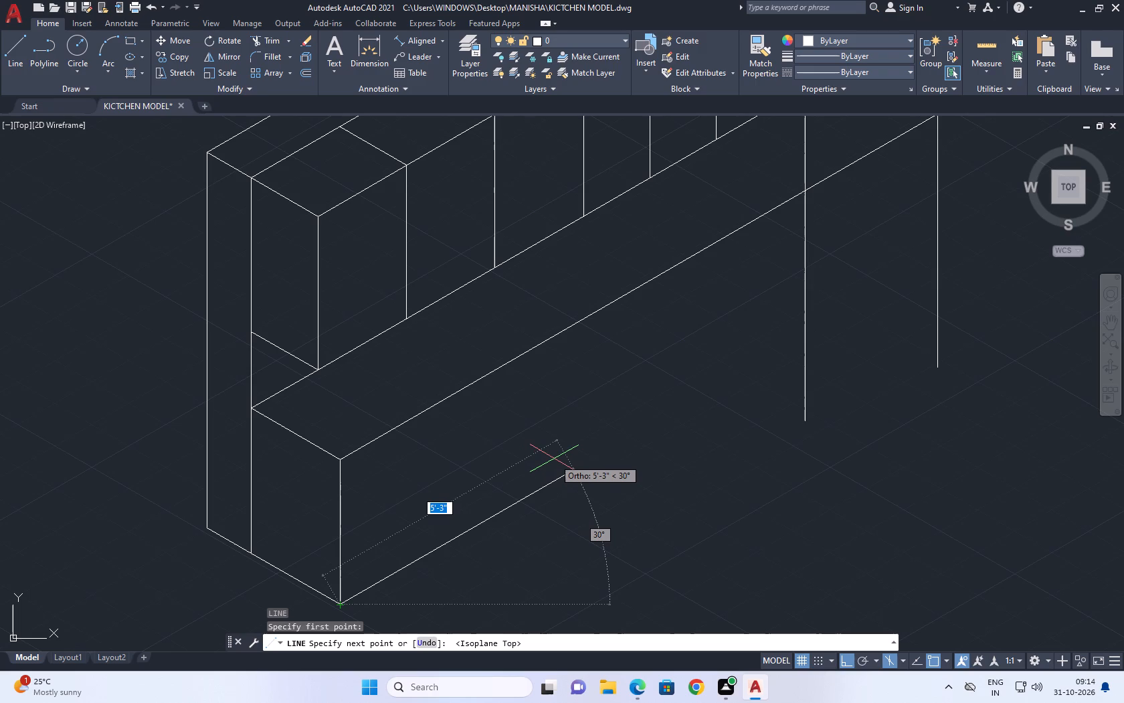
pyautogui.write("2'1")
pyautogui.press('Return')
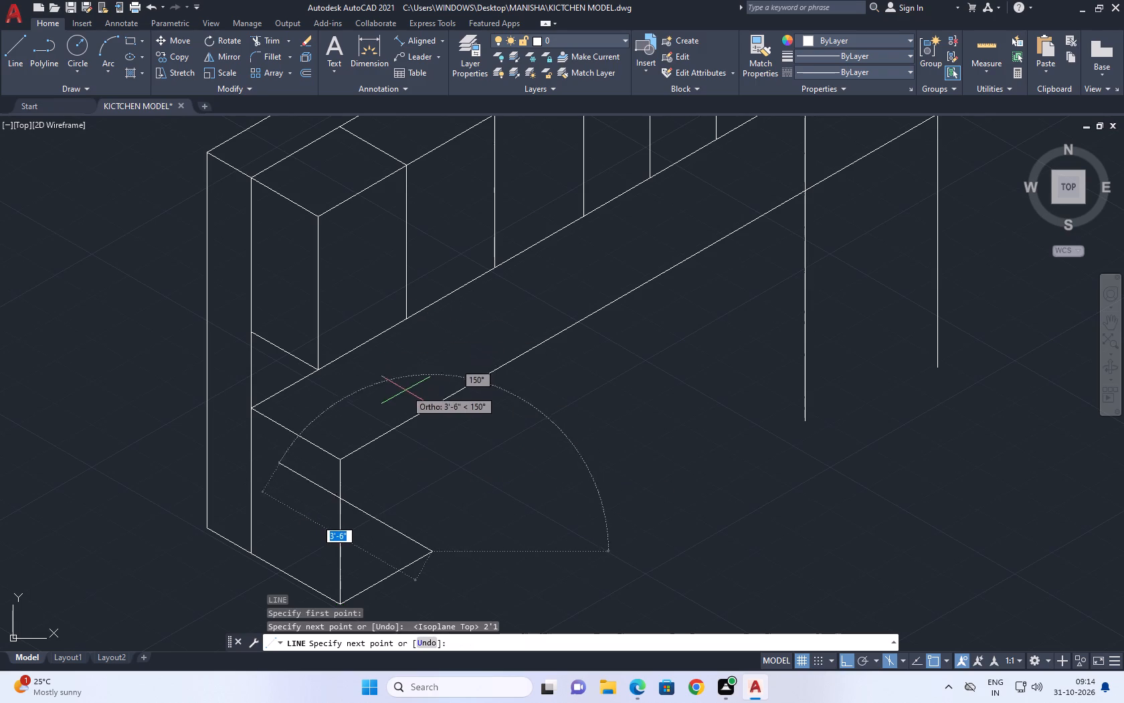
pyautogui.press('F5')
pyautogui.click(423, 377)
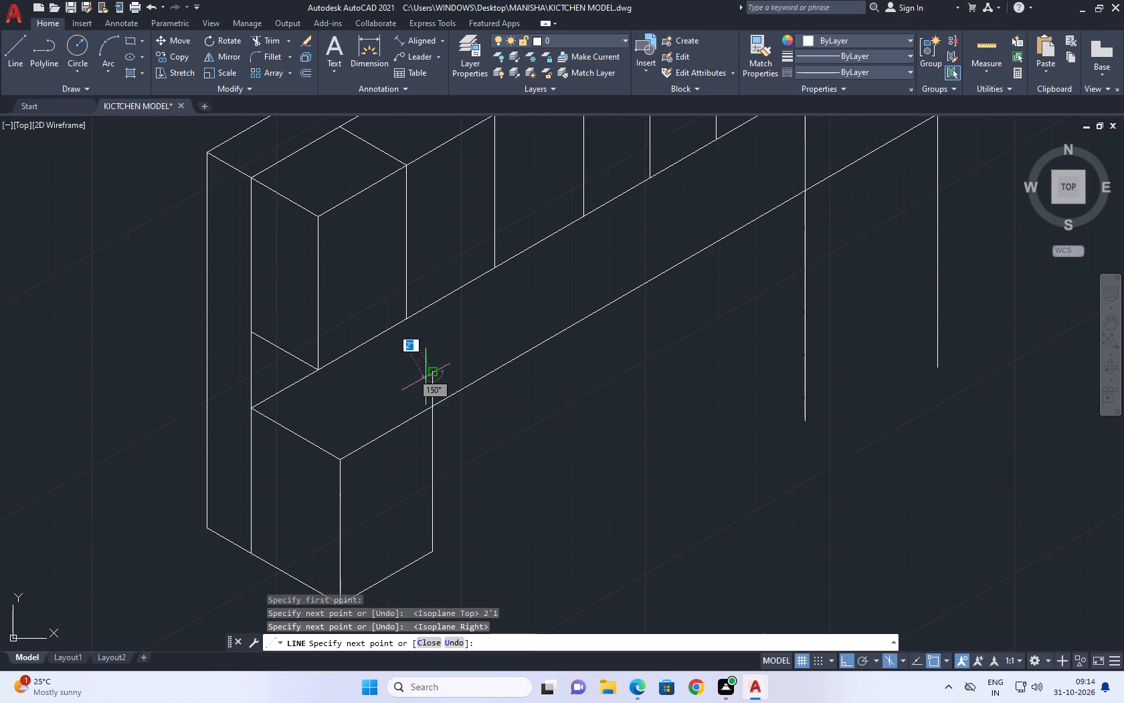
pyautogui.press('Escape')
# Copy the 2'1" bottom line and its vertical twice along the lower section's front at 2'1" spacing, making three units.
pyautogui.moveTo(488, 380); pyautogui.dragTo(454, 349, button='middle')
pyautogui.moveTo(411, 473); pyautogui.dragTo(394, 458)
pyautogui.moveTo(386, 437); pyautogui.dragTo(382, 428)
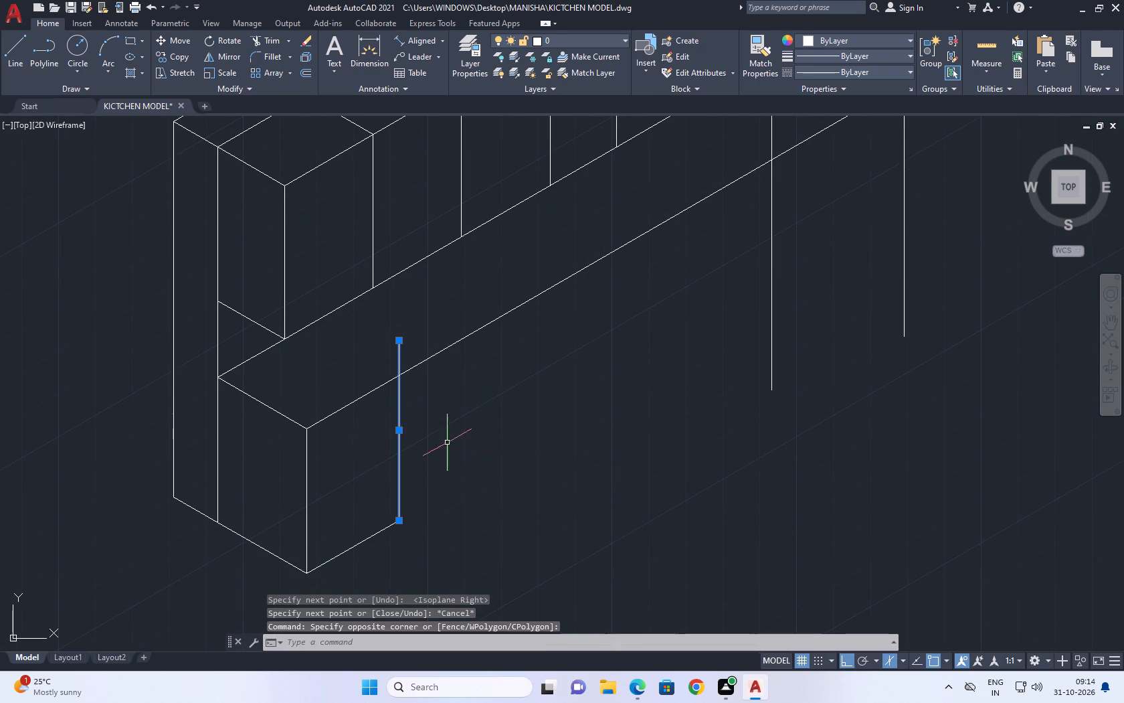
pyautogui.moveTo(504, 440); pyautogui.dragTo(493, 439, button='middle')
pyautogui.moveTo(432, 542); pyautogui.dragTo(425, 538)
pyautogui.click(377, 508)
pyautogui.press('c')
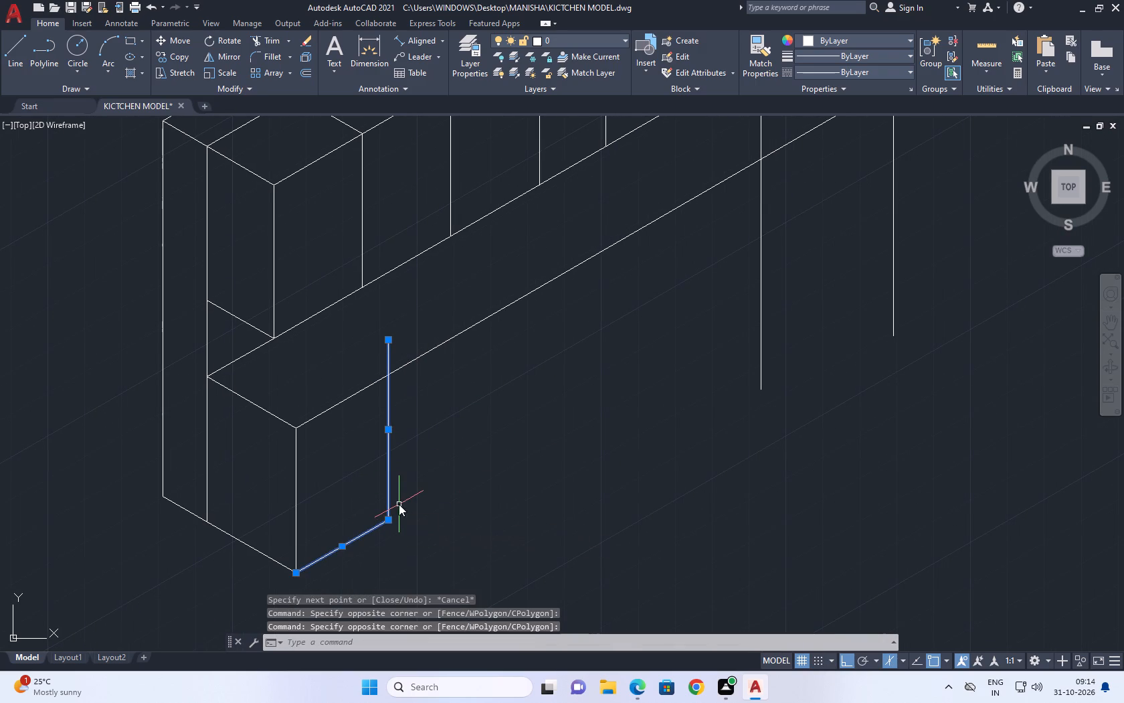
pyautogui.press('o')
pyautogui.press('space')
pyautogui.moveTo(395, 516); pyautogui.dragTo(446, 361, button='middle')
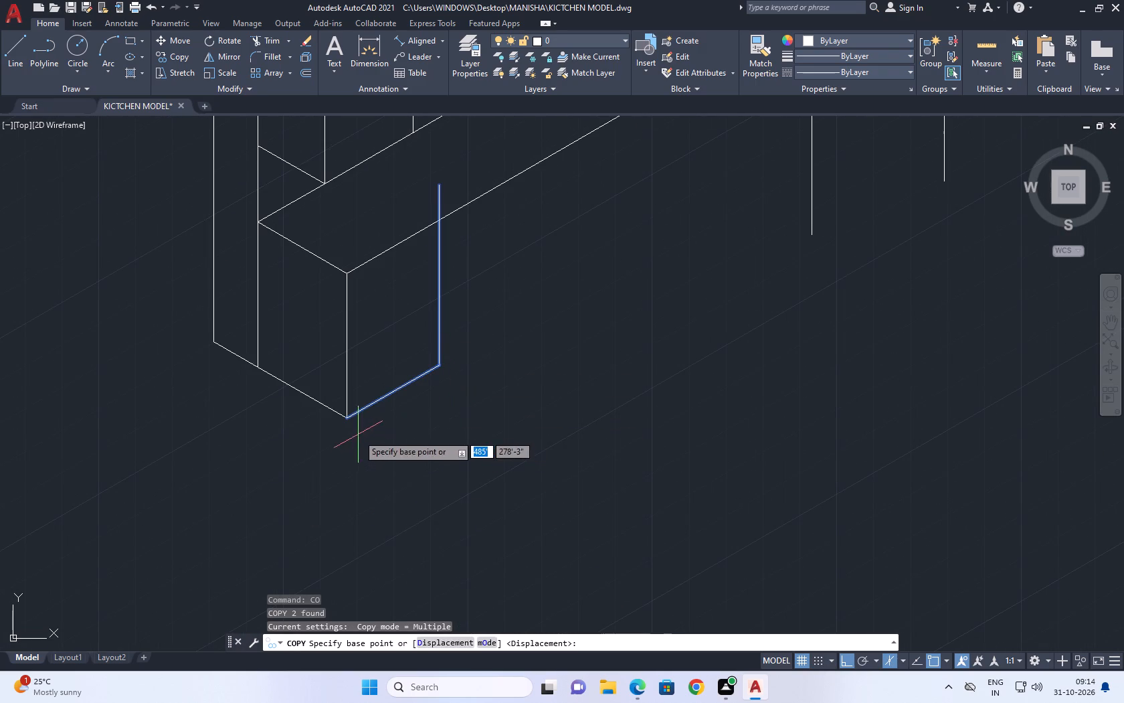
pyautogui.click(345, 420)
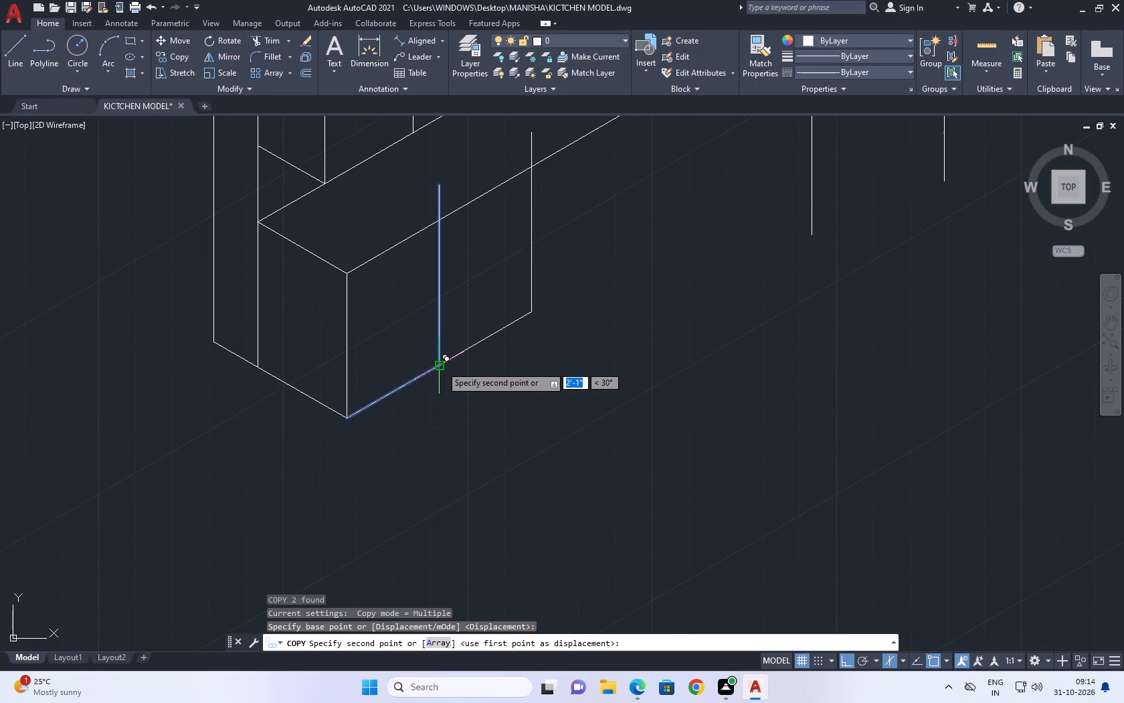
pyautogui.click(441, 366)
pyautogui.click(537, 313)
pyautogui.press('Escape')
# Draw a depth line from where the third unit's vertical crosses the front edge, parallel to the side edge, past the wall-side edge.
pyautogui.scroll(-3, 611, 294)
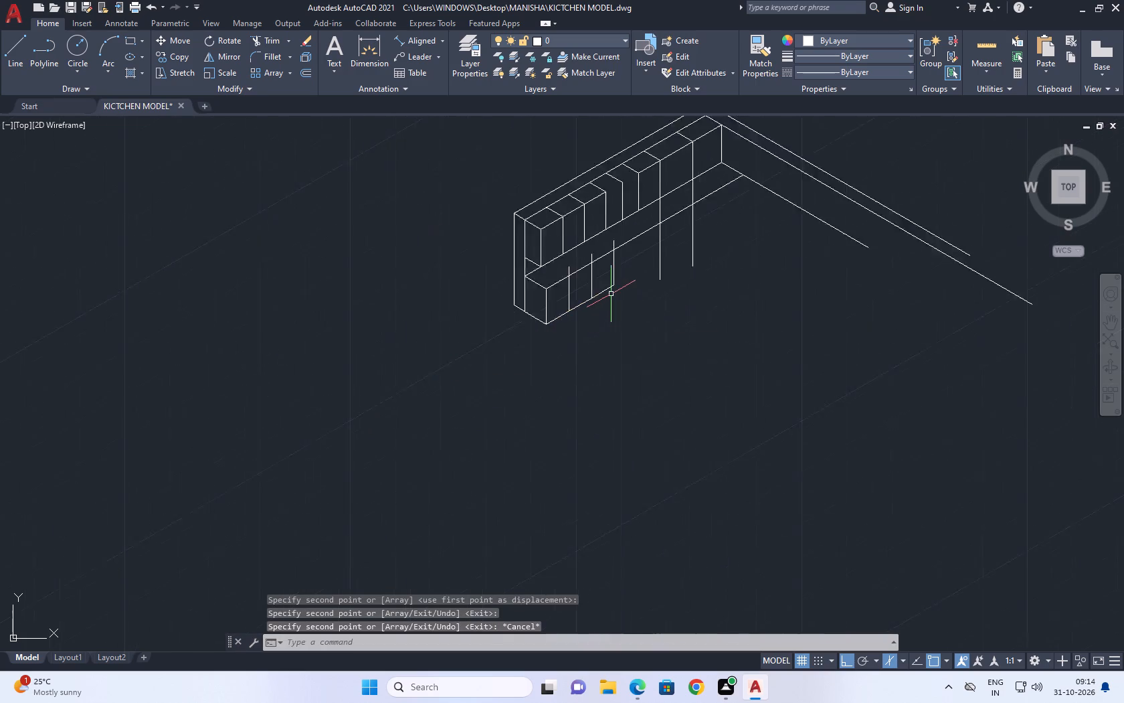
pyautogui.scroll(-1, 611, 294)
pyautogui.moveTo(628, 265); pyautogui.dragTo(619, 302, button='middle')
pyautogui.scroll(3, 595, 313)
pyautogui.moveTo(605, 293); pyautogui.dragTo(607, 305, button='middle')
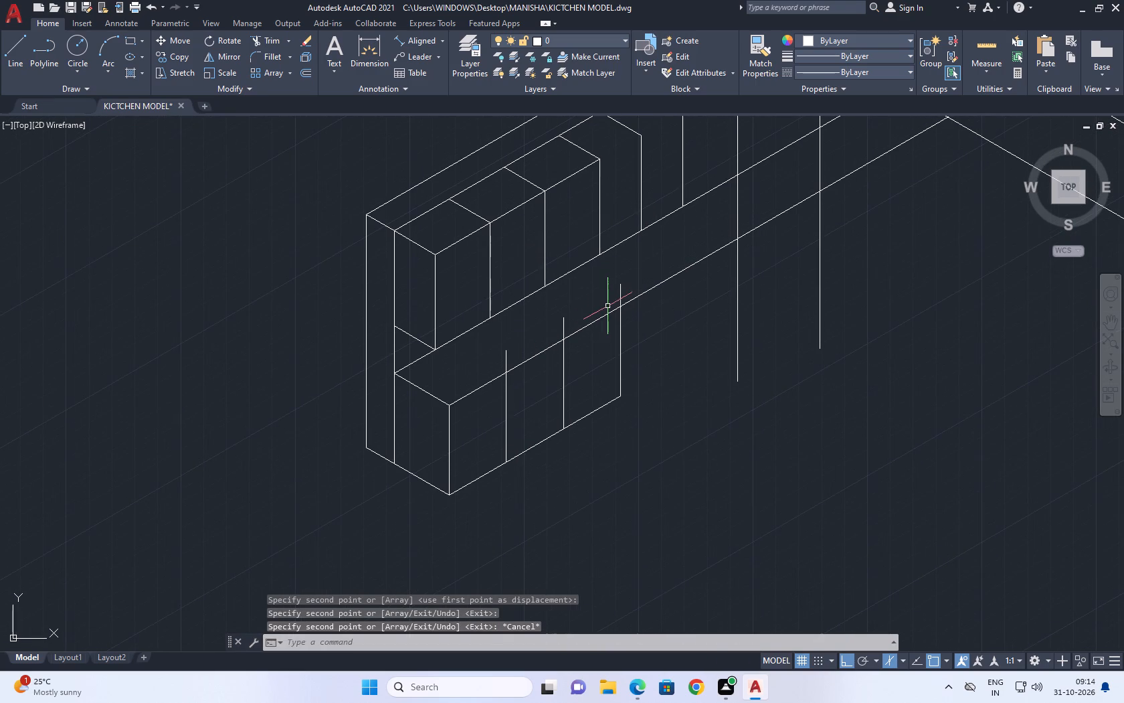
pyautogui.press('l')
pyautogui.press('space')
pyautogui.scroll(3, 601, 296)
pyautogui.moveTo(650, 350); pyautogui.dragTo(673, 378, button='middle')
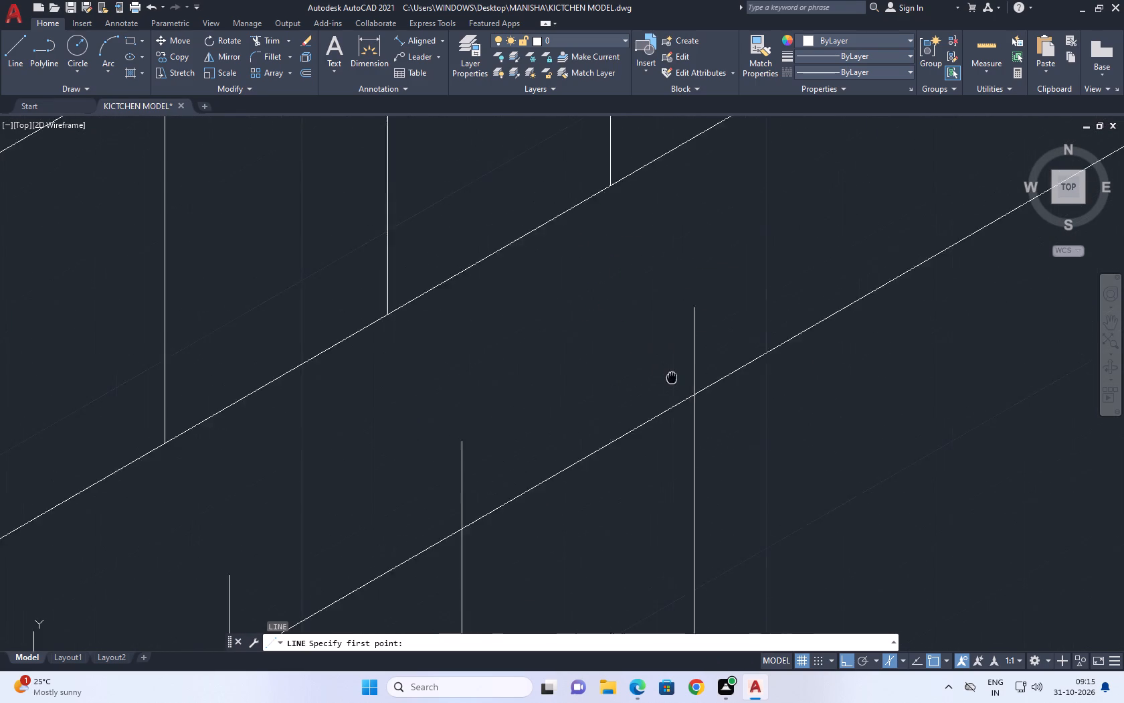
pyautogui.moveTo(673, 378); pyautogui.dragTo(692, 396, button='middle')
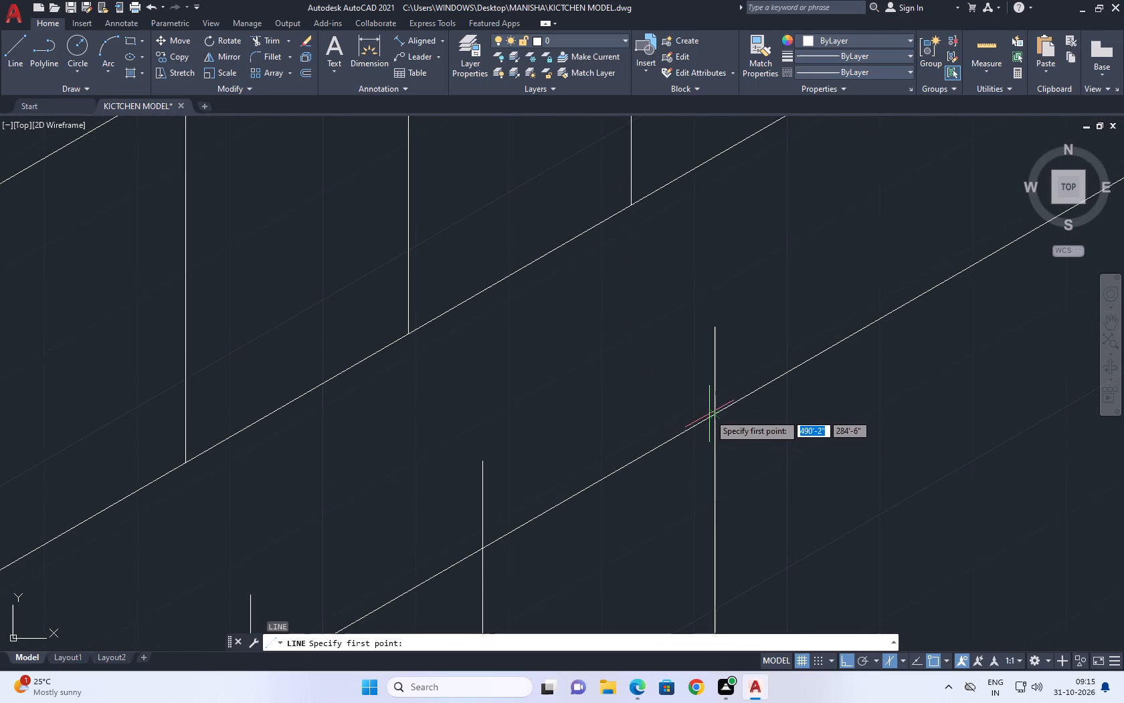
pyautogui.moveTo(709, 414); pyautogui.dragTo(712, 456, button='middle')
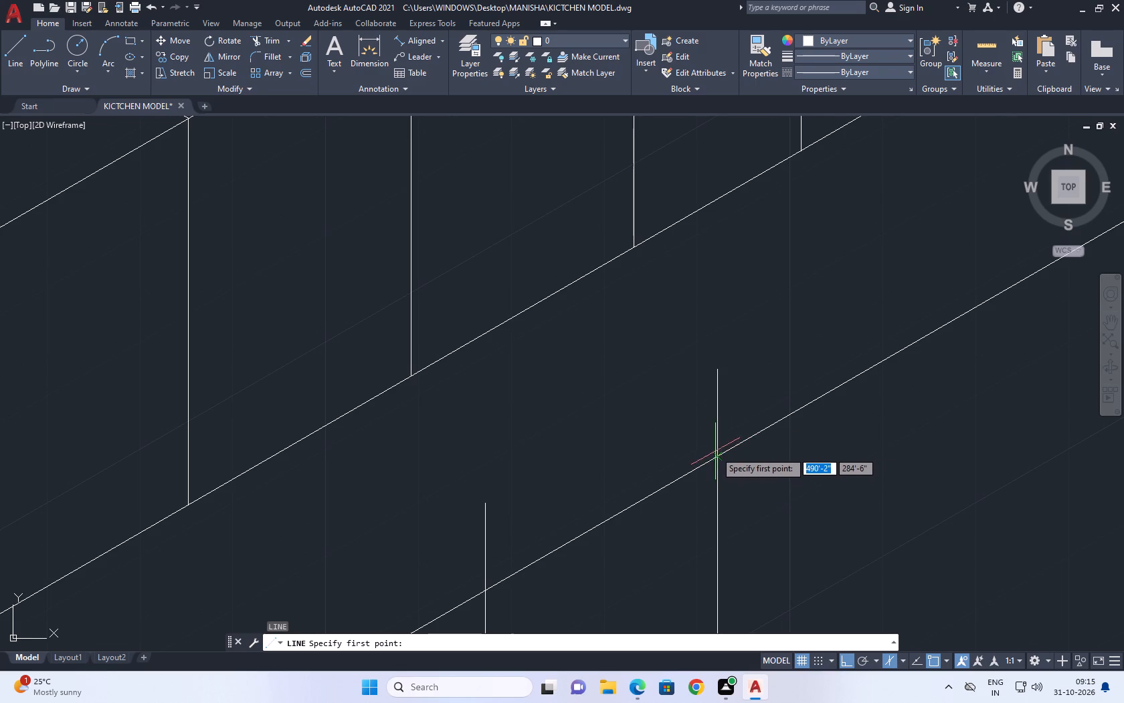
pyautogui.click(716, 459)
pyautogui.scroll(-2, 619, 403)
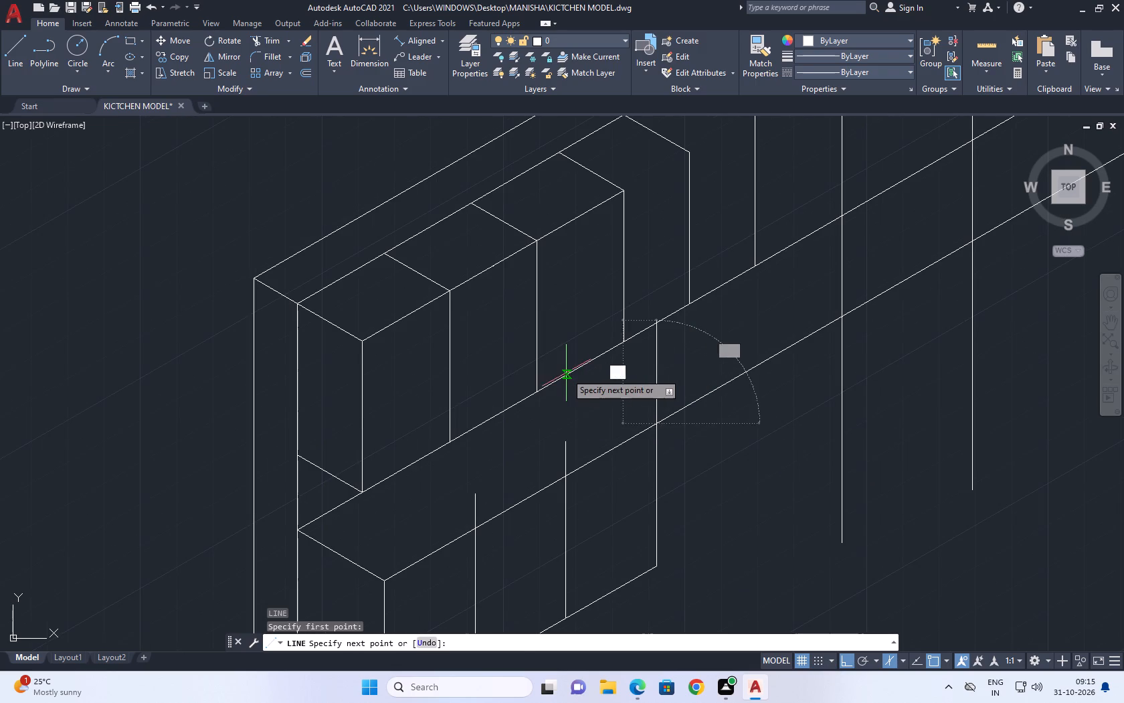
pyautogui.press('F5')
pyautogui.scroll(2, 560, 372)
pyautogui.click(537, 340)
pyautogui.press('Escape')
# Trim the depth line's overhang past the wall-side edge and the three unit verticals above the front edge.
pyautogui.moveTo(643, 360); pyautogui.dragTo(615, 358, button='middle')
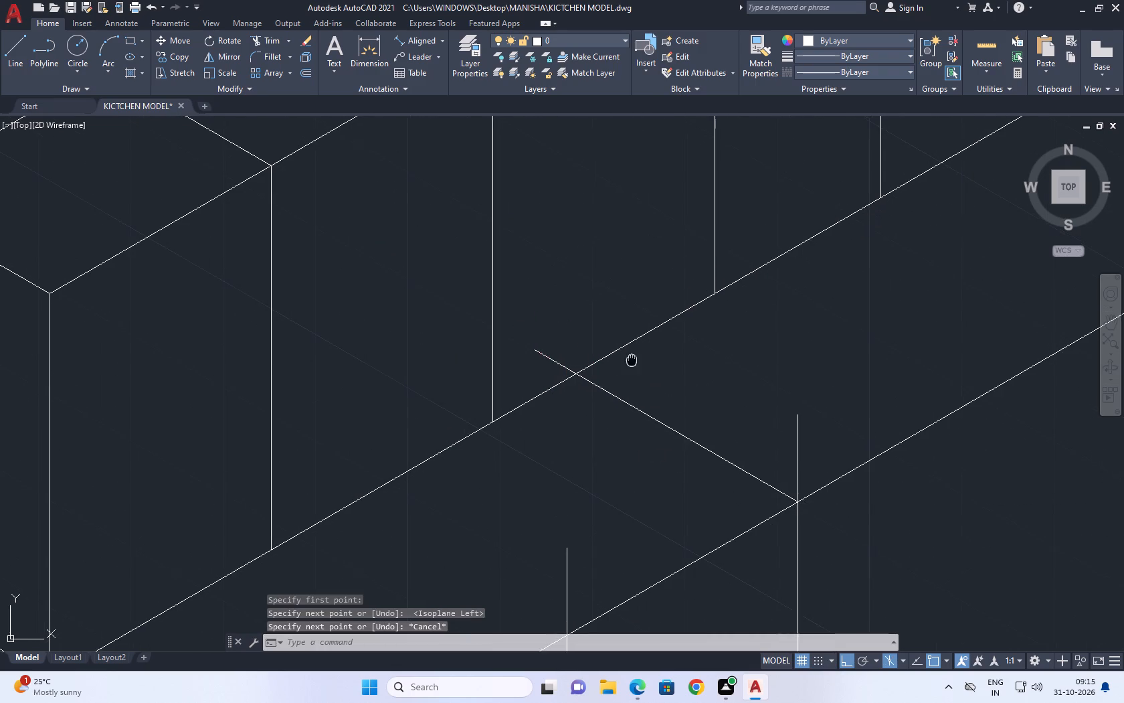
pyautogui.moveTo(615, 358); pyautogui.dragTo(389, 326, button='middle')
pyautogui.press('t')
pyautogui.press('r')
pyautogui.press('space')
pyautogui.click(305, 332)
pyautogui.click(320, 315)
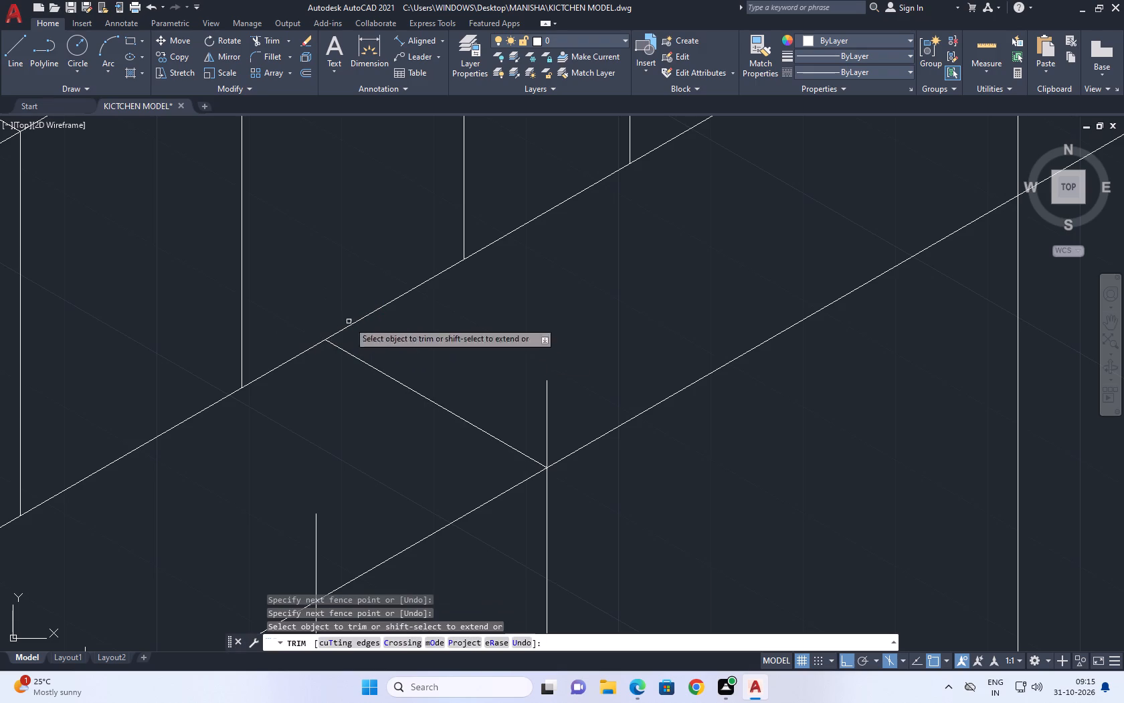
pyautogui.click(548, 394)
pyautogui.scroll(-3, 549, 312)
pyautogui.scroll(2, 482, 377)
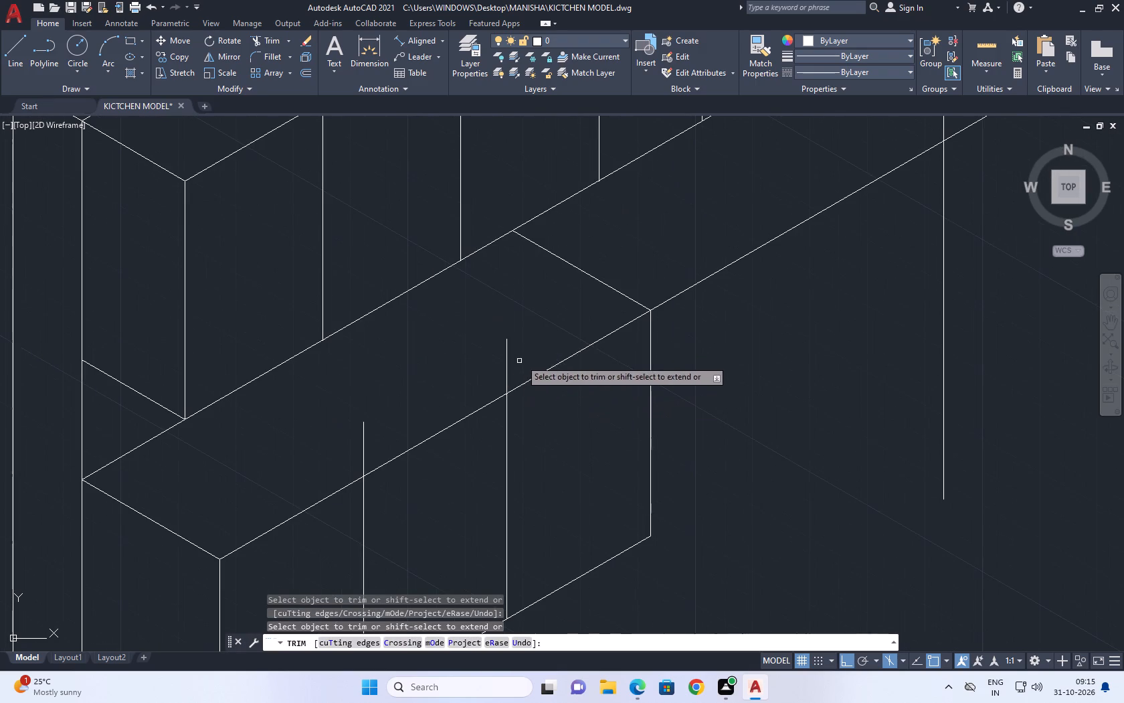
pyautogui.click(529, 343)
pyautogui.click(326, 471)
pyautogui.press('Escape')
pyautogui.scroll(-2, 581, 376)
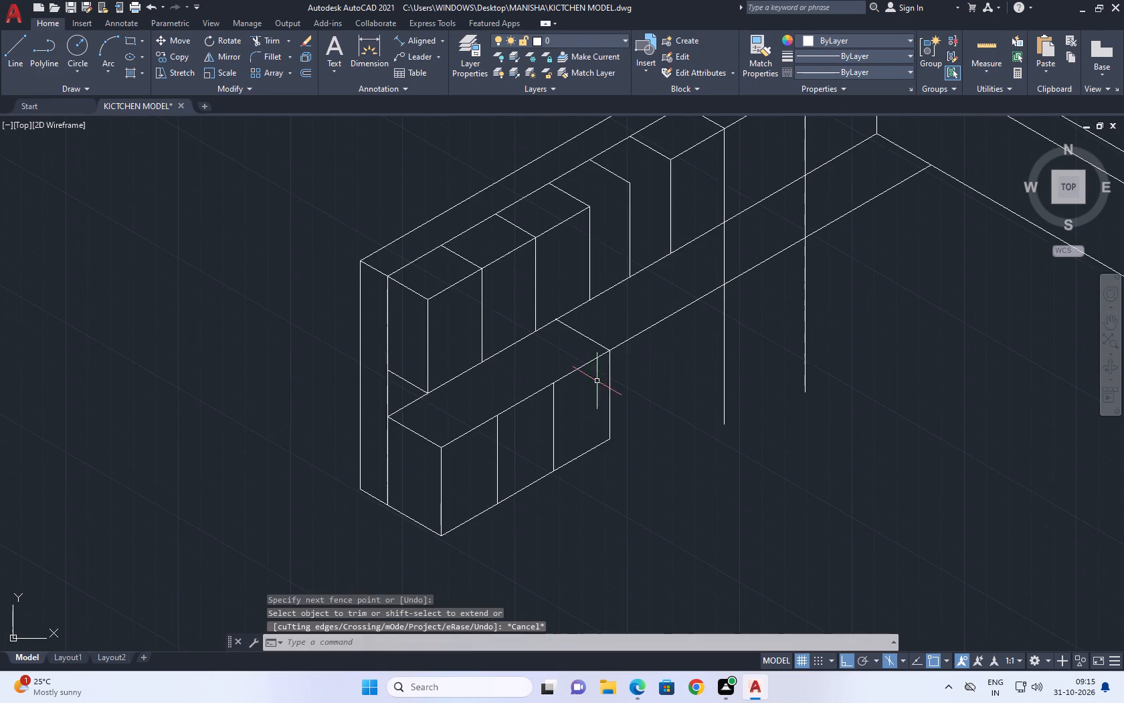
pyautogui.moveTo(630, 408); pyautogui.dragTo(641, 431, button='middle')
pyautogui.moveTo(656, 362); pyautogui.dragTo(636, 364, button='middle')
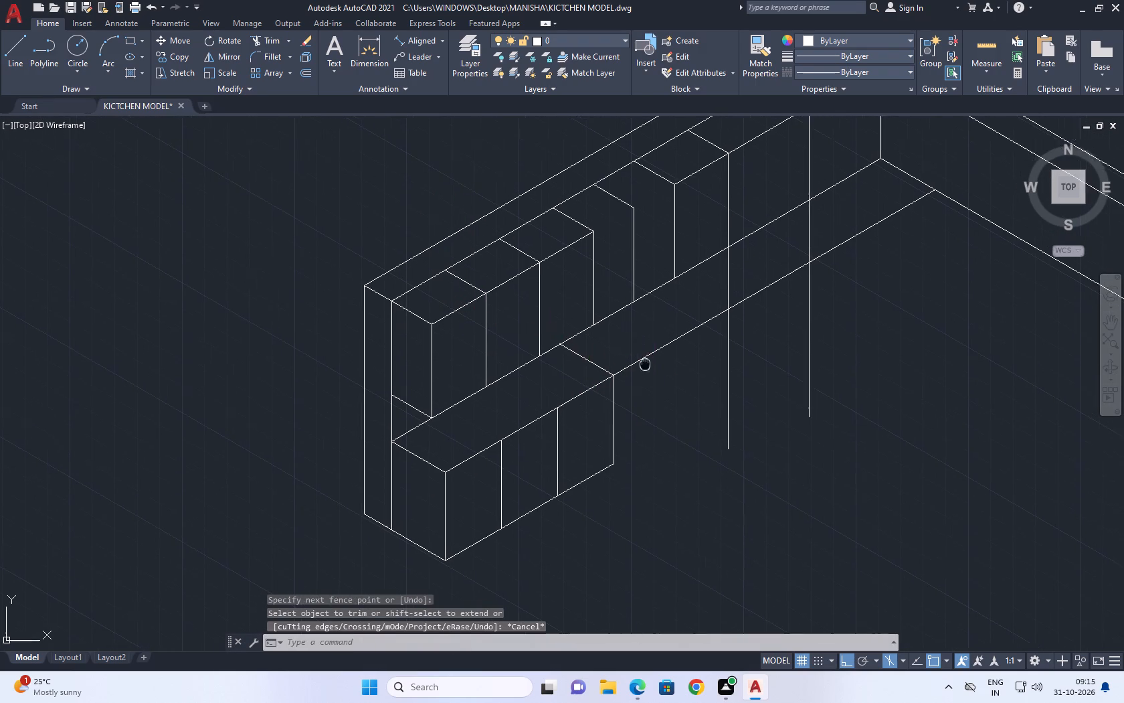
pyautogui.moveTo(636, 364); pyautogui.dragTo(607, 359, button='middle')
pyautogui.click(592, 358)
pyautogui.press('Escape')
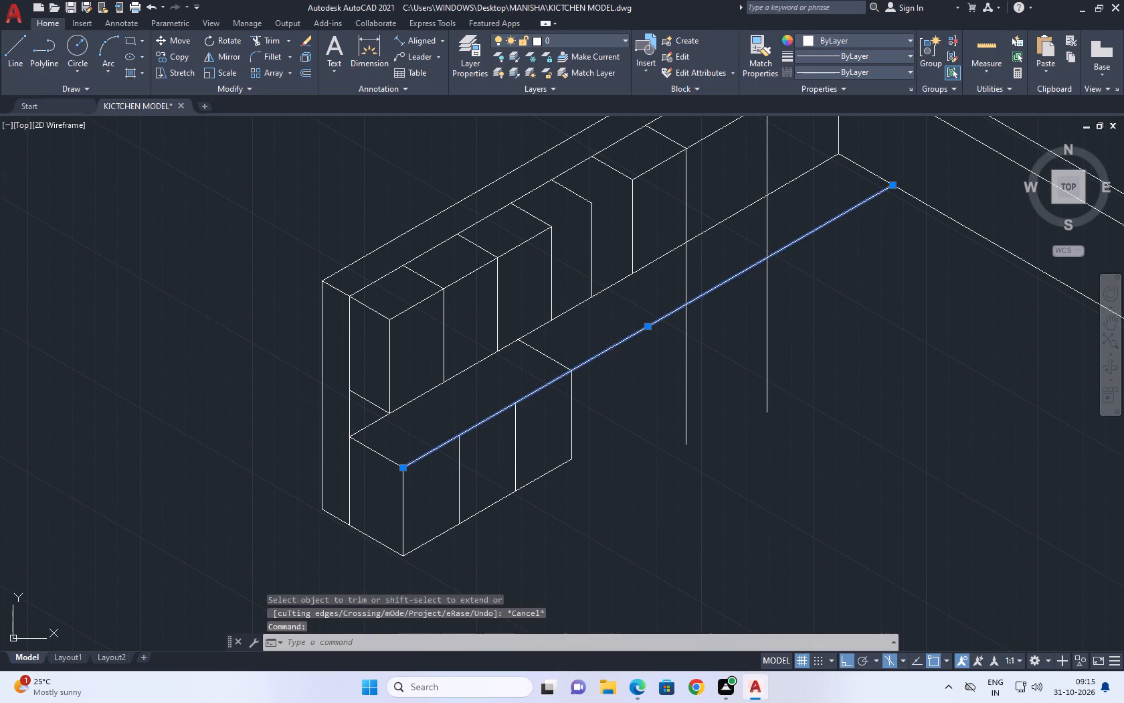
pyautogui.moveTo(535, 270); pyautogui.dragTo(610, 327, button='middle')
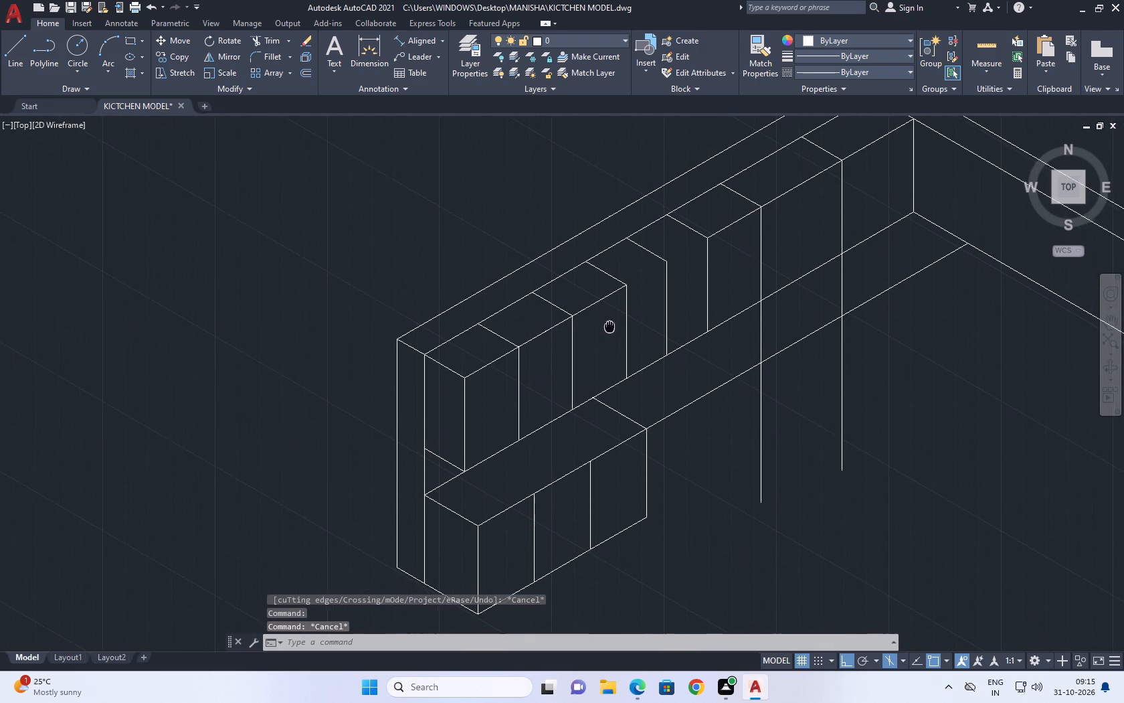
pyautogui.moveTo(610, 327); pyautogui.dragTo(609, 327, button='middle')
# Trim the last two upper cabinet verticals so they stop at the lower section's wall-side edge.
pyautogui.moveTo(866, 402); pyautogui.dragTo(822, 369, button='middle')
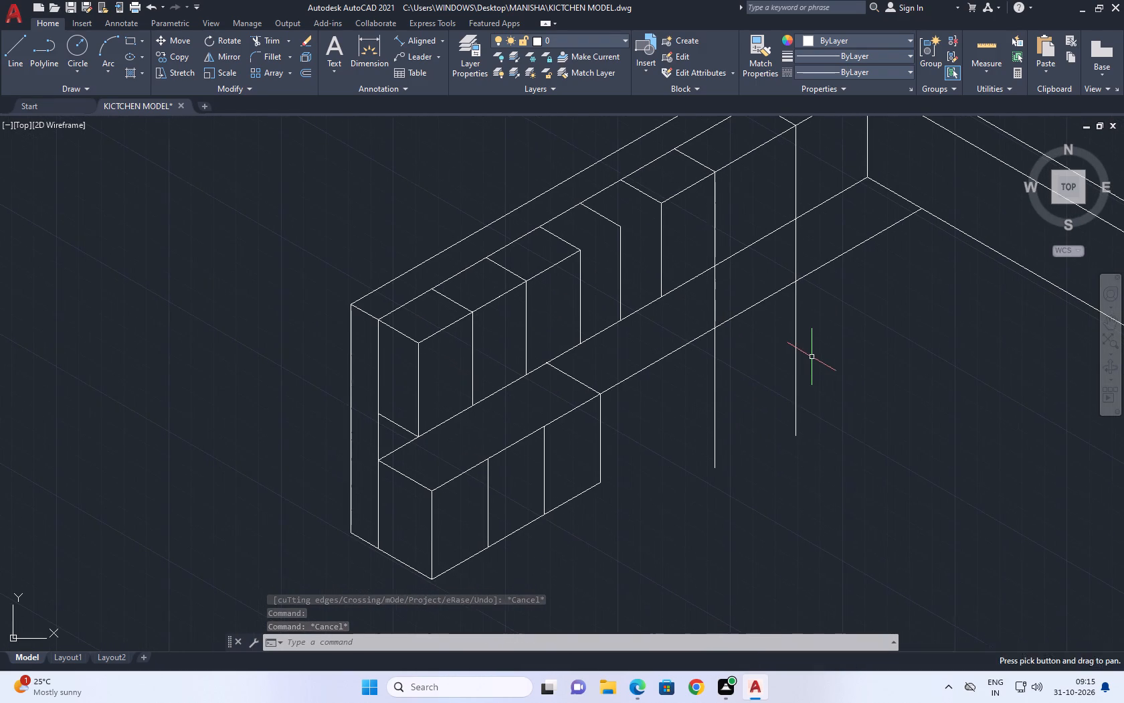
pyautogui.write('TR')
pyautogui.press('space')
pyautogui.click(701, 432)
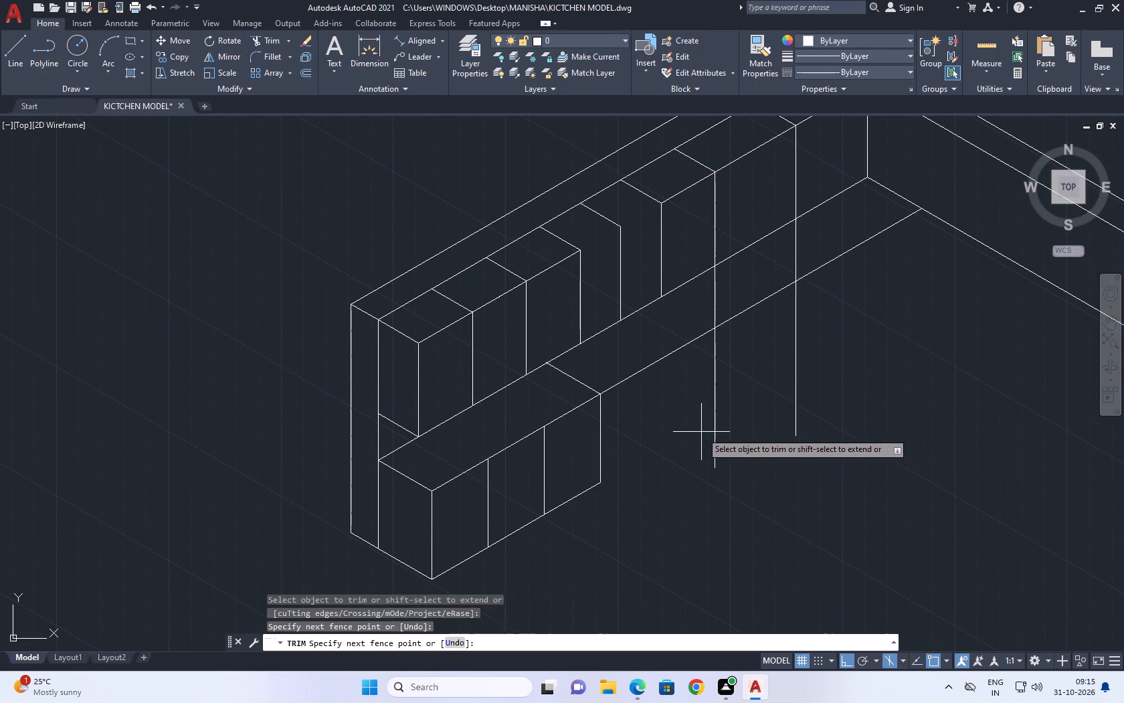
pyautogui.click(844, 342)
pyautogui.click(799, 246)
pyautogui.click(709, 309)
pyautogui.press('Escape')
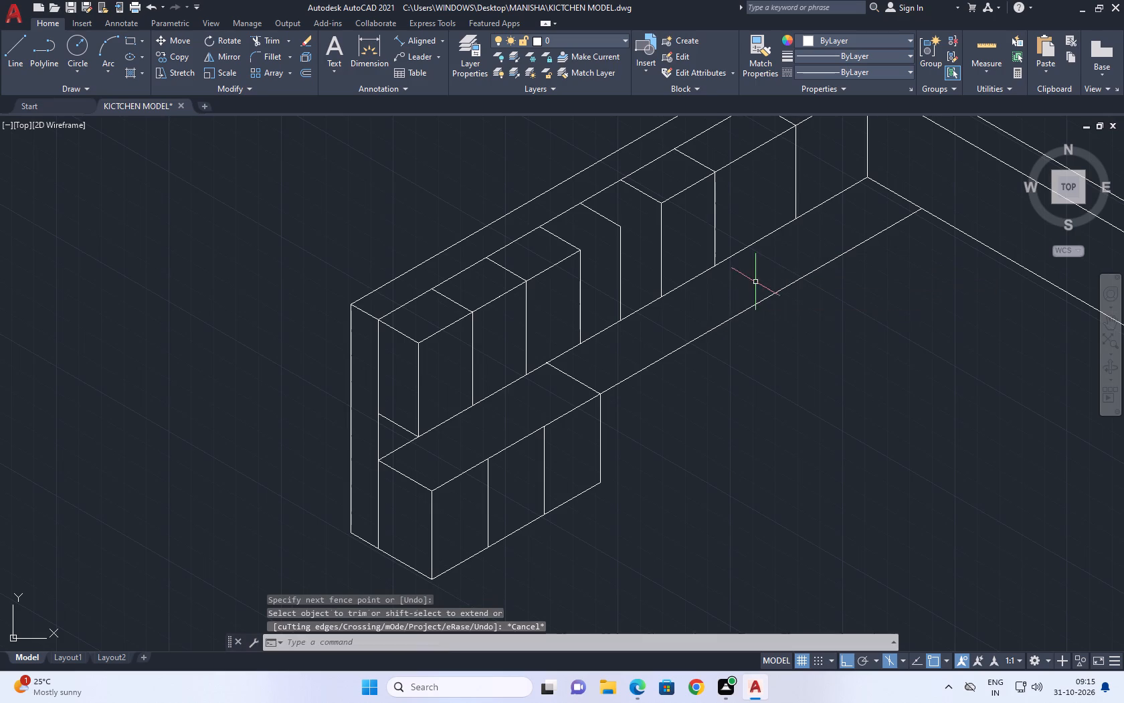
# Draw a vertical line about 4'7" down from the bottom of the second-to-last upper cabinet vertical.
pyautogui.moveTo(755, 289); pyautogui.dragTo(766, 360, button='middle')
pyautogui.write('L')
pyautogui.press('space')
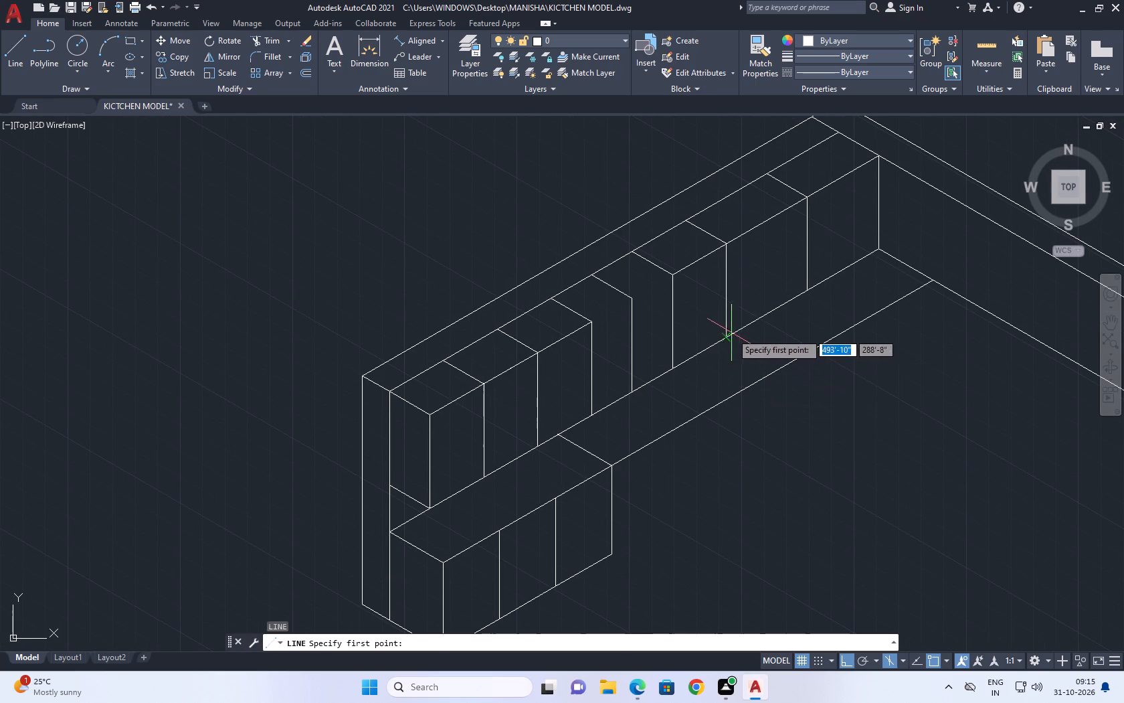
pyautogui.click(727, 334)
pyautogui.moveTo(735, 517); pyautogui.dragTo(744, 398, button='middle')
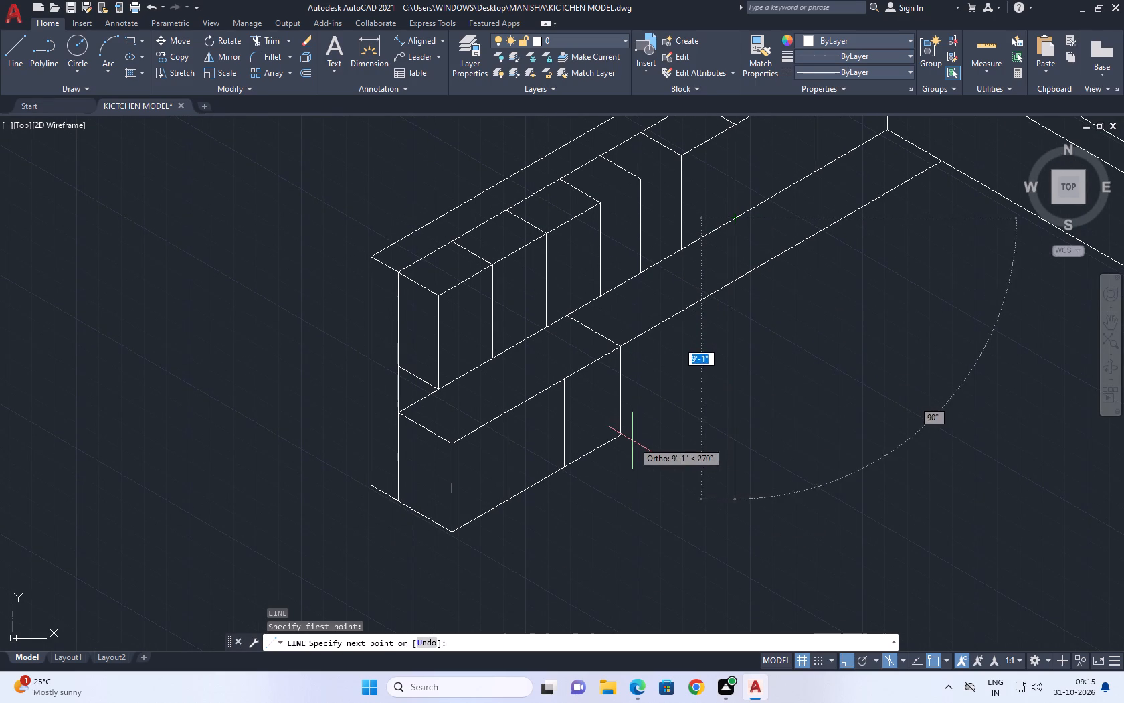
pyautogui.click(737, 360)
pyautogui.press('space')
# Continue the lower section's bottom line from the third unit's bottom corner at 30°, past the line running from the far wall corner.
pyautogui.press('space')
pyautogui.moveTo(618, 435); pyautogui.dragTo(693, 419)
pyautogui.moveTo(776, 306); pyautogui.dragTo(613, 380, button='middle')
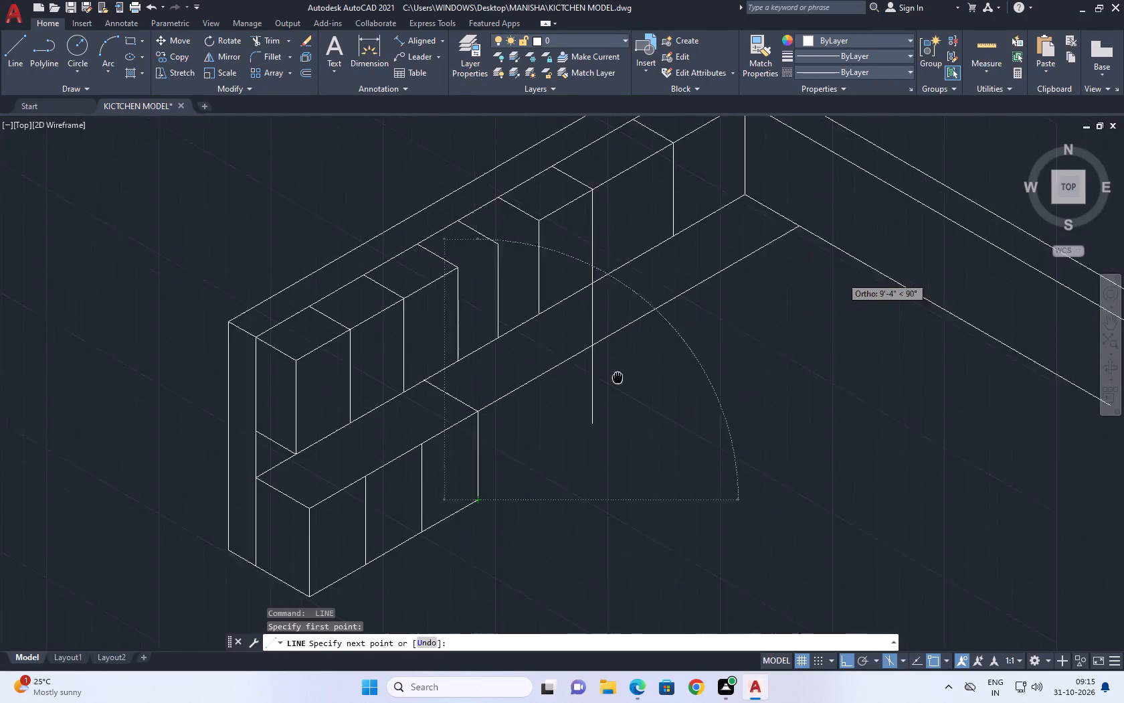
pyautogui.press('F5')
pyautogui.click(879, 254)
pyautogui.press('space')
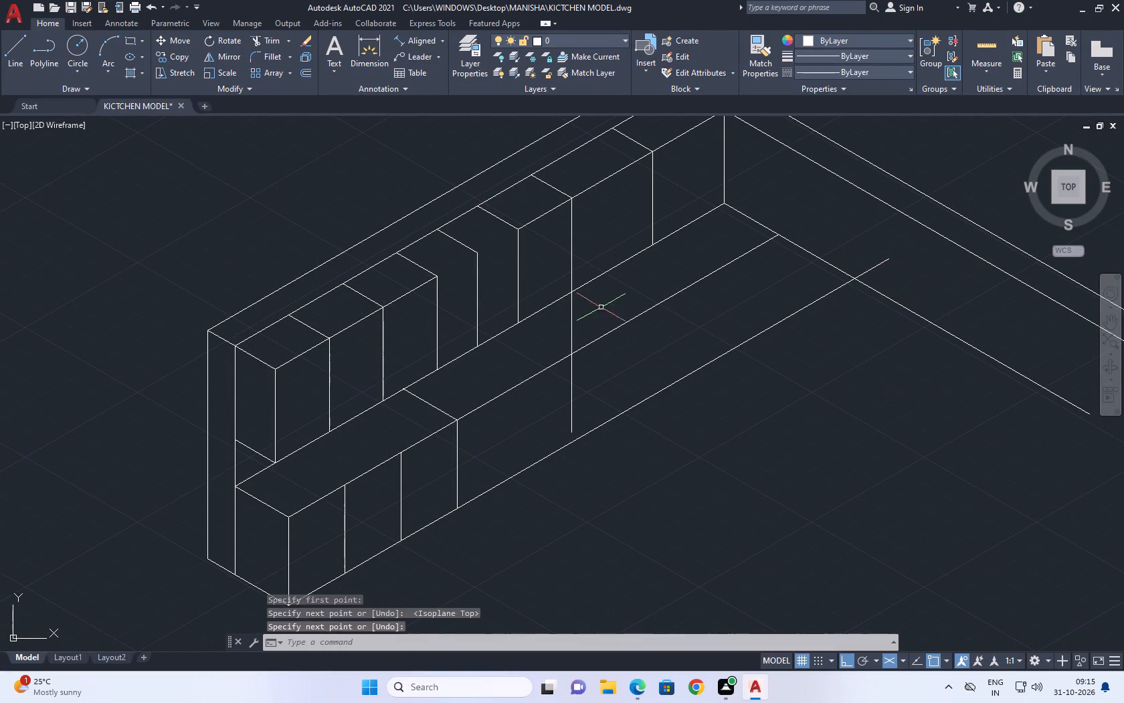
# Trim the front edge beyond the new full-height vertical and the wall-side edge between the last two cabinet verticals.
pyautogui.press('t')
pyautogui.press('r')
pyautogui.press('space')
pyautogui.click(661, 309)
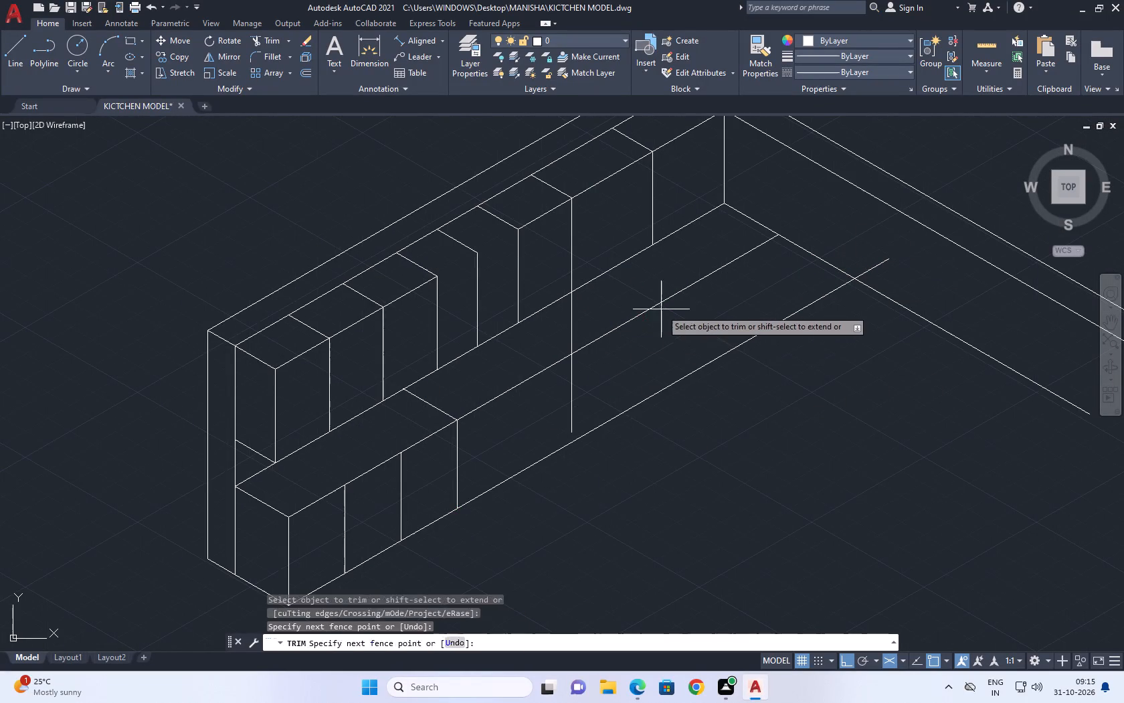
pyautogui.moveTo(628, 281); pyautogui.dragTo(628, 272)
pyautogui.press('Escape')
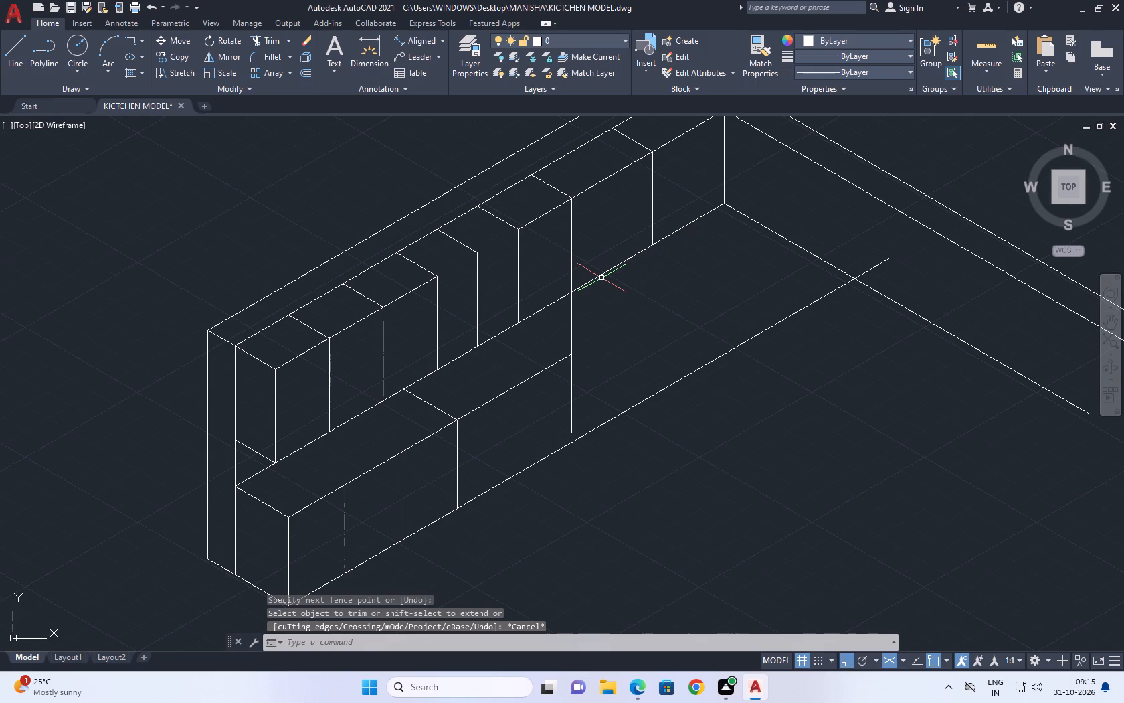
pyautogui.write('TR')
pyautogui.press('space')
pyautogui.click(616, 268)
pyautogui.click(615, 286)
pyautogui.press('Escape')
pyautogui.click(601, 264)
pyautogui.click(615, 318)
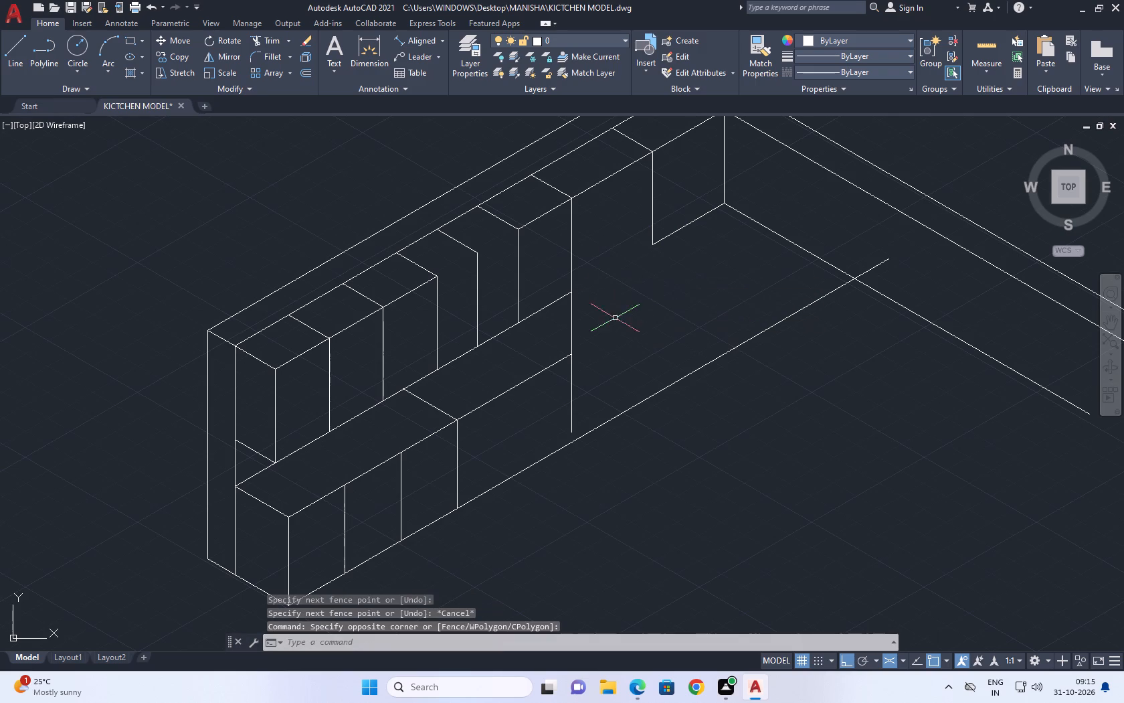
# Extend the two verticals of the tall end unit down to the lower section's bottom line.
pyautogui.write('EX')
pyautogui.press('space')
pyautogui.click(657, 206)
pyautogui.click(629, 228)
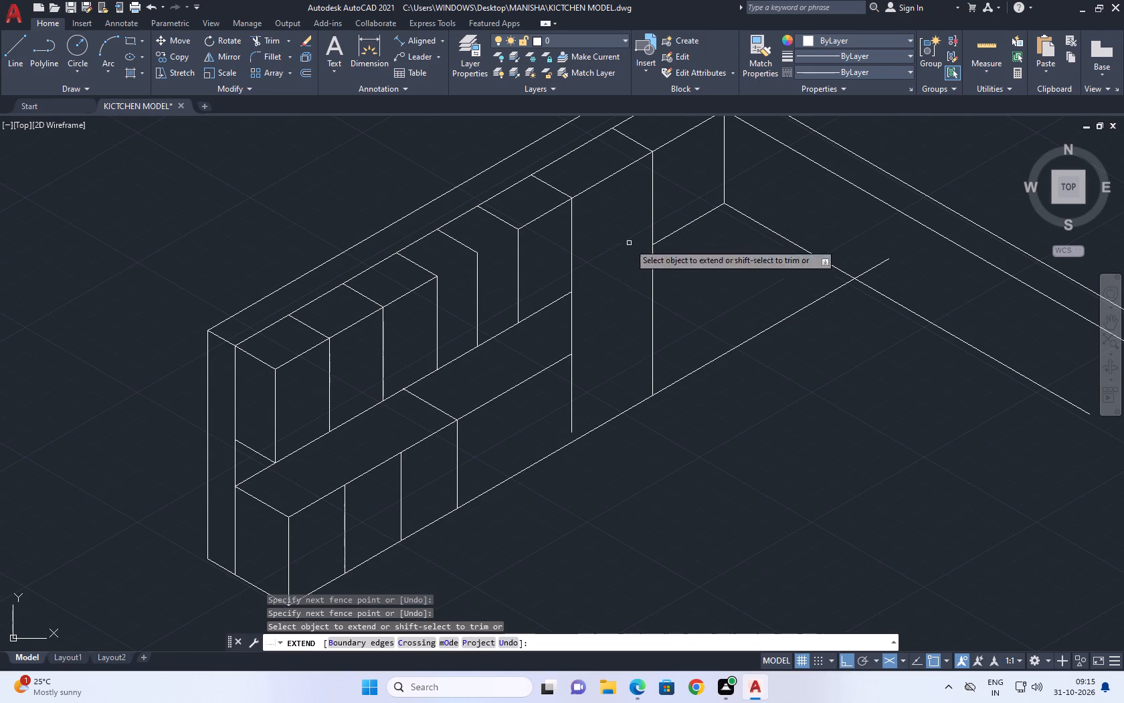
pyautogui.click(587, 394)
pyautogui.click(561, 420)
pyautogui.press('Escape')
# Trim the bottom line beyond the tall unit's far vertical and erase its leftover piece past the adjoining wall's line.
pyautogui.press('t')
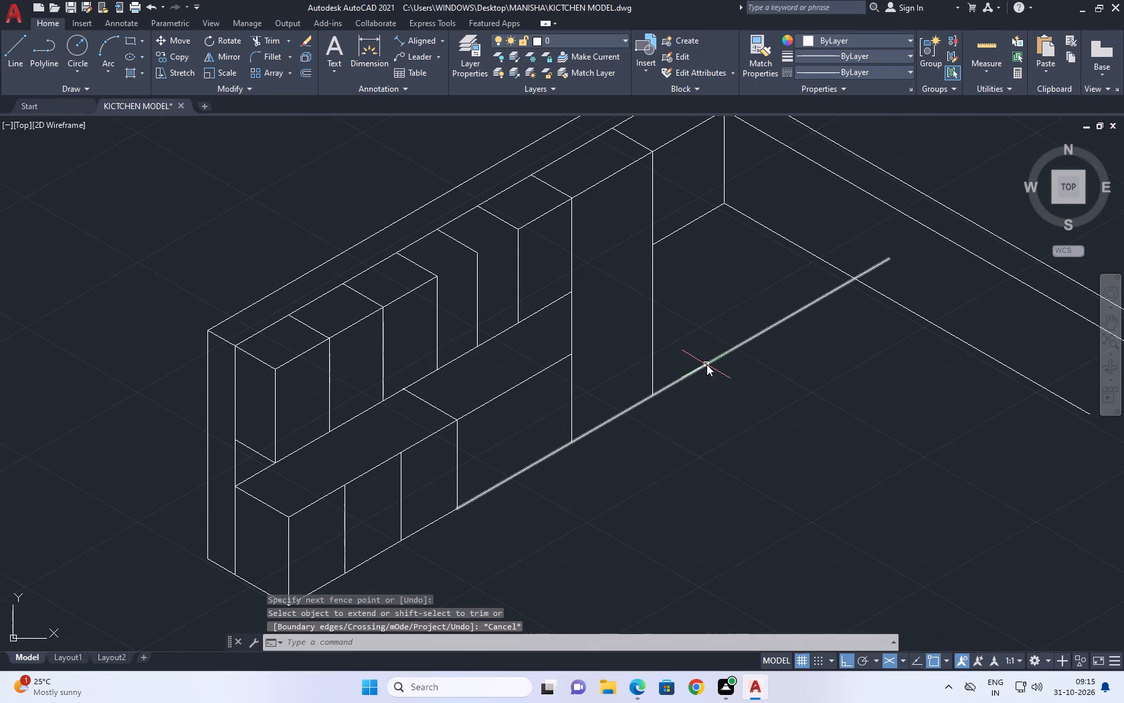
pyautogui.press('r')
pyautogui.press('space')
pyautogui.click(705, 337)
pyautogui.click(707, 390)
pyautogui.press('space')
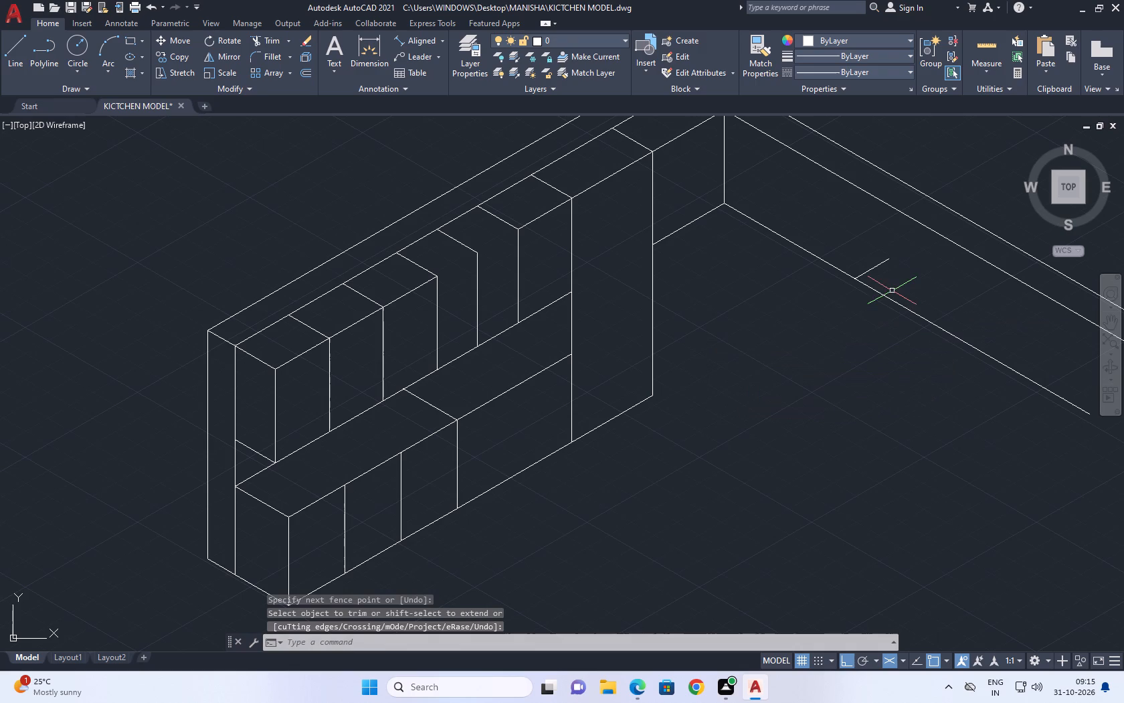
pyautogui.click(889, 272)
pyautogui.click(850, 248)
pyautogui.press('Delete')
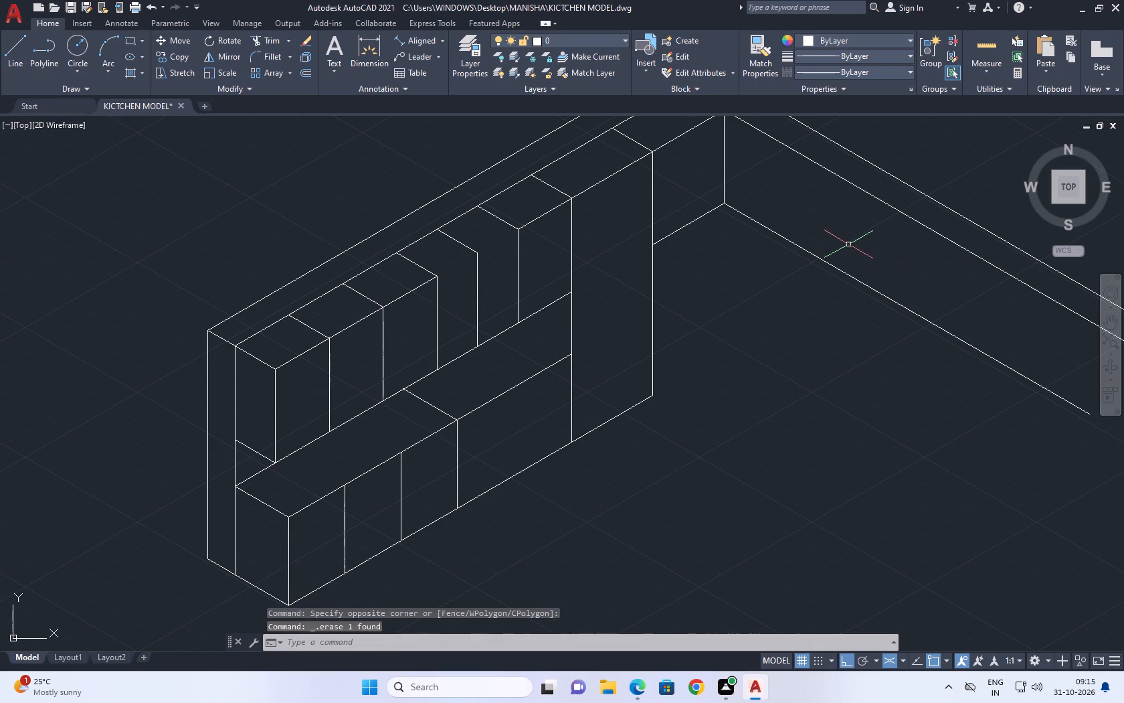
# Copy the lower segment of the tall end unit's near vertical 2'6" at 210° along the lower section's front edge.
pyautogui.moveTo(687, 284); pyautogui.dragTo(688, 333, button='middle')
pyautogui.moveTo(688, 335); pyautogui.dragTo(658, 256, button='middle')
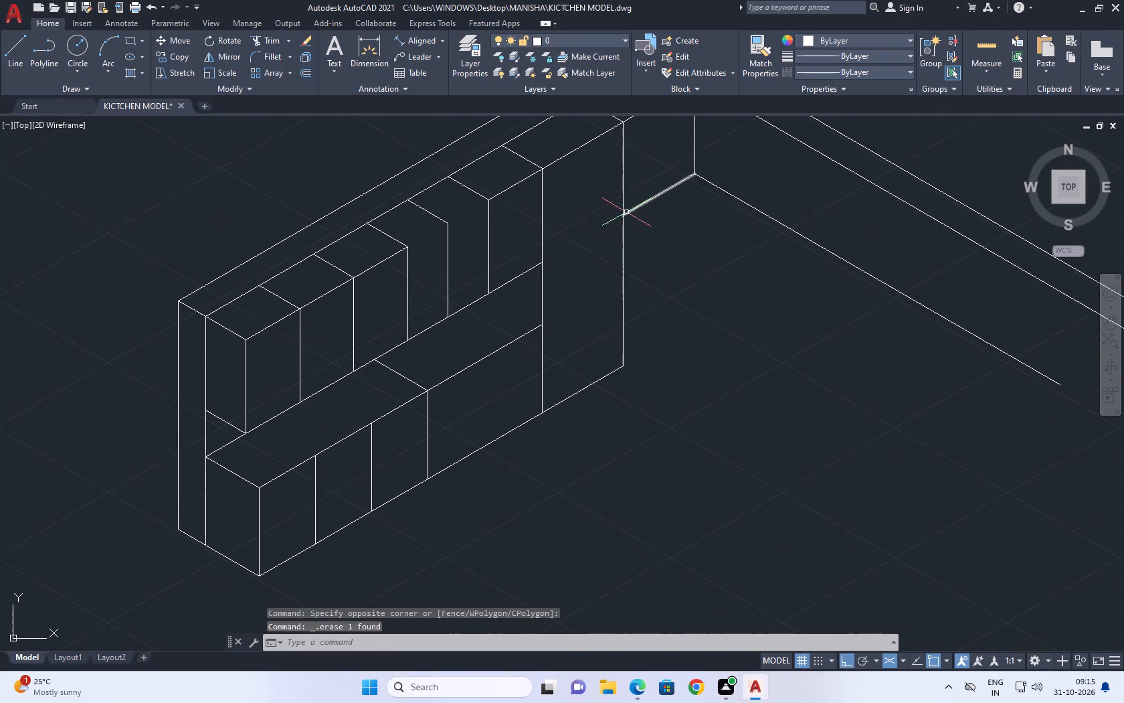
pyautogui.moveTo(500, 318); pyautogui.dragTo(613, 263, button='middle')
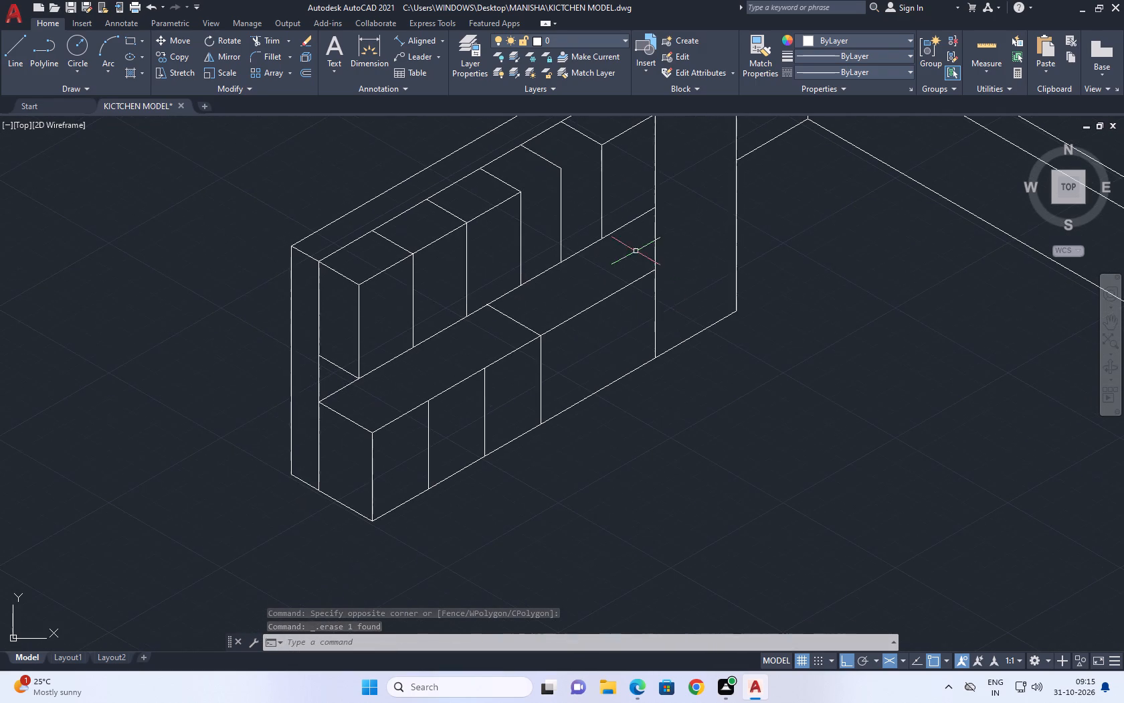
pyautogui.click(656, 286)
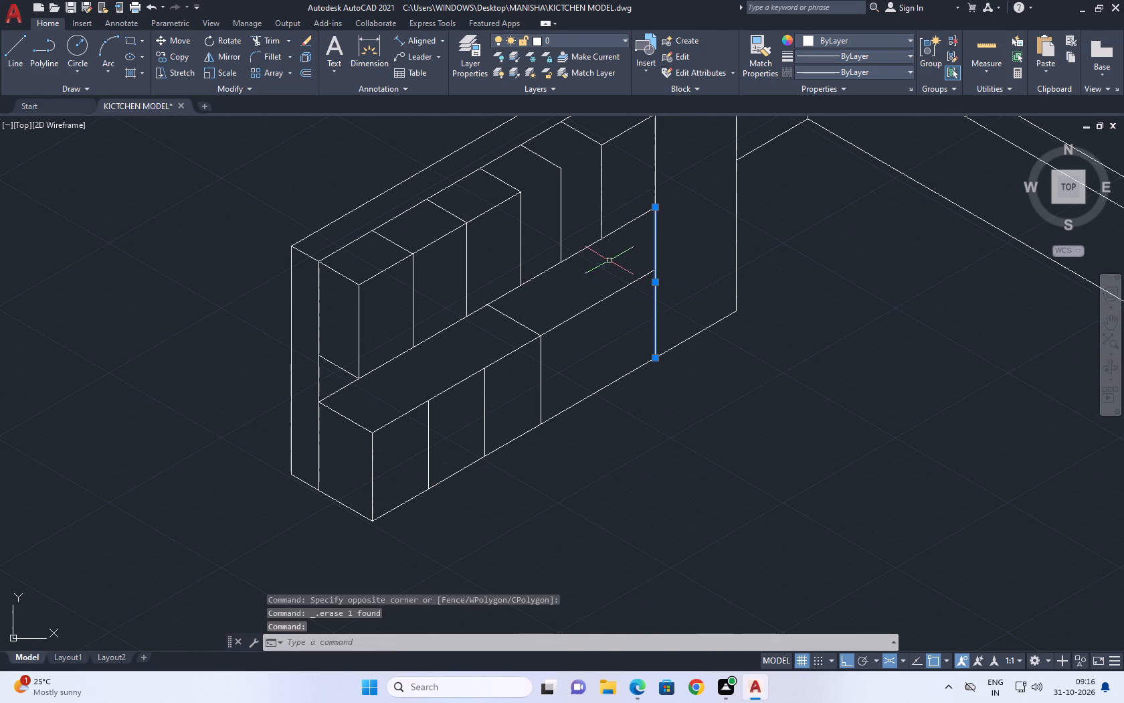
pyautogui.moveTo(622, 218); pyautogui.dragTo(650, 245, button='middle')
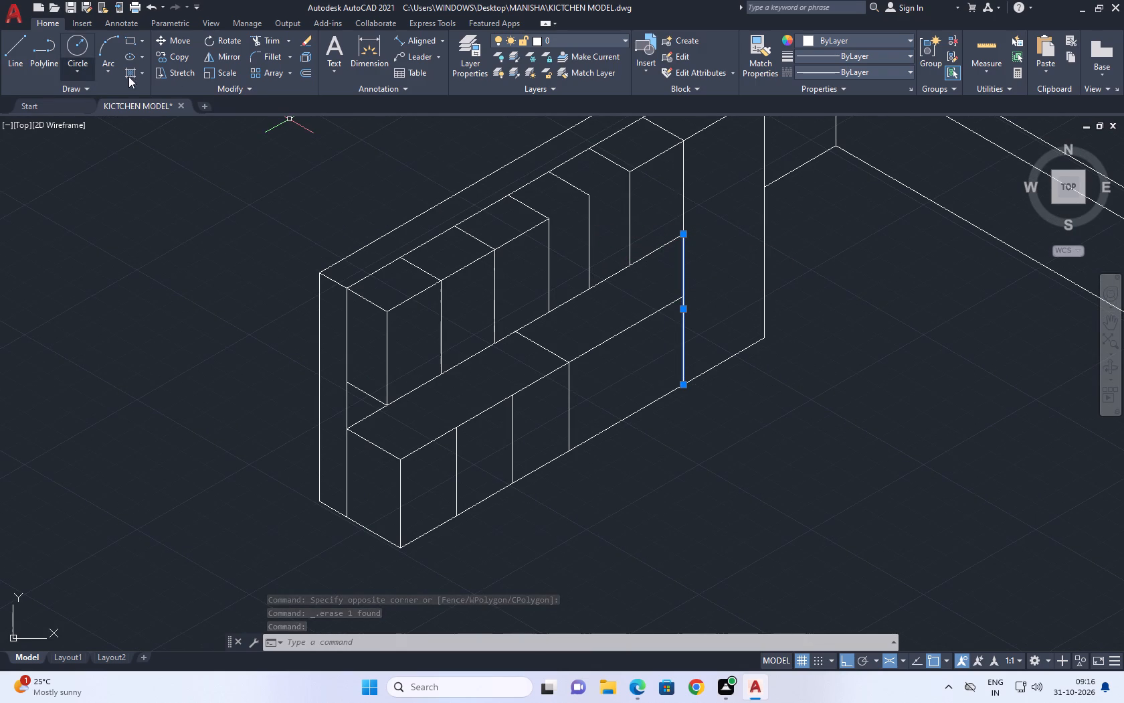
pyautogui.click(175, 57)
pyautogui.scroll(2, 668, 299)
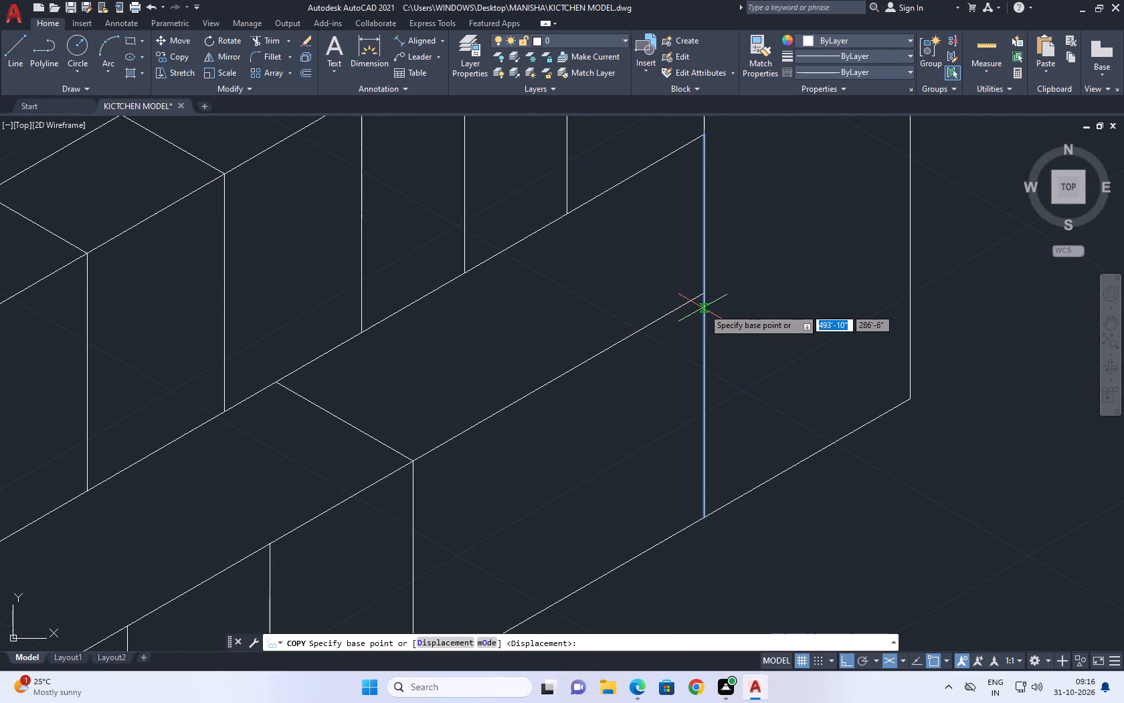
pyautogui.click(705, 294)
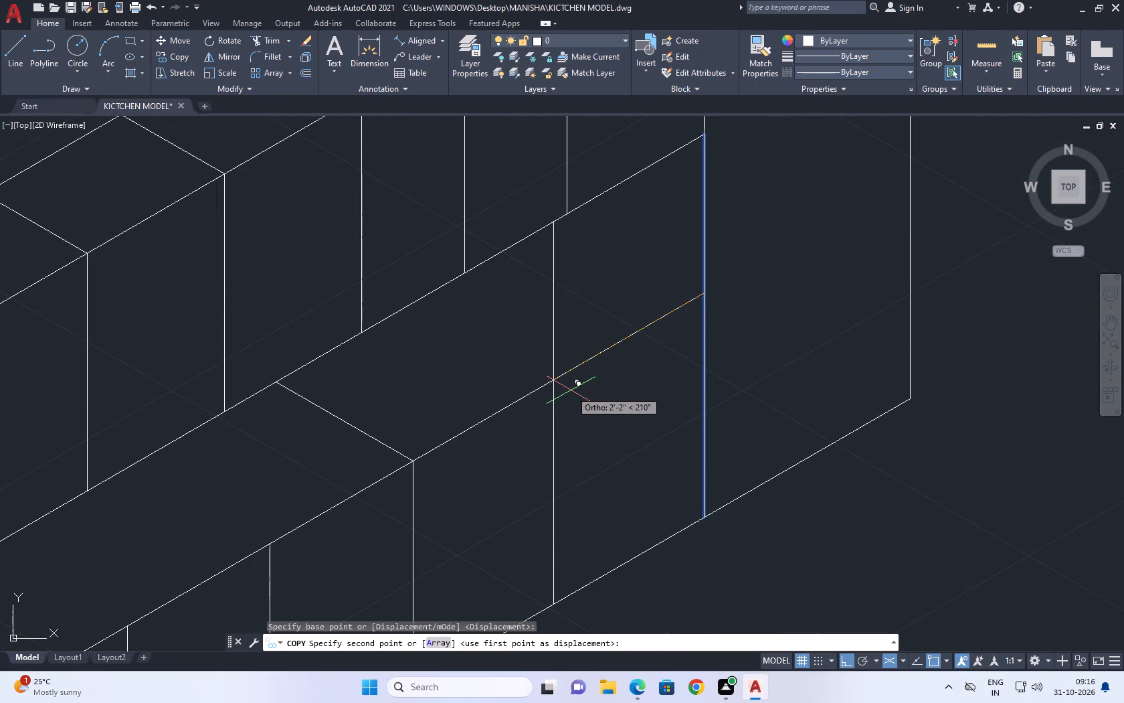
pyautogui.write("2'6")
pyautogui.press('Return')
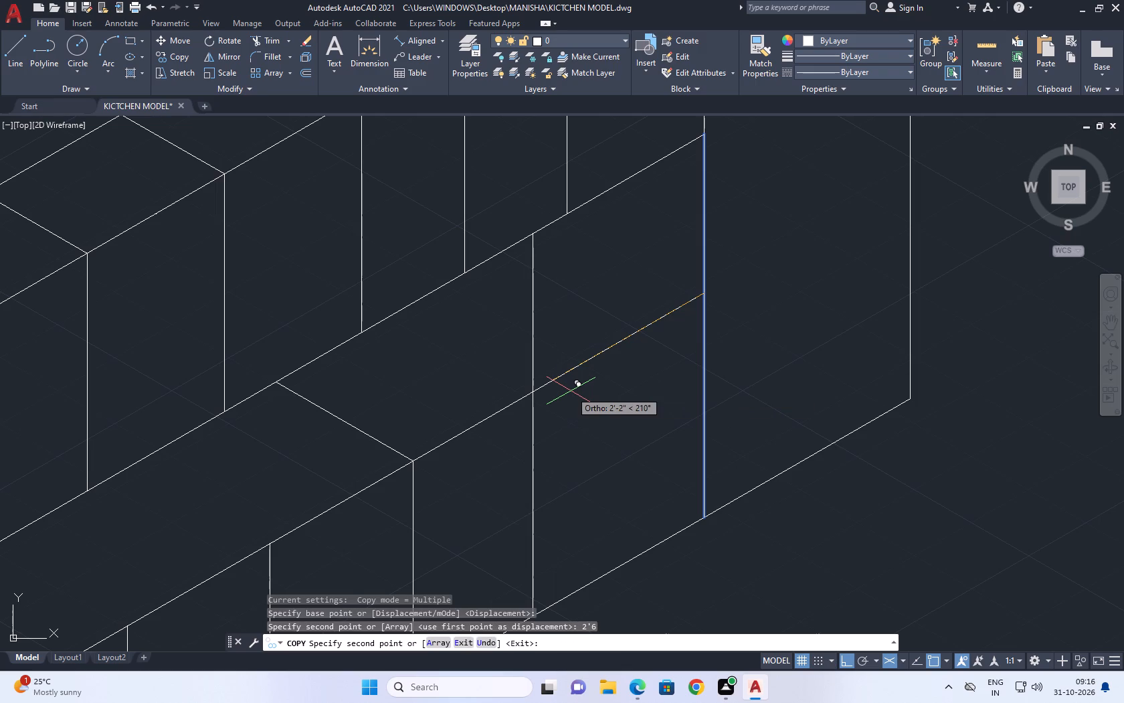
pyautogui.click(557, 399)
pyautogui.rightClick(612, 372)
pyautogui.click(664, 392)
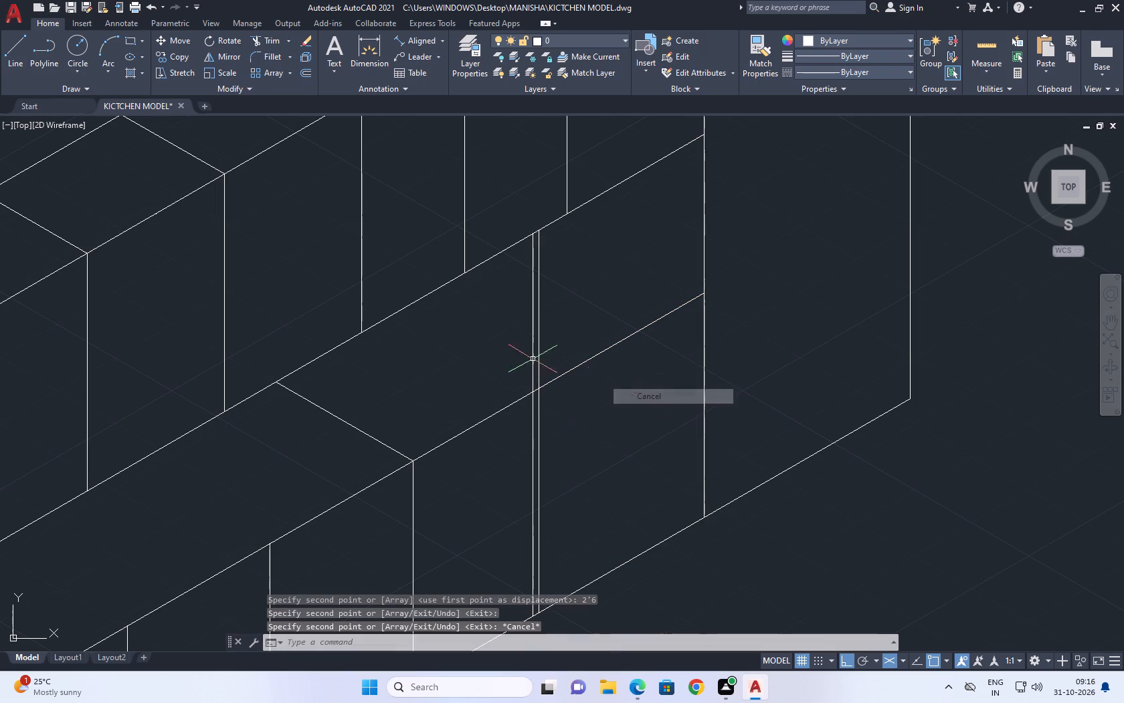
# Erase the stray extra copy of the vertical beside the 2'6" one.
pyautogui.click(539, 283)
pyautogui.rightClick(606, 270)
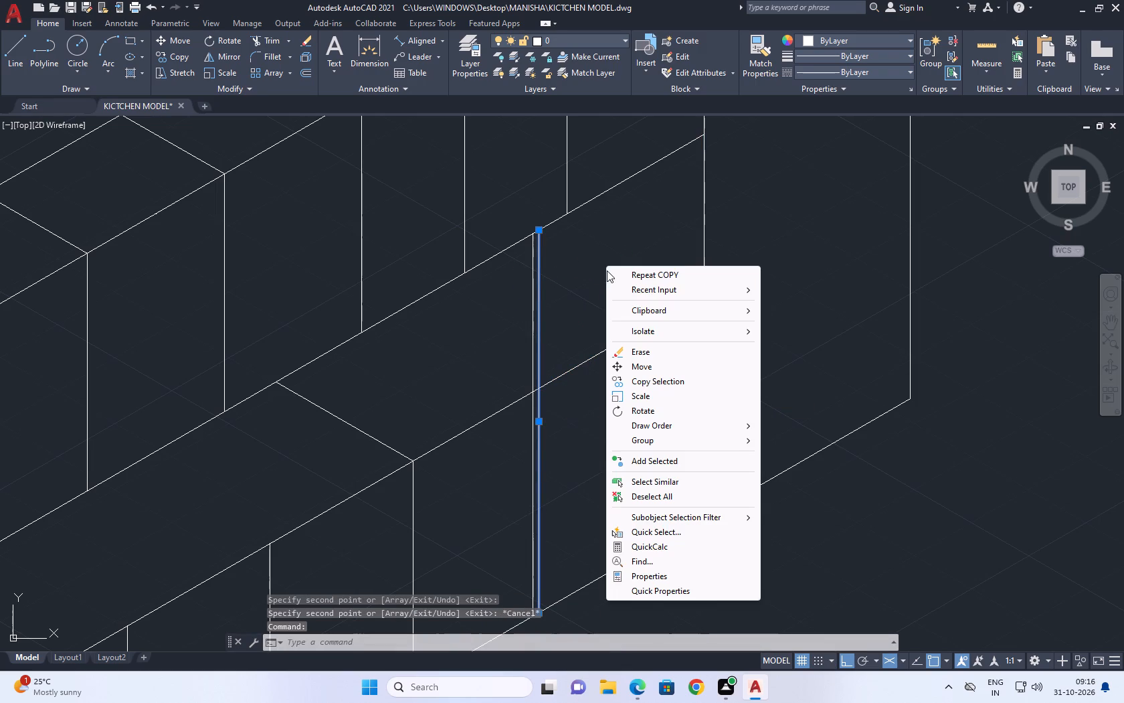
pyautogui.click(654, 354)
# Measure the front edge between the copied vertical and the tall unit with a temporary aligned dimension.
pyautogui.click(414, 40)
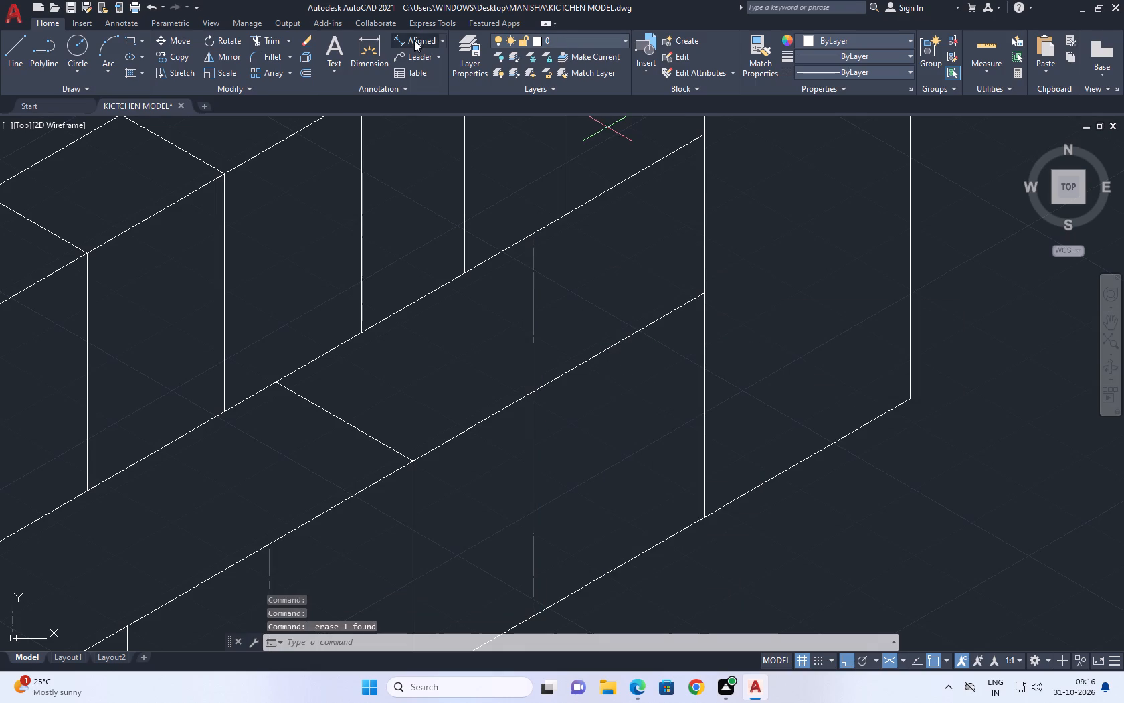
pyautogui.click(528, 392)
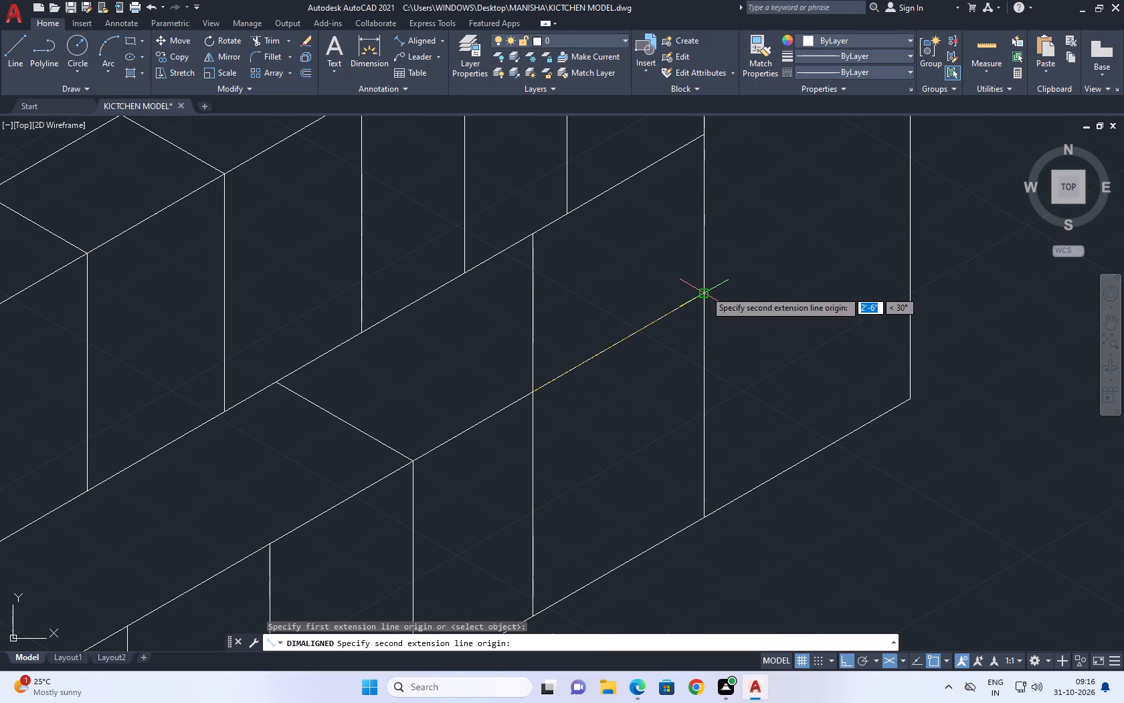
pyautogui.click(705, 291)
pyautogui.rightClick(663, 281)
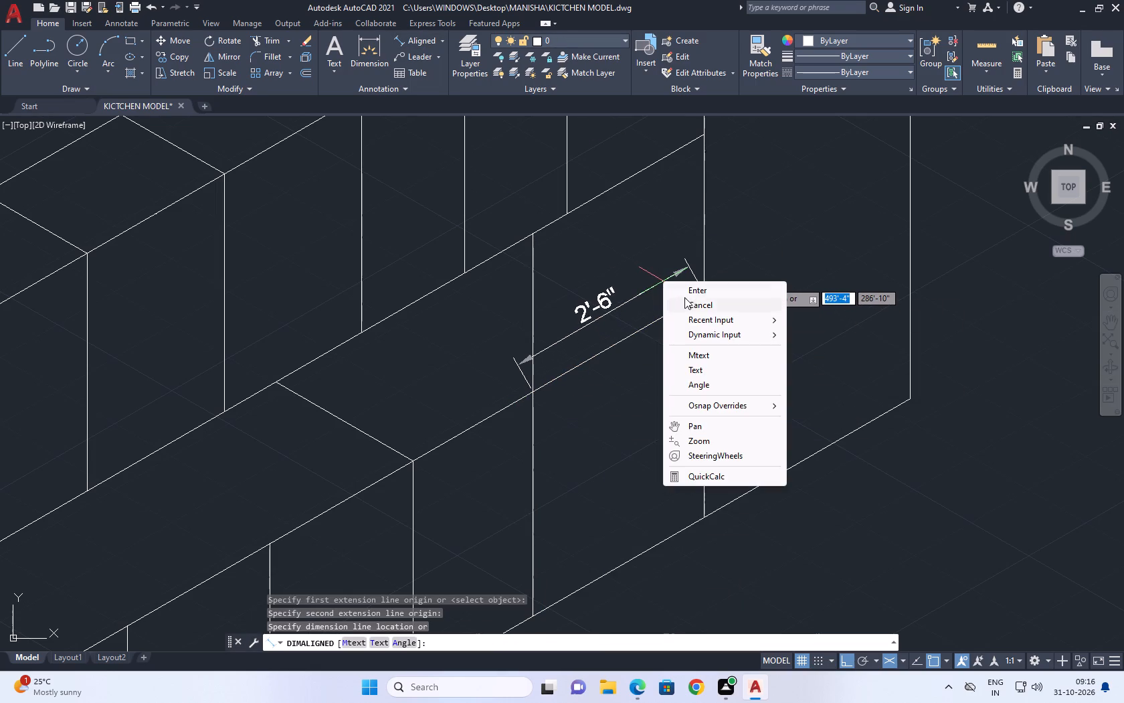
pyautogui.click(688, 297)
# Measure the front edge between the third unit's top corner and the copied vertical with a temporary aligned dimension.
pyautogui.moveTo(535, 279); pyautogui.dragTo(577, 341, button='middle')
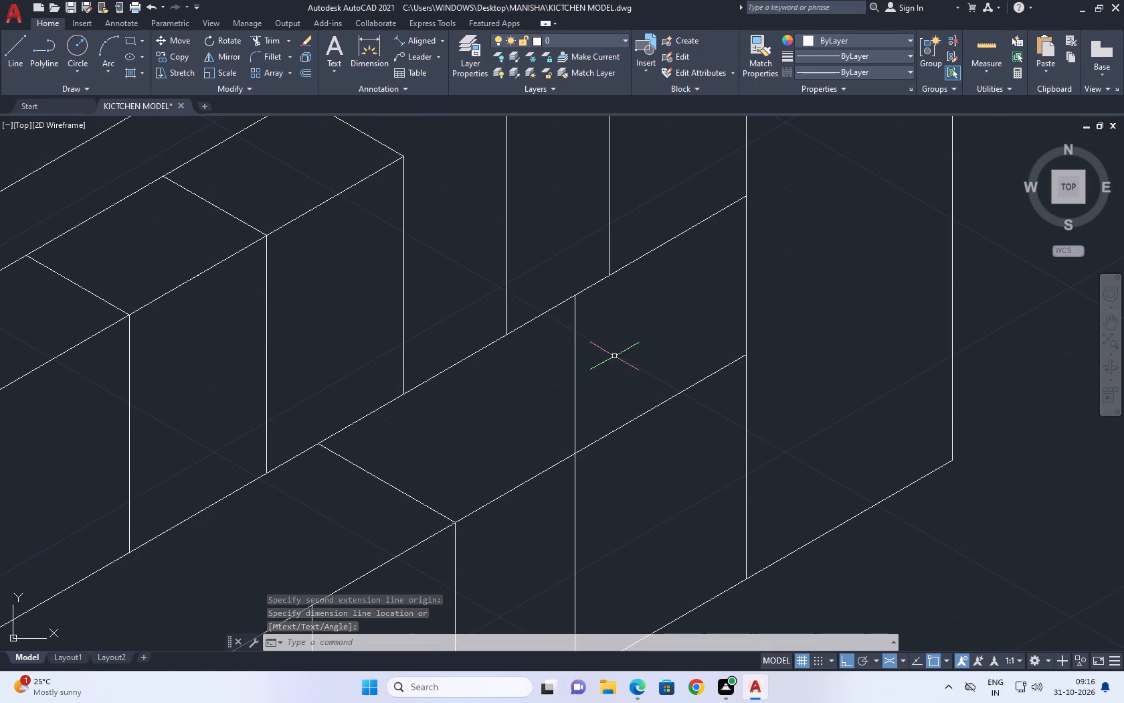
pyautogui.moveTo(550, 377); pyautogui.dragTo(634, 268, button='middle')
pyautogui.scroll(-1, 702, 335)
pyautogui.moveTo(763, 310); pyautogui.dragTo(763, 356, button='middle')
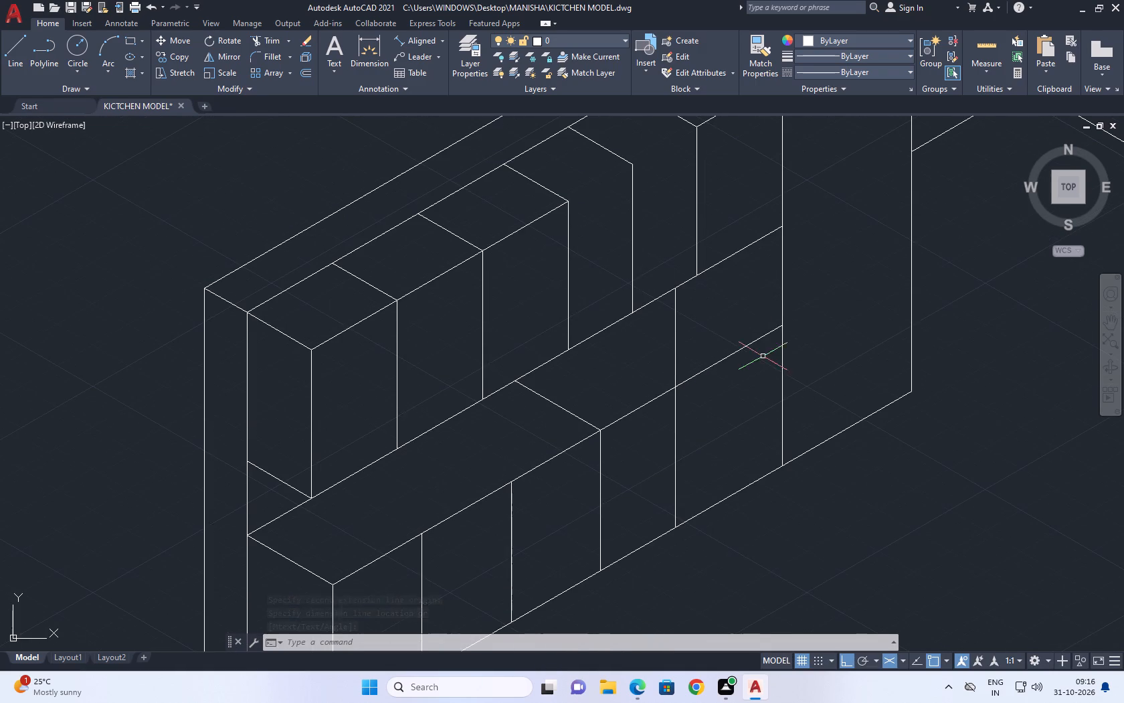
pyautogui.click(434, 37)
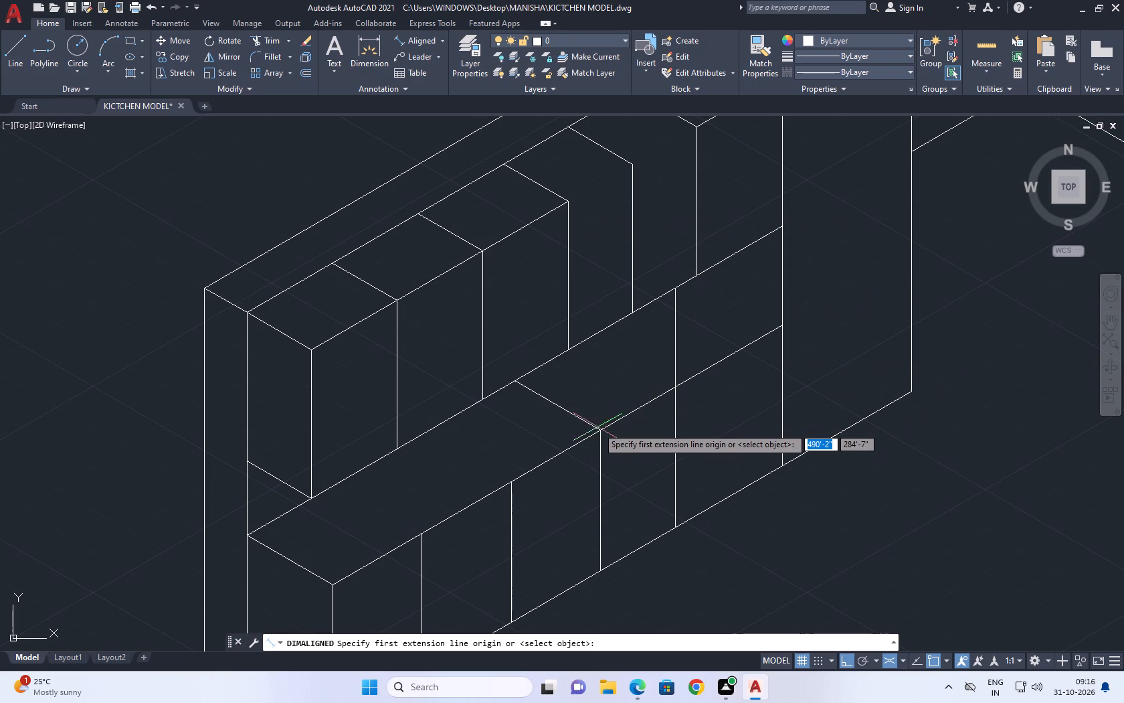
pyautogui.click(597, 429)
pyautogui.click(676, 386)
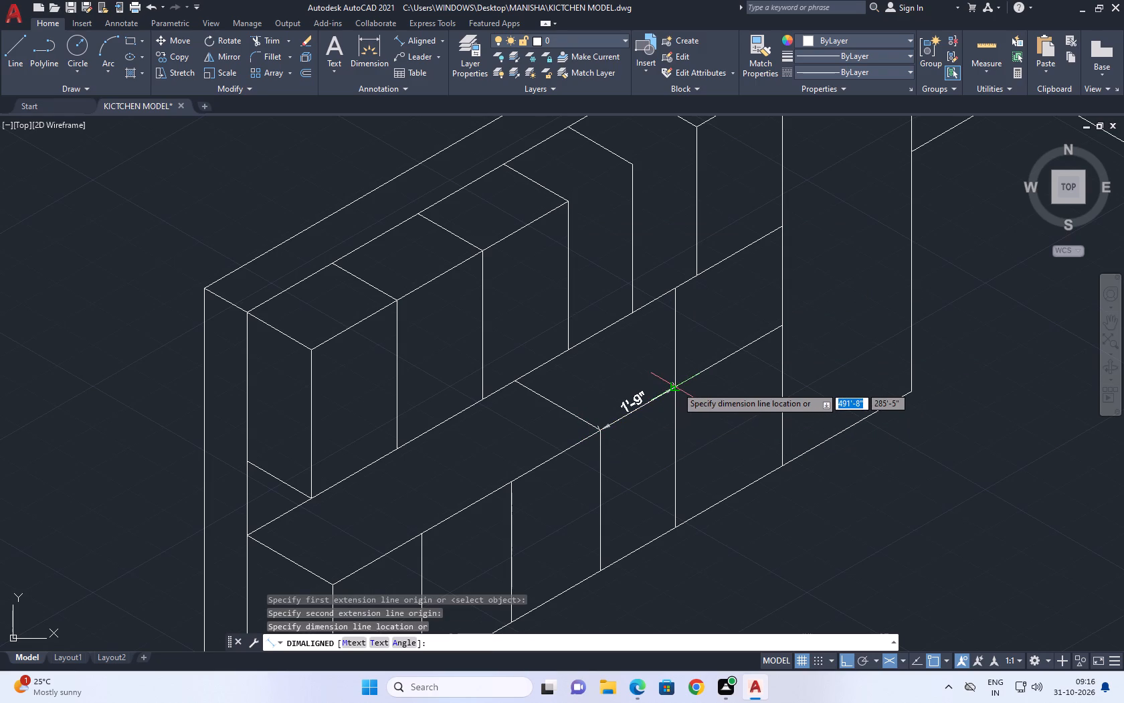
pyautogui.rightClick(675, 386)
pyautogui.click(718, 408)
# Draw a line about 2'3" long at 150° from the copied vertical's crossing with the front edge, past the lower section's wall-side edge.
pyautogui.scroll(-3, 663, 382)
pyautogui.moveTo(713, 374); pyautogui.dragTo(711, 374, button='middle')
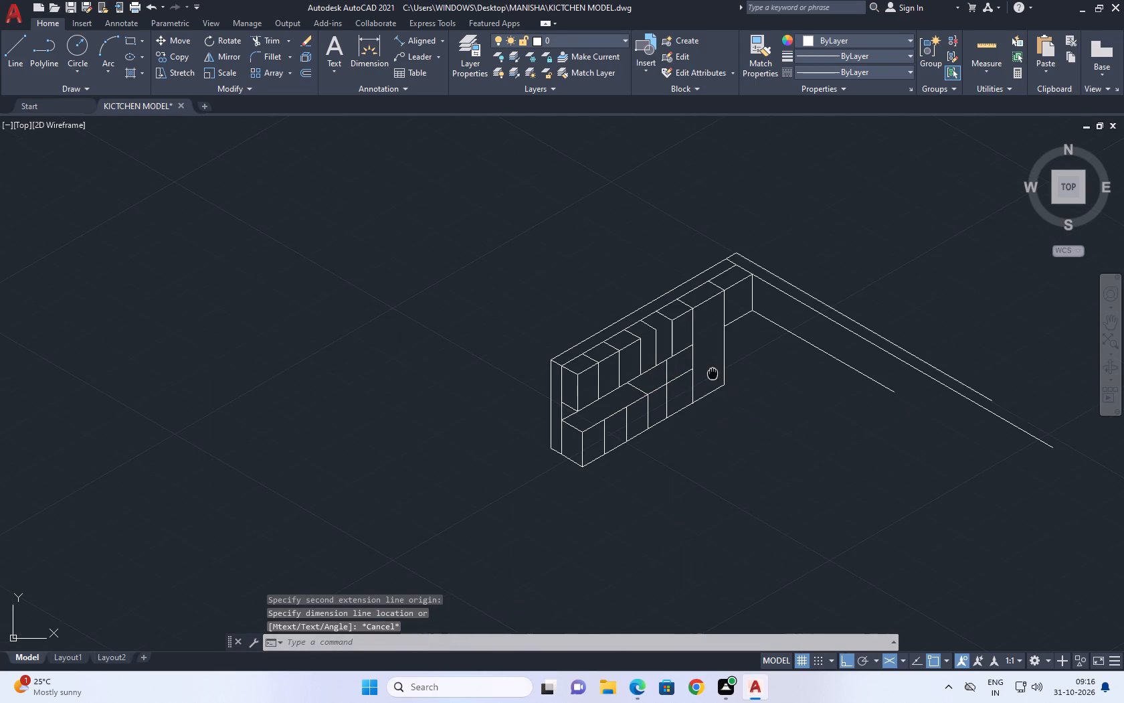
pyautogui.moveTo(711, 374); pyautogui.dragTo(638, 373, button='middle')
pyautogui.moveTo(670, 345); pyautogui.dragTo(664, 323, button='middle')
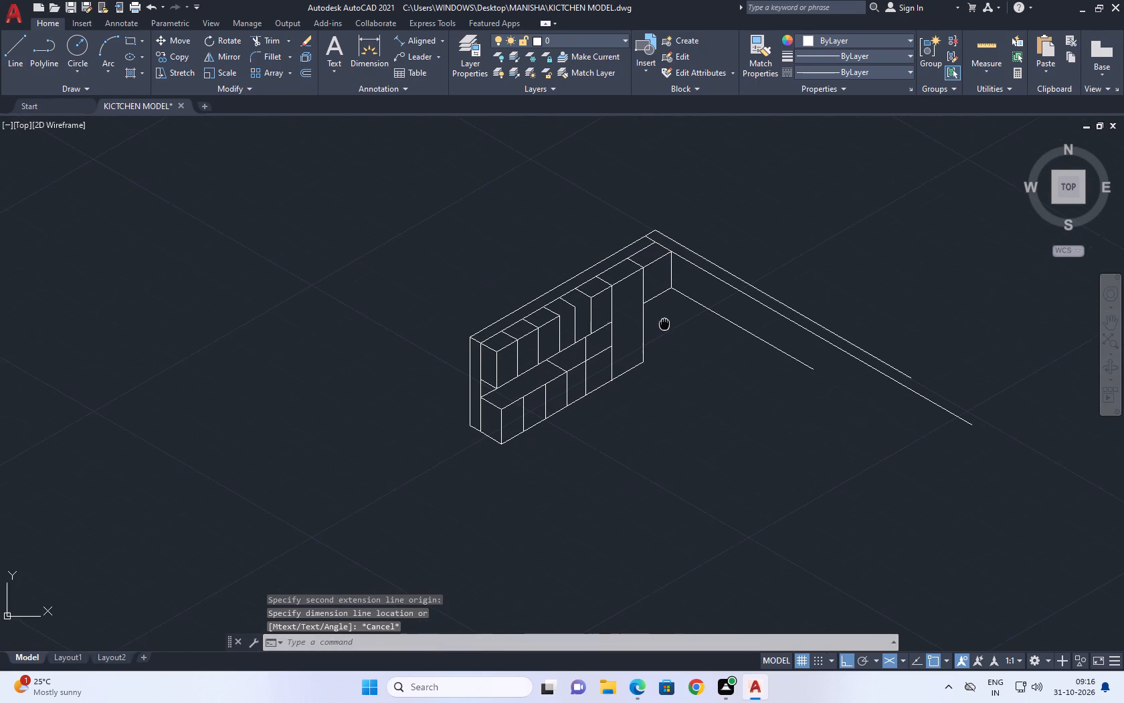
pyautogui.moveTo(664, 323); pyautogui.dragTo(662, 322, button='middle')
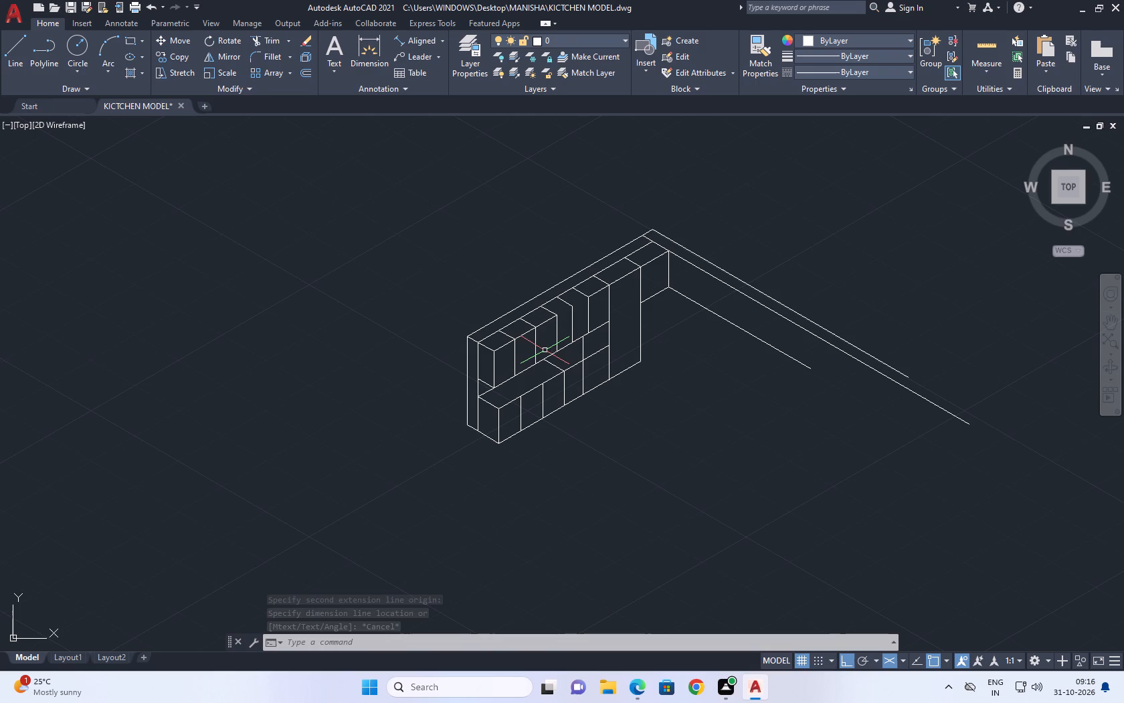
pyautogui.moveTo(603, 384); pyautogui.dragTo(574, 324, button='middle')
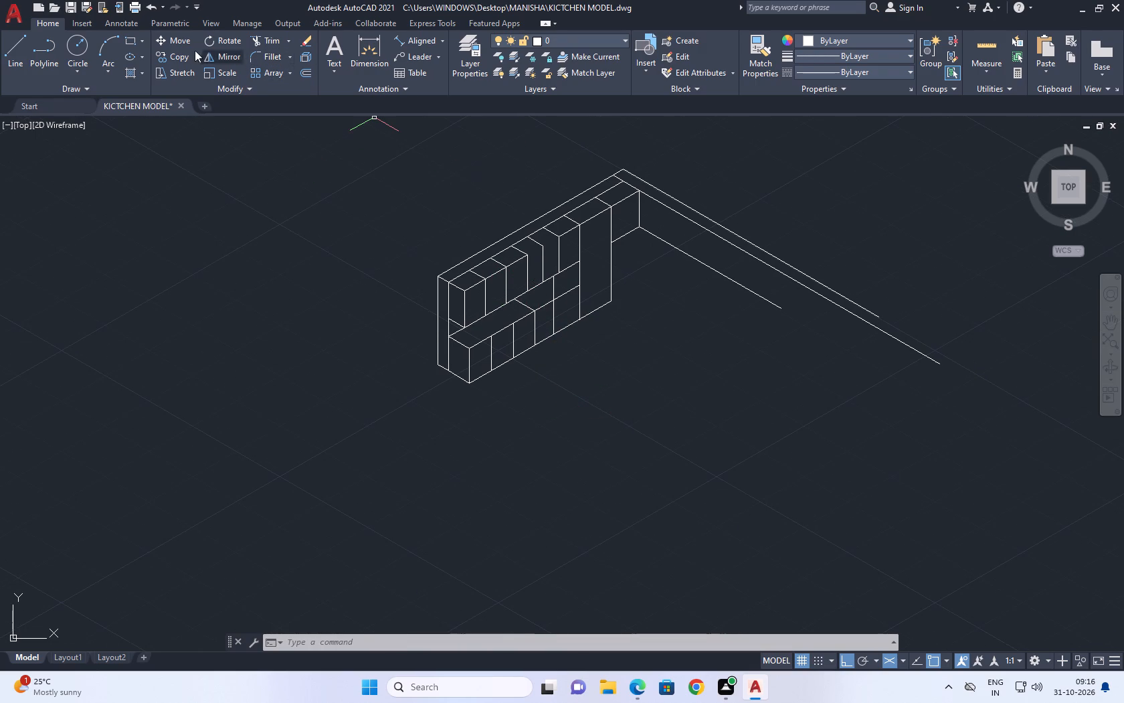
pyautogui.click(15, 54)
pyautogui.scroll(3, 559, 299)
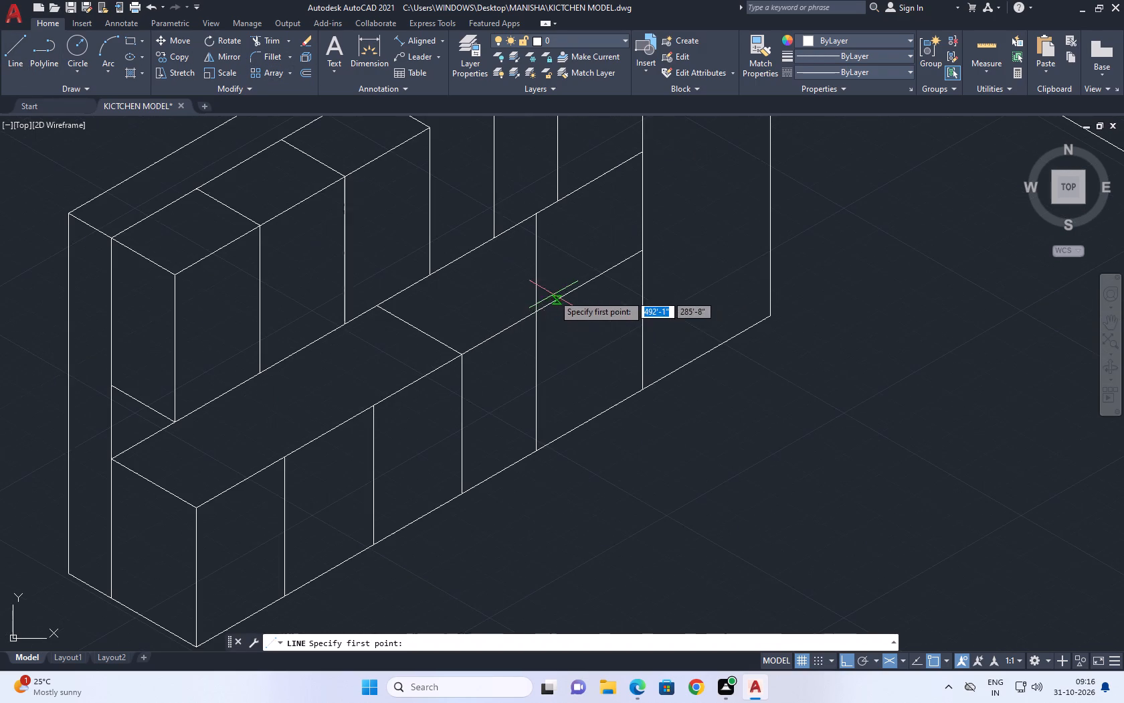
pyautogui.click(538, 315)
pyautogui.scroll(2, 453, 264)
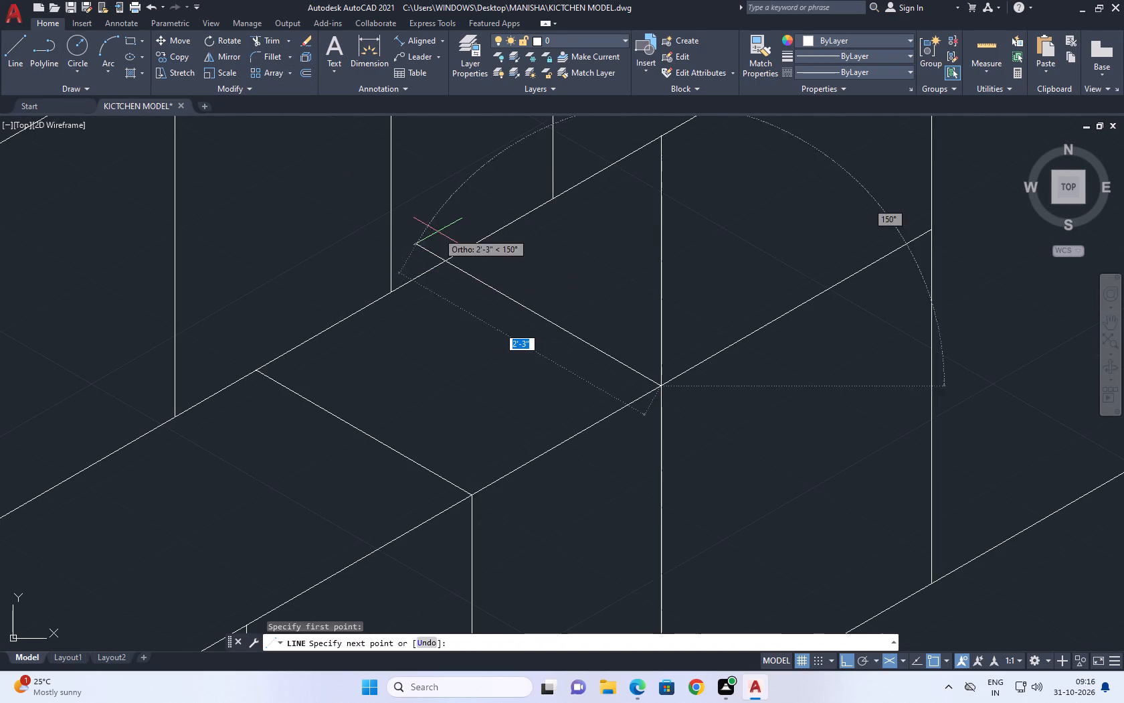
pyautogui.click(438, 226)
pyautogui.click(461, 237)
pyautogui.rightClick(461, 237)
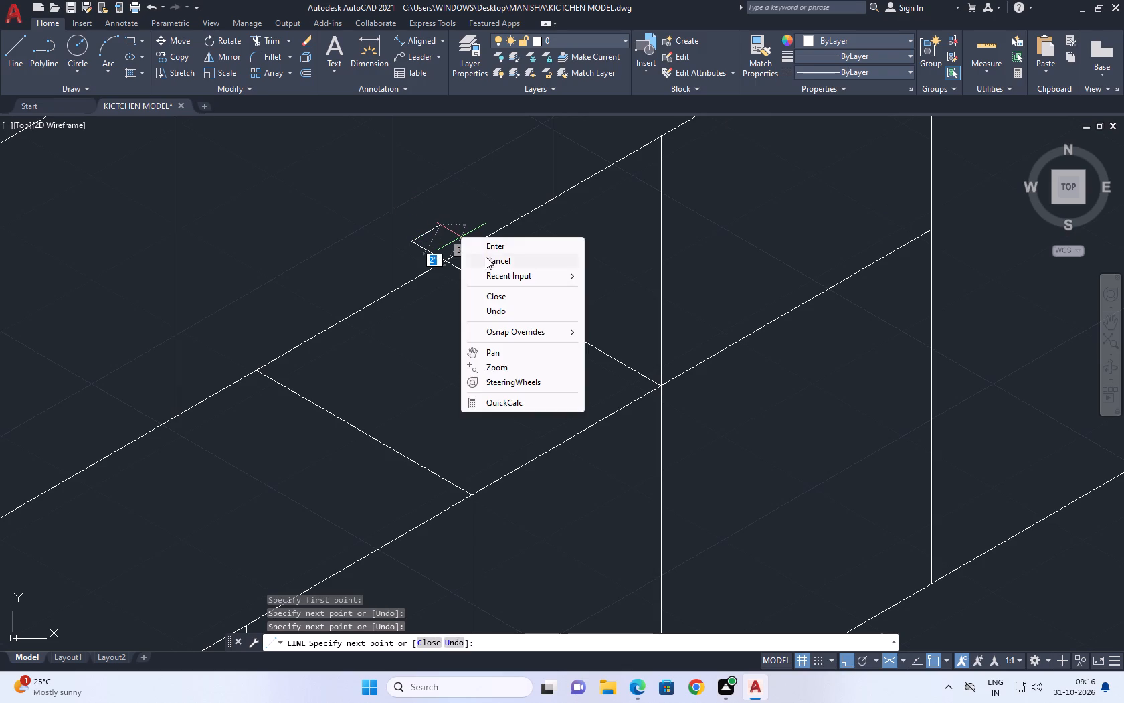
pyautogui.click(486, 258)
# Trim the new depth line's overshoot and its short stray segment beyond the lower section's wall-side edge.
pyautogui.click(275, 40)
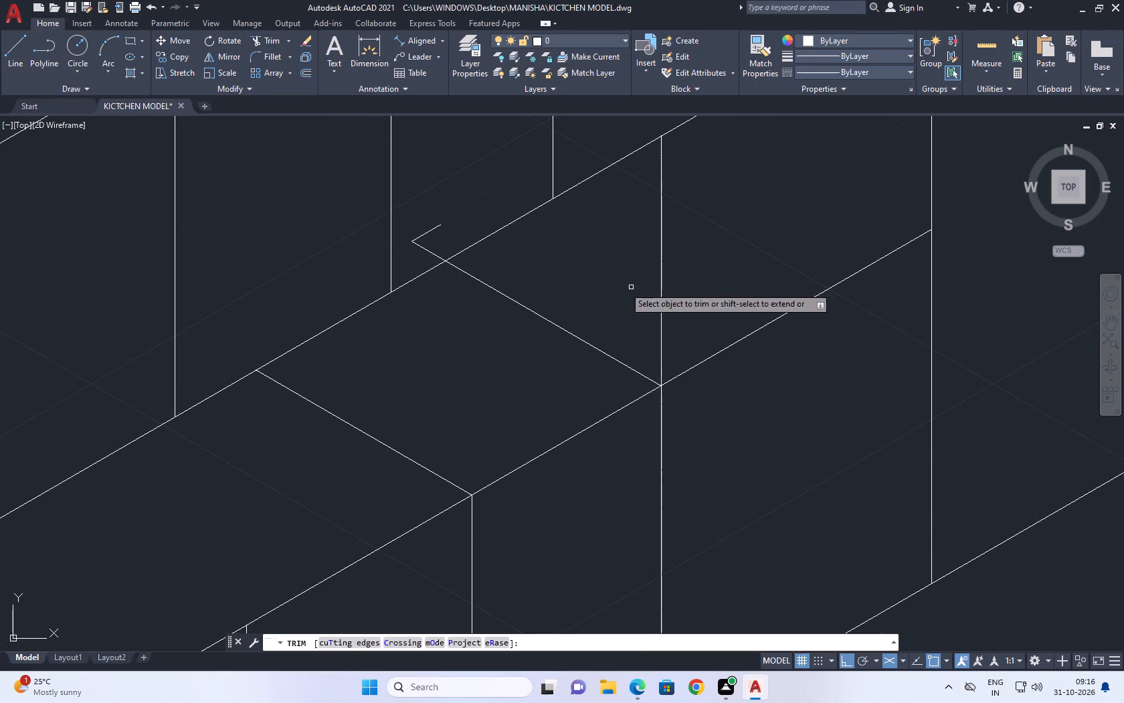
pyautogui.scroll(2, 441, 248)
pyautogui.click(389, 186)
pyautogui.click(395, 287)
pyautogui.moveTo(421, 230); pyautogui.dragTo(425, 236, button='right')
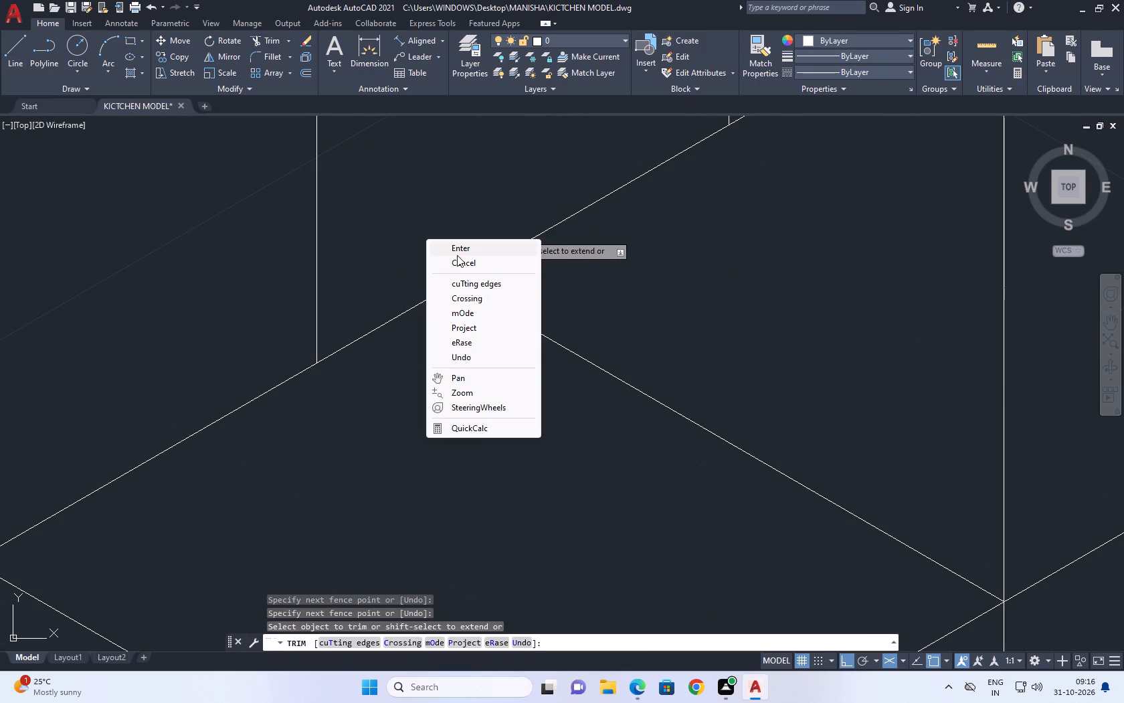
pyautogui.click(458, 257)
# Trim the copied vertical's upper part that crosses the countertop between the front edge and the wall-side edge.
pyautogui.scroll(-5, 525, 238)
pyautogui.moveTo(634, 209); pyautogui.dragTo(640, 301, button='middle')
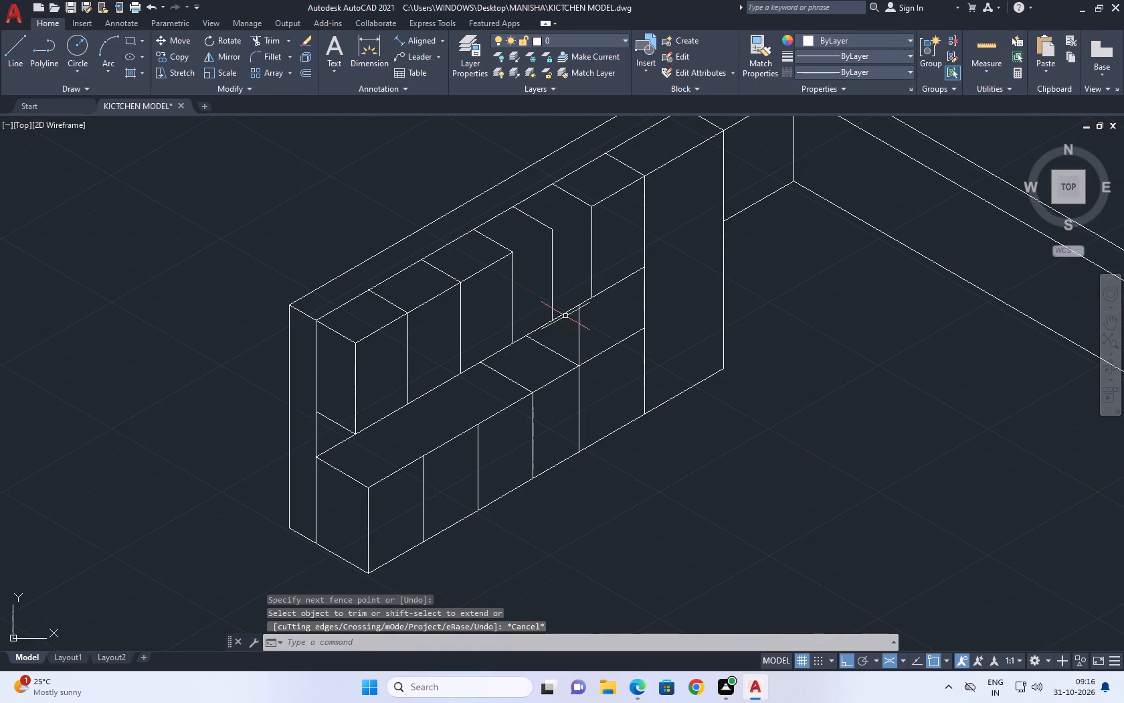
pyautogui.moveTo(592, 347); pyautogui.dragTo(599, 357, button='middle')
pyautogui.scroll(1, 581, 338)
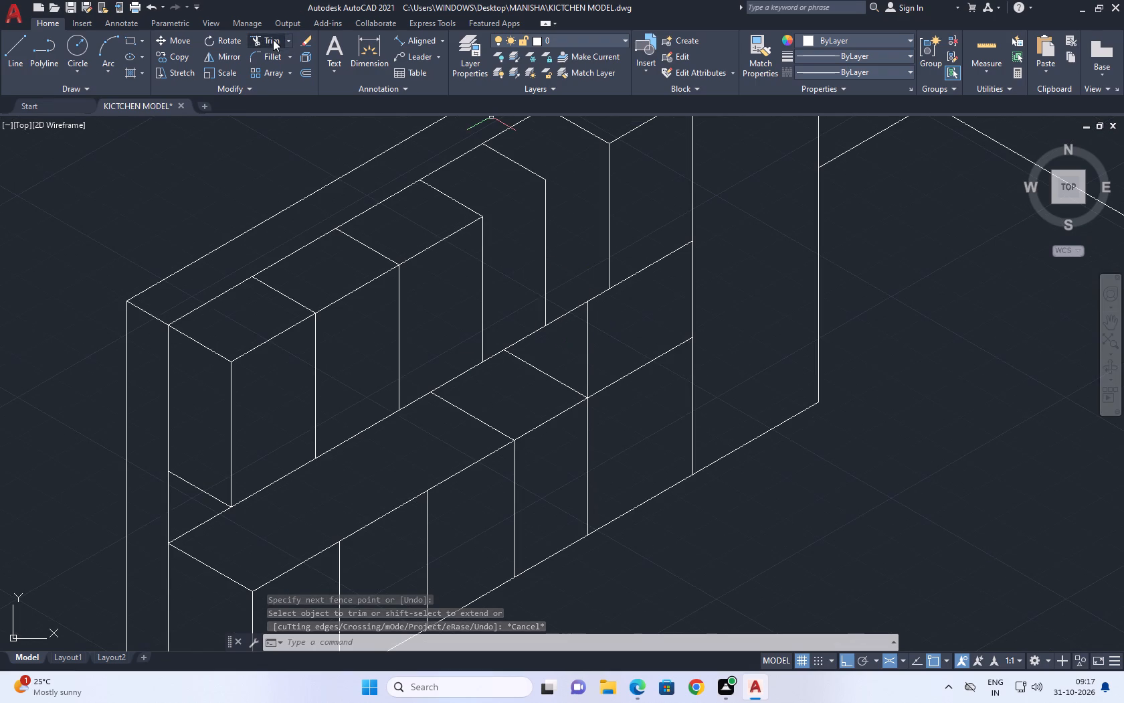
pyautogui.click(272, 39)
pyautogui.click(589, 345)
pyautogui.rightClick(589, 337)
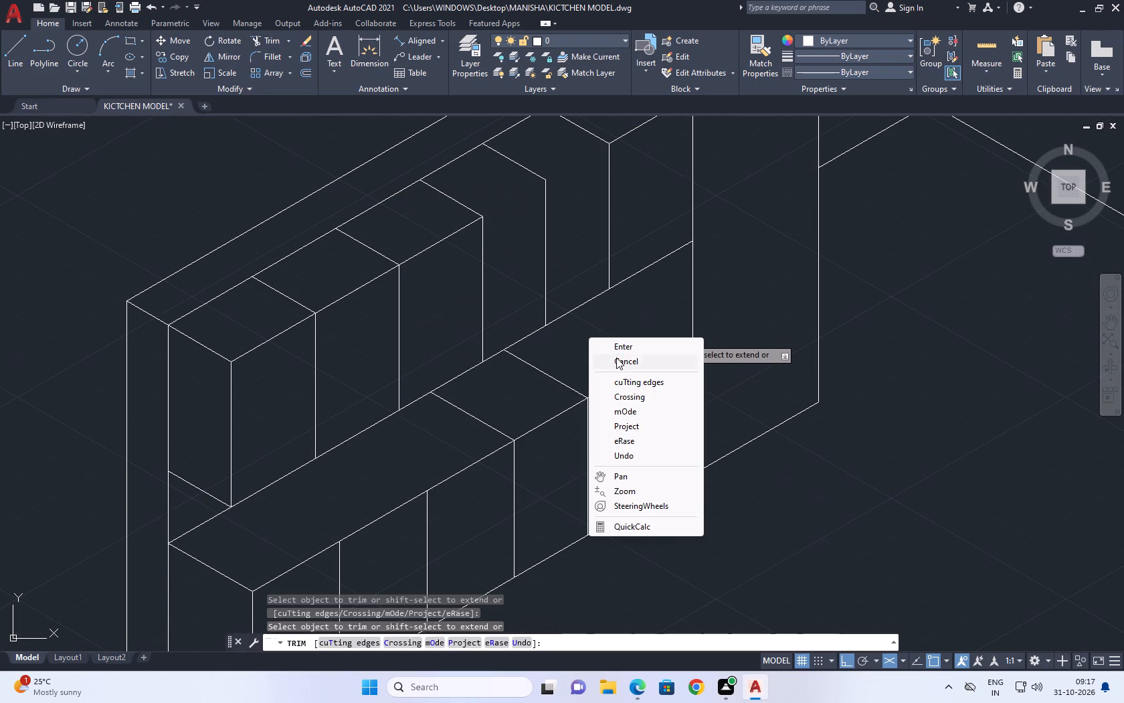
pyautogui.click(619, 364)
# Measure the first lower unit's width along the bottom line with a temporary aligned dimension.
pyautogui.moveTo(618, 296); pyautogui.dragTo(614, 331, button='middle')
pyautogui.scroll(-1, 734, 393)
pyautogui.moveTo(669, 306); pyautogui.dragTo(673, 323, button='middle')
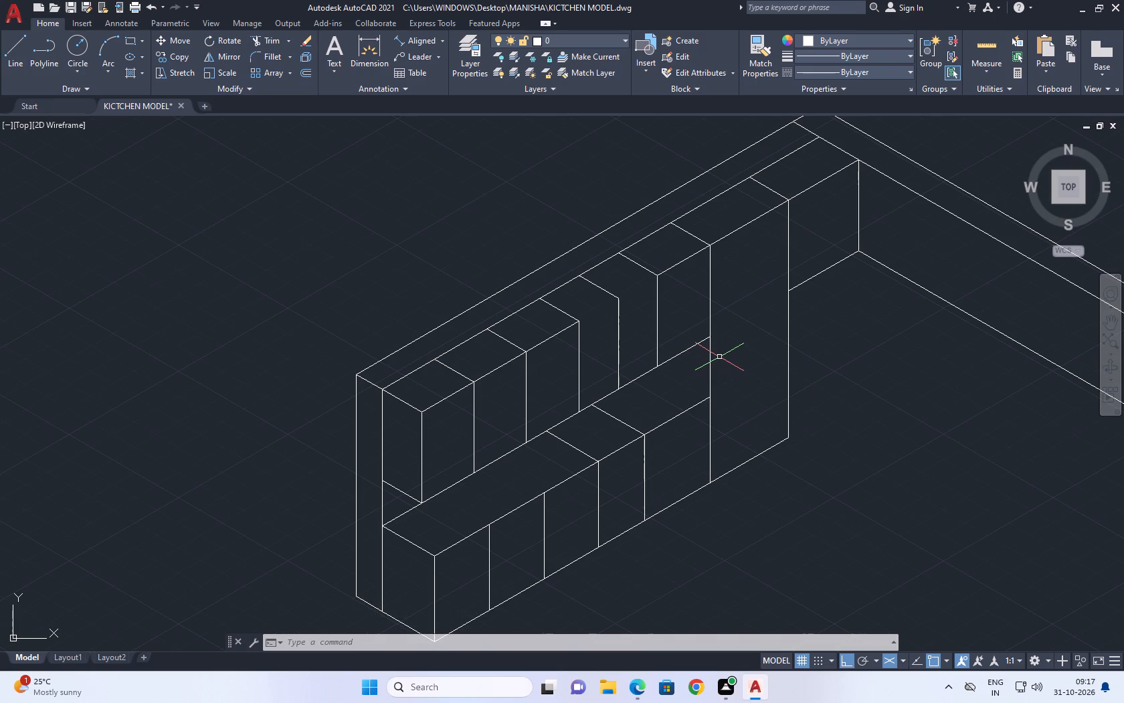
pyautogui.moveTo(561, 439); pyautogui.dragTo(555, 180, button='middle')
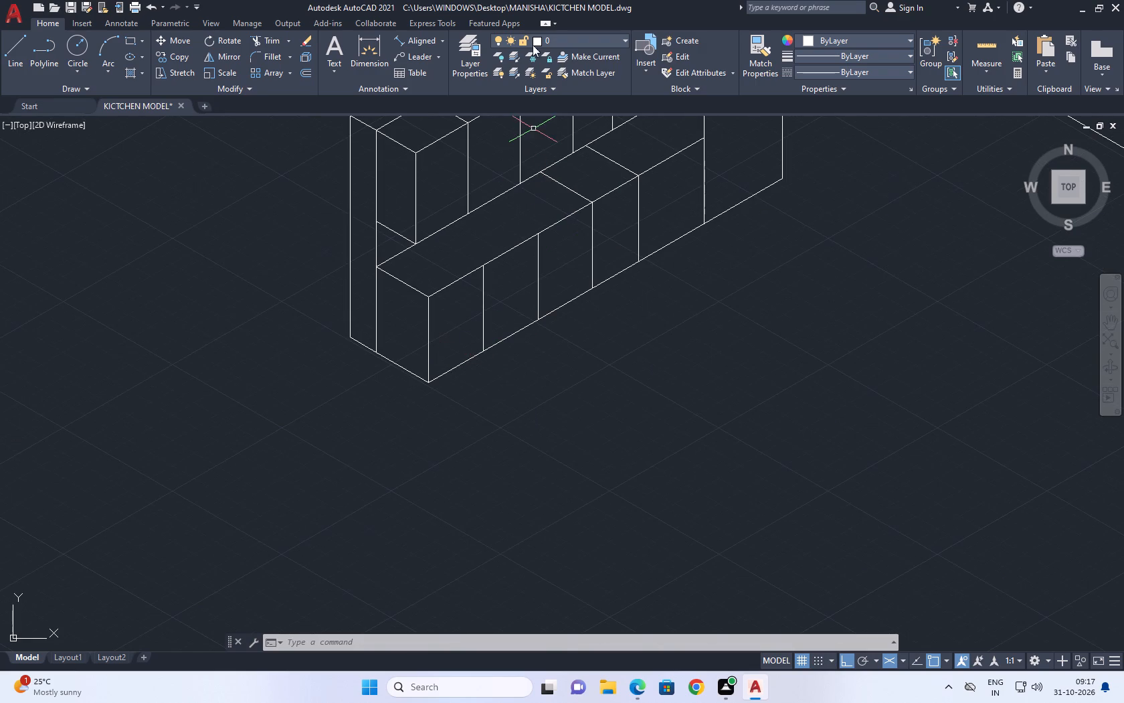
pyautogui.click(403, 38)
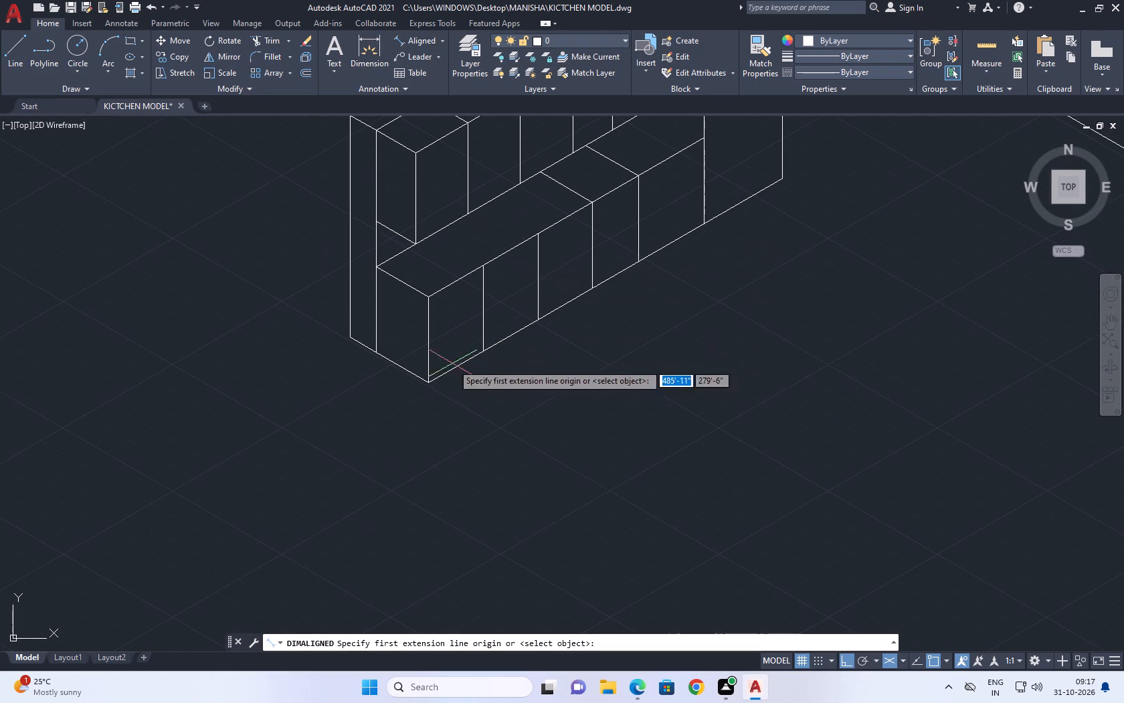
pyautogui.scroll(3, 432, 392)
pyautogui.click(428, 370)
pyautogui.click(644, 239)
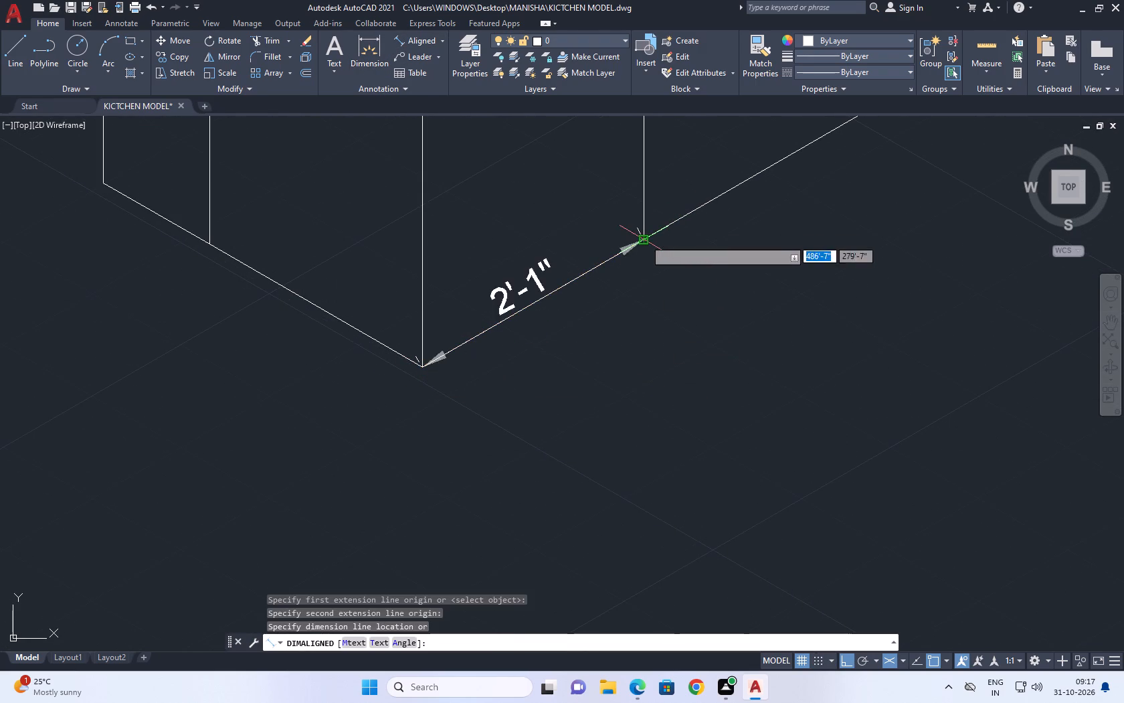
pyautogui.rightClick(651, 259)
pyautogui.moveTo(729, 214); pyautogui.dragTo(436, 329, button='middle')
pyautogui.click(688, 283)
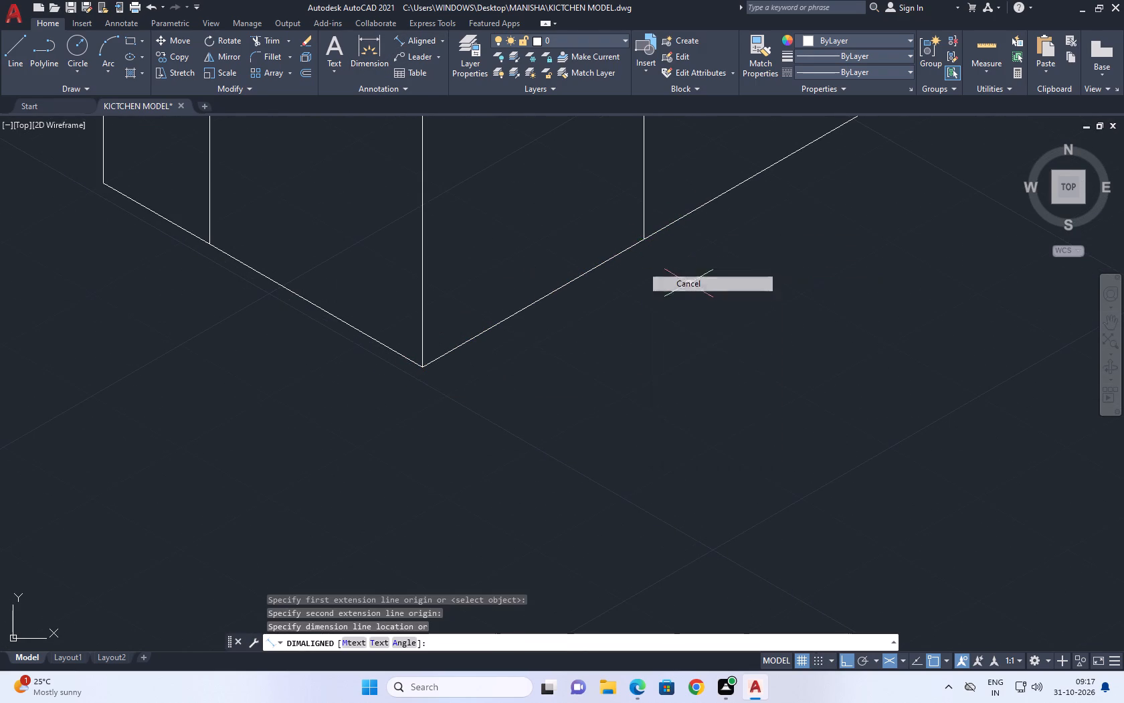
# Add aligned dimensions along the bottom line for the widths of the first two lower units from the outer corner.
pyautogui.moveTo(727, 212); pyautogui.dragTo(558, 325, button='middle')
pyautogui.click(405, 42)
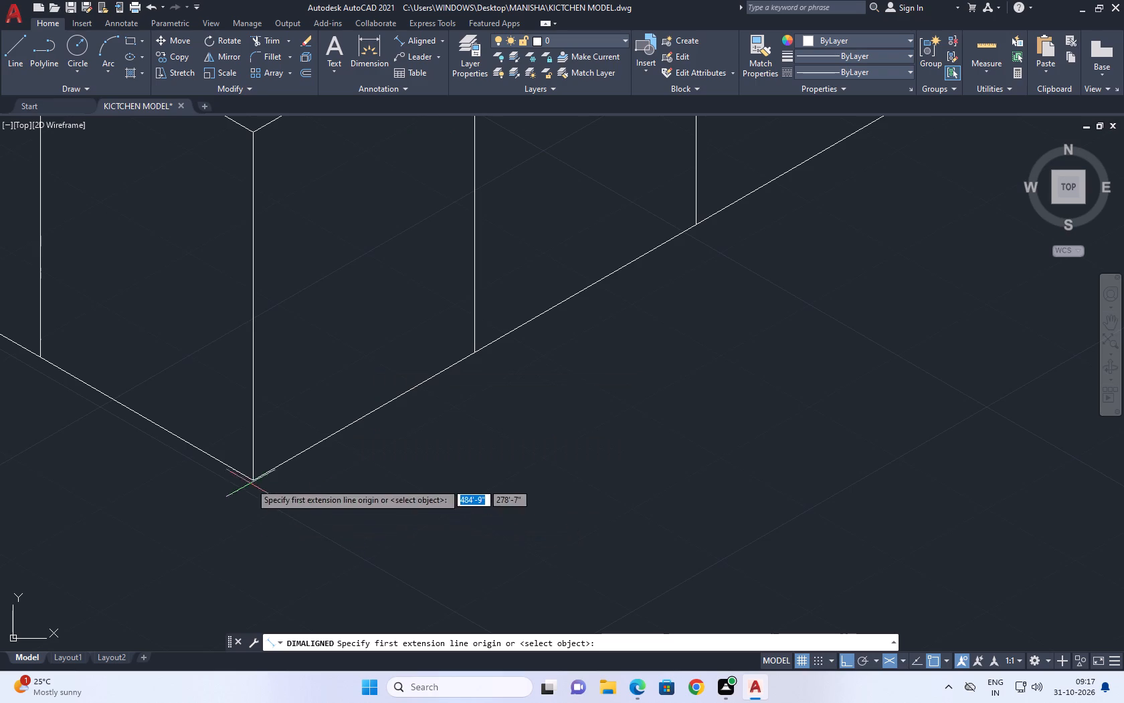
pyautogui.click(250, 477)
pyautogui.click(474, 355)
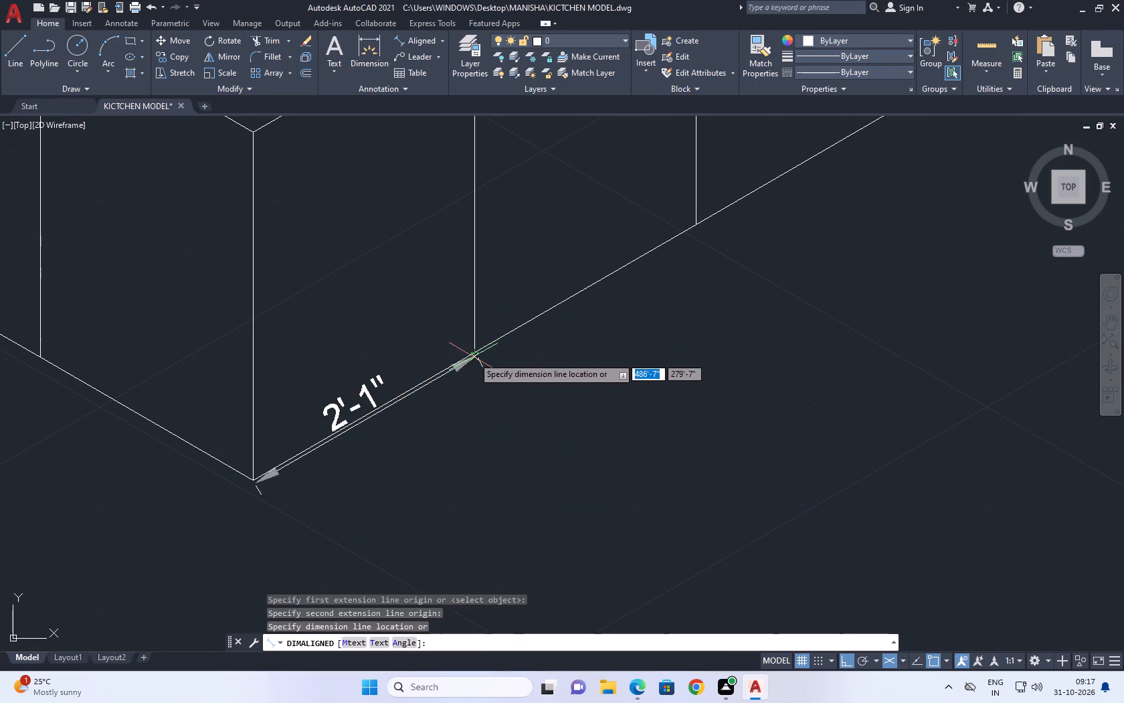
pyautogui.click(494, 440)
pyautogui.rightClick(546, 295)
pyautogui.click(607, 299)
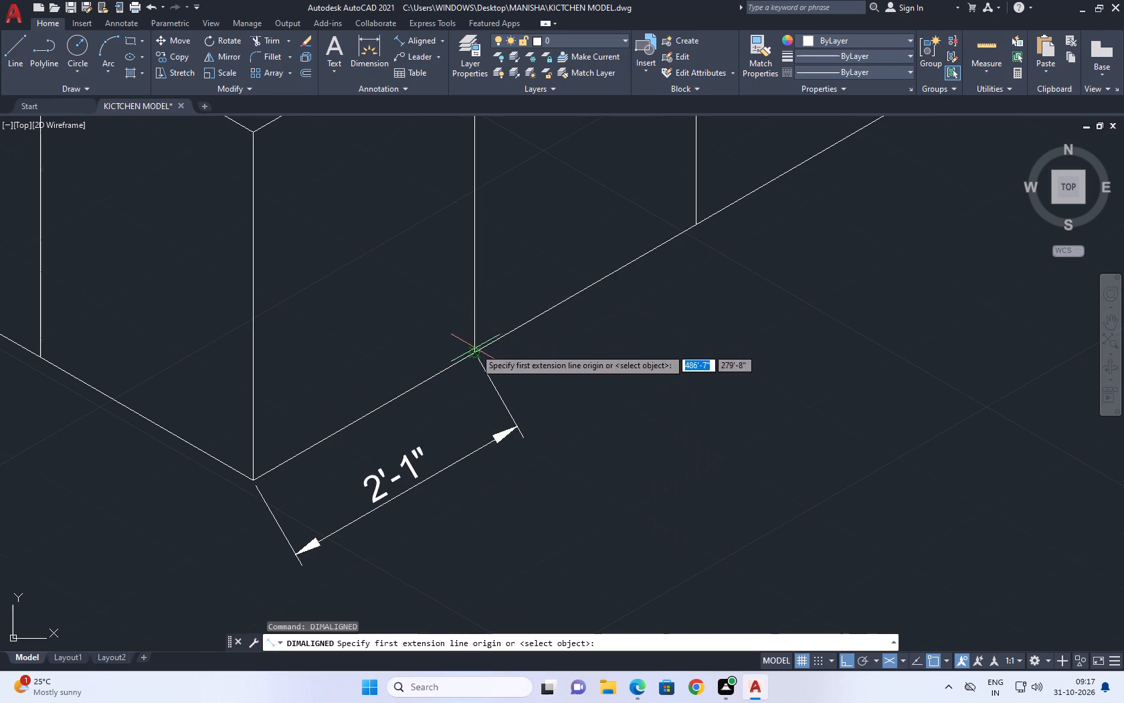
pyautogui.click(472, 350)
pyautogui.click(698, 221)
pyautogui.click(705, 286)
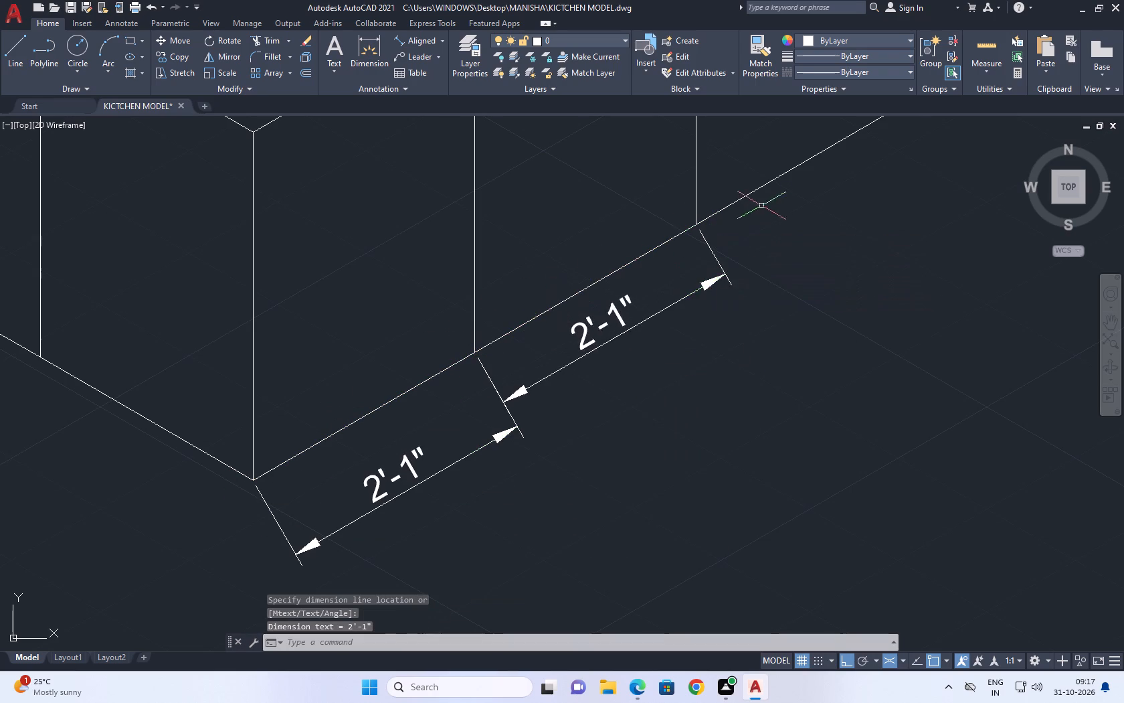
# Add aligned dimensions along the bottom line for the widths of the third and fourth lower units.
pyautogui.moveTo(735, 230); pyautogui.dragTo(506, 387, button='middle')
pyautogui.moveTo(634, 320); pyautogui.dragTo(637, 338, button='right')
pyautogui.click(716, 345)
pyautogui.moveTo(706, 343); pyautogui.dragTo(634, 360, button='middle')
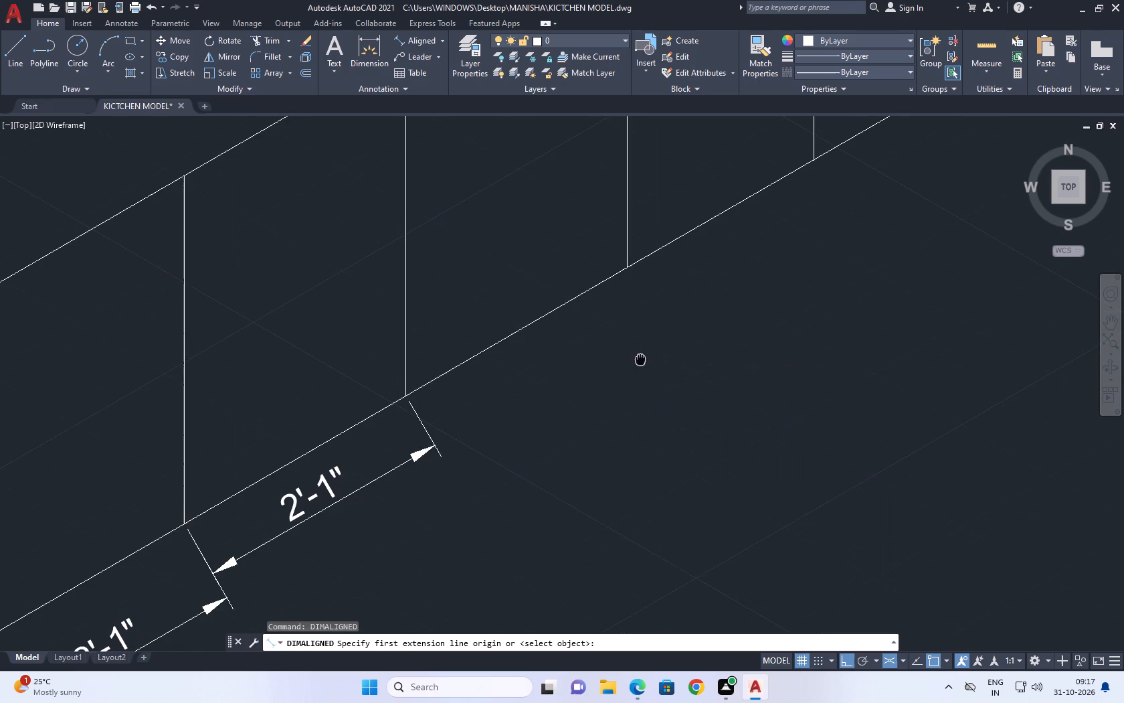
pyautogui.moveTo(634, 360); pyautogui.dragTo(632, 360, button='middle')
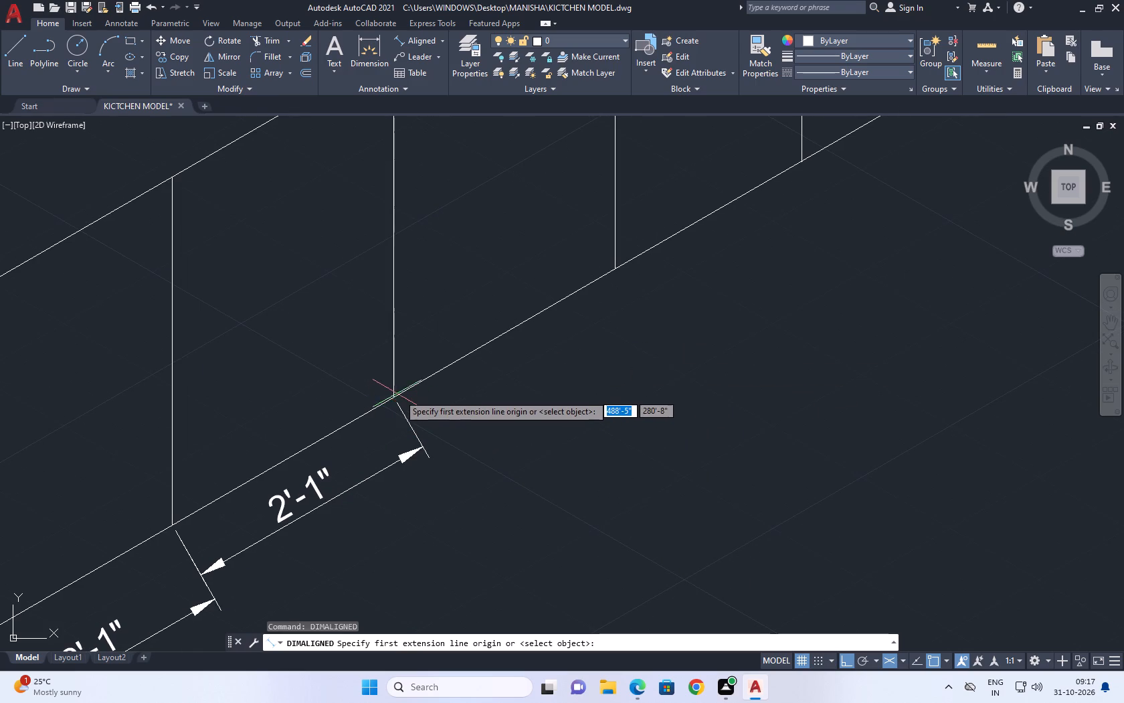
pyautogui.click(393, 398)
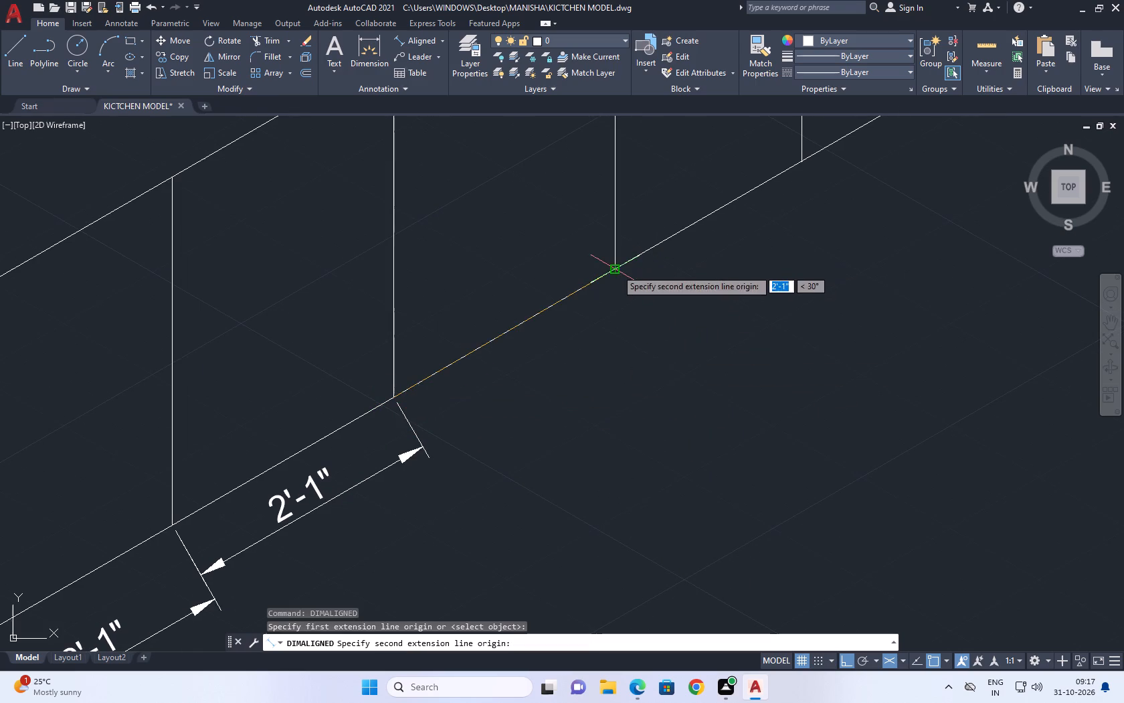
pyautogui.click(616, 269)
pyautogui.click(419, 452)
pyautogui.scroll(-3, 521, 399)
pyautogui.moveTo(720, 342); pyautogui.dragTo(700, 349, button='middle')
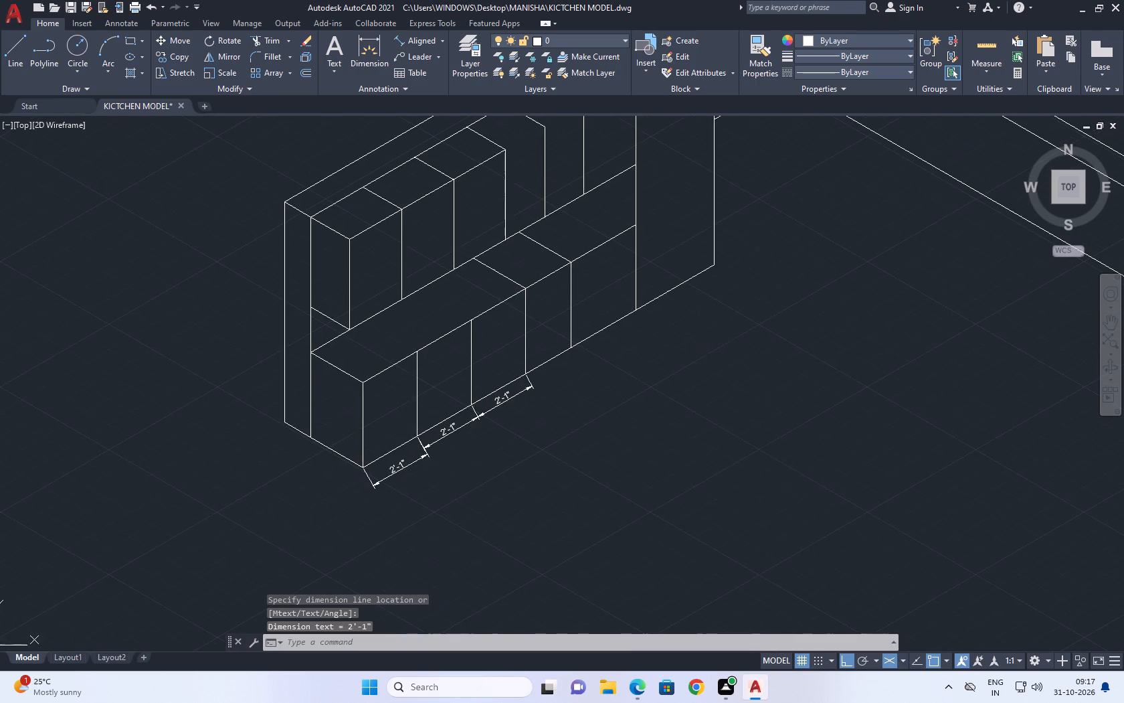
pyautogui.rightClick(727, 328)
pyautogui.click(798, 335)
pyautogui.scroll(2, 529, 371)
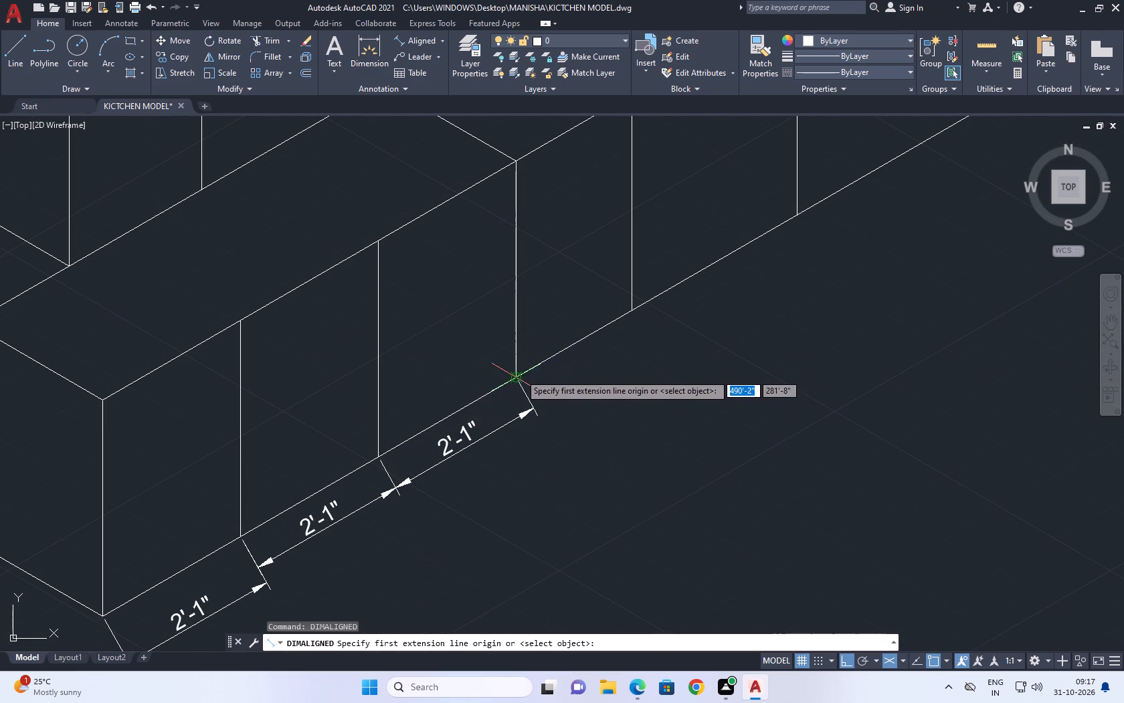
pyautogui.click(517, 377)
pyautogui.click(636, 310)
pyautogui.click(632, 349)
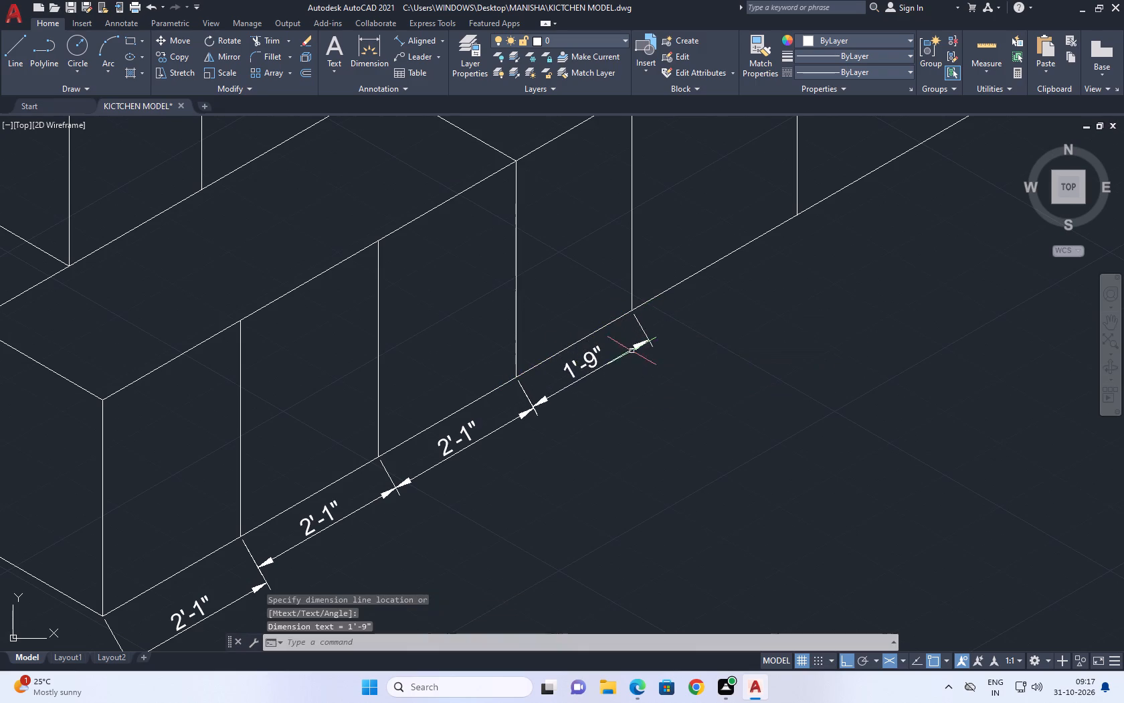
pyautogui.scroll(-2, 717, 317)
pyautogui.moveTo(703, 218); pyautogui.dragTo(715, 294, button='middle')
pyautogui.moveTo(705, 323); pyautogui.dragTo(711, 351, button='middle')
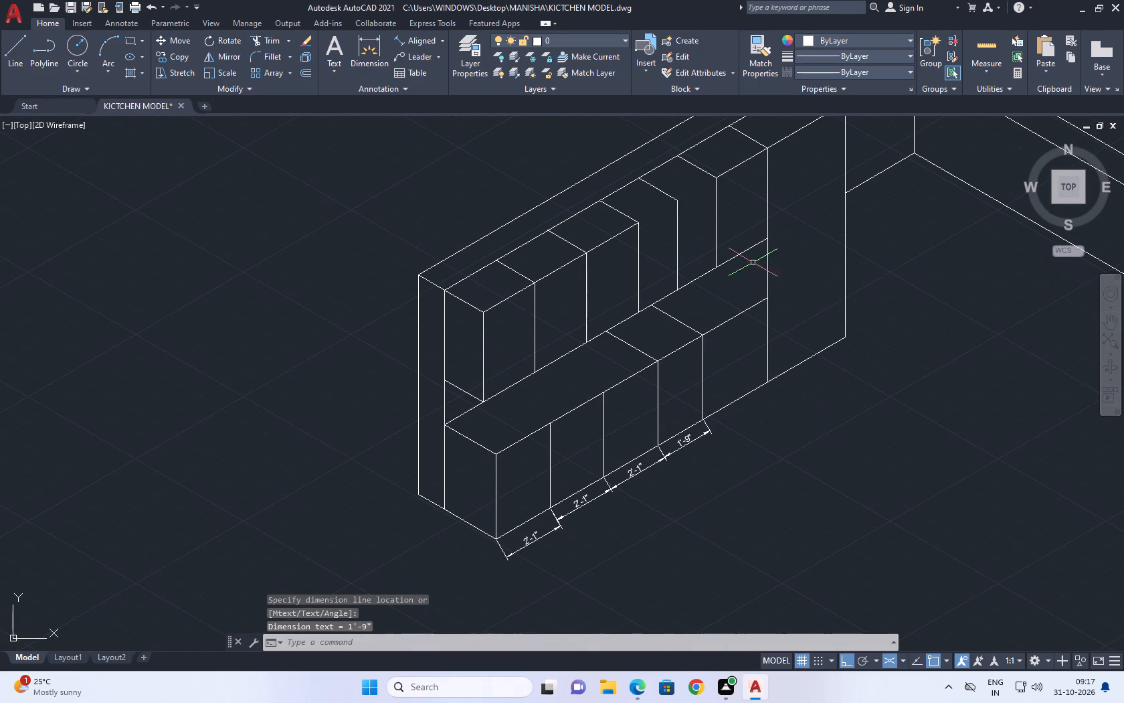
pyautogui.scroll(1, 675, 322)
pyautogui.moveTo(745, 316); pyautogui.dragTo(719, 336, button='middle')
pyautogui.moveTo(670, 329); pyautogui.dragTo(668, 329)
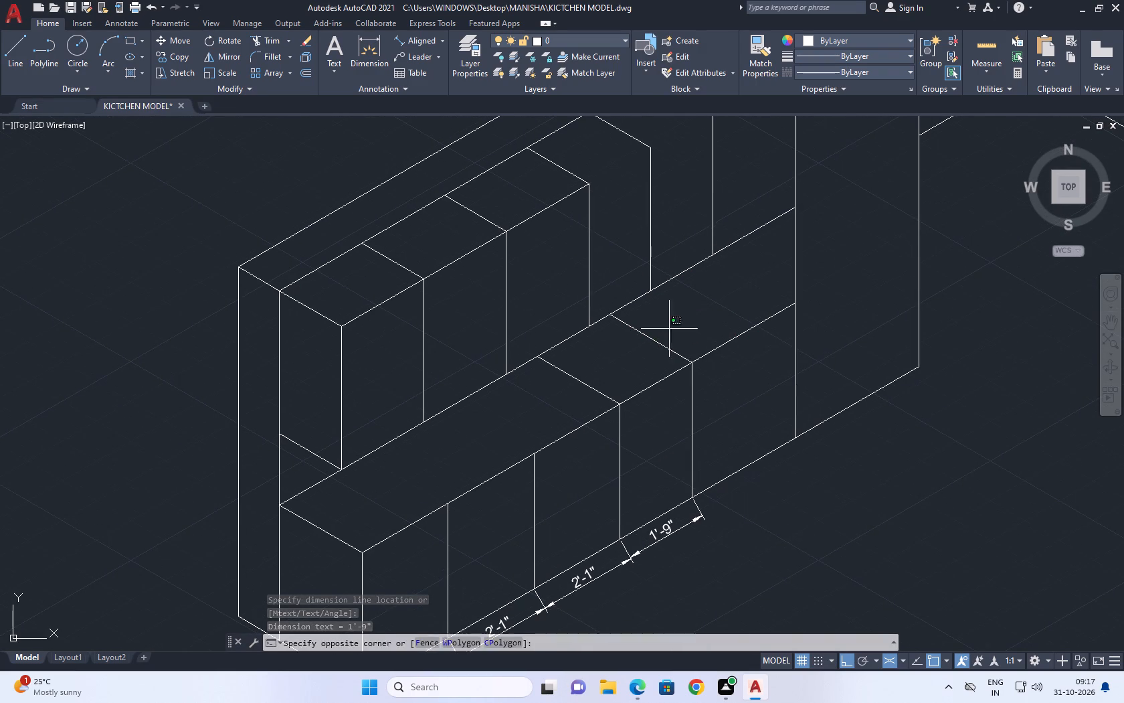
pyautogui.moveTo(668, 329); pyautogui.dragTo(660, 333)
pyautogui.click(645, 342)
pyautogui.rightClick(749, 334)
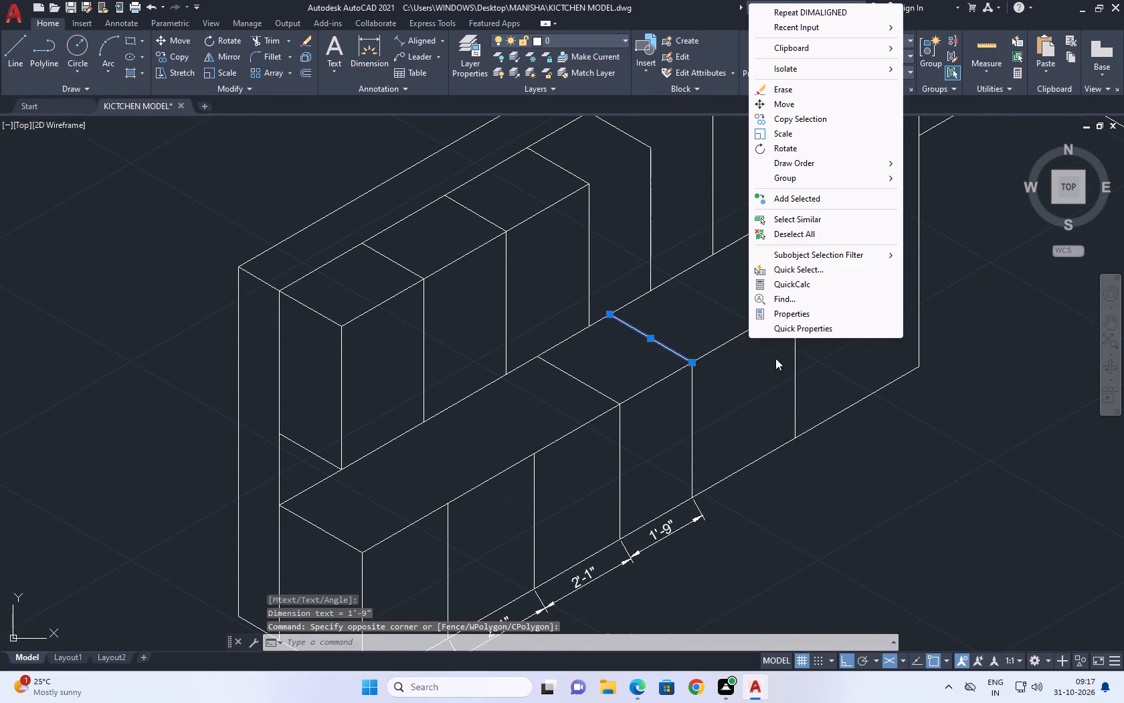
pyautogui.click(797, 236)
# Stretch the fourth lower unit's dimension along the bottom line until it spans 2'-6".
pyautogui.moveTo(657, 277); pyautogui.dragTo(474, 260, button='middle')
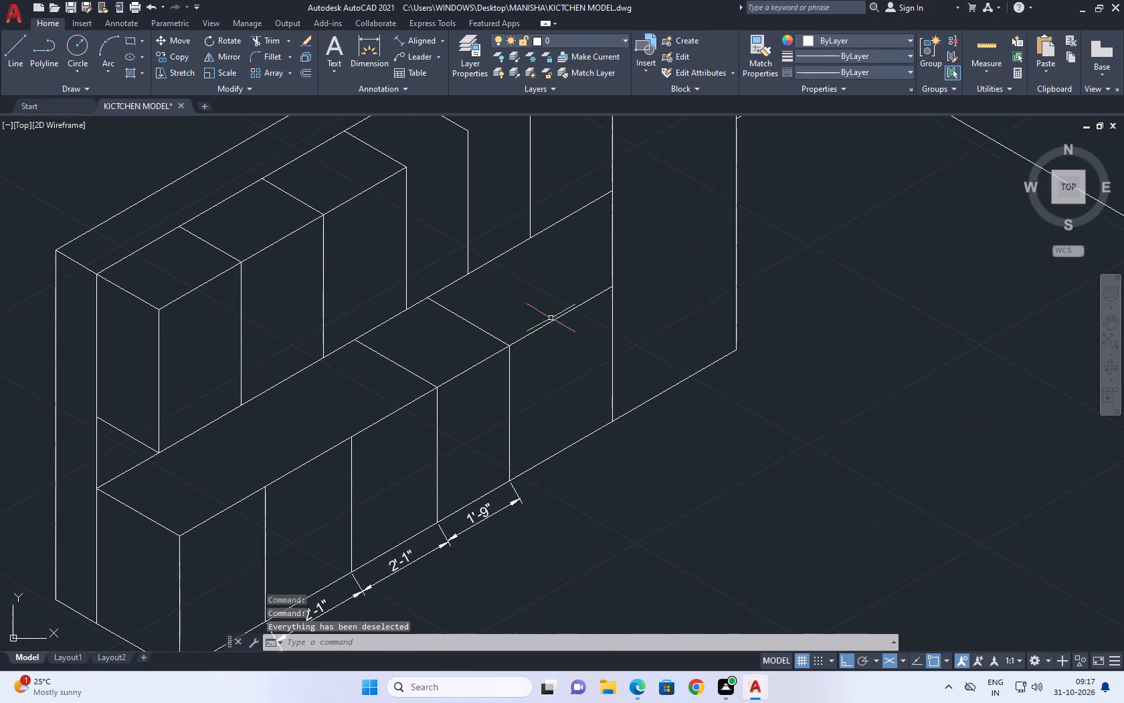
pyautogui.moveTo(565, 354); pyautogui.dragTo(596, 210, button='middle')
pyautogui.scroll(3, 545, 351)
pyautogui.click(545, 326)
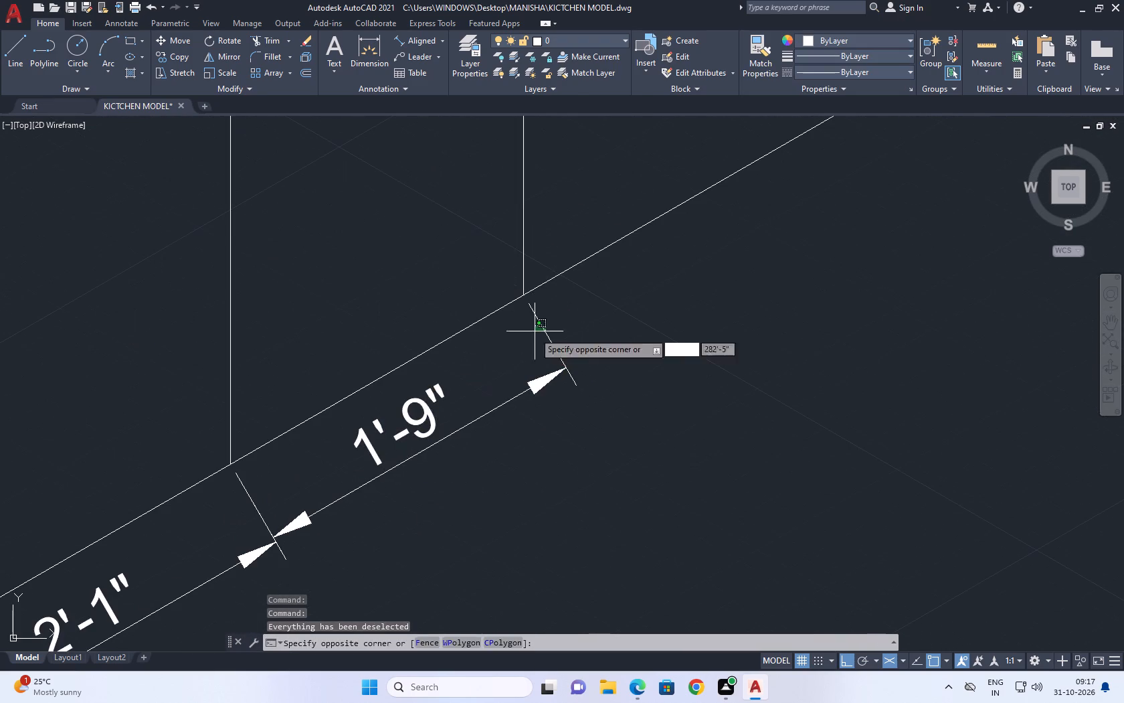
pyautogui.click(524, 338)
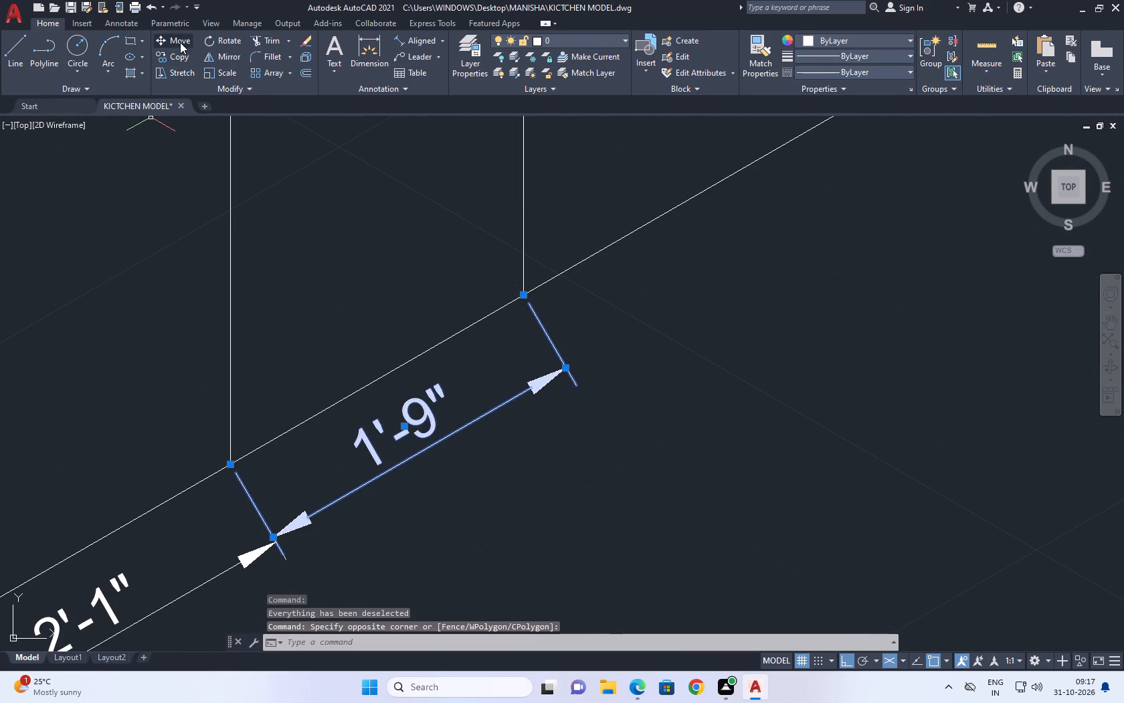
pyautogui.click(525, 295)
pyautogui.moveTo(644, 218); pyautogui.dragTo(559, 279, button='middle')
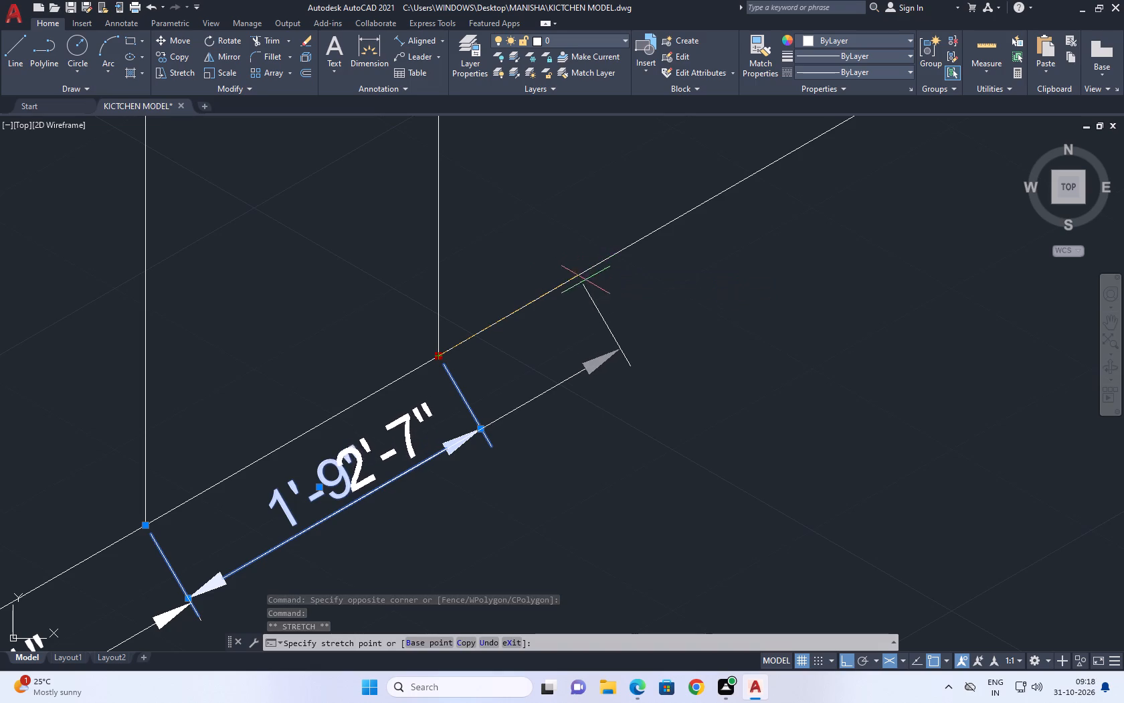
pyautogui.click(577, 287)
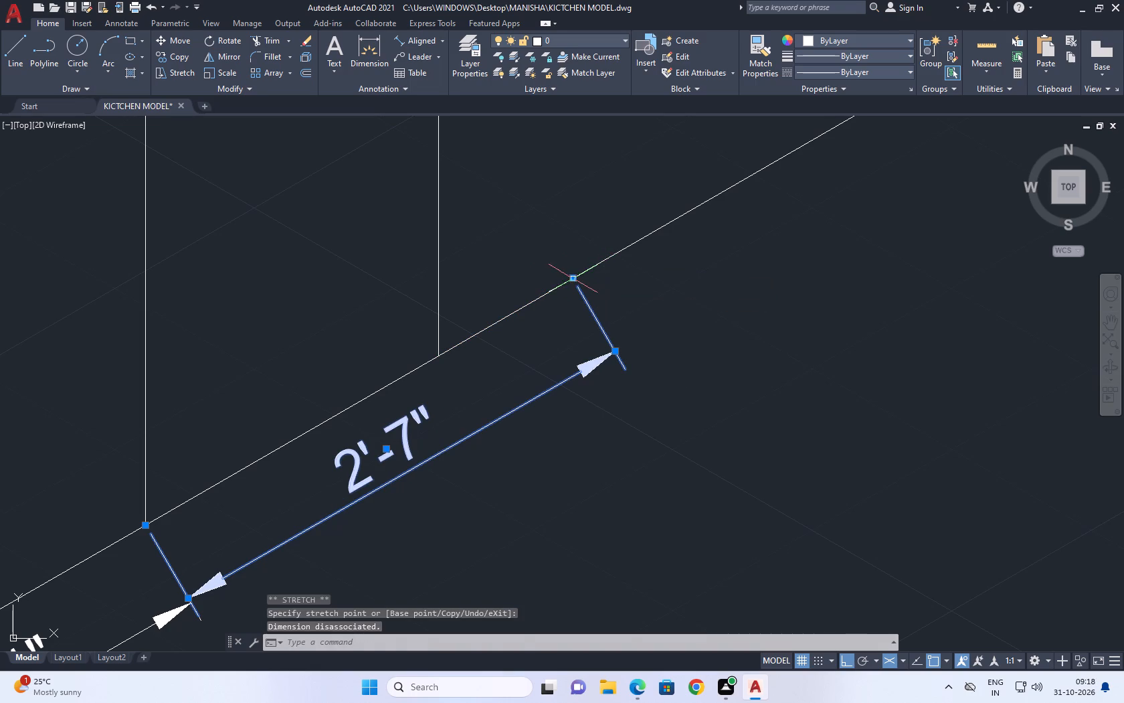
pyautogui.click(571, 277)
pyautogui.click(565, 283)
pyautogui.scroll(-2, 572, 277)
pyautogui.moveTo(605, 252); pyautogui.dragTo(601, 293, button='middle')
pyautogui.rightClick(707, 296)
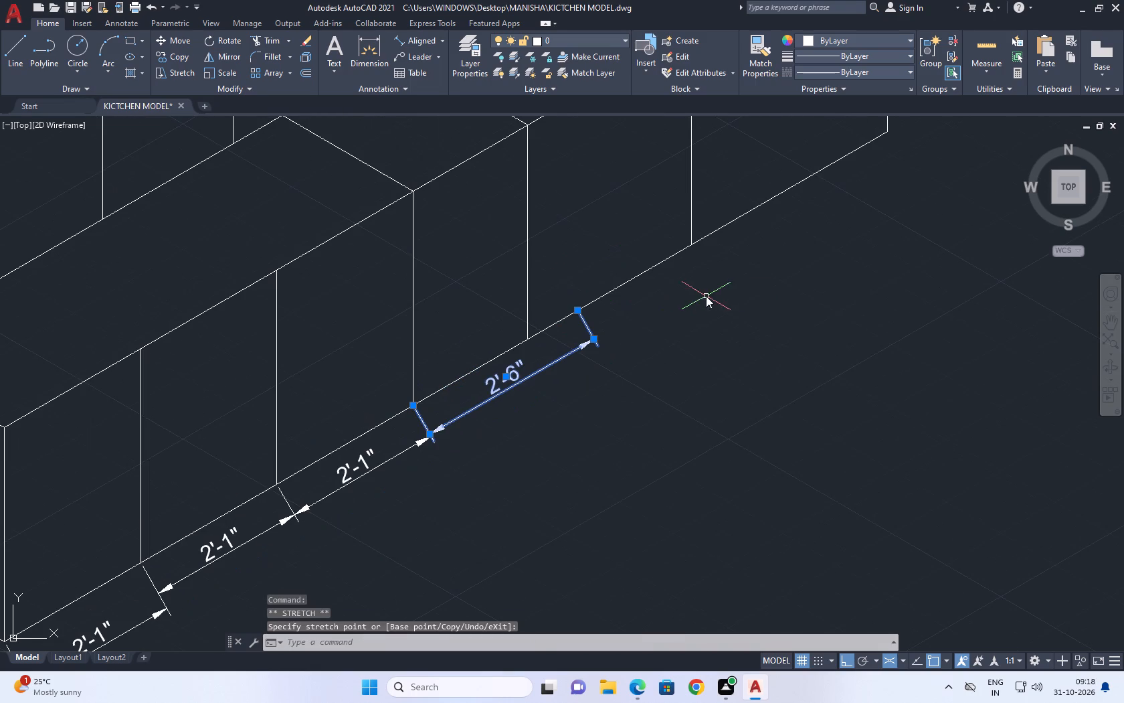
pyautogui.click(757, 570)
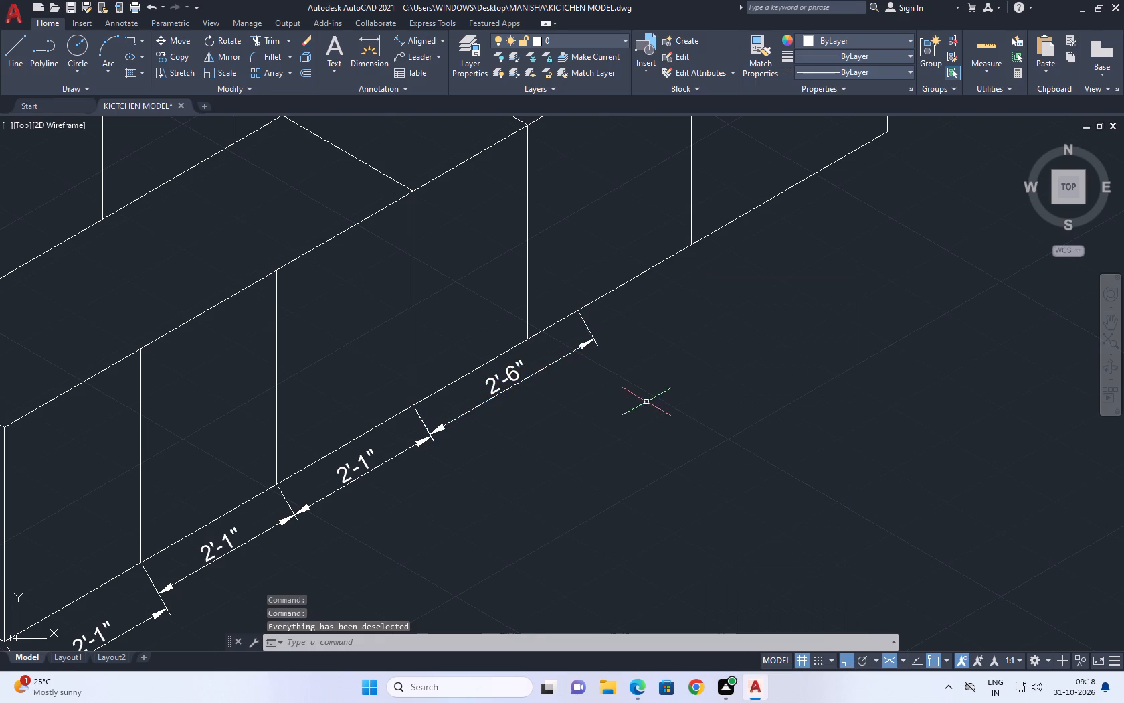
# Copy the 2'-6" dimension from its starting corner to its far end, placing a second one end to end along the bottom line.
pyautogui.moveTo(629, 383); pyautogui.dragTo(618, 367)
pyautogui.moveTo(603, 349); pyautogui.dragTo(597, 346)
pyautogui.click(593, 343)
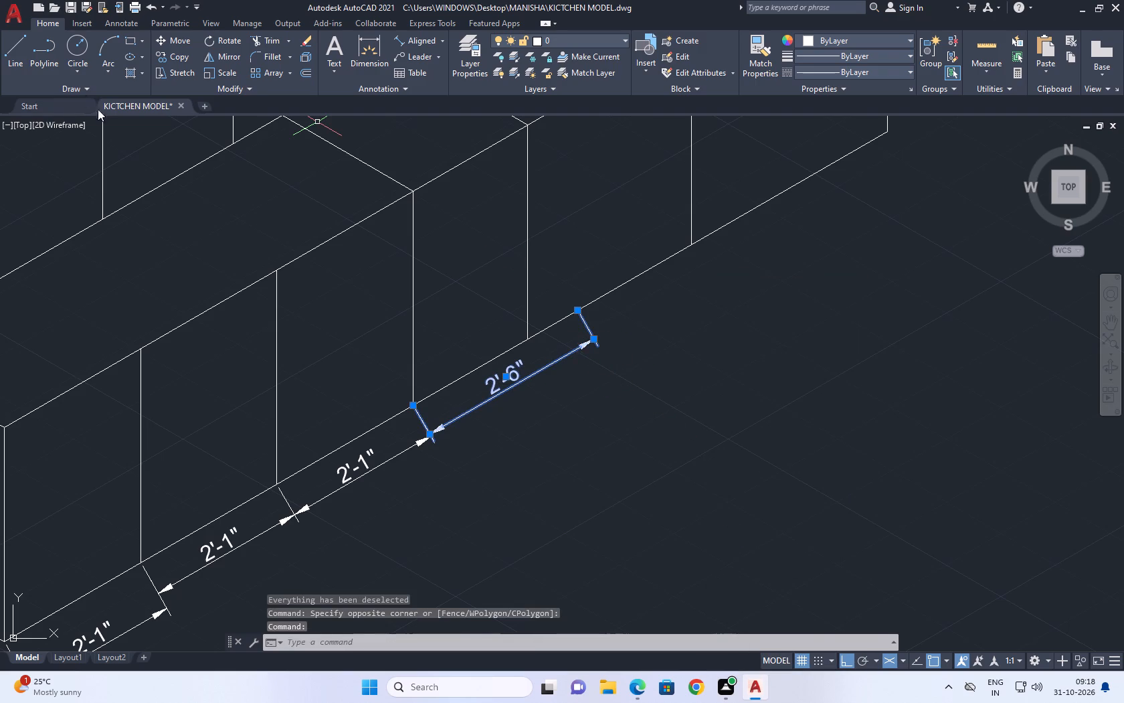
pyautogui.click(179, 43)
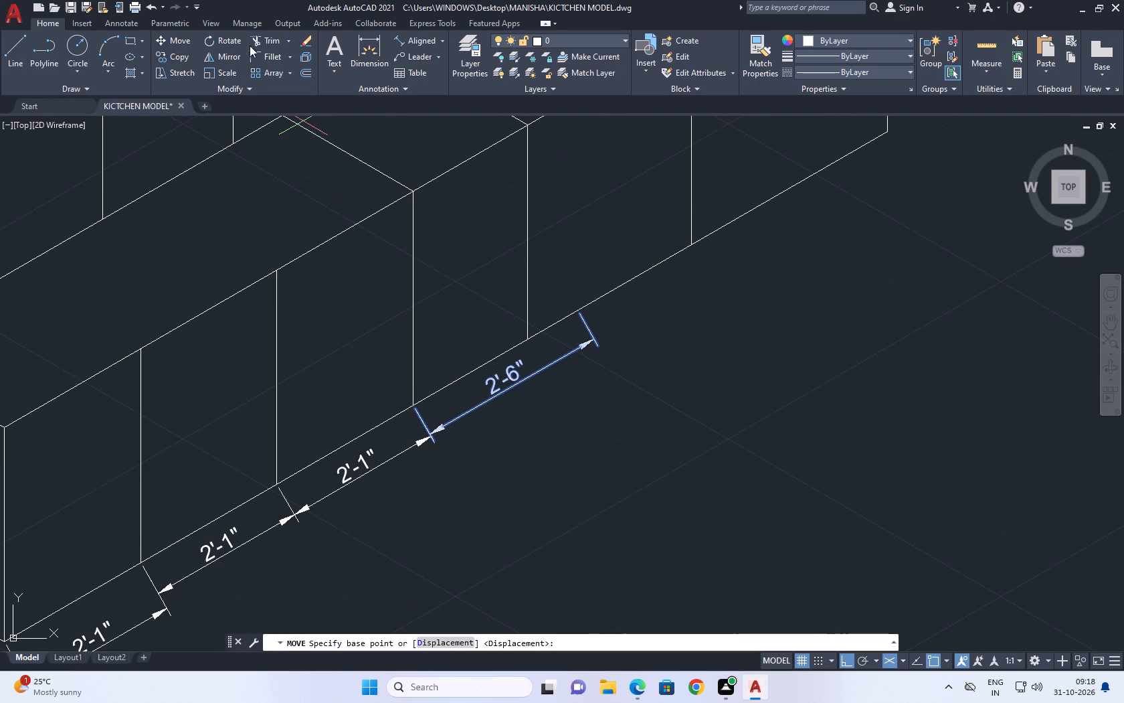
pyautogui.click(167, 54)
pyautogui.scroll(2, 512, 336)
pyautogui.moveTo(635, 392); pyautogui.dragTo(634, 384)
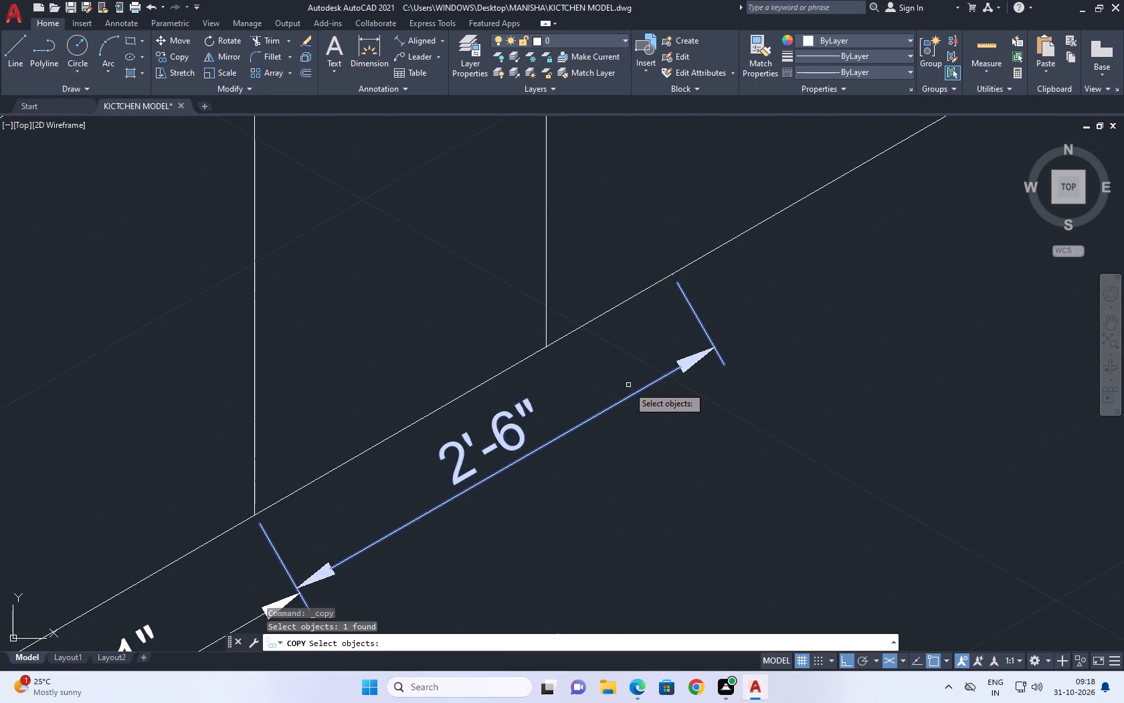
pyautogui.moveTo(620, 380); pyautogui.dragTo(602, 356, button='right')
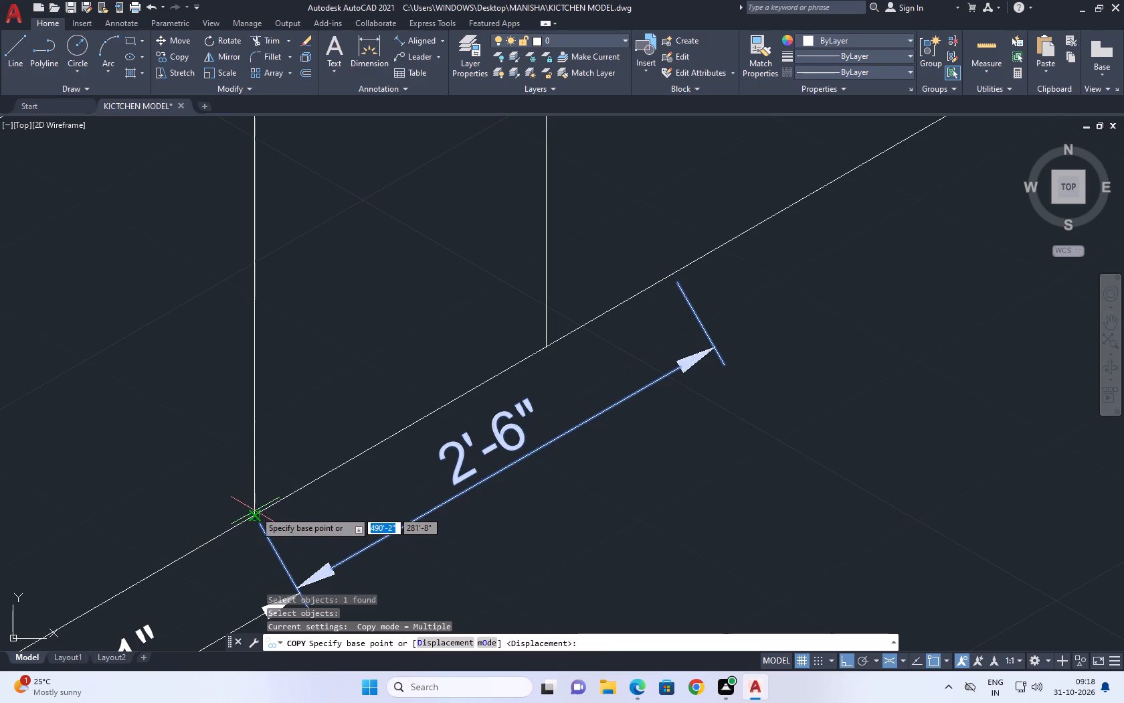
pyautogui.click(255, 511)
pyautogui.click(674, 270)
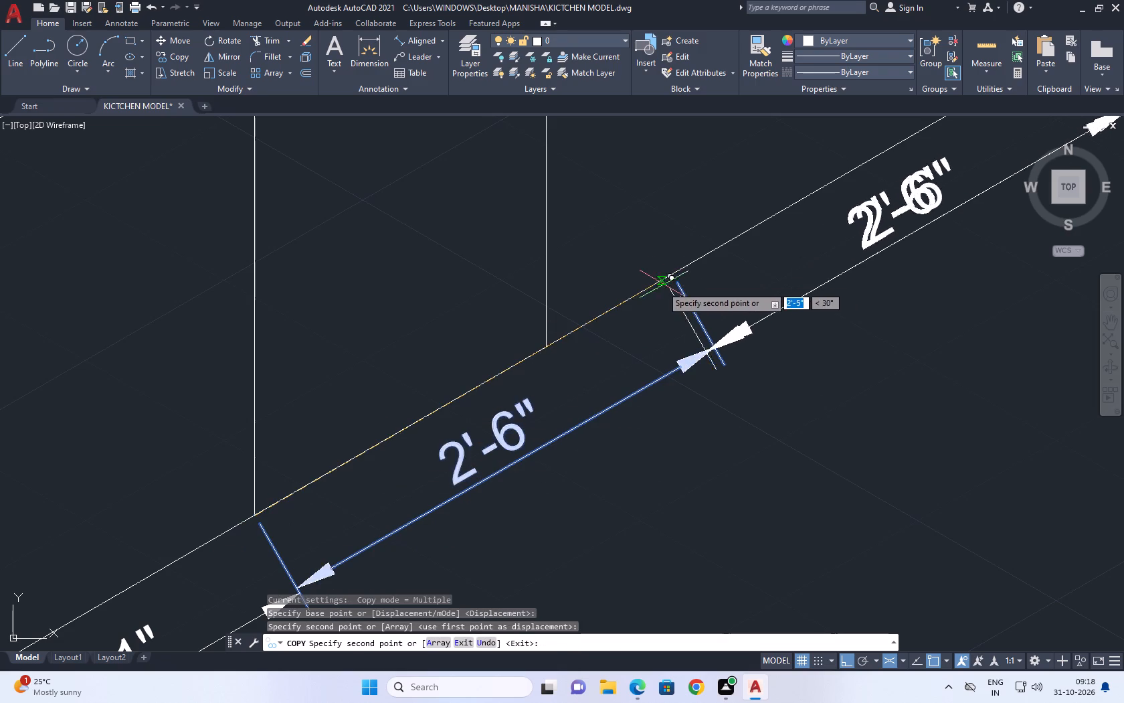
pyautogui.moveTo(655, 309); pyautogui.dragTo(472, 453, button='middle')
pyautogui.rightClick(657, 416)
pyautogui.click(695, 436)
pyautogui.scroll(-3, 610, 422)
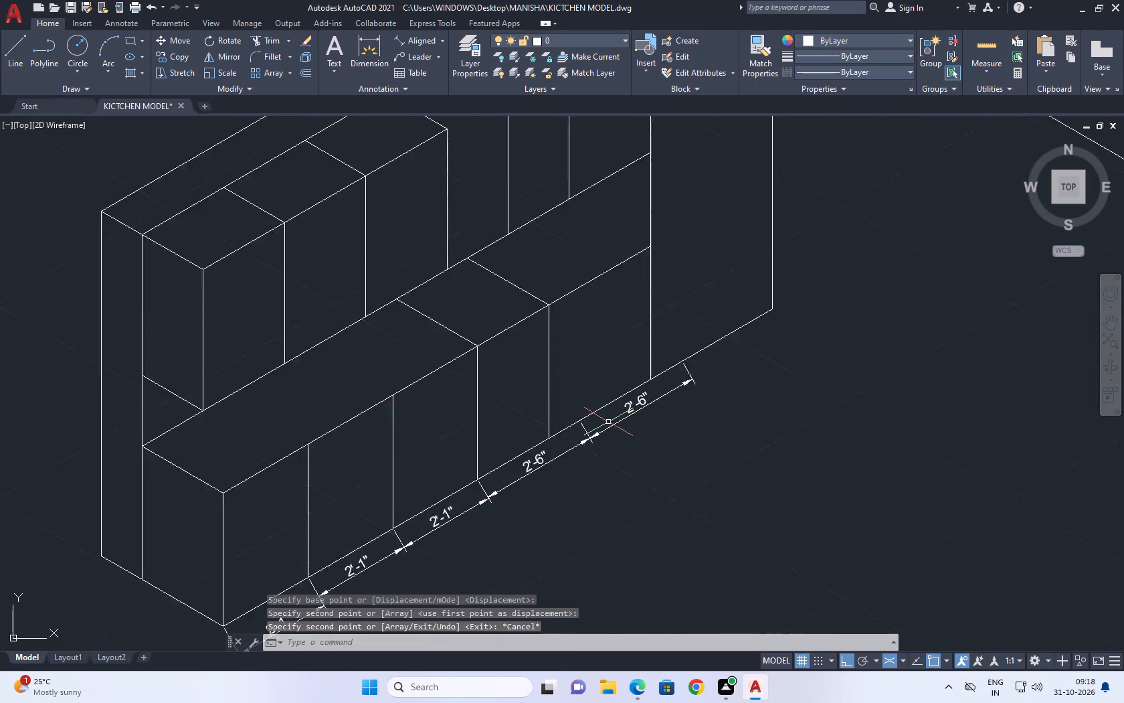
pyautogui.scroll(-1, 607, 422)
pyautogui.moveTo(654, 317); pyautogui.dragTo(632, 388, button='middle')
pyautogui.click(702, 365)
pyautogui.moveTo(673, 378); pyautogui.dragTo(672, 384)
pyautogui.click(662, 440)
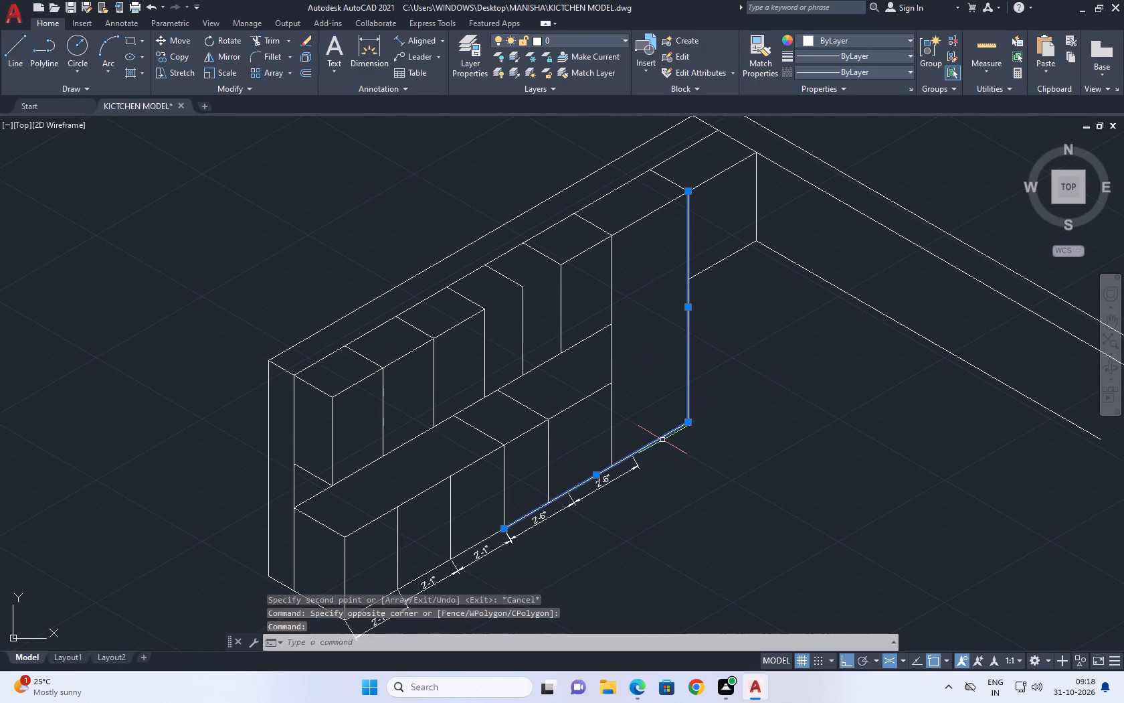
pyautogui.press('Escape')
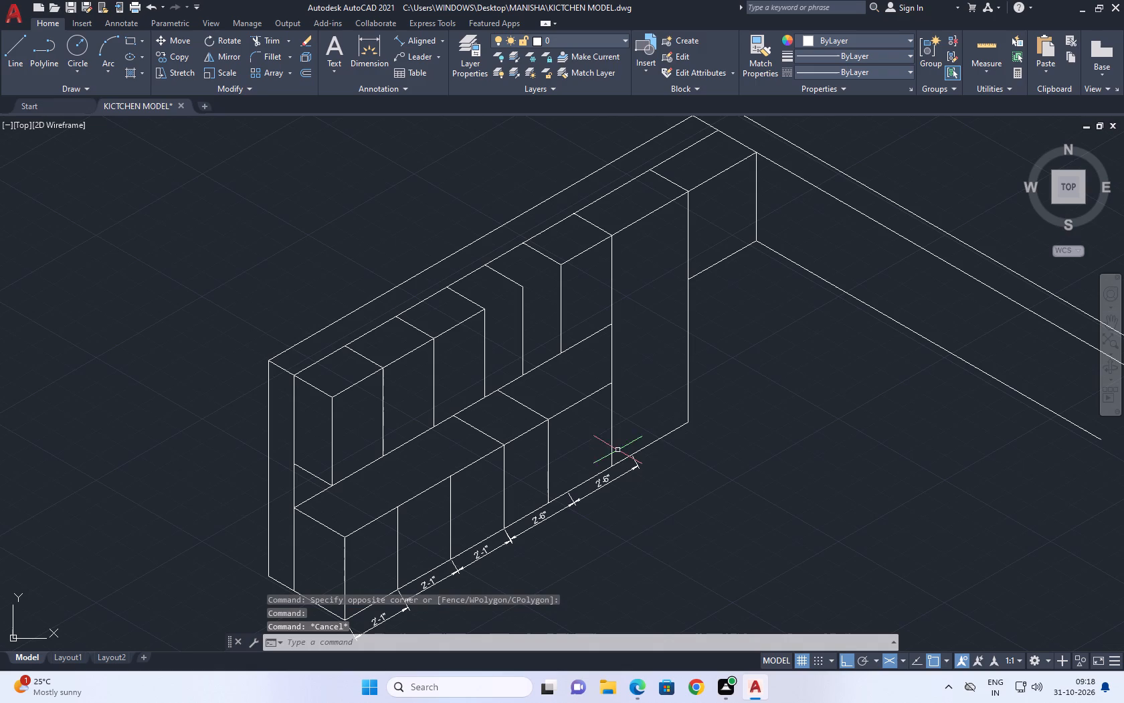
# Draw a line along the tall end unit's bottom edge, between the lower ends of its two verticals.
pyautogui.press('l')
pyautogui.press('space')
pyautogui.scroll(2, 614, 464)
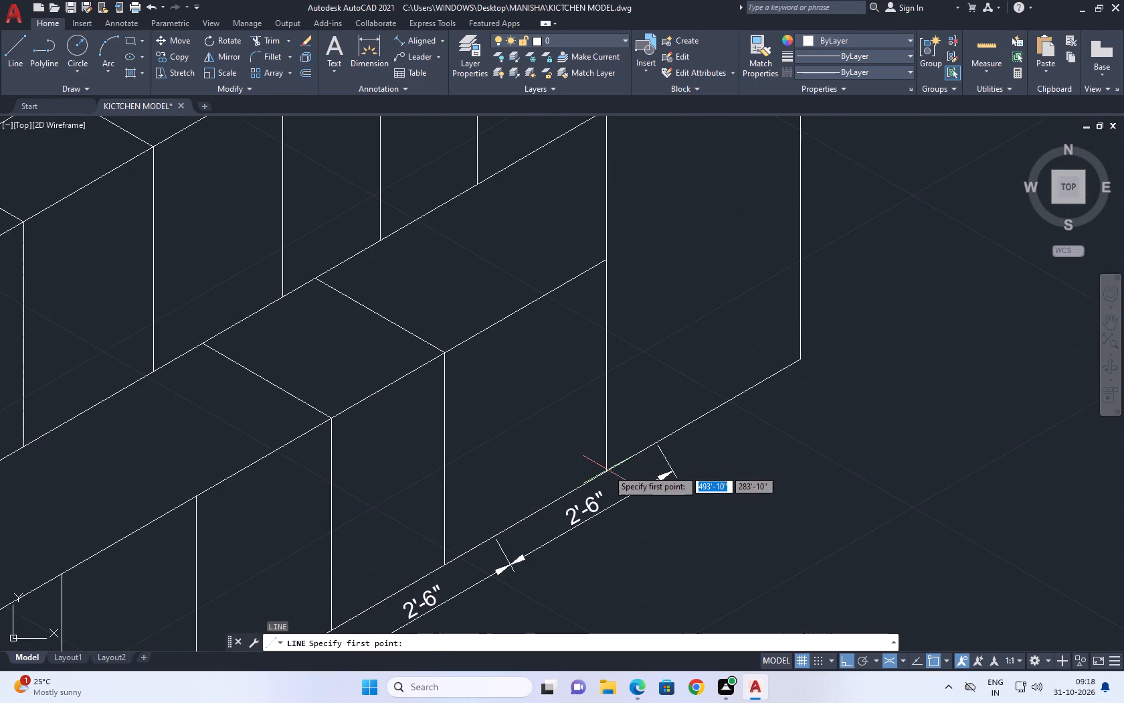
pyautogui.click(605, 473)
pyautogui.click(804, 363)
pyautogui.press('space')
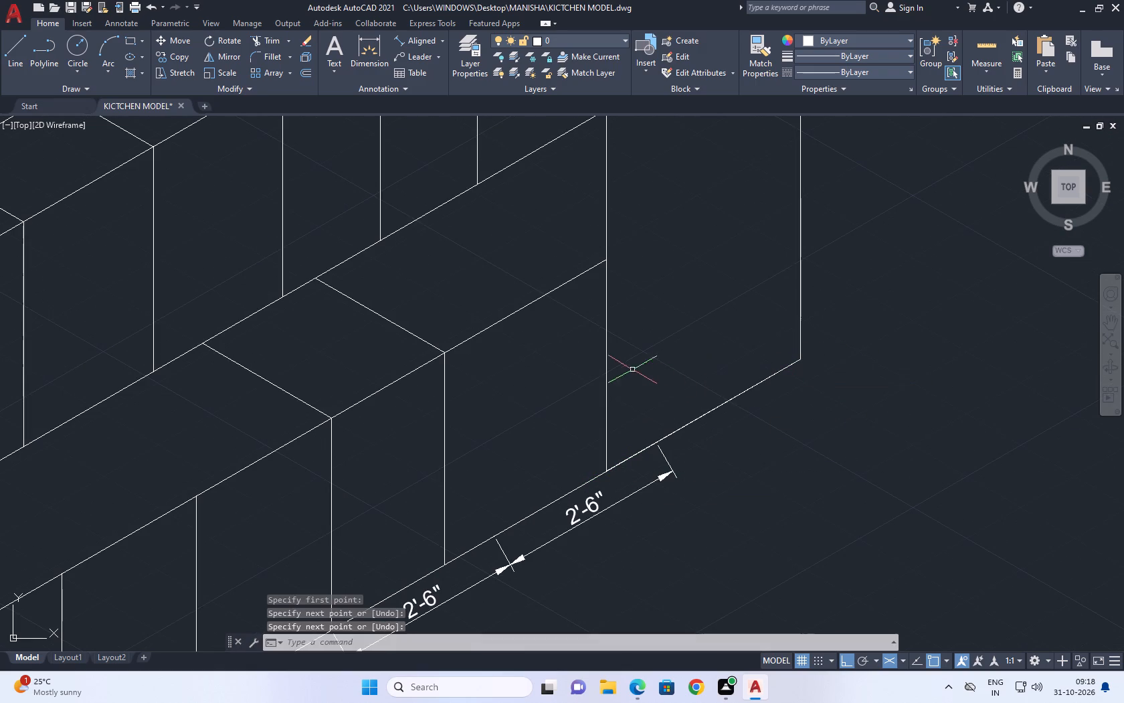
# Move the tall end unit's verticals and bottom edge along the bottom line to the far end of the second 2'-6" dimension.
pyautogui.click(599, 364)
pyautogui.click(618, 337)
pyautogui.moveTo(620, 341); pyautogui.dragTo(617, 347)
pyautogui.click(582, 362)
pyautogui.moveTo(826, 317); pyautogui.dragTo(817, 310)
pyautogui.moveTo(789, 291); pyautogui.dragTo(788, 285)
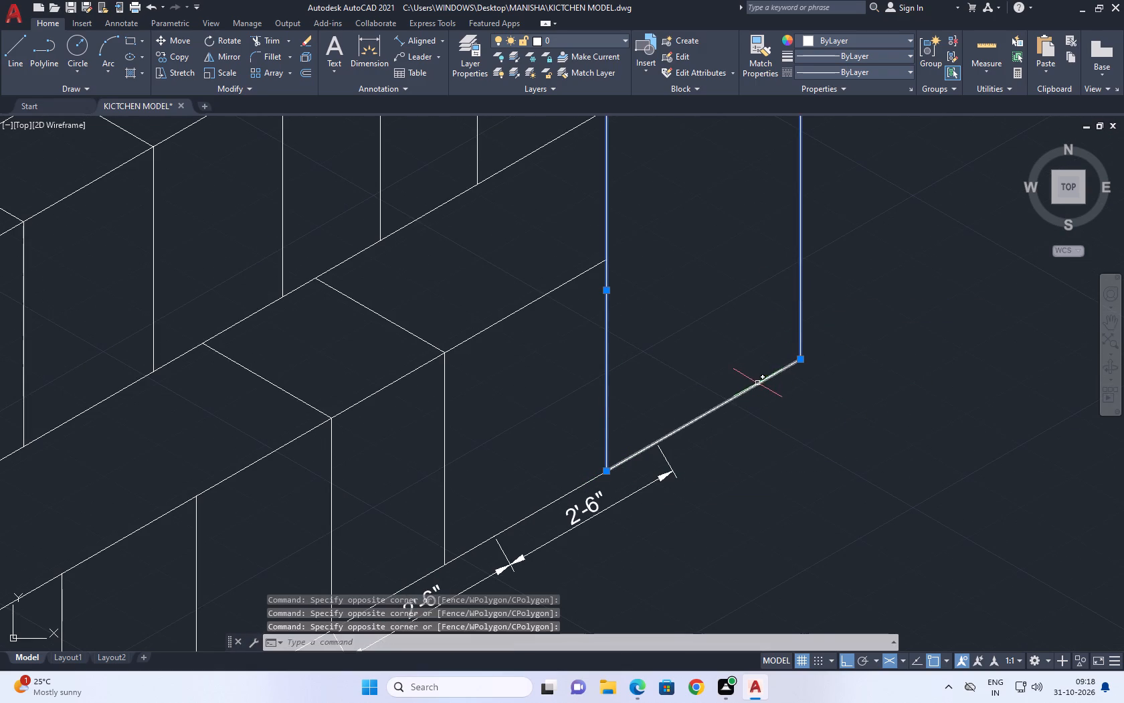
pyautogui.click(757, 383)
pyautogui.scroll(-3, 834, 390)
pyautogui.scroll(1, 806, 250)
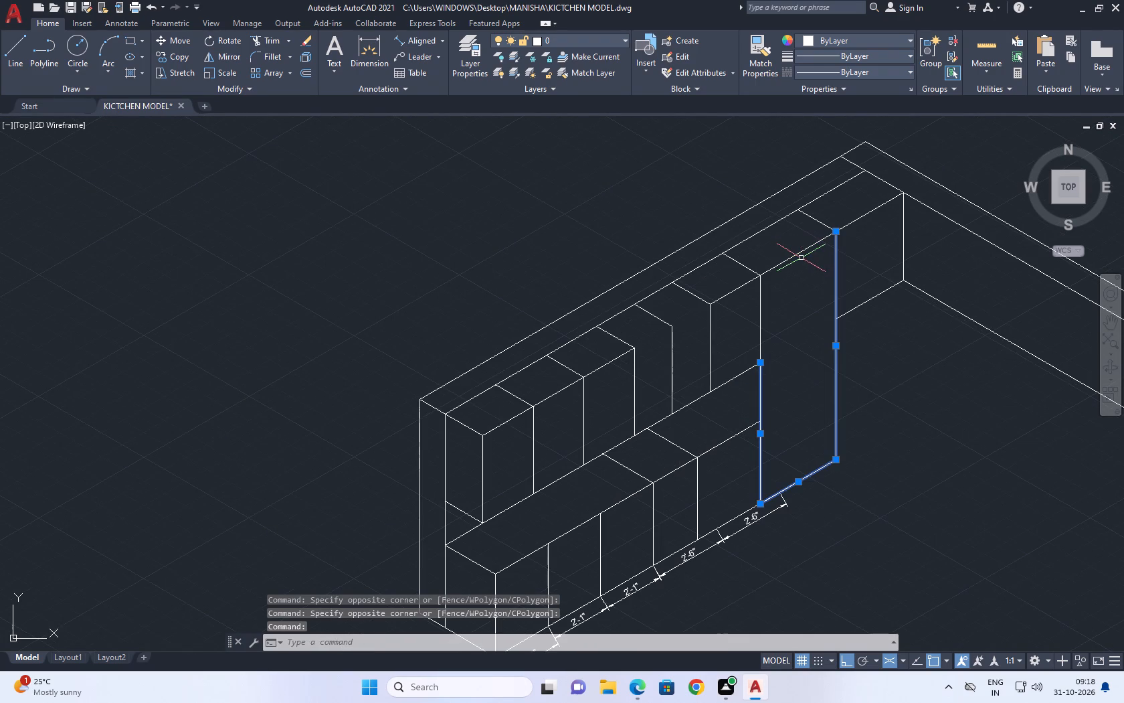
pyautogui.click(798, 254)
pyautogui.click(759, 319)
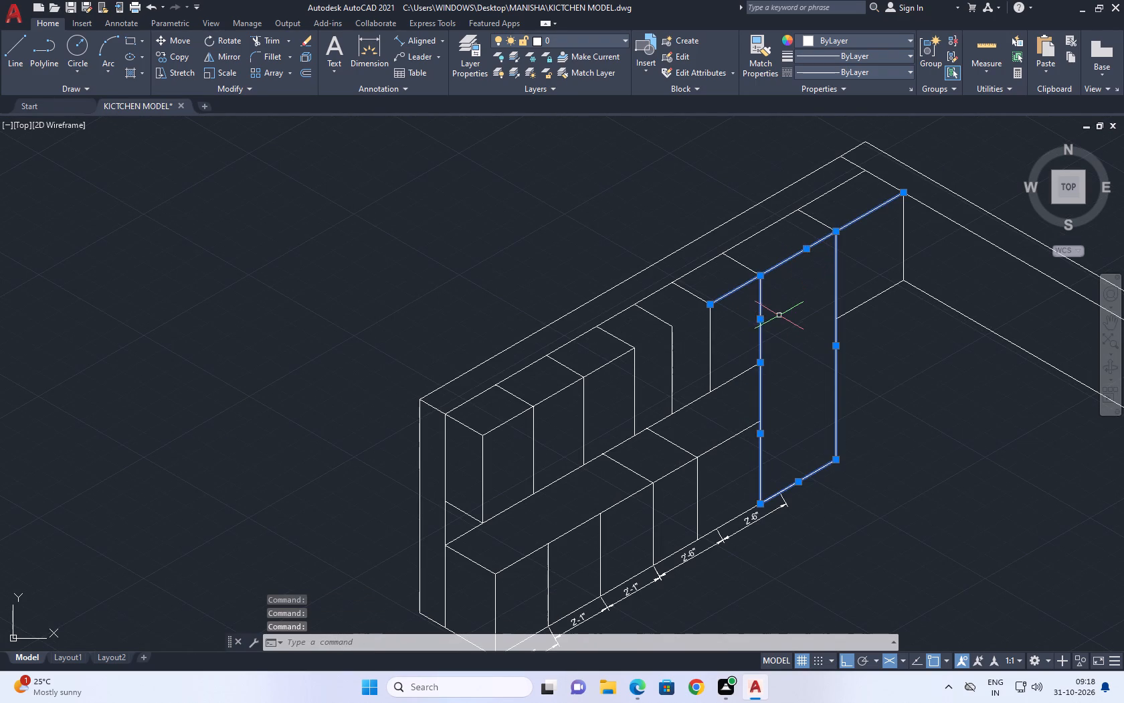
pyautogui.scroll(2, 727, 293)
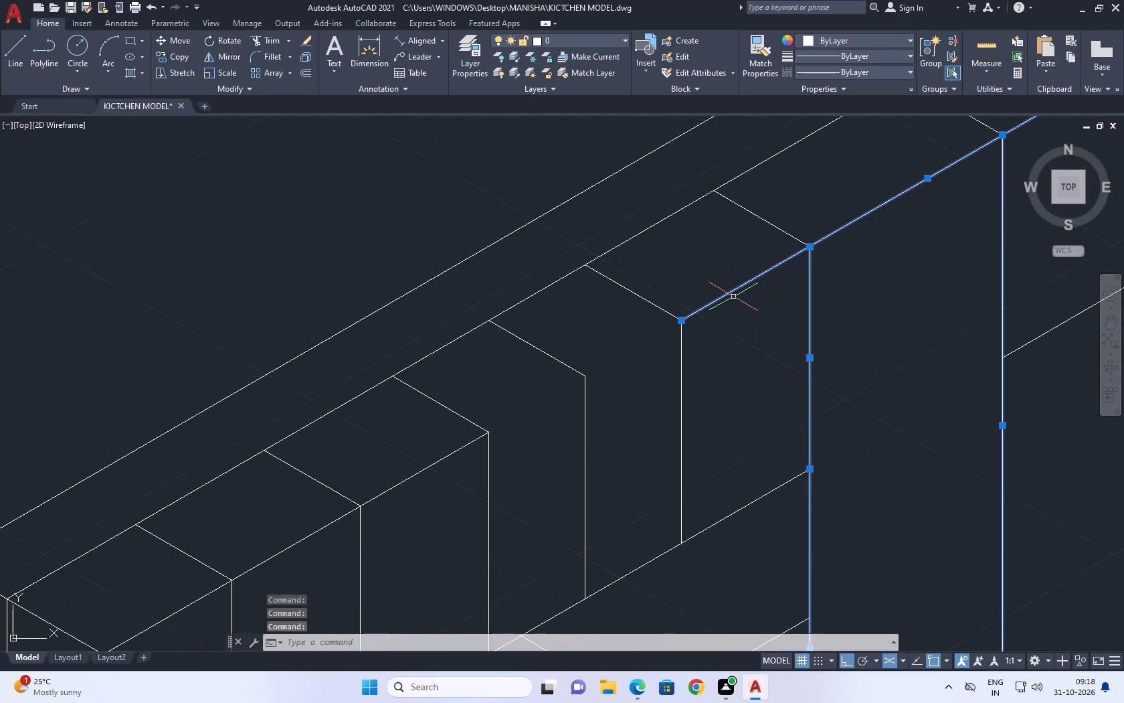
pyautogui.keyDown('ctrl'); pyautogui.click(737, 307); pyautogui.keyUp('ctrl')
pyautogui.keyDown('ctrl'); pyautogui.click(712, 272); pyautogui.keyUp('ctrl')
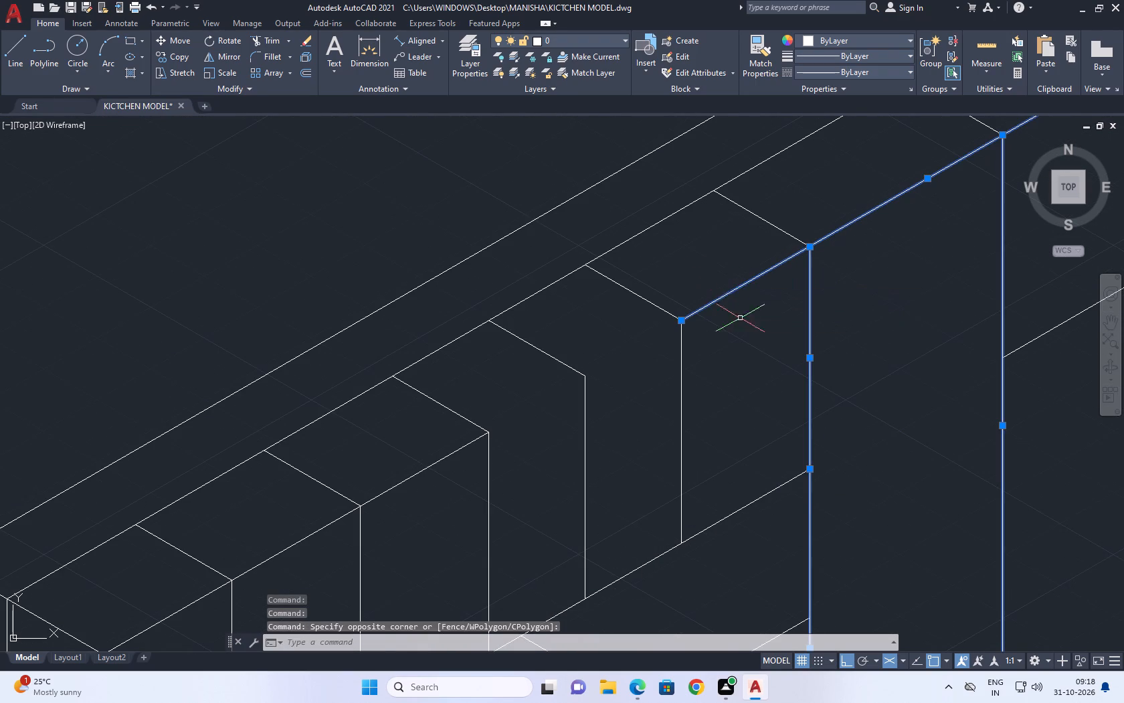
pyautogui.keyDown('shift'); pyautogui.moveTo(741, 321); pyautogui.dragTo(726, 307); pyautogui.keyUp('shift')
pyautogui.keyDown('shift'); pyautogui.click(698, 260); pyautogui.keyUp('shift')
pyautogui.scroll(-4, 713, 276)
pyautogui.moveTo(882, 305); pyautogui.dragTo(670, 266, button='middle')
pyautogui.press('m')
pyautogui.press('space')
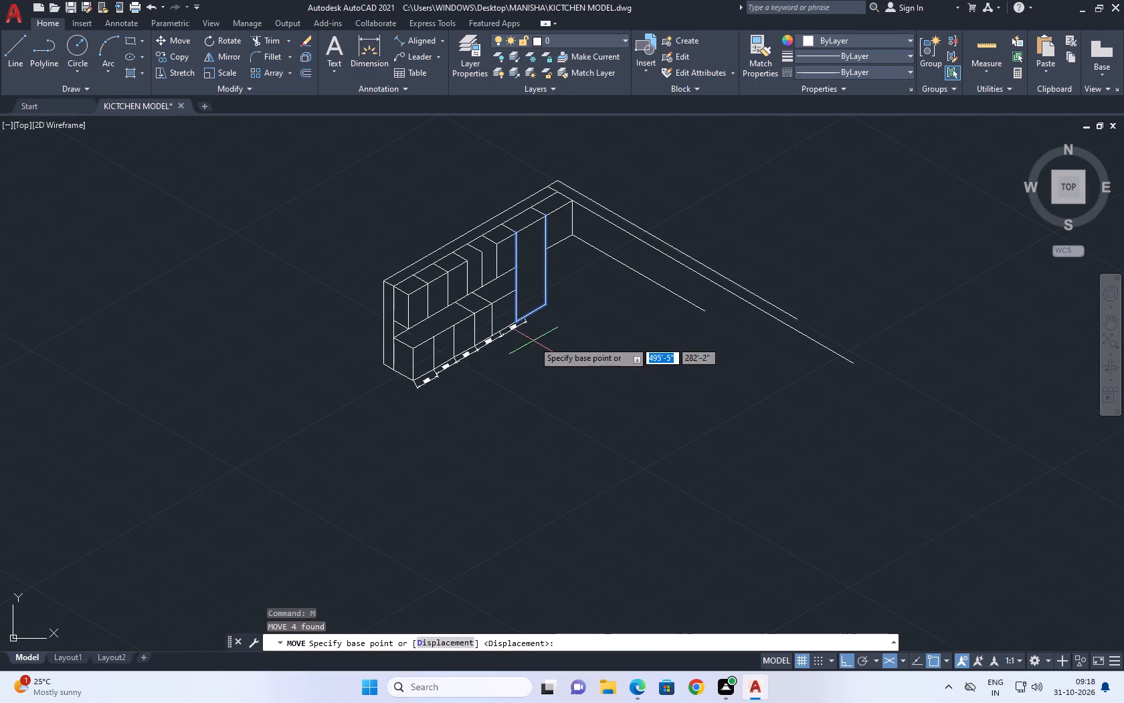
pyautogui.scroll(3, 531, 331)
pyautogui.scroll(2, 484, 298)
pyautogui.click(458, 325)
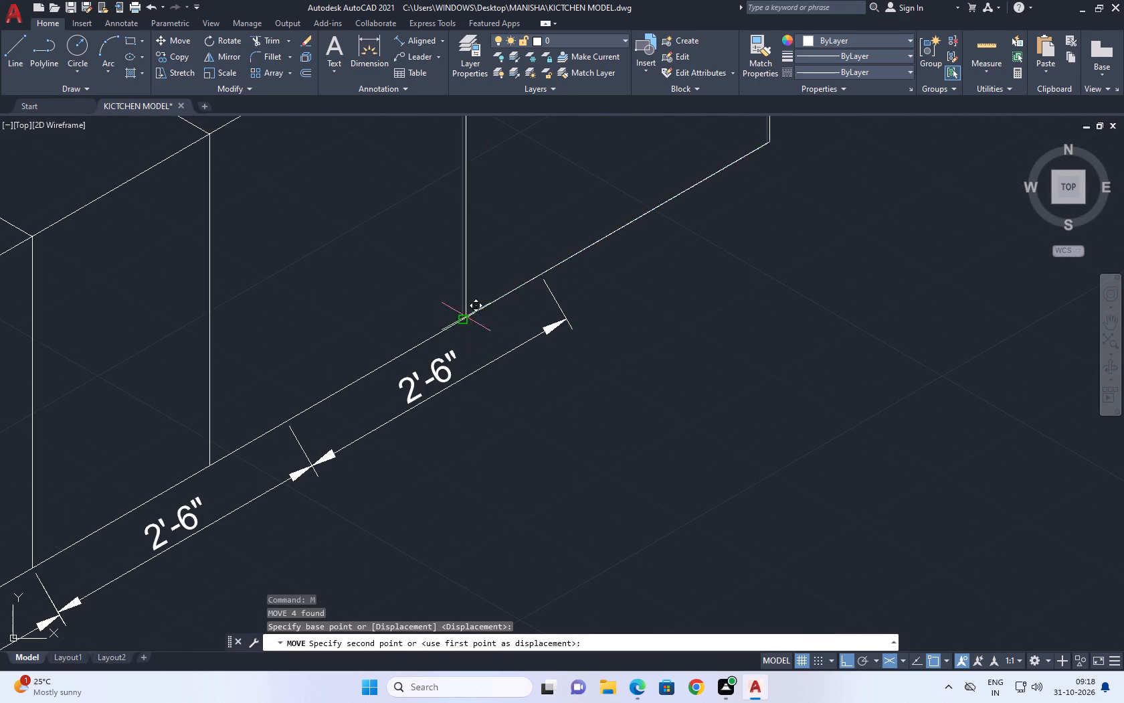
pyautogui.click(540, 278)
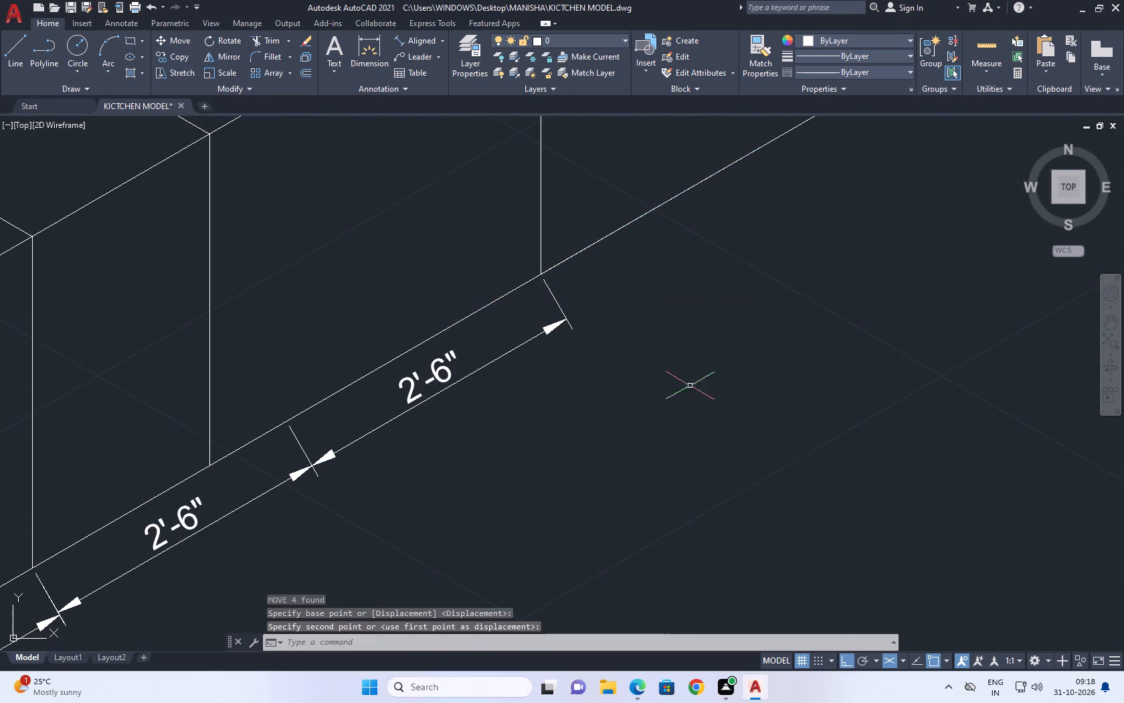
# Move the tall end unit's two slanted top depth lines along the top edge to meet its relocated verticals.
pyautogui.scroll(-3, 660, 352)
pyautogui.moveTo(633, 256); pyautogui.dragTo(688, 448, button='middle')
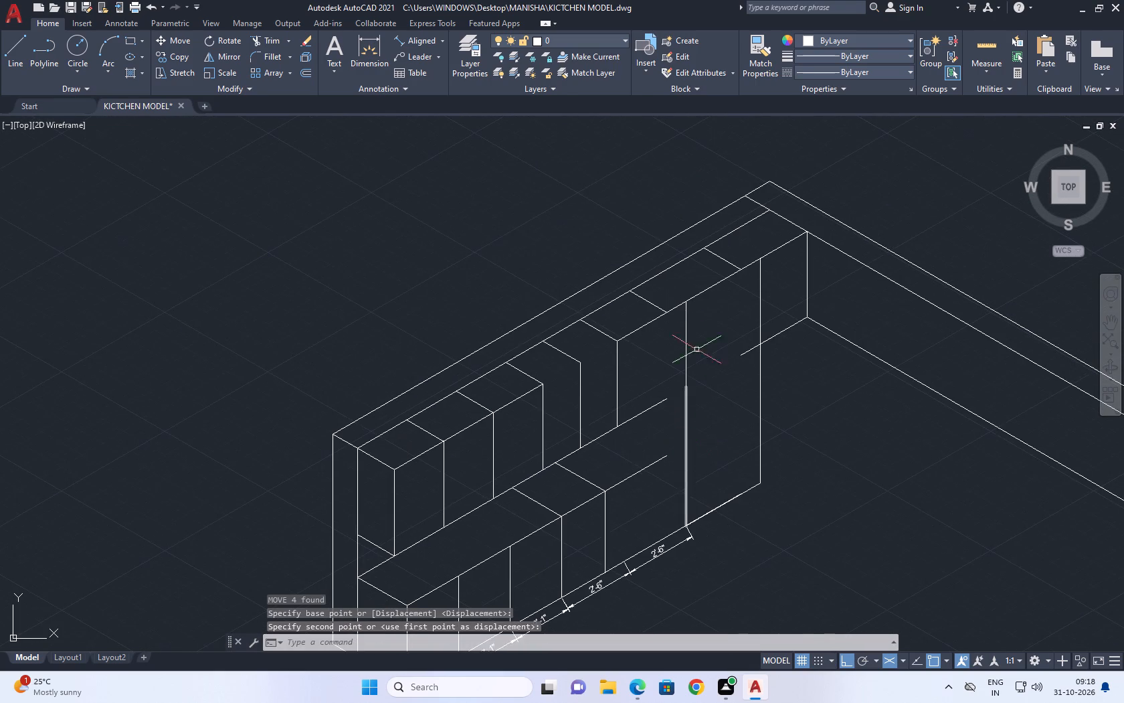
pyautogui.moveTo(667, 311); pyautogui.dragTo(667, 344, button='middle')
pyautogui.scroll(2, 666, 339)
pyautogui.moveTo(655, 308); pyautogui.dragTo(649, 311)
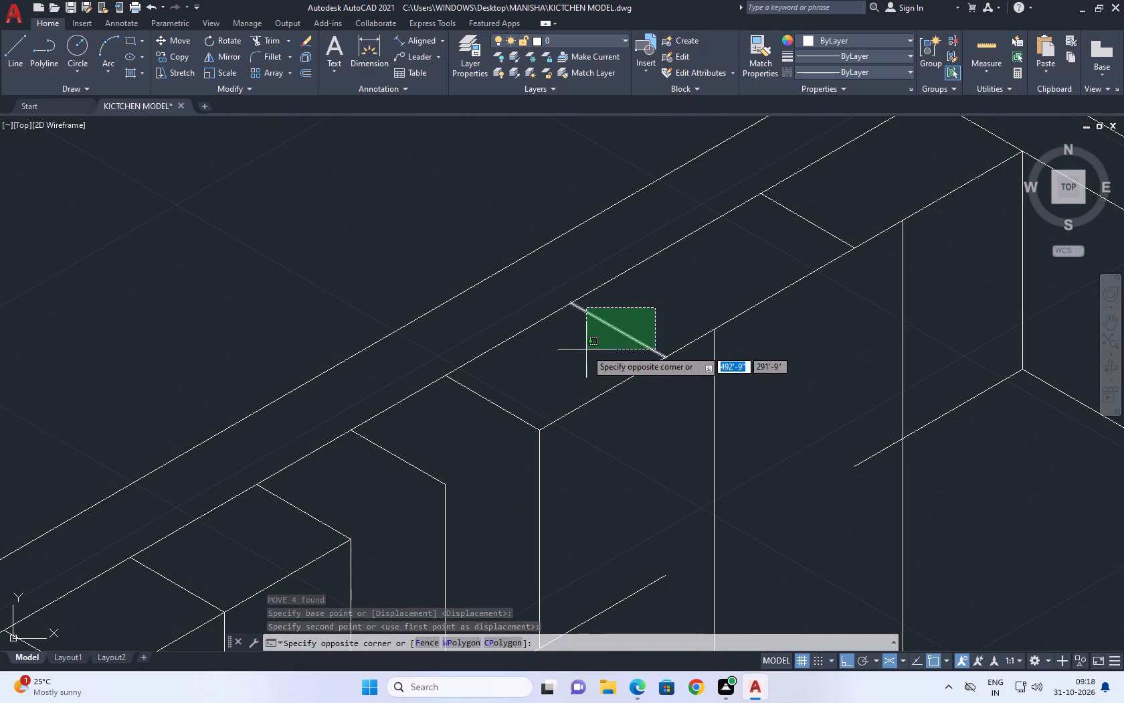
pyautogui.click(599, 334)
pyautogui.click(802, 200)
pyautogui.click(789, 217)
pyautogui.moveTo(797, 218); pyautogui.dragTo(776, 243, button='middle')
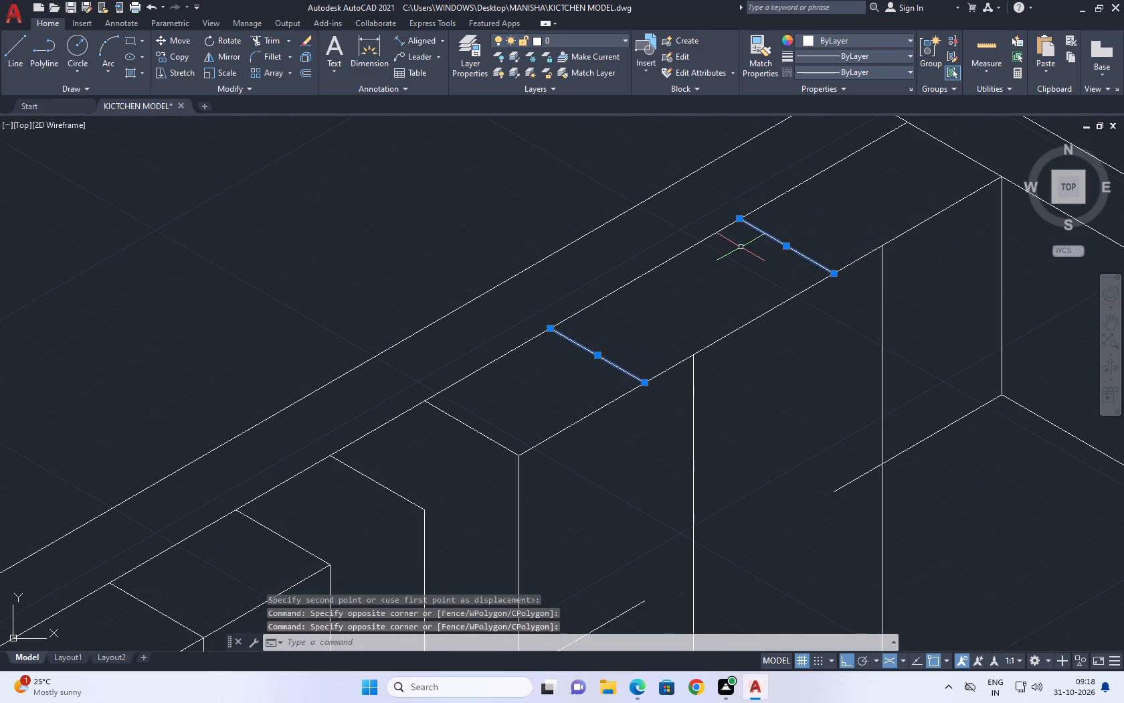
pyautogui.press('m')
pyautogui.press('space')
pyautogui.click(644, 386)
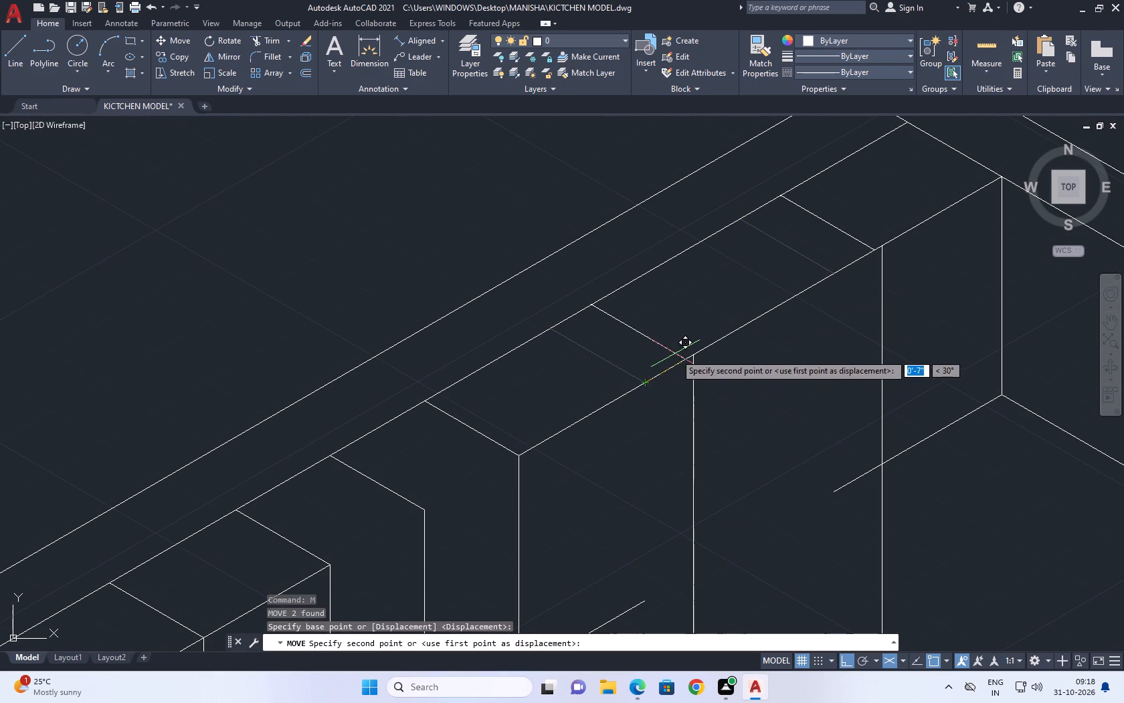
pyautogui.click(688, 351)
# Extend the lower units' back and front top edges to the tall end unit's near vertical.
pyautogui.scroll(1, 872, 232)
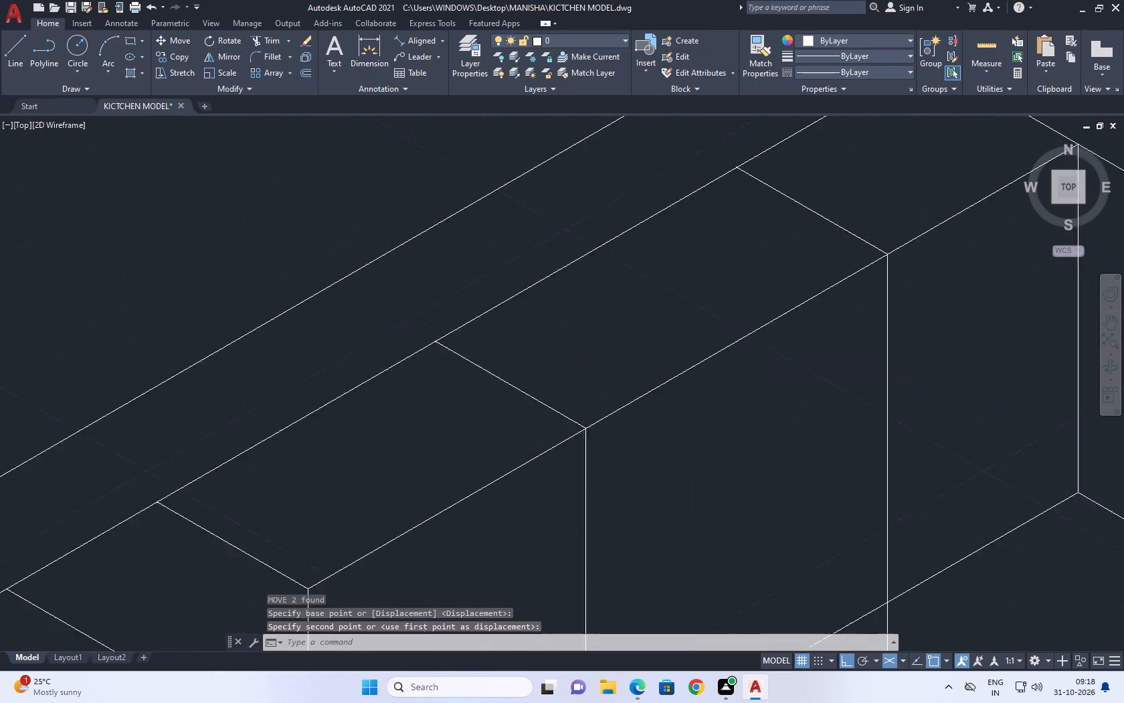
pyautogui.scroll(3, 873, 234)
pyautogui.scroll(-8, 877, 248)
pyautogui.scroll(1, 829, 343)
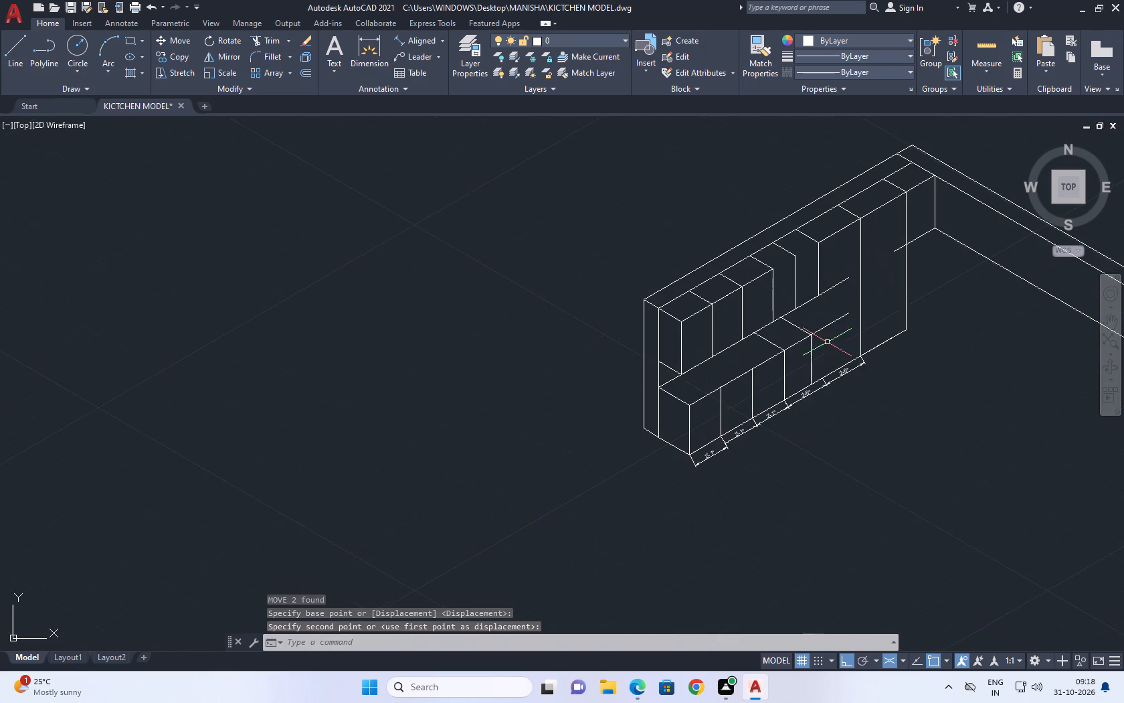
pyautogui.moveTo(792, 313); pyautogui.dragTo(800, 342, button='middle')
pyautogui.press('e')
pyautogui.press('x')
pyautogui.press('space')
pyautogui.scroll(2, 835, 320)
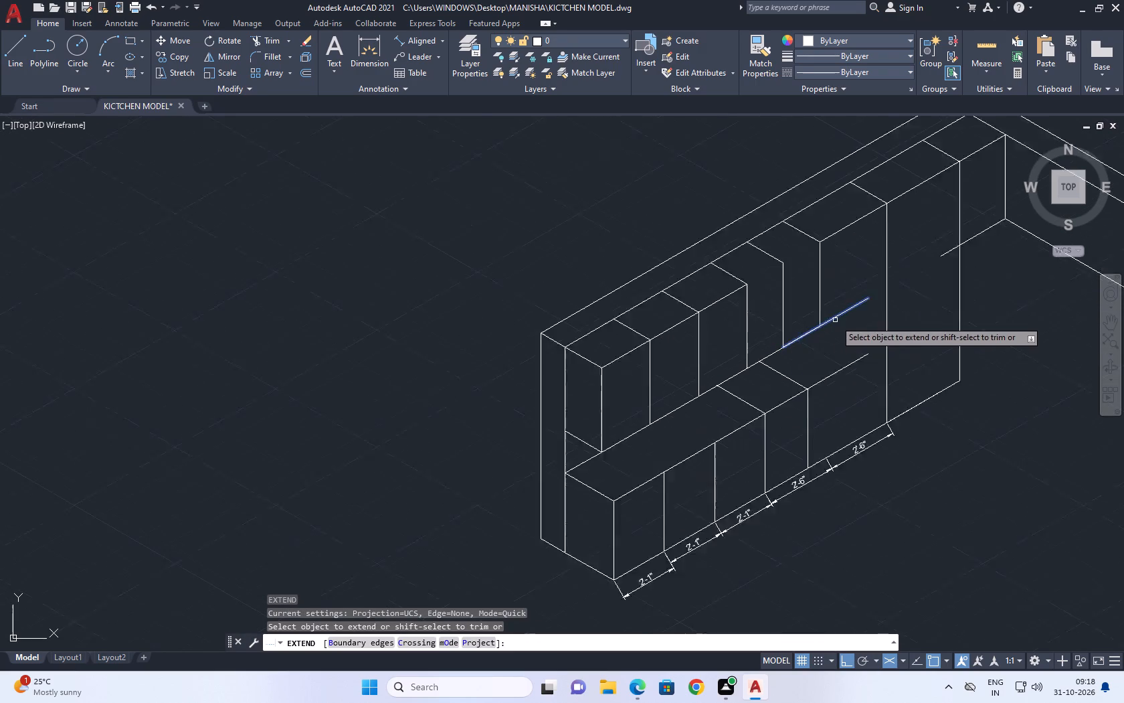
pyautogui.click(849, 292)
pyautogui.click(859, 421)
pyautogui.scroll(-1, 835, 342)
pyautogui.moveTo(846, 326); pyautogui.dragTo(805, 393, button='middle')
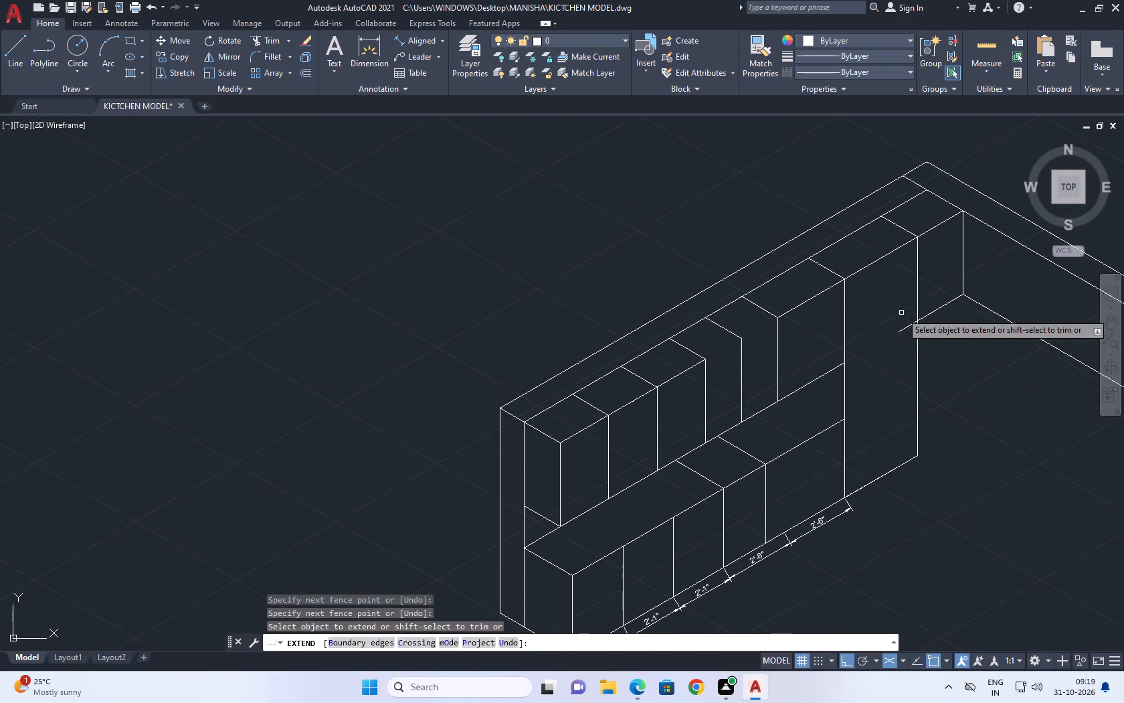
pyautogui.press('Escape')
# Trim the short line from the wall corner where it crosses past the tall end unit's far vertical.
pyautogui.moveTo(898, 319); pyautogui.dragTo(814, 327, button='middle')
pyautogui.moveTo(851, 393); pyautogui.dragTo(807, 419, button='middle')
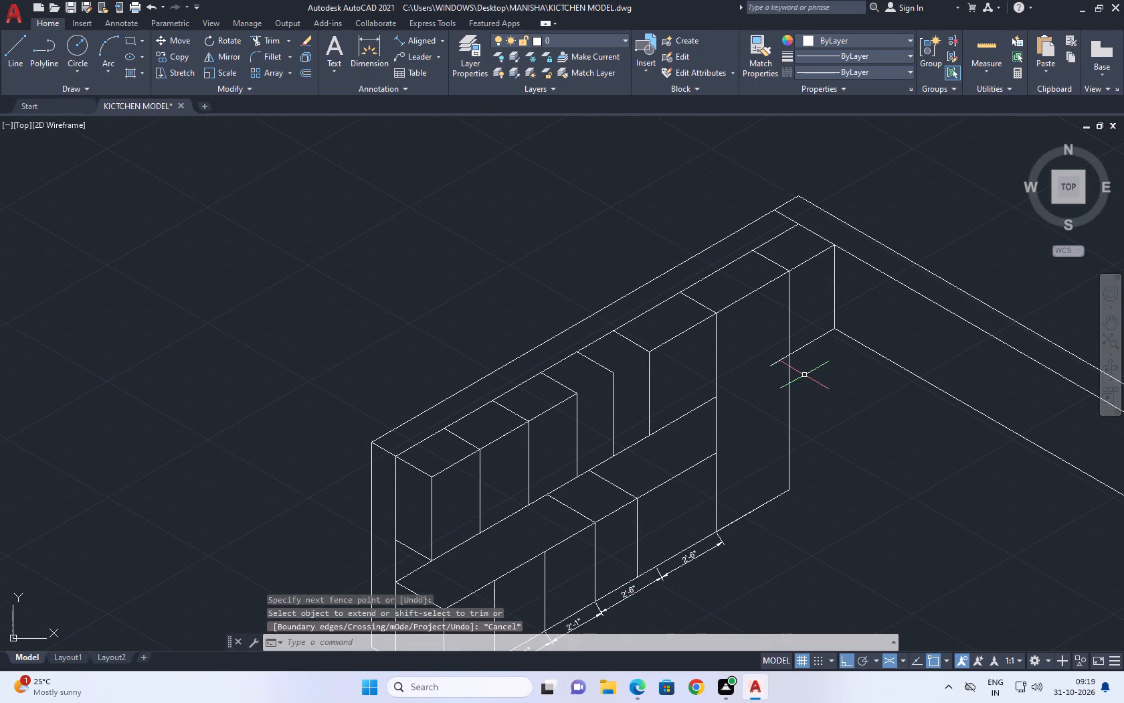
pyautogui.write('TR')
pyautogui.press('space')
pyautogui.click(780, 358)
pyautogui.press('Escape')
# Draw a line about 5 feet down from the inner wall corner's lower end, then back to the tall end unit's far bottom corner.
pyautogui.moveTo(867, 380); pyautogui.dragTo(803, 328, button='middle')
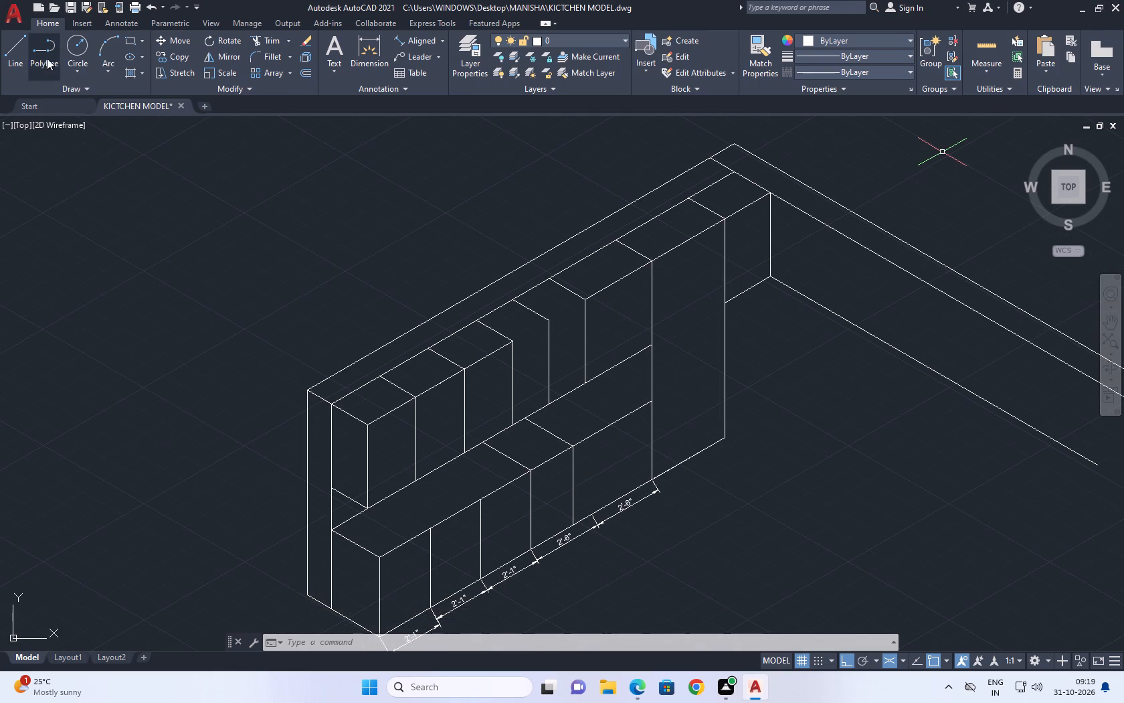
pyautogui.click(5, 62)
pyautogui.scroll(2, 754, 275)
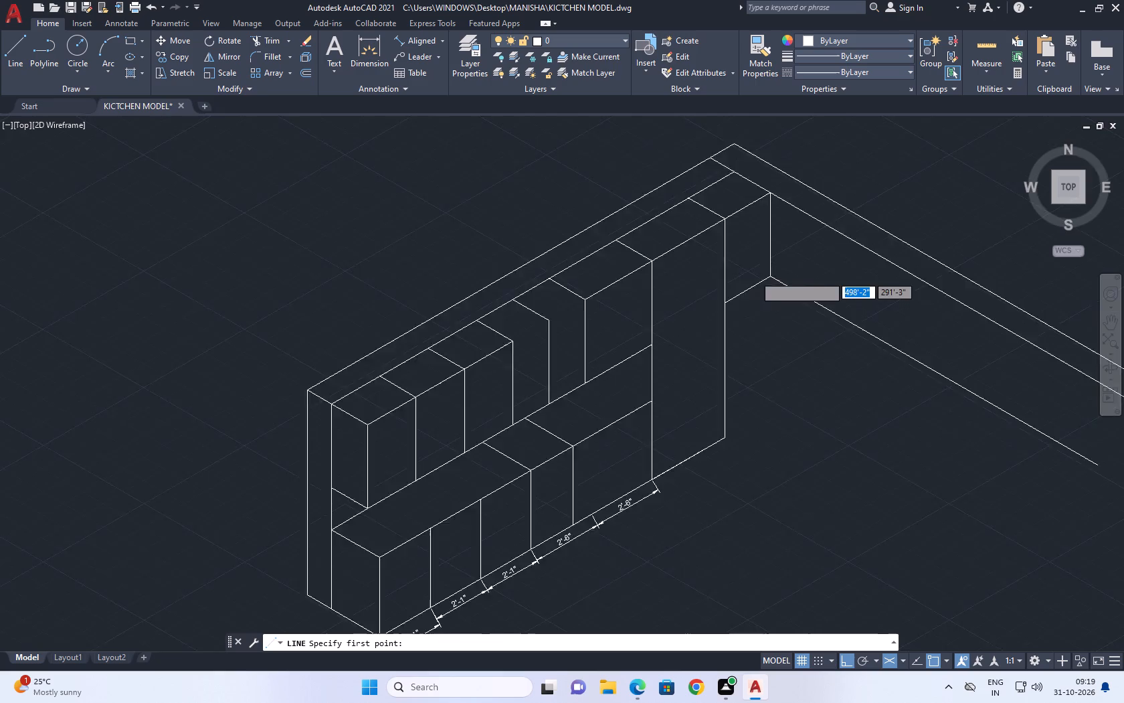
pyautogui.scroll(2, 754, 275)
pyautogui.click(843, 283)
pyautogui.scroll(-4, 775, 265)
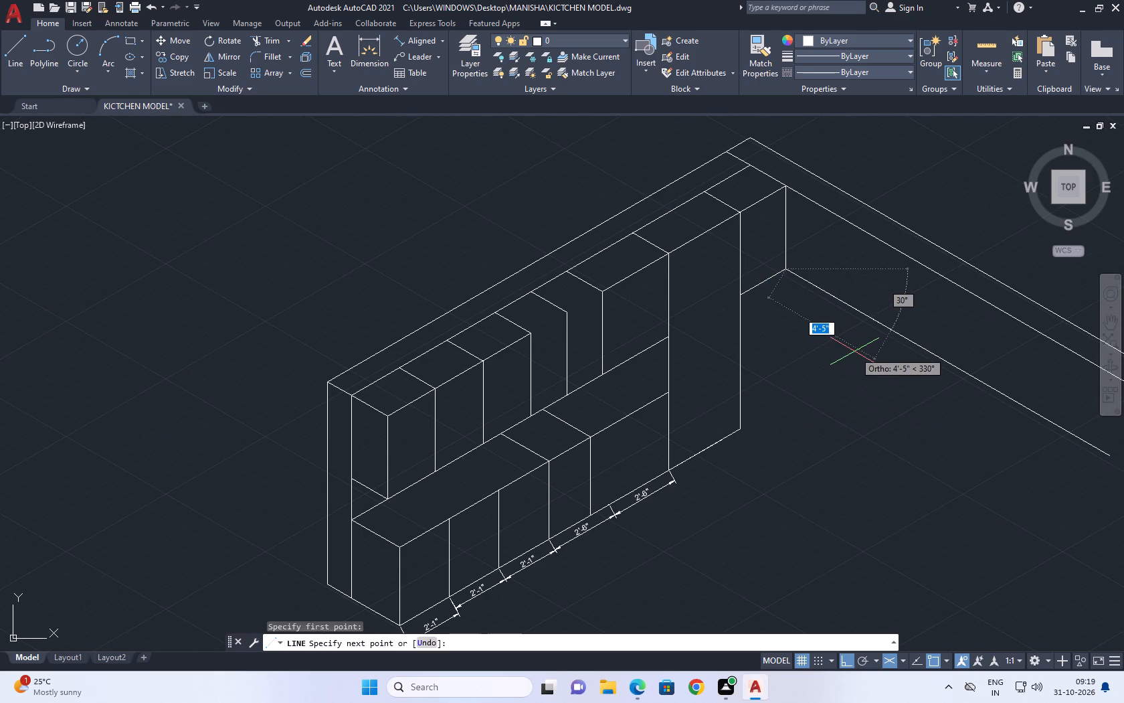
pyautogui.press('F5')
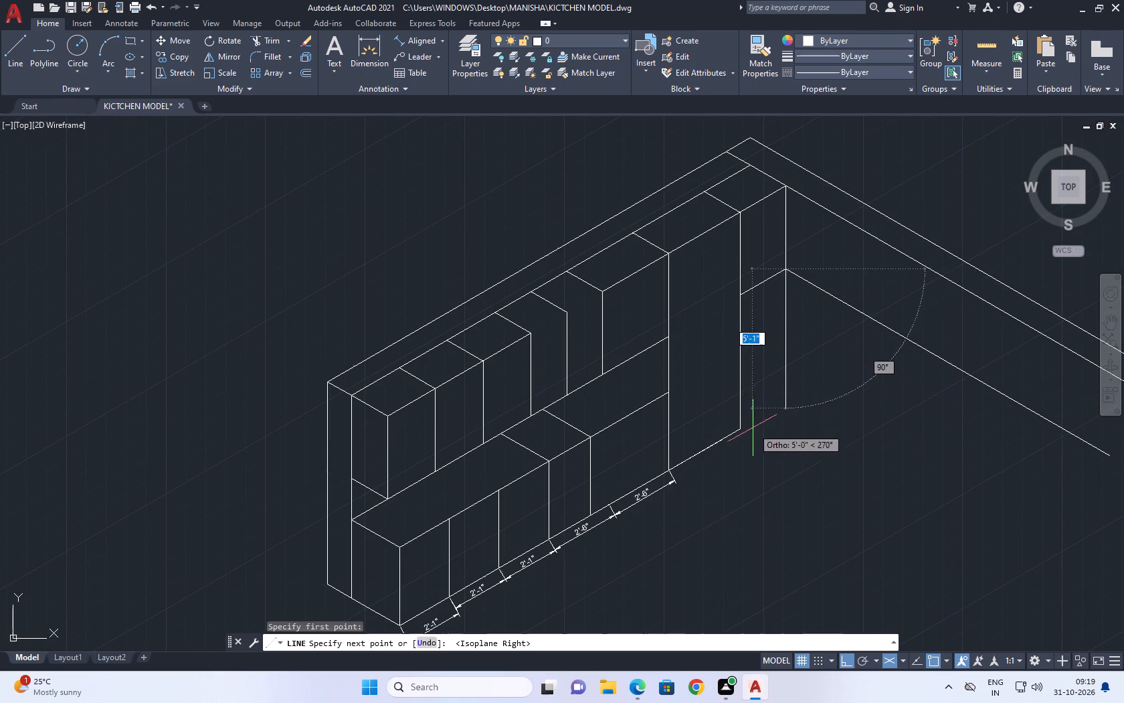
pyautogui.scroll(2, 742, 428)
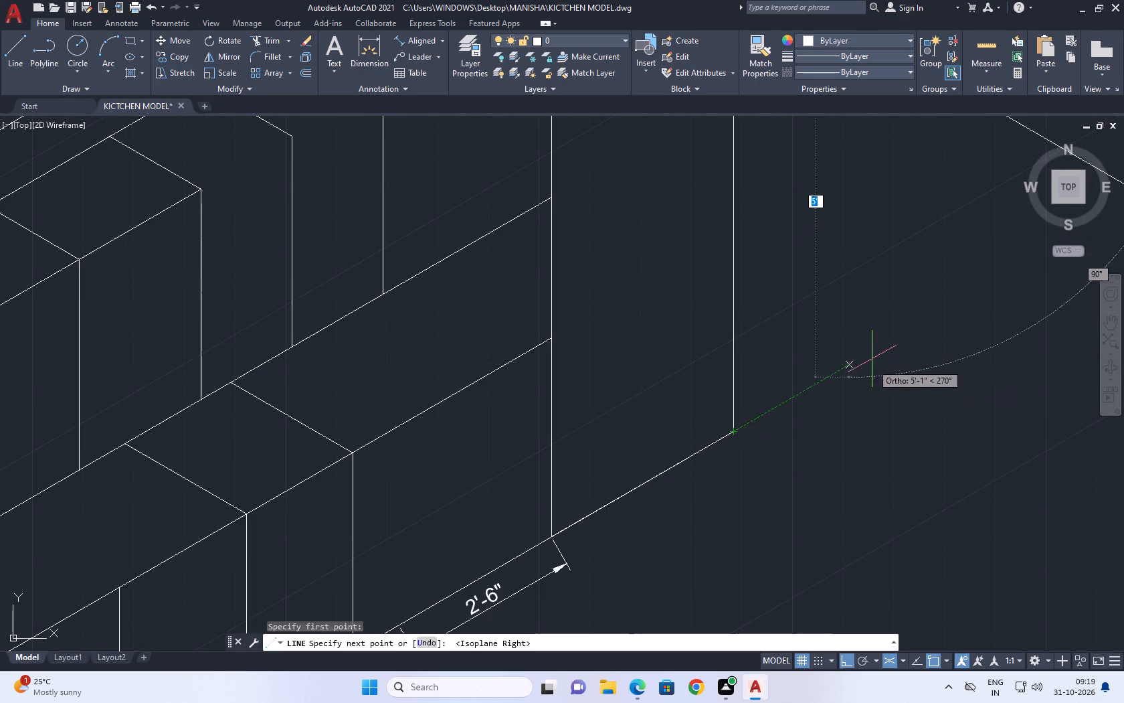
pyautogui.click(853, 360)
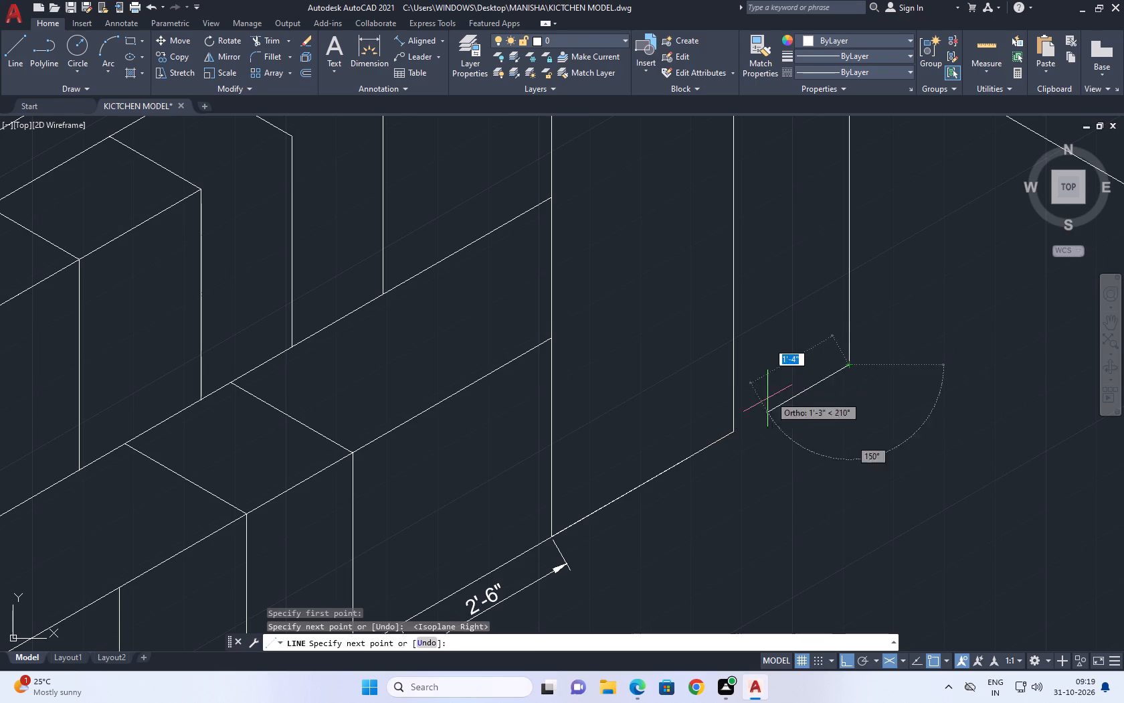
pyautogui.click(733, 434)
pyautogui.scroll(-4, 779, 385)
pyautogui.press('space')
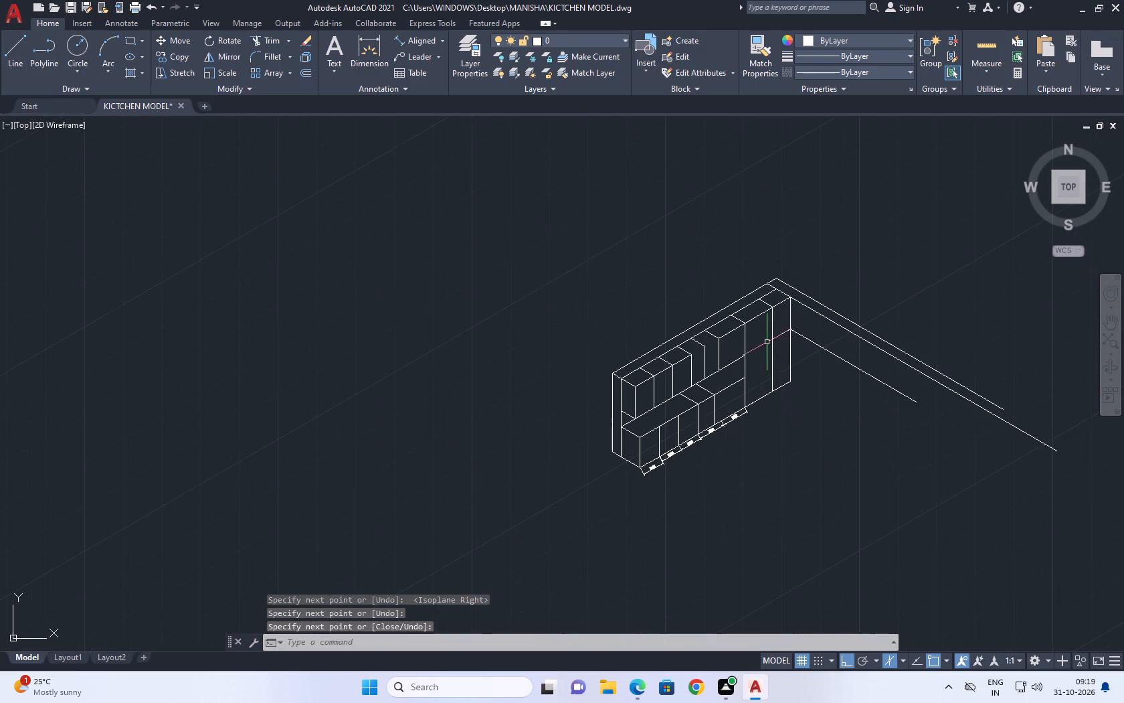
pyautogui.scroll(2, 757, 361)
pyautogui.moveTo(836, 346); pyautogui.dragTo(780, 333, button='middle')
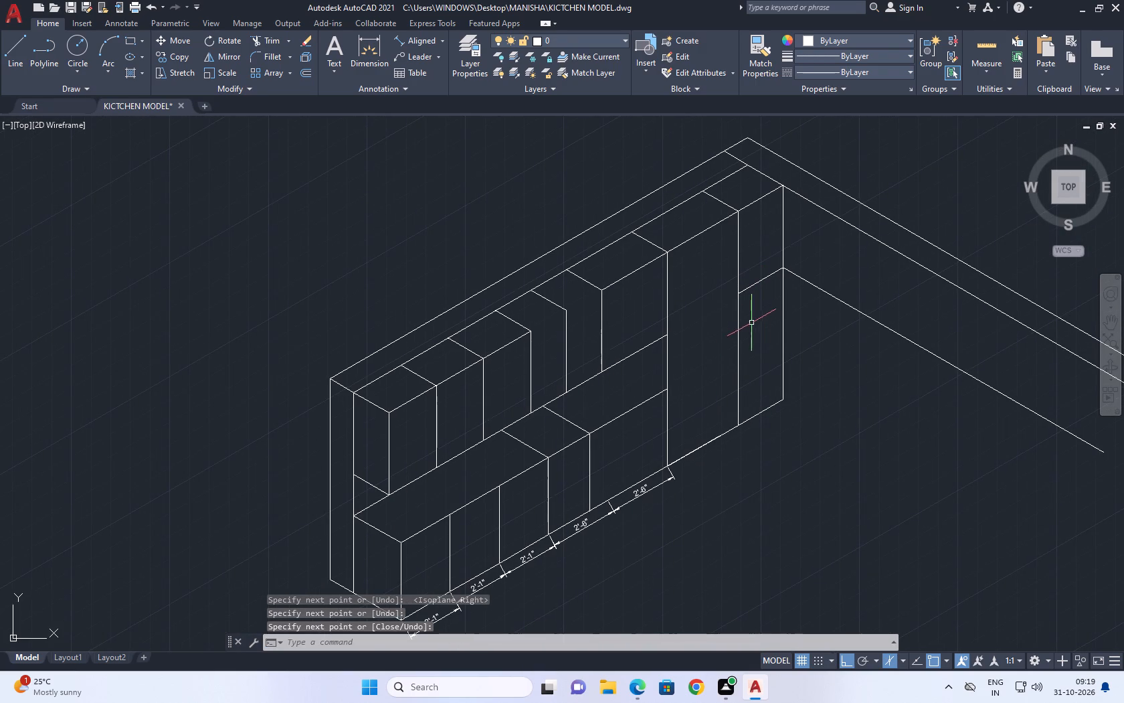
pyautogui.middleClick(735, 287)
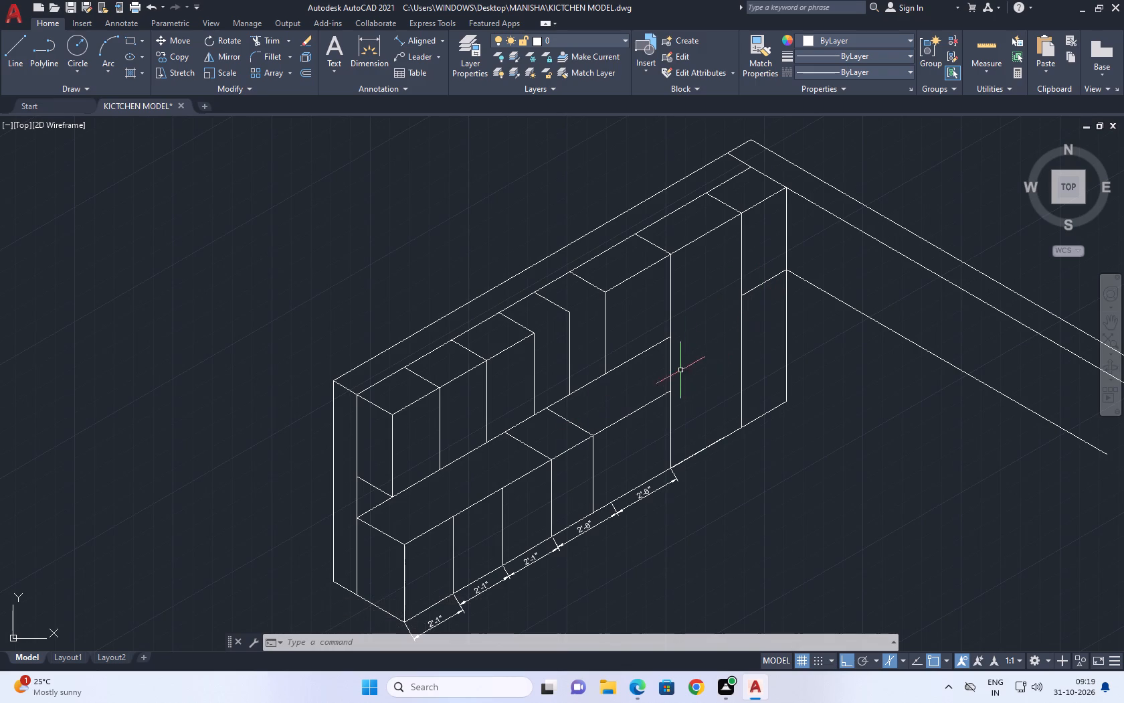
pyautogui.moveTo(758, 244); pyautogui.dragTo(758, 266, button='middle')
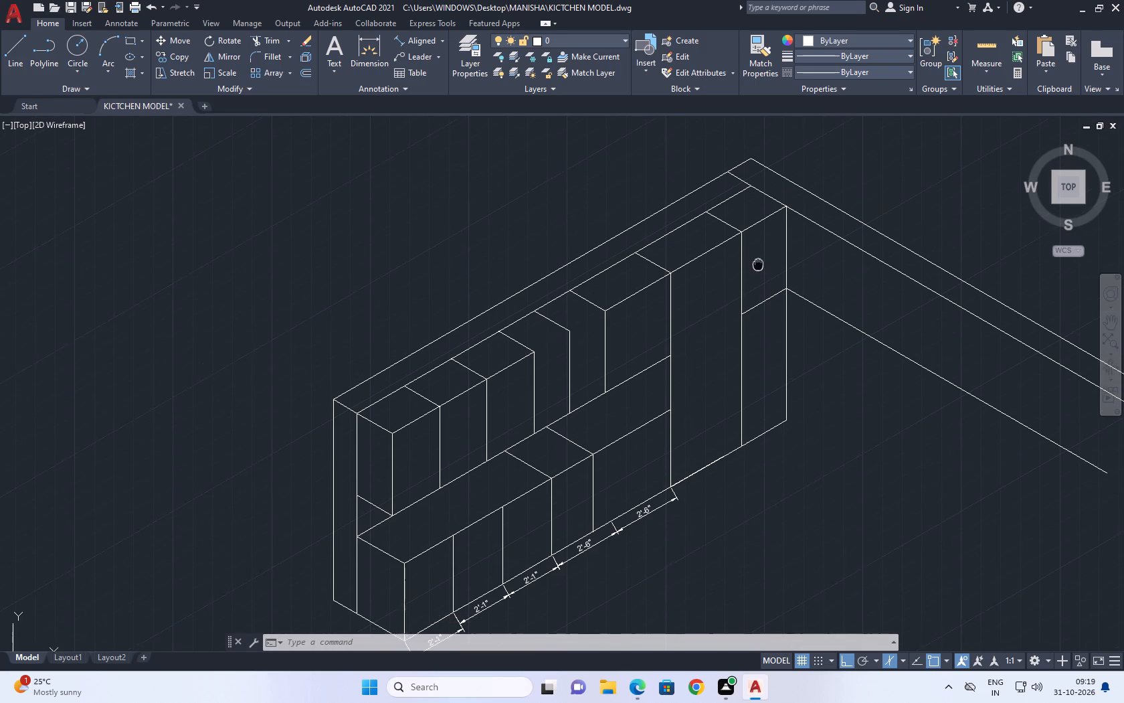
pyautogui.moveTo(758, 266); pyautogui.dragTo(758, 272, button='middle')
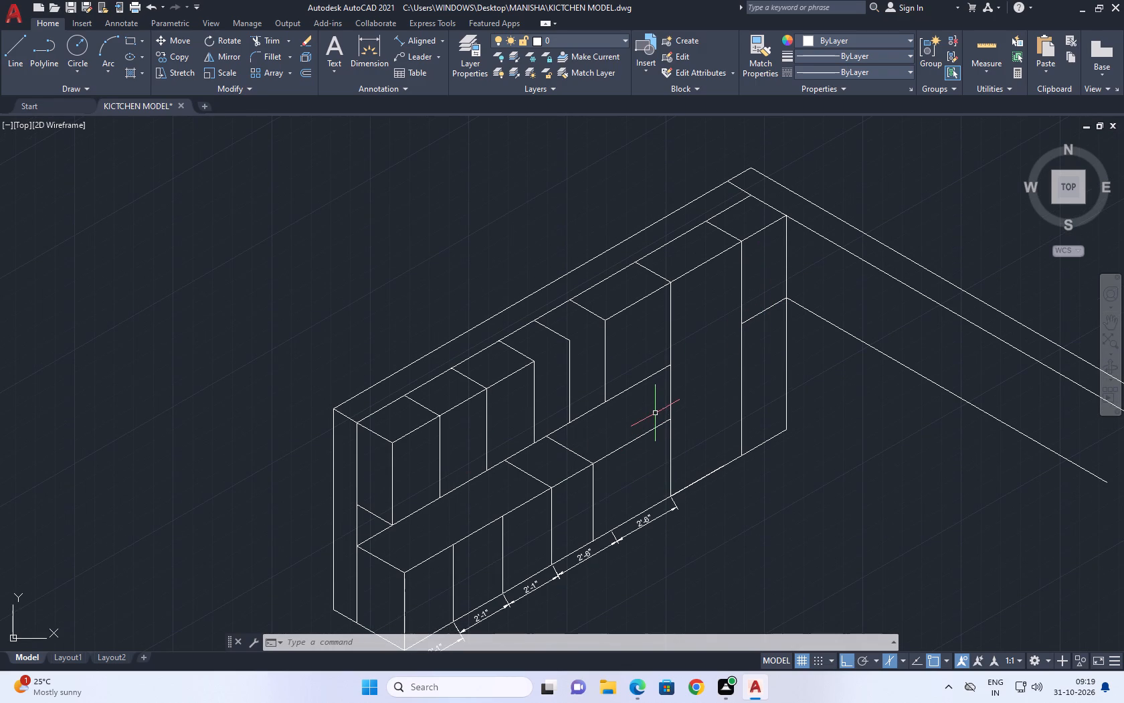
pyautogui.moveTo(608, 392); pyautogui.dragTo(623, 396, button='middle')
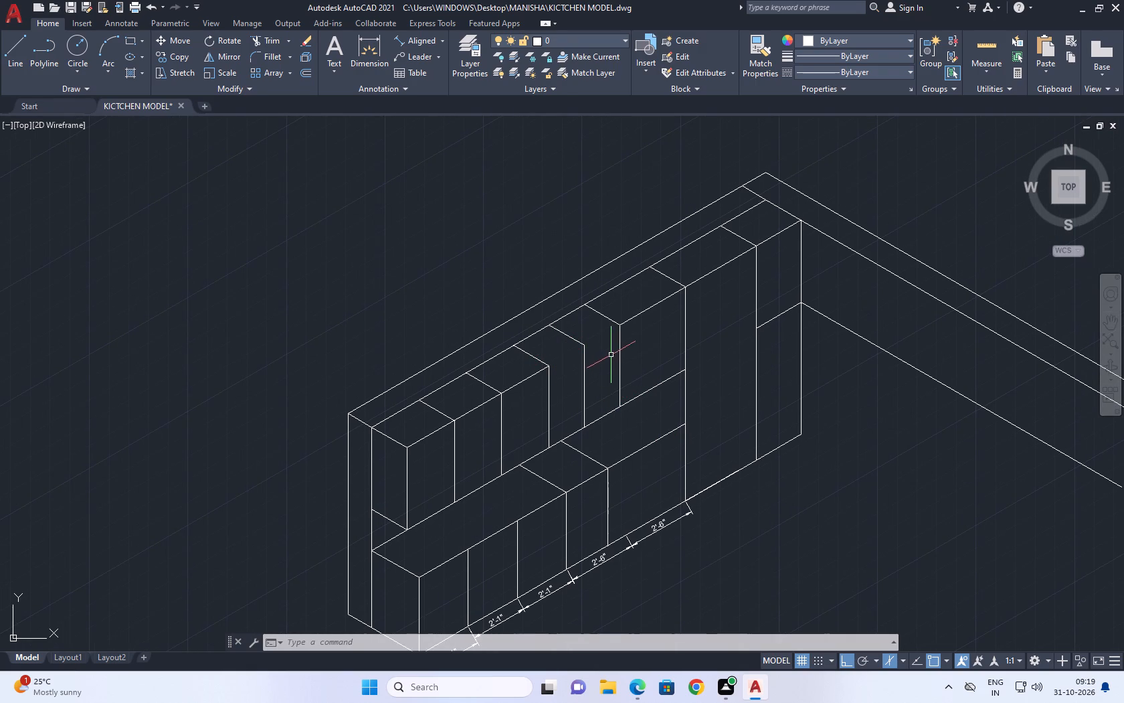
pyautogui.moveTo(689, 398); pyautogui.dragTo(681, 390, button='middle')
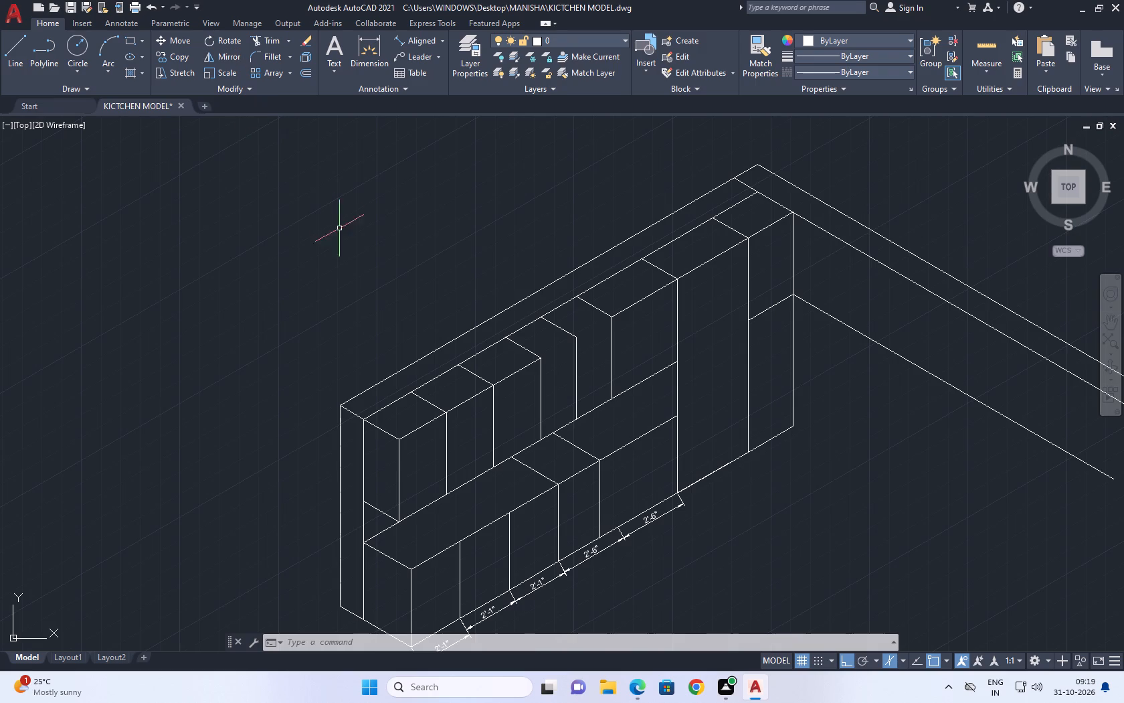
# Erase the lower-unit divider nearest the tall end unit, both its front vertical and its slanted depth line on the top.
pyautogui.moveTo(377, 224); pyautogui.dragTo(406, 127, button='middle')
pyautogui.scroll(5, 617, 393)
pyautogui.moveTo(760, 360); pyautogui.dragTo(681, 332)
pyautogui.click(616, 297)
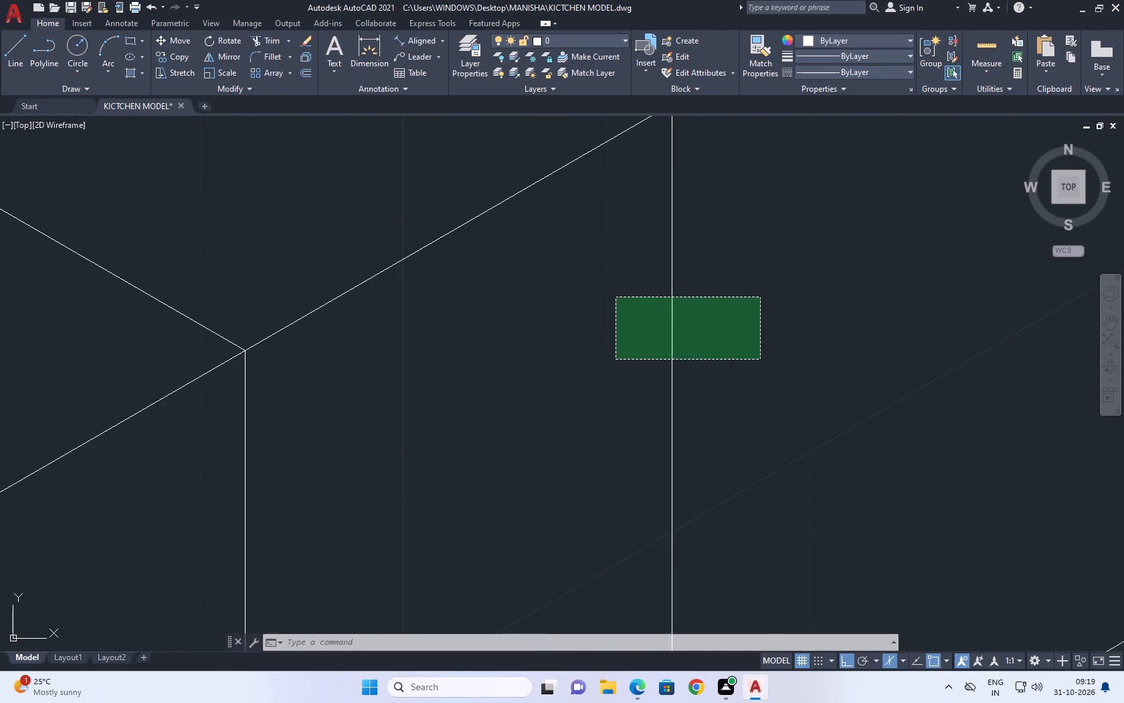
pyautogui.scroll(-4, 665, 306)
pyautogui.moveTo(687, 288); pyautogui.dragTo(685, 306, button='middle')
pyautogui.scroll(2, 642, 296)
pyautogui.click(629, 214)
pyautogui.click(587, 252)
pyautogui.rightClick(640, 214)
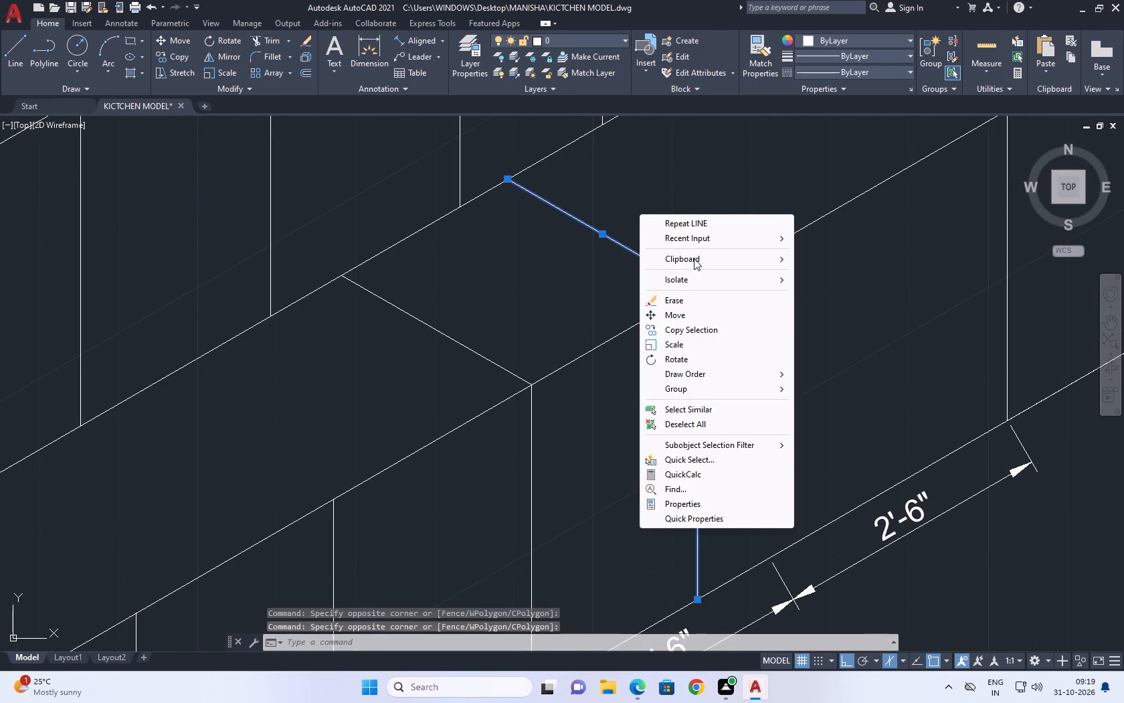
pyautogui.click(684, 299)
pyautogui.moveTo(657, 254); pyautogui.dragTo(657, 277, button='middle')
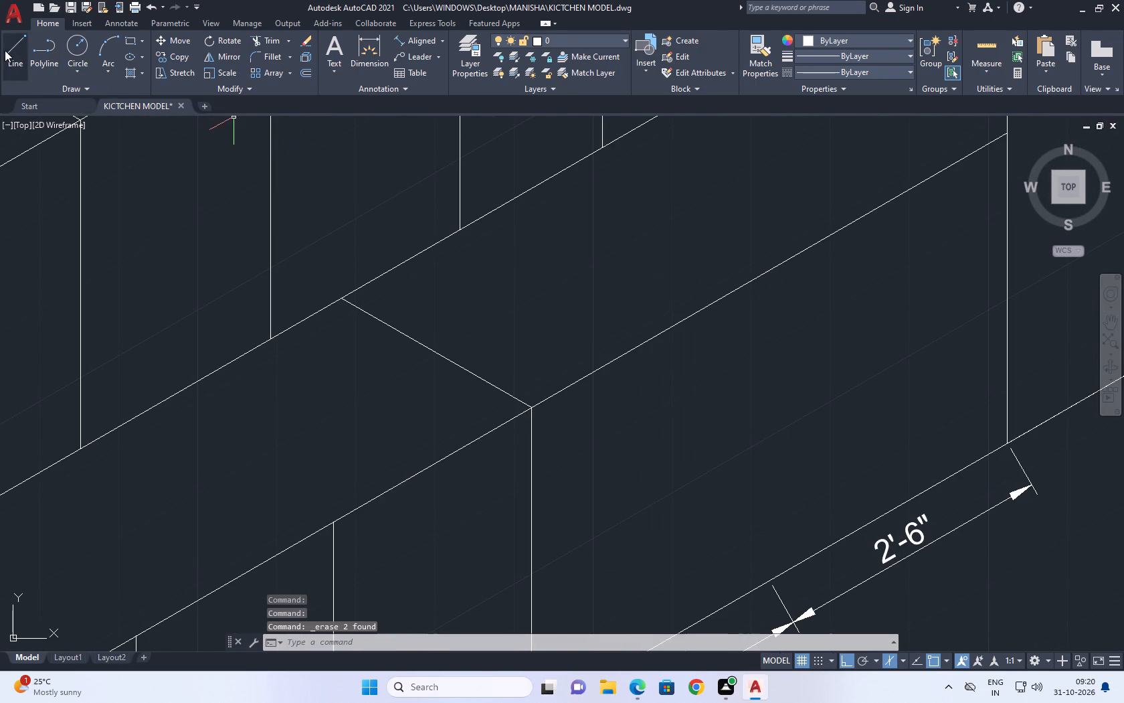
# Draw a vertical line up from the bottom line where the two 2'-6" dimensions meet, past the lower units' front top edge.
pyautogui.click(5, 50)
pyautogui.click(770, 579)
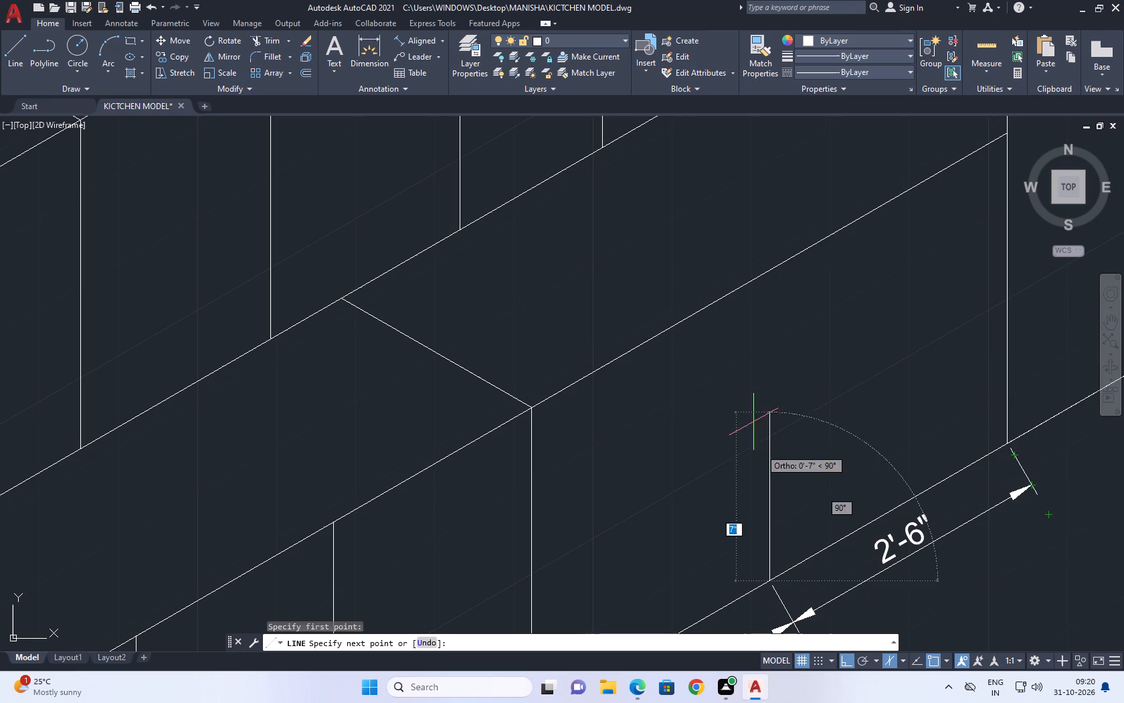
pyautogui.click(763, 222)
pyautogui.rightClick(773, 207)
pyautogui.click(816, 234)
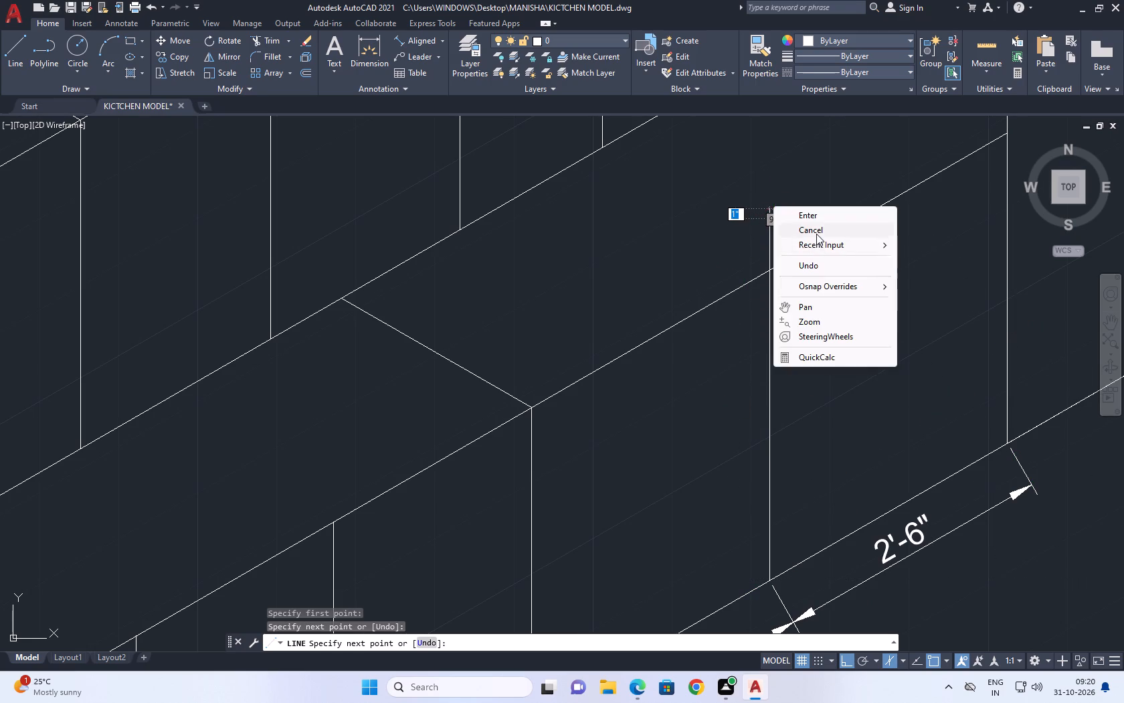
# Draw a slanted depth line from where the new vertical meets the lower units' front top edge, back past the rear top edge.
pyautogui.rightClick(808, 233)
pyautogui.click(847, 240)
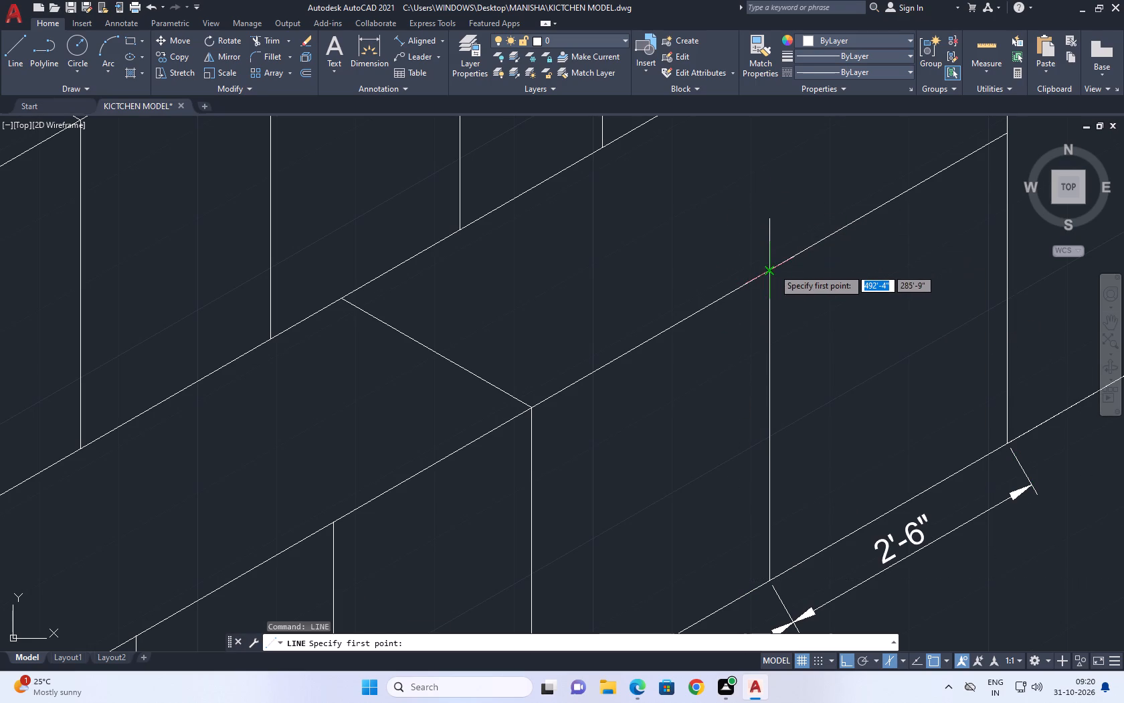
pyautogui.click(765, 268)
pyautogui.moveTo(612, 233); pyautogui.dragTo(712, 355, button='middle')
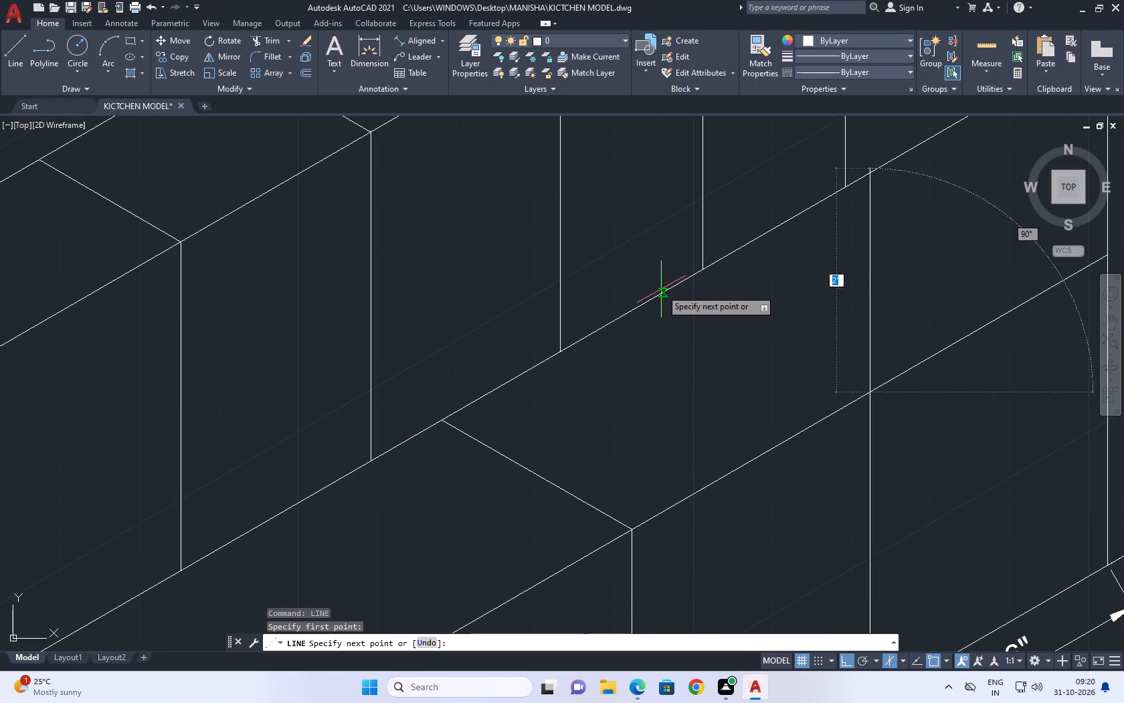
pyautogui.press('F5')
pyautogui.click(656, 261)
pyautogui.press('Escape')
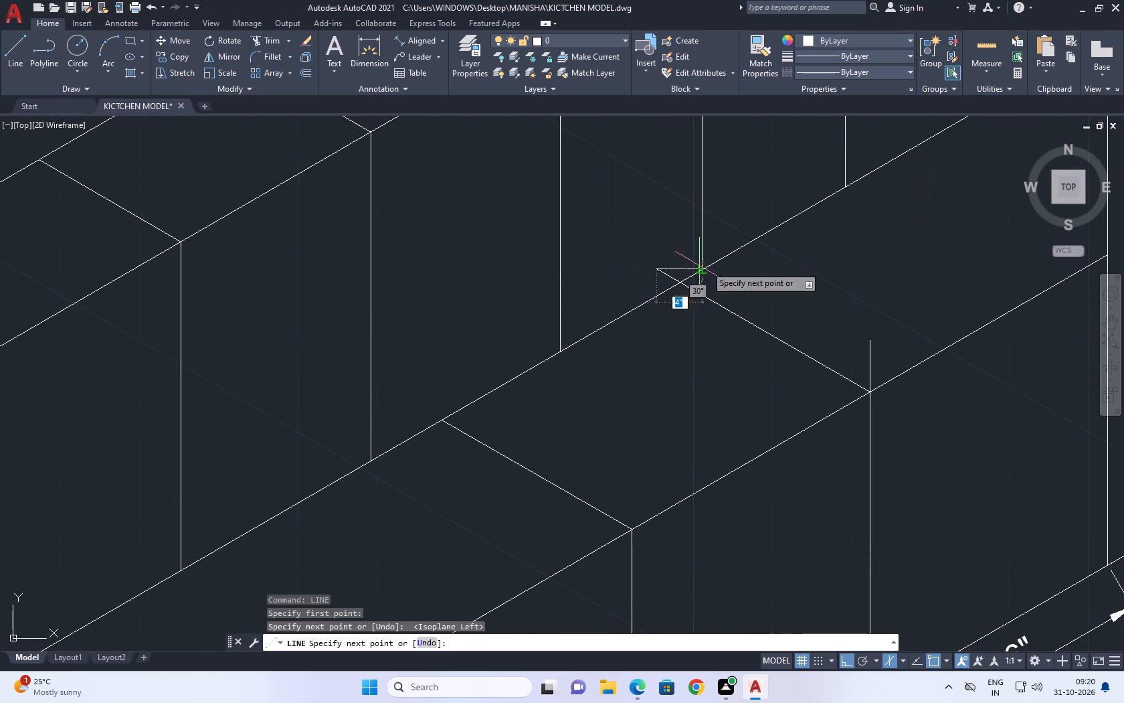
# Trim the new divider's overshoots: the depth line beyond the rear top edge and the vertical above the front top edge.
pyautogui.moveTo(730, 268); pyautogui.dragTo(705, 269, button='middle')
pyautogui.press('t')
pyautogui.press('r')
pyautogui.press('space')
pyautogui.click(652, 272)
pyautogui.click(616, 283)
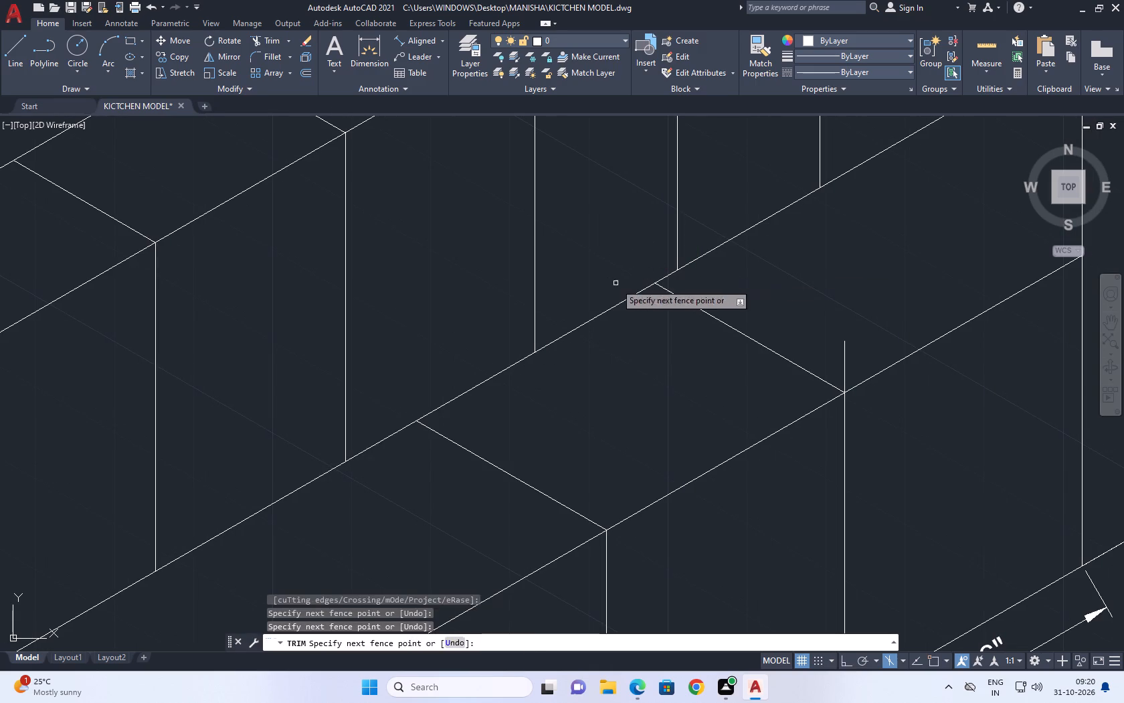
pyautogui.click(830, 351)
pyautogui.click(846, 351)
pyautogui.scroll(-2, 824, 321)
pyautogui.moveTo(899, 313); pyautogui.dragTo(844, 337, button='middle')
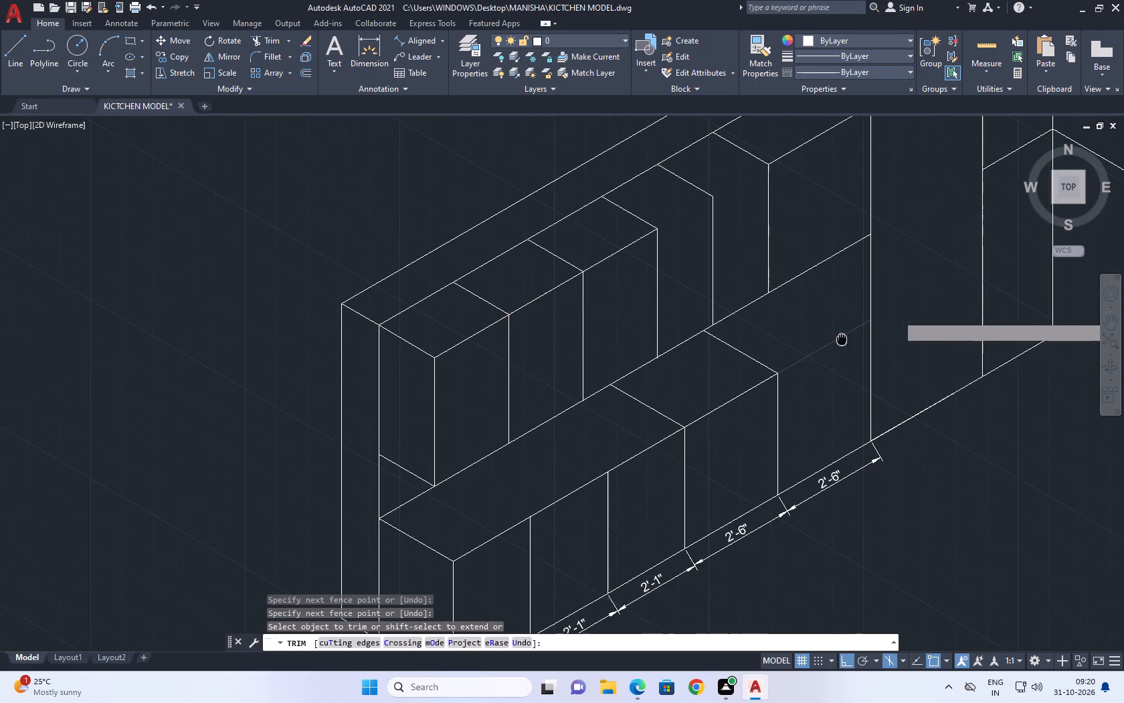
pyautogui.press('Escape')
# Draw a slanted depth line from the lower units' front top corner at the tall end unit, back past the rear top edge.
pyautogui.press('l')
pyautogui.press('space')
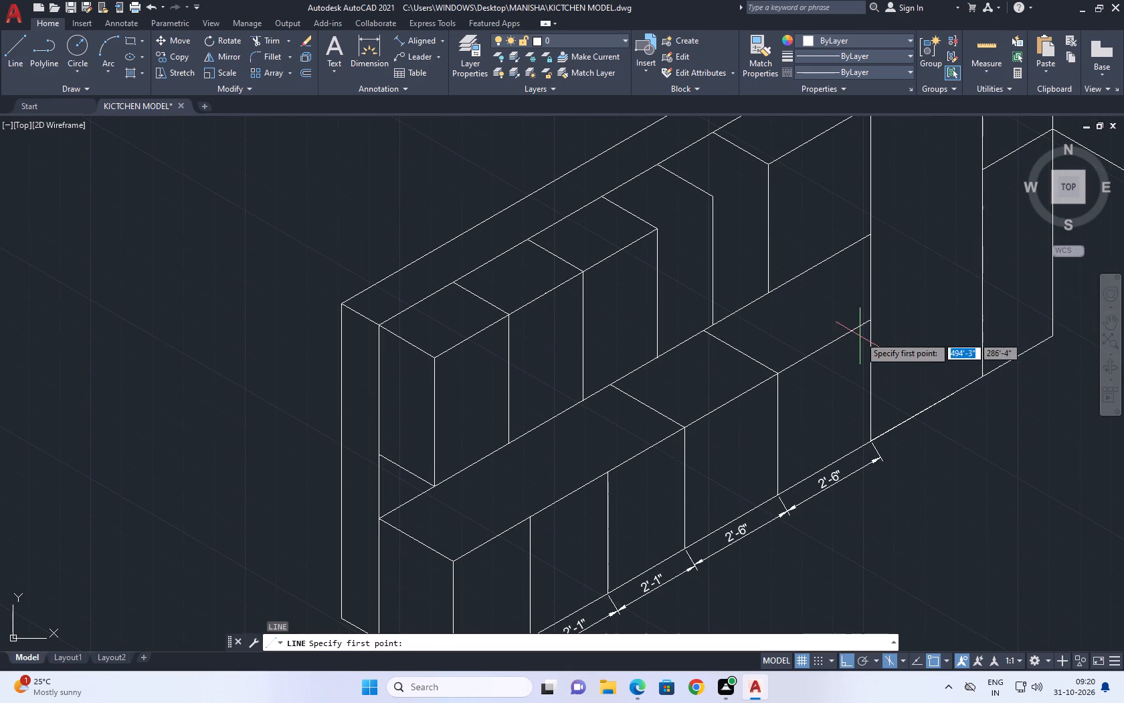
pyautogui.click(868, 318)
pyautogui.click(777, 263)
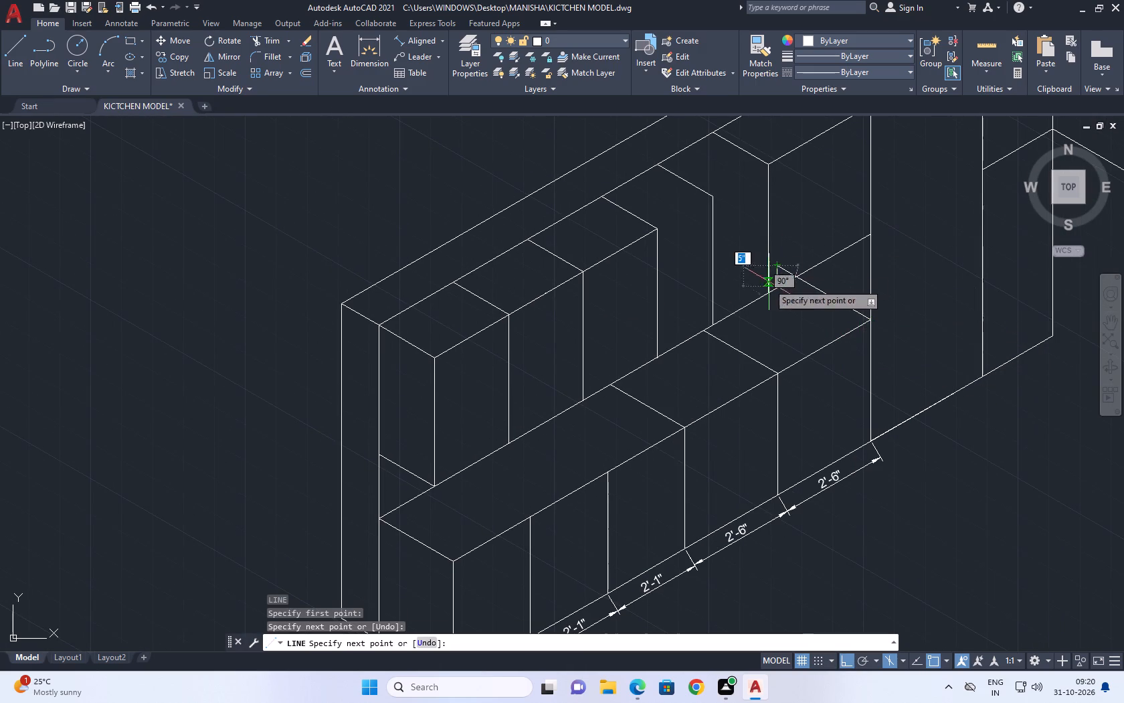
pyautogui.press('Escape')
# Trim the depth line beside the tall end unit where it runs past the lower units' rear top edge.
pyautogui.press('t')
pyautogui.press('r')
pyautogui.press('space')
pyautogui.click(793, 270)
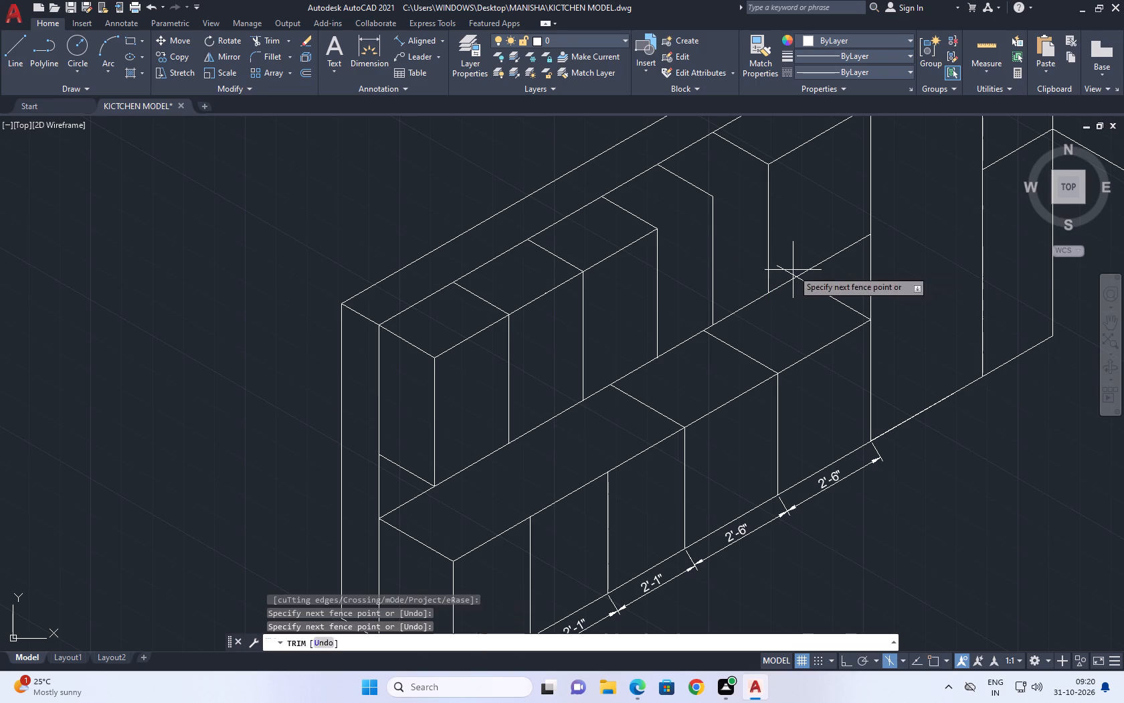
pyautogui.click(773, 279)
pyautogui.press('Escape')
# Examine the overall isometric kitchen, from the cabinet run to the long lines of the adjoining wall.
pyautogui.scroll(-2, 805, 279)
pyautogui.moveTo(844, 279); pyautogui.dragTo(798, 323, button='middle')
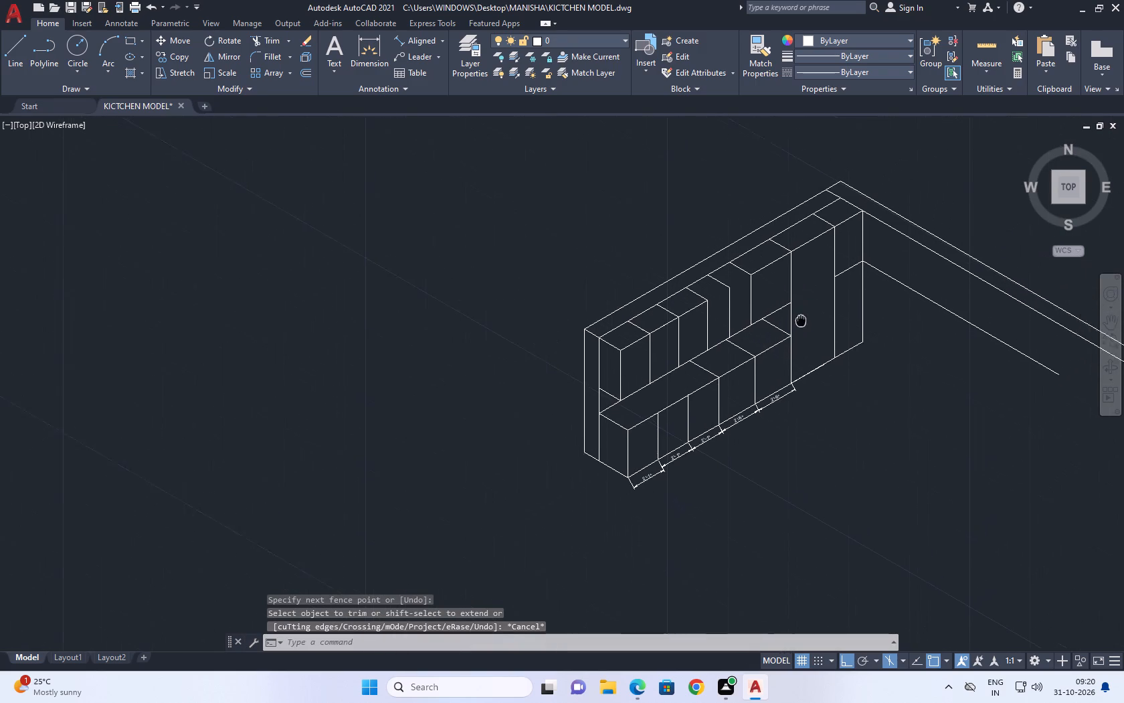
pyautogui.moveTo(798, 323); pyautogui.dragTo(776, 327, button='middle')
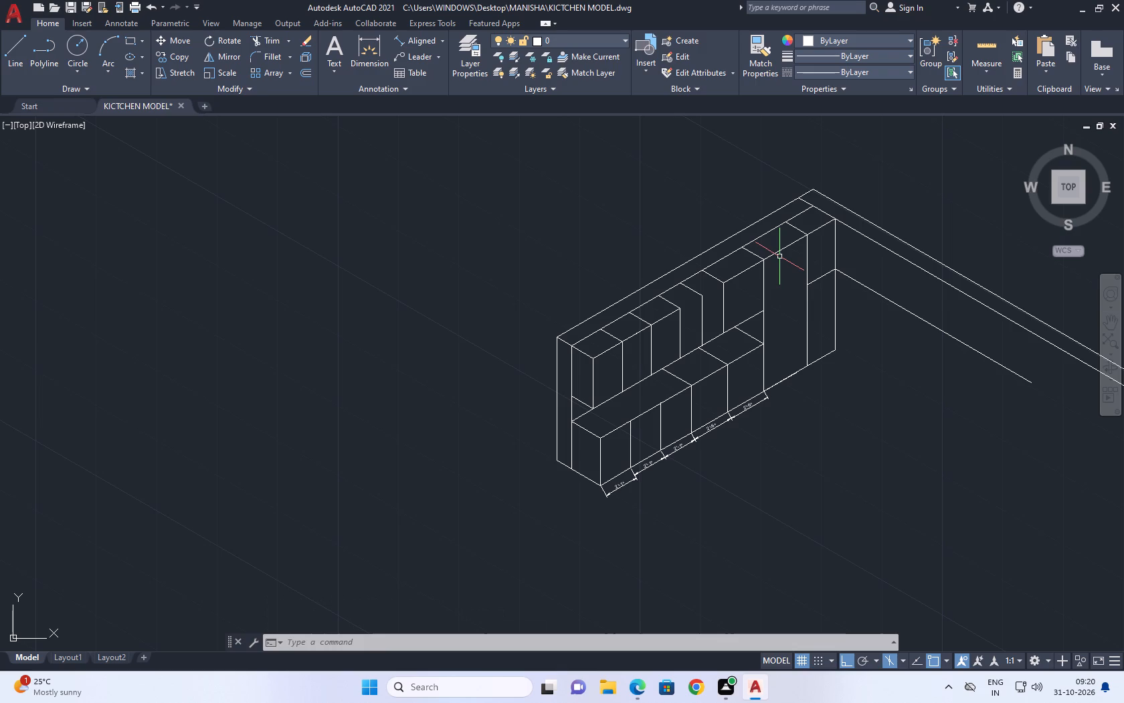
pyautogui.moveTo(569, 426); pyautogui.dragTo(509, 392, button='middle')
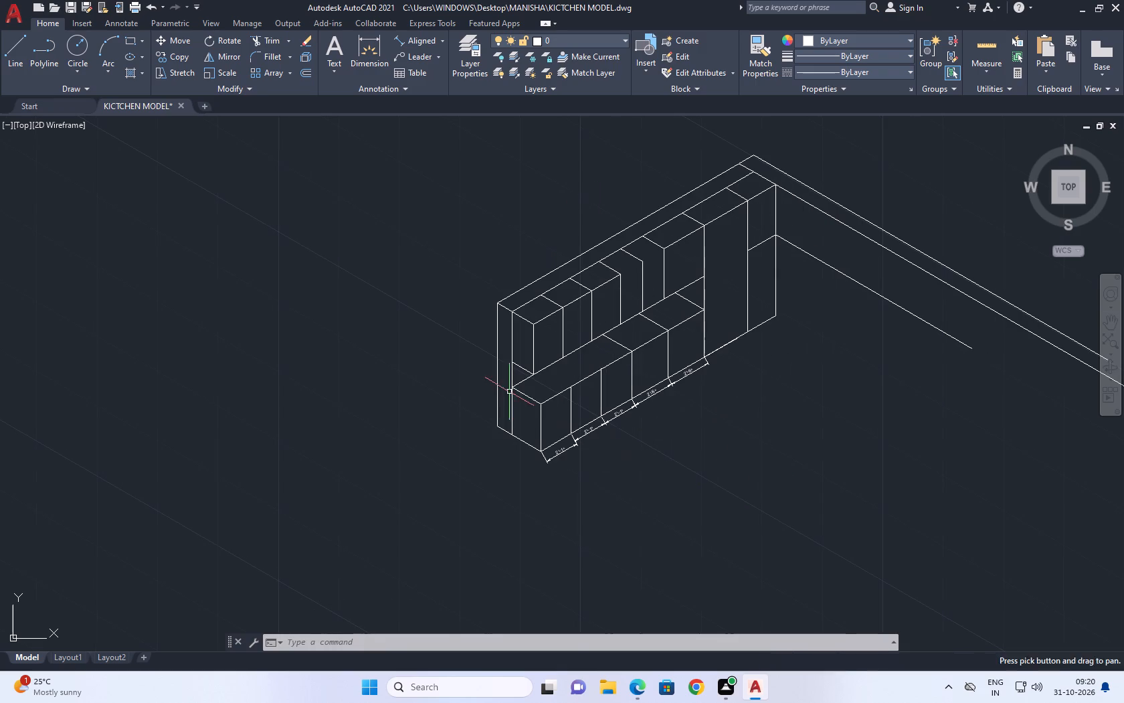
pyautogui.scroll(-1, 515, 389)
pyautogui.middleClick(515, 389)
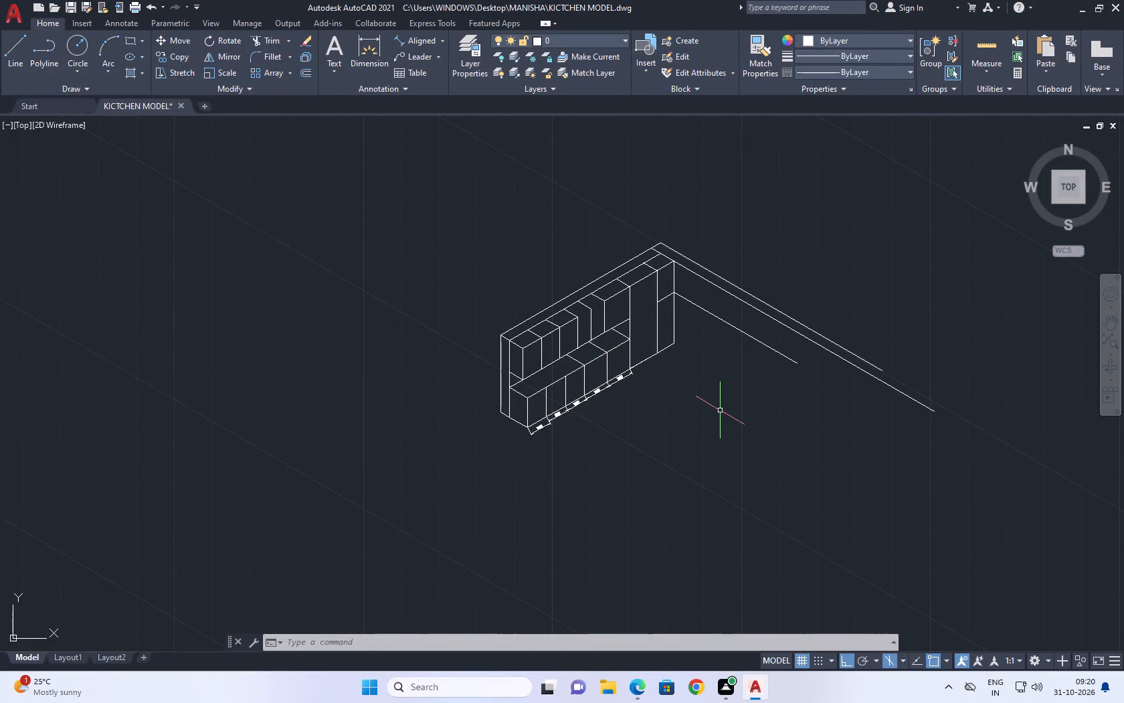
pyautogui.moveTo(659, 317); pyautogui.dragTo(498, 292, button='middle')
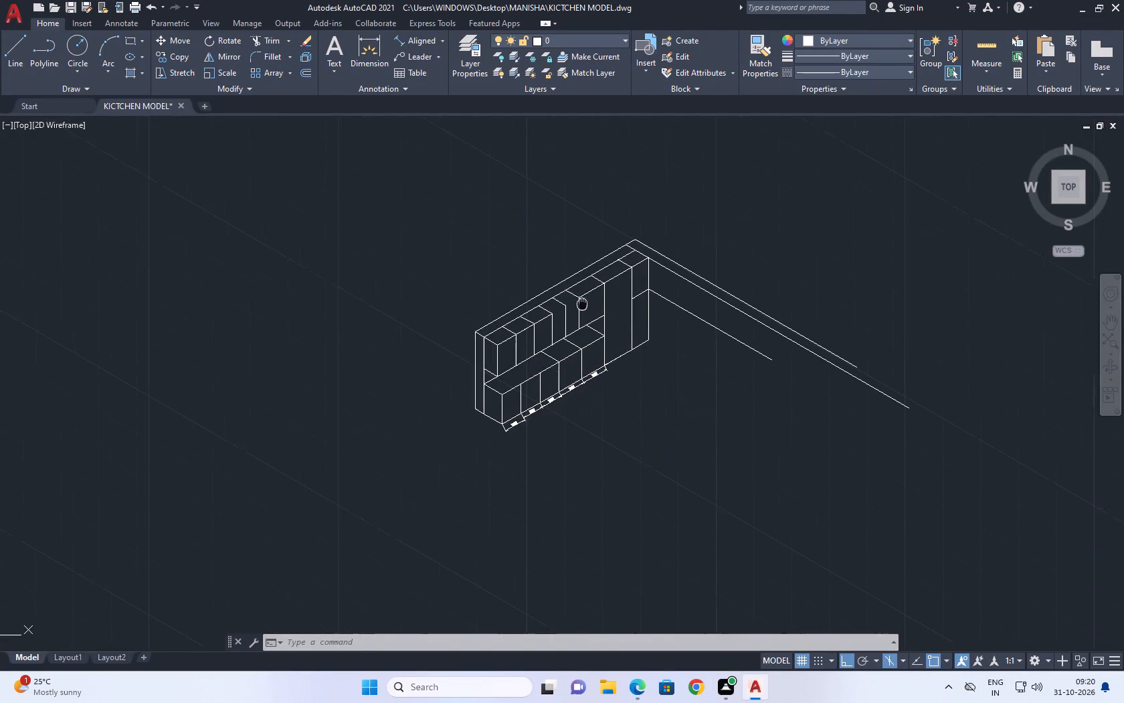
pyautogui.moveTo(498, 292); pyautogui.dragTo(320, 267, button='middle')
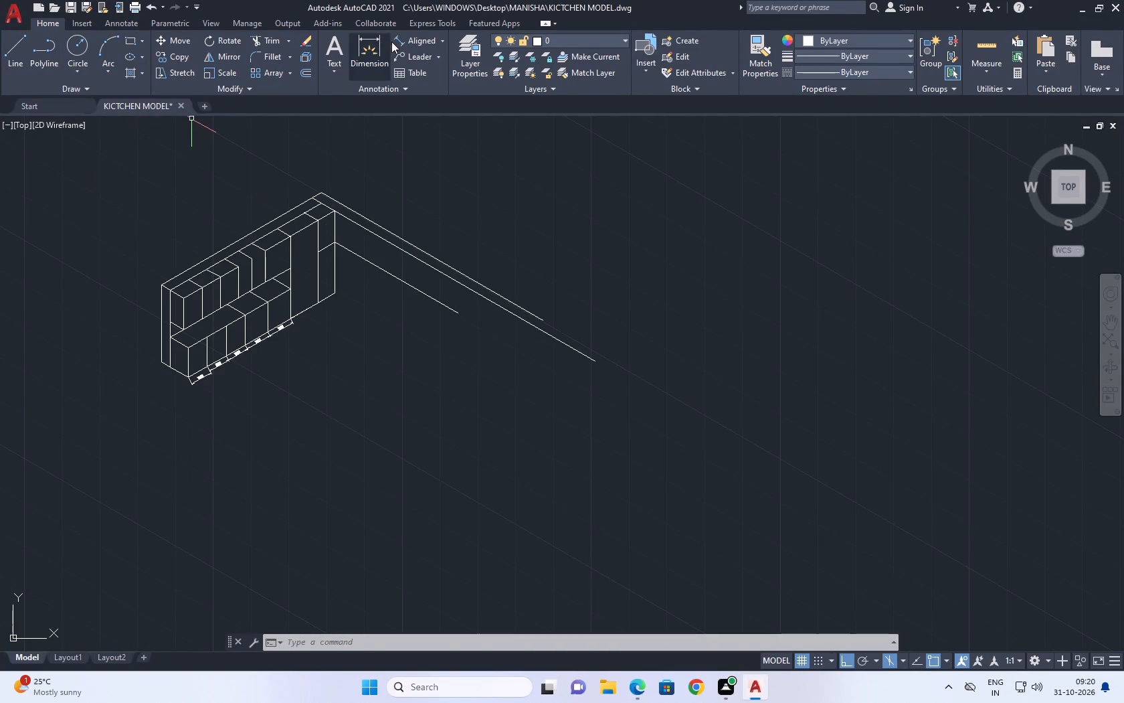
# Add an aligned dimension for the lower unit's height at the open wall end, placed on the wall's outer vertical.
pyautogui.click(403, 42)
pyautogui.scroll(4, 169, 386)
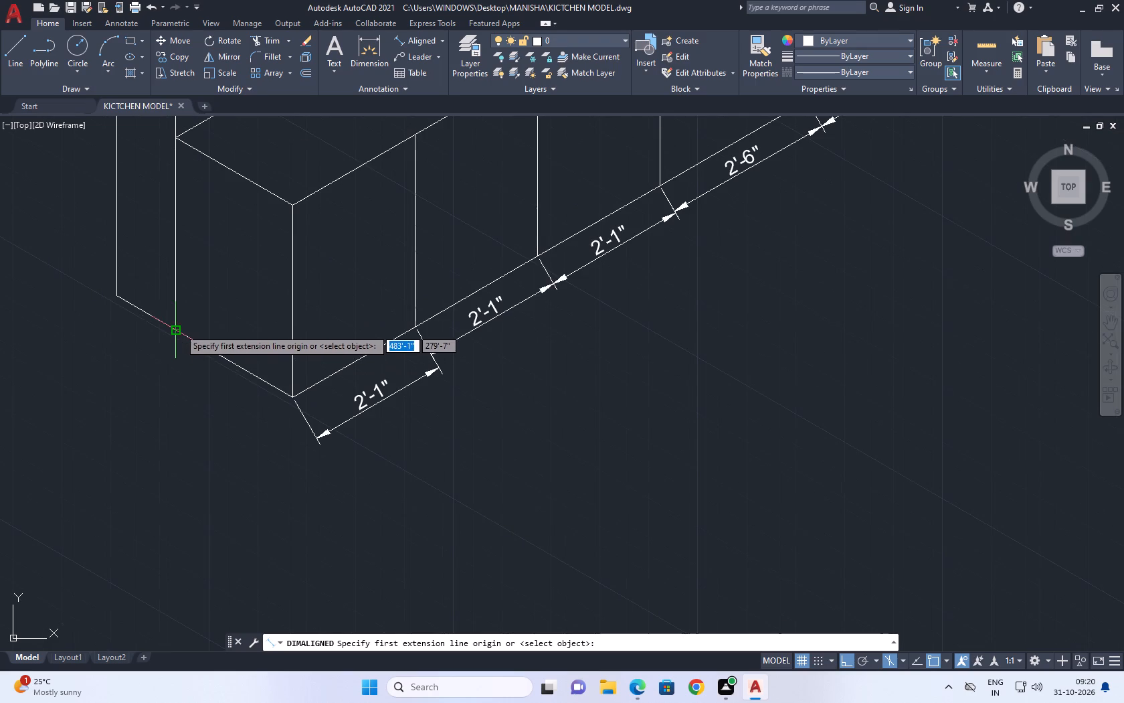
pyautogui.click(175, 330)
pyautogui.moveTo(151, 161); pyautogui.dragTo(190, 268, button='middle')
pyautogui.click(213, 248)
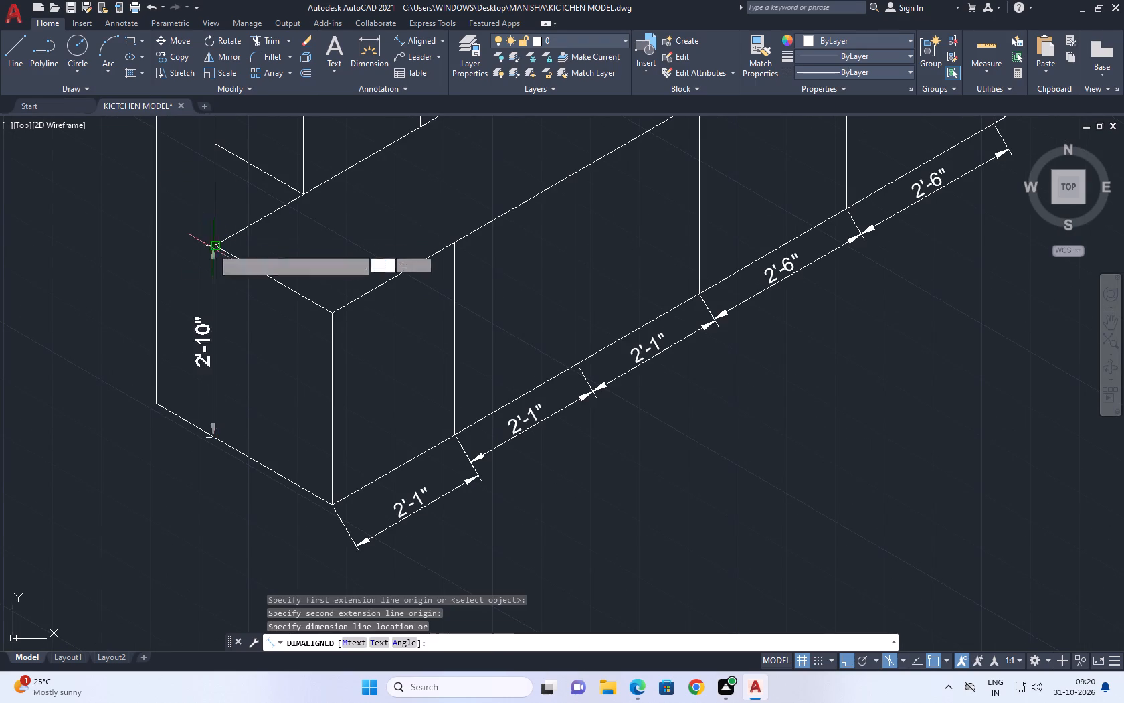
pyautogui.moveTo(114, 271); pyautogui.dragTo(217, 293, button='middle')
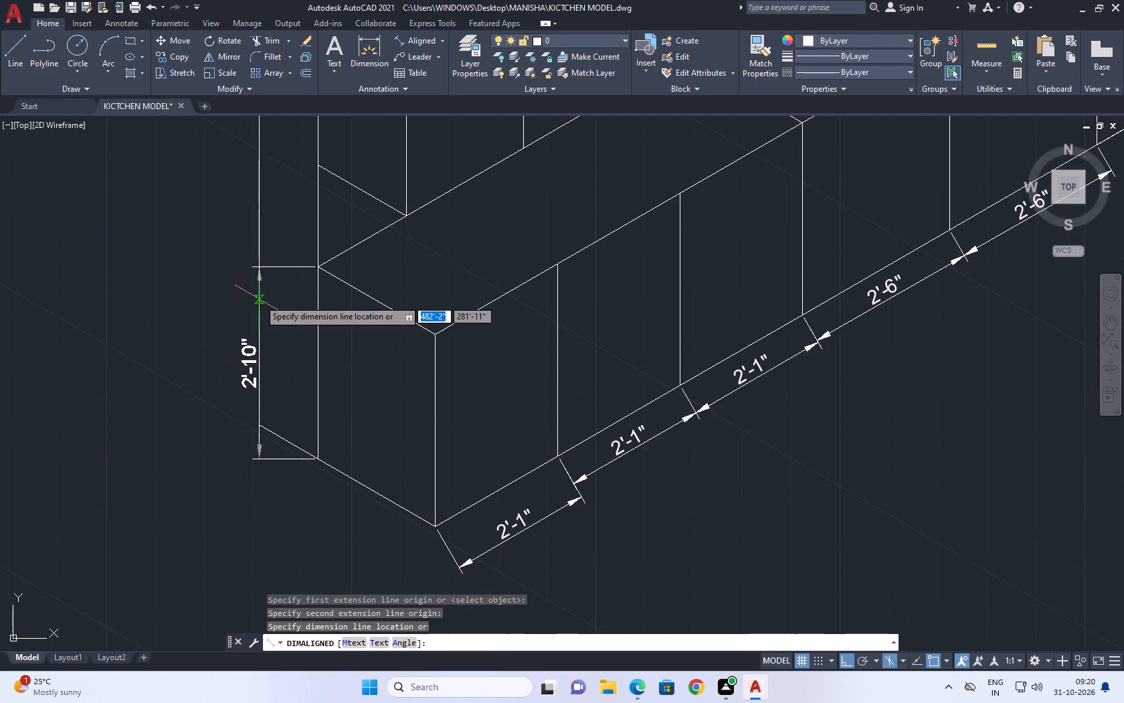
pyautogui.click(256, 305)
# Add an aligned dimension for the gap between the lower unit's top and the upper cabinet's underside, placed outside the wall end.
pyautogui.rightClick(273, 224)
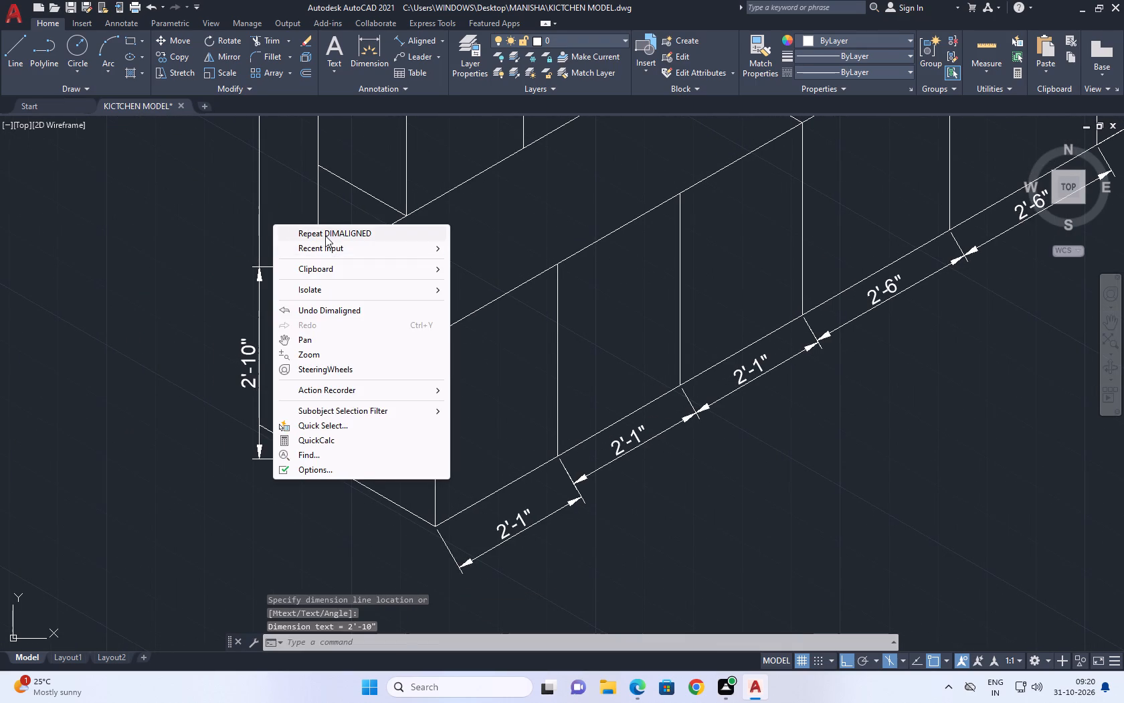
pyautogui.click(325, 236)
pyautogui.click(316, 264)
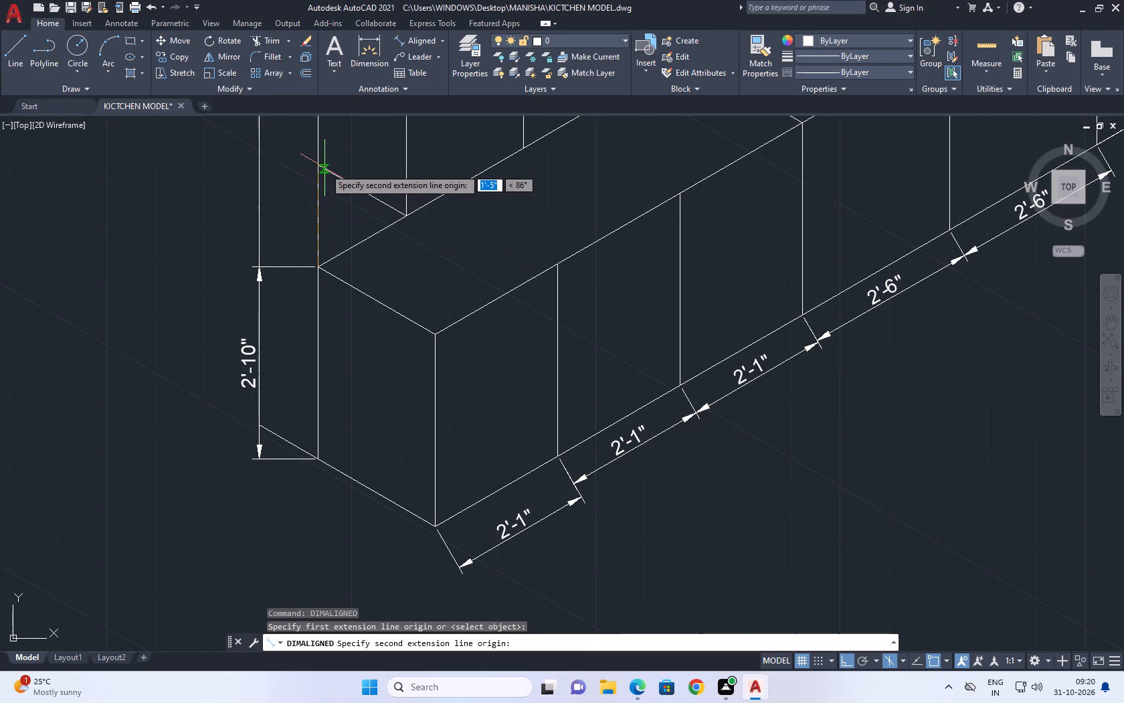
pyautogui.click(320, 165)
pyautogui.click(207, 192)
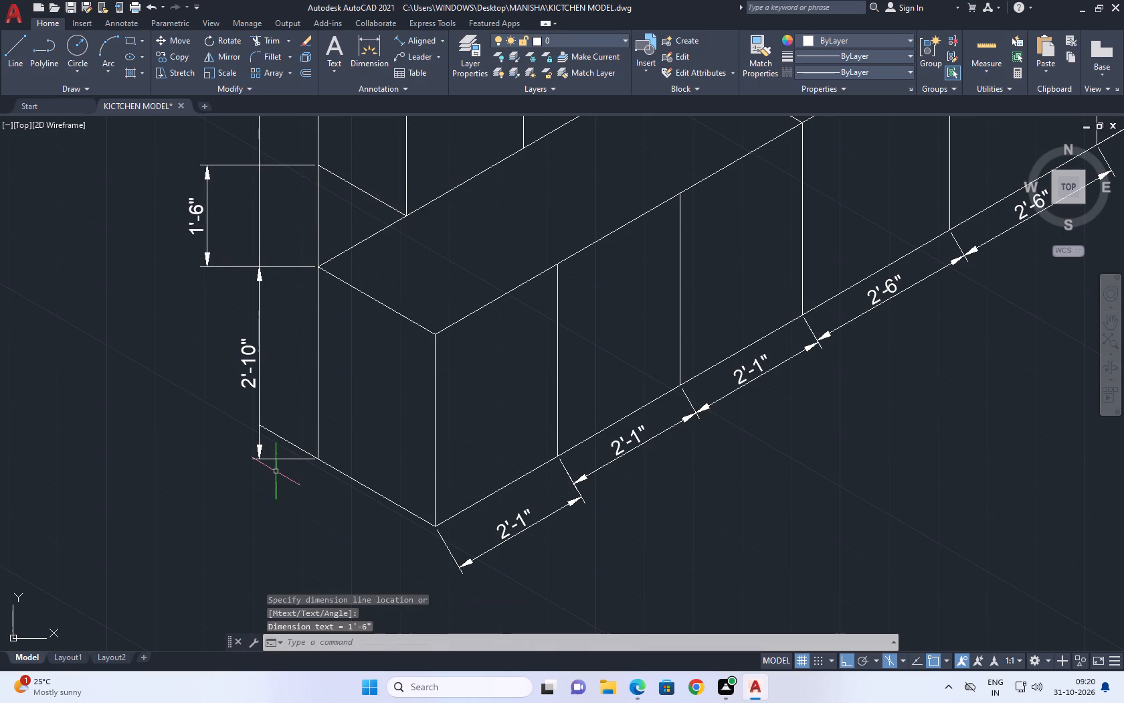
# Move the lower unit's height dimension line outward, roughly in line with the gap dimension above it.
pyautogui.click(276, 462)
pyautogui.click(260, 451)
pyautogui.click(260, 459)
pyautogui.click(202, 464)
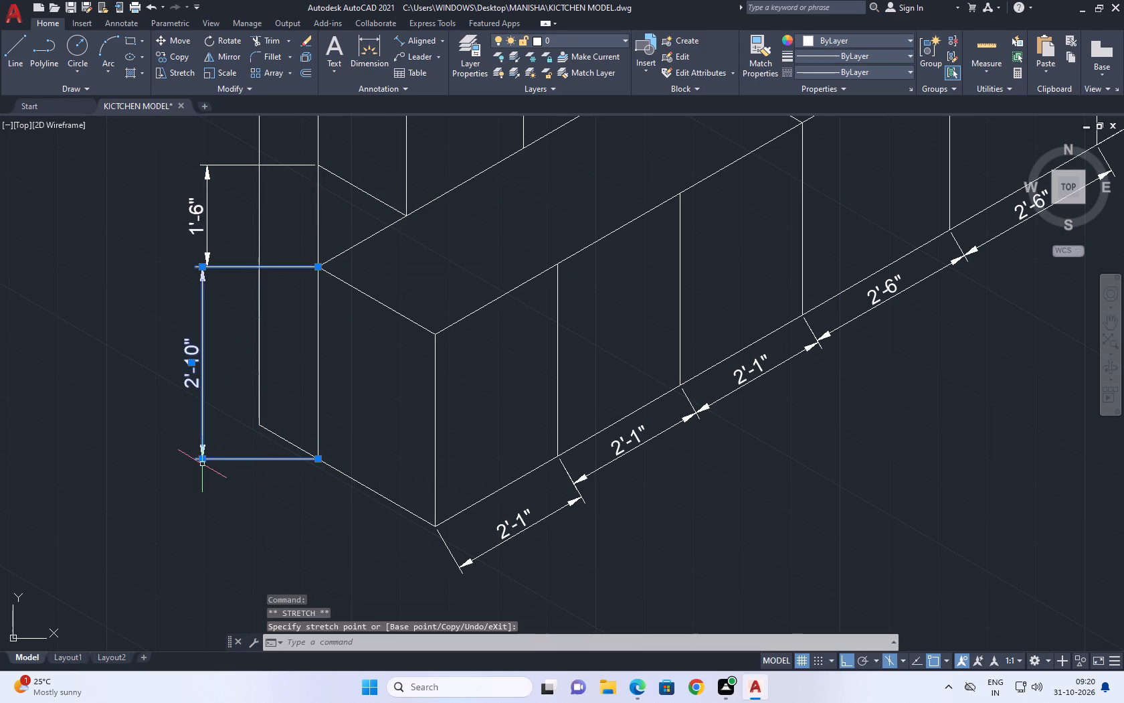
# Add an aligned dimension for the upper cabinet's height at the wall end, in line with the gap dimension below.
pyautogui.moveTo(236, 206); pyautogui.dragTo(289, 396, button='middle')
pyautogui.moveTo(268, 253); pyautogui.dragTo(244, 302, button='right')
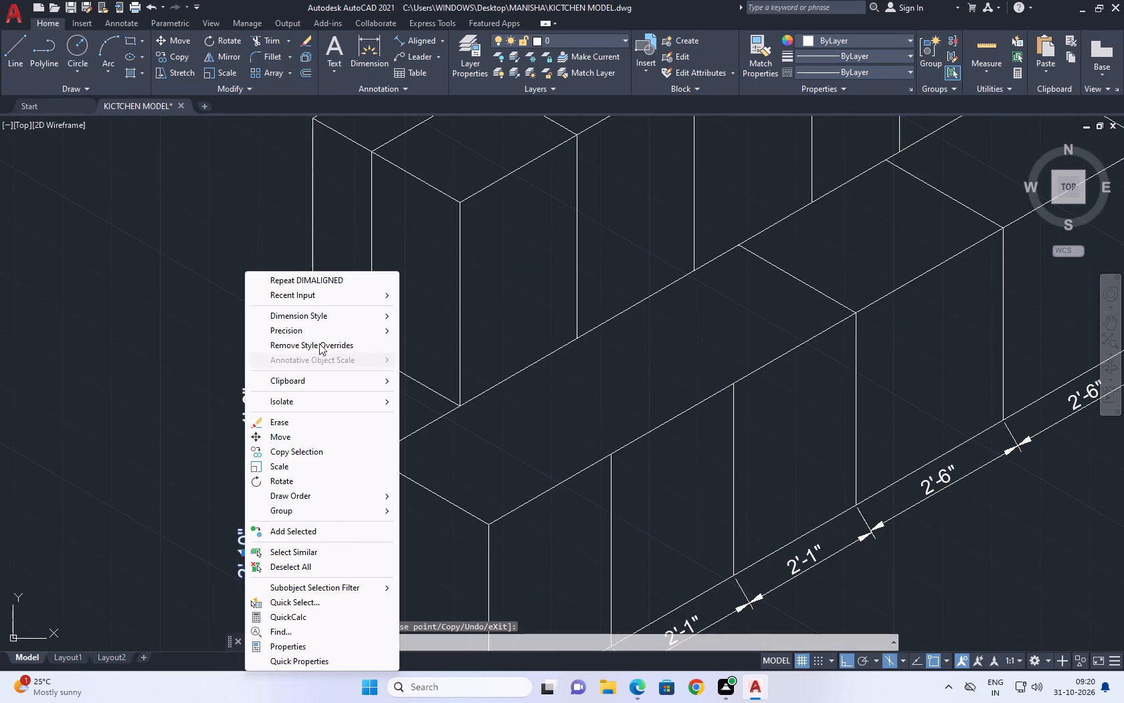
pyautogui.click(300, 278)
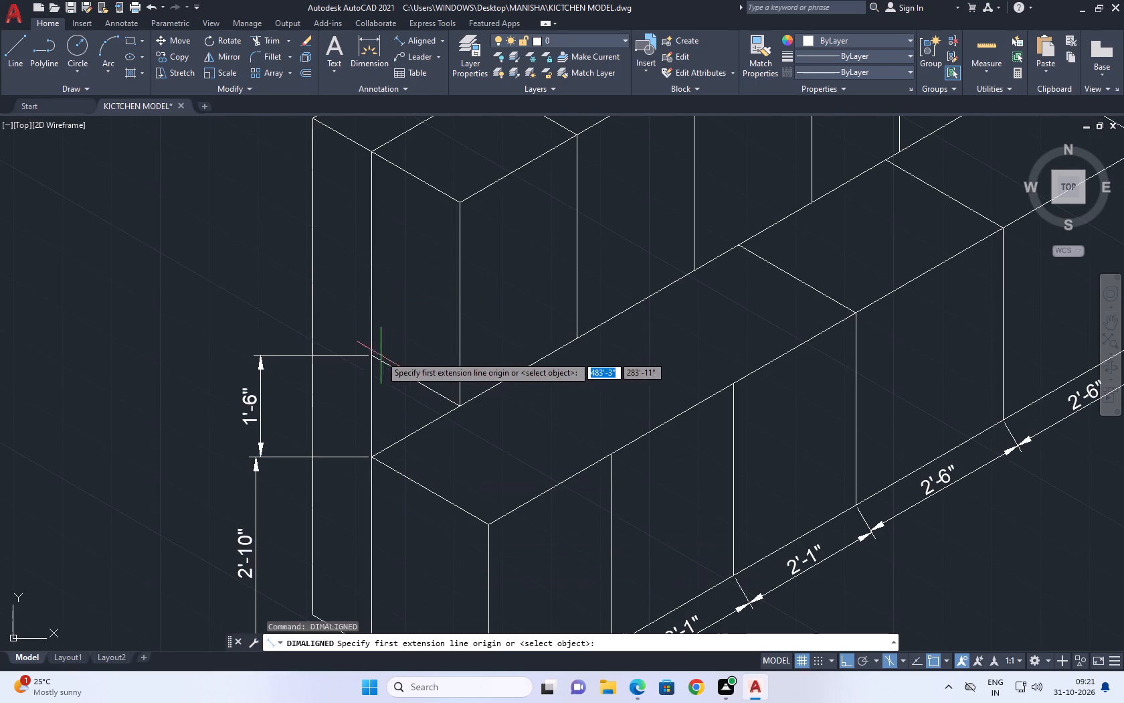
pyautogui.click(374, 356)
pyautogui.click(367, 155)
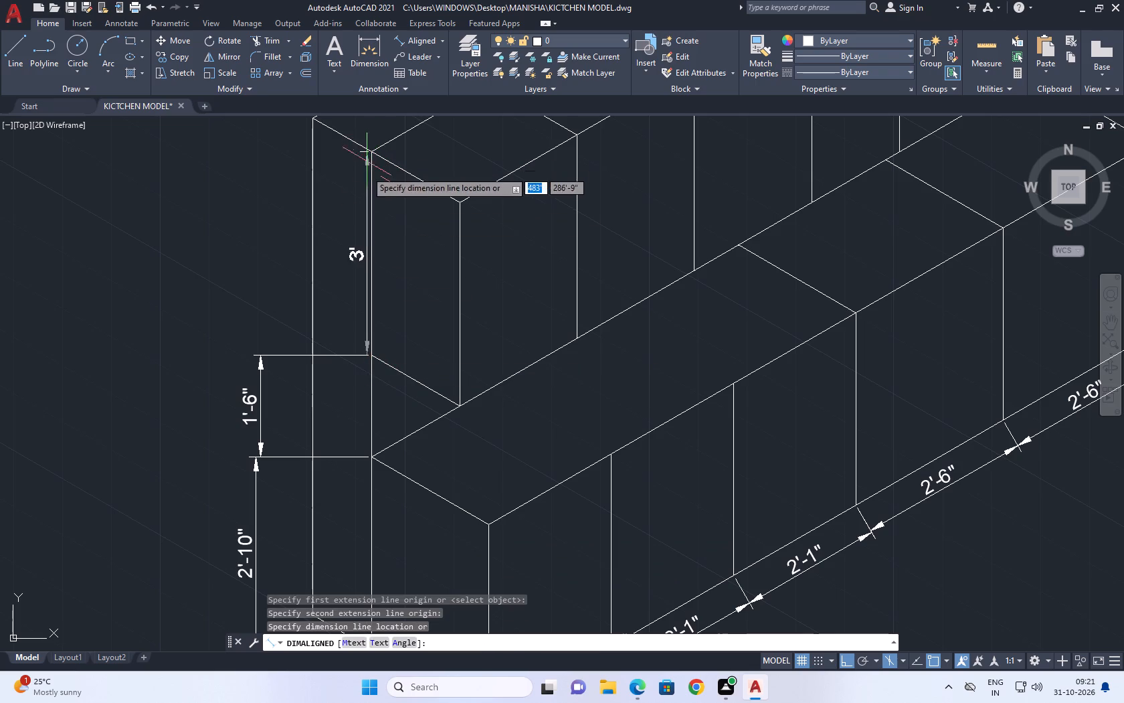
pyautogui.click(258, 355)
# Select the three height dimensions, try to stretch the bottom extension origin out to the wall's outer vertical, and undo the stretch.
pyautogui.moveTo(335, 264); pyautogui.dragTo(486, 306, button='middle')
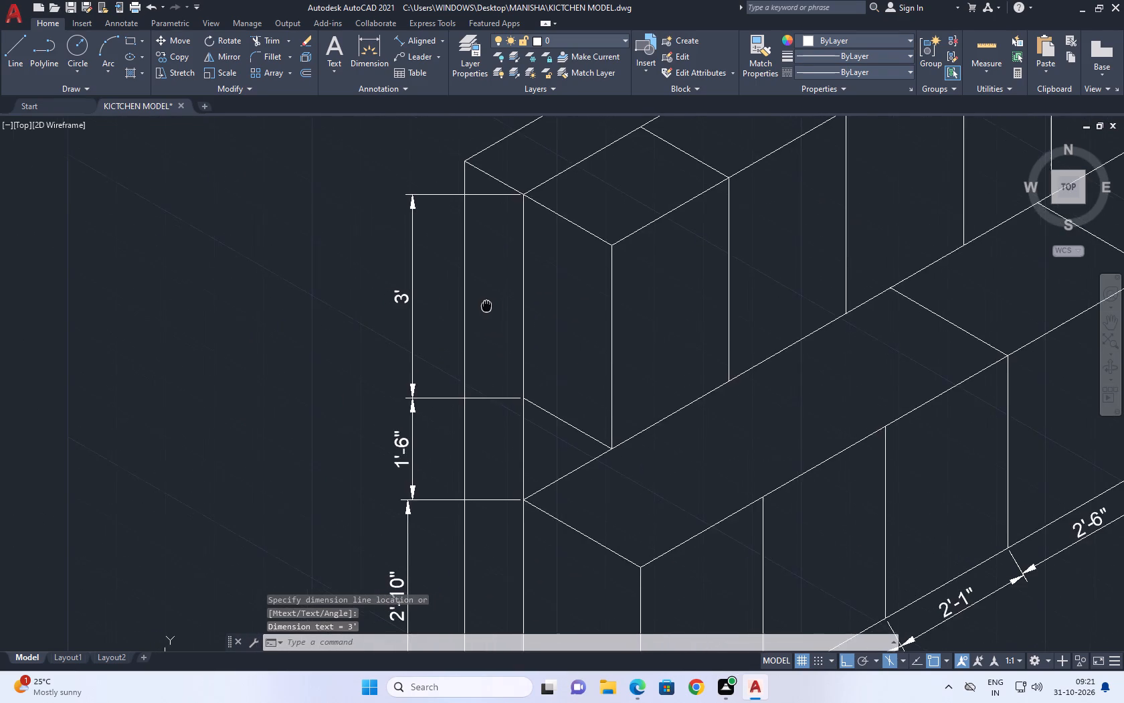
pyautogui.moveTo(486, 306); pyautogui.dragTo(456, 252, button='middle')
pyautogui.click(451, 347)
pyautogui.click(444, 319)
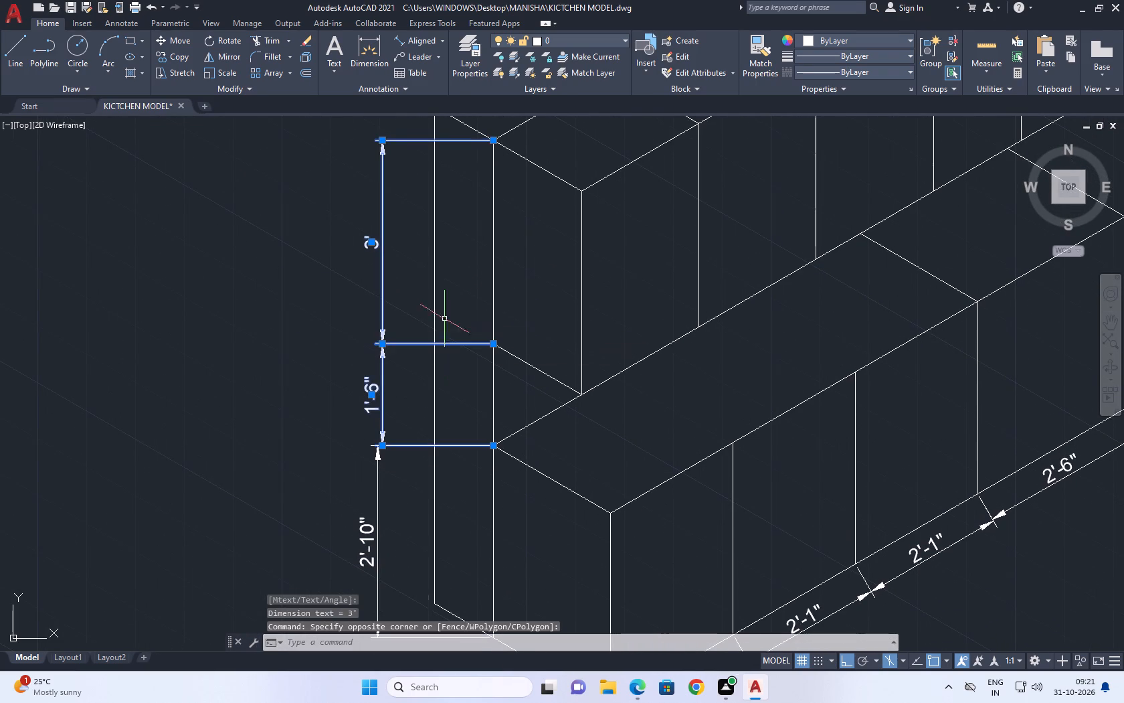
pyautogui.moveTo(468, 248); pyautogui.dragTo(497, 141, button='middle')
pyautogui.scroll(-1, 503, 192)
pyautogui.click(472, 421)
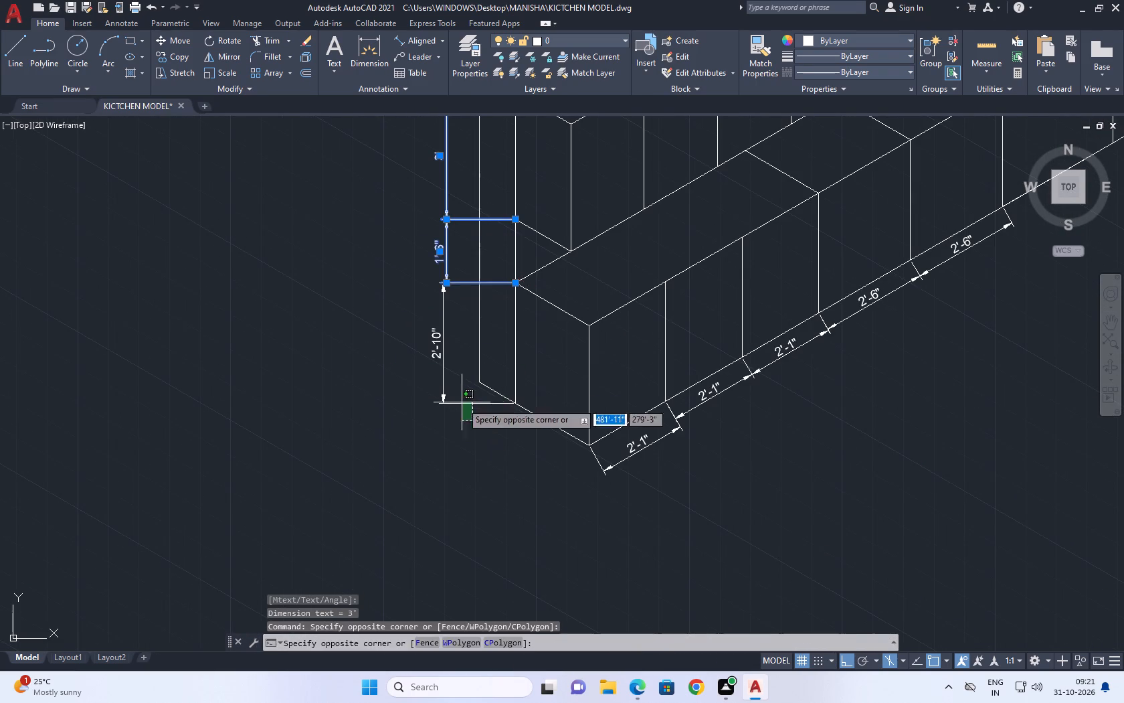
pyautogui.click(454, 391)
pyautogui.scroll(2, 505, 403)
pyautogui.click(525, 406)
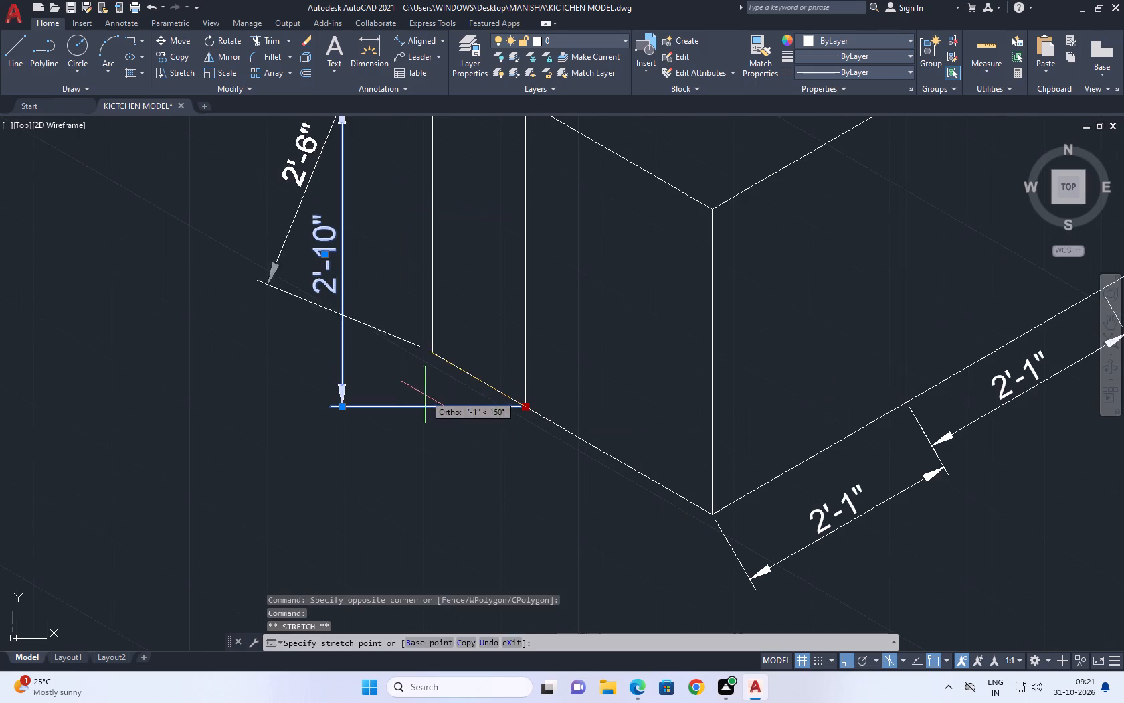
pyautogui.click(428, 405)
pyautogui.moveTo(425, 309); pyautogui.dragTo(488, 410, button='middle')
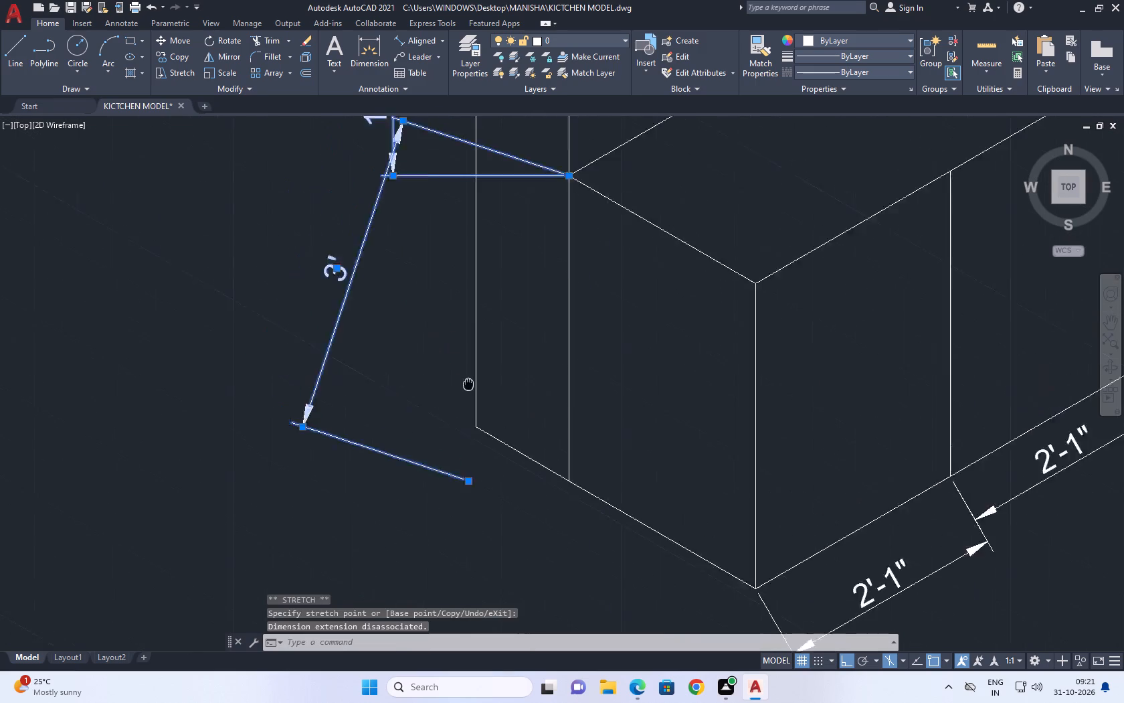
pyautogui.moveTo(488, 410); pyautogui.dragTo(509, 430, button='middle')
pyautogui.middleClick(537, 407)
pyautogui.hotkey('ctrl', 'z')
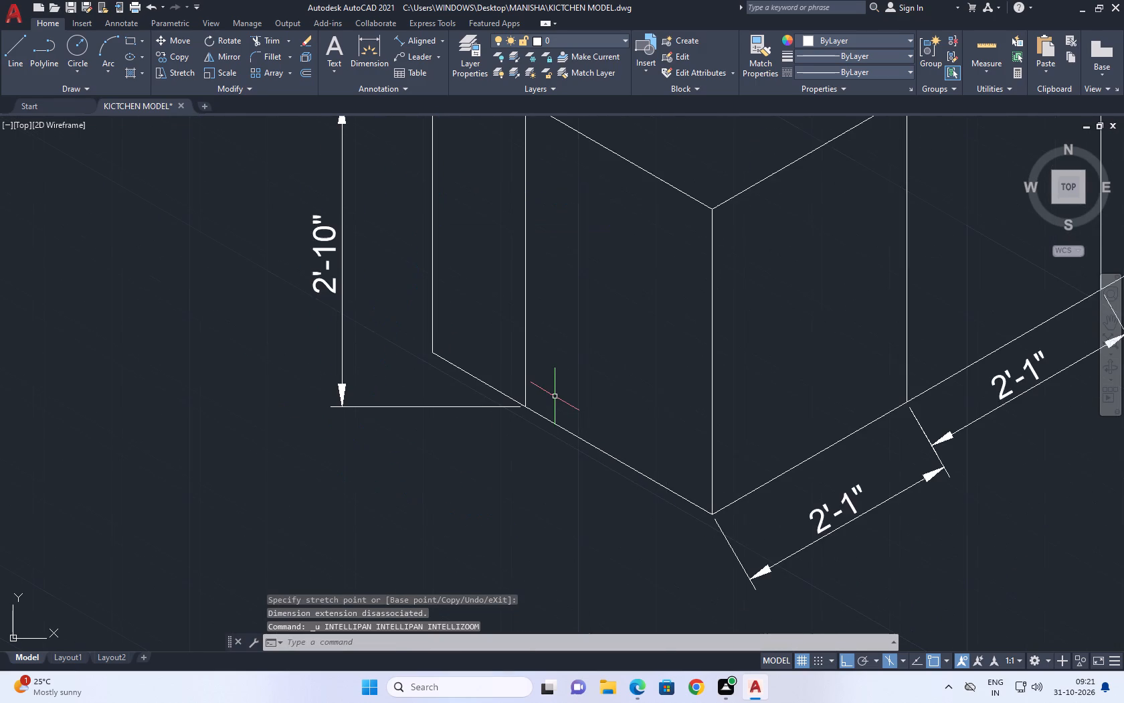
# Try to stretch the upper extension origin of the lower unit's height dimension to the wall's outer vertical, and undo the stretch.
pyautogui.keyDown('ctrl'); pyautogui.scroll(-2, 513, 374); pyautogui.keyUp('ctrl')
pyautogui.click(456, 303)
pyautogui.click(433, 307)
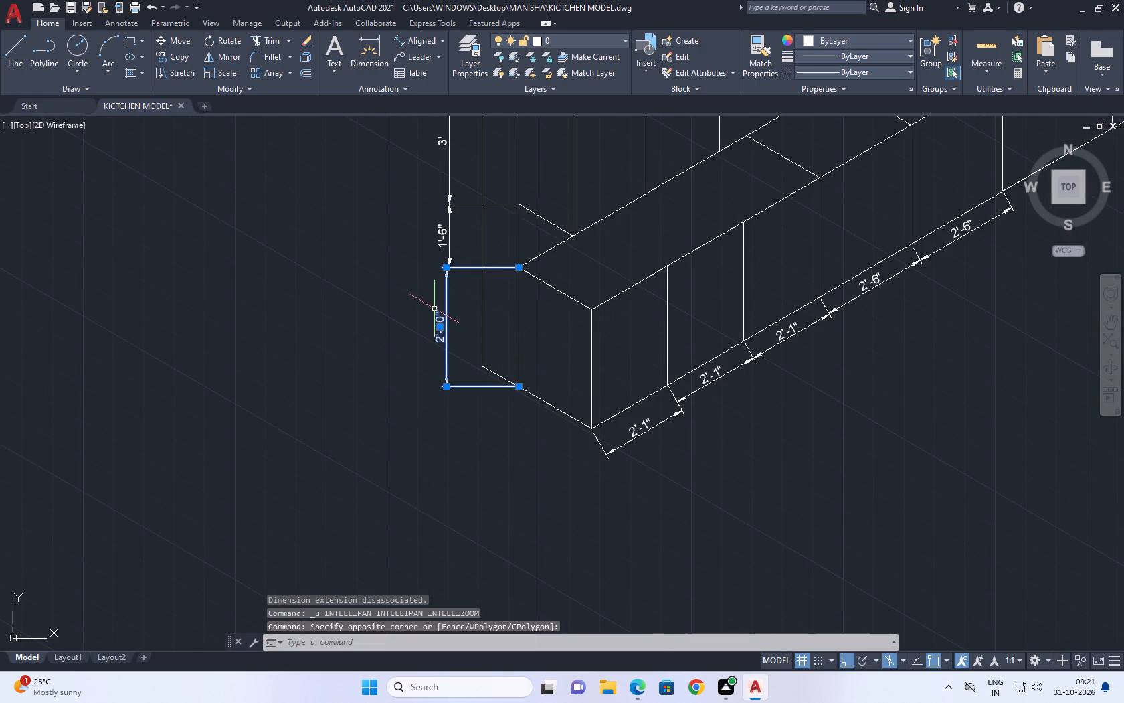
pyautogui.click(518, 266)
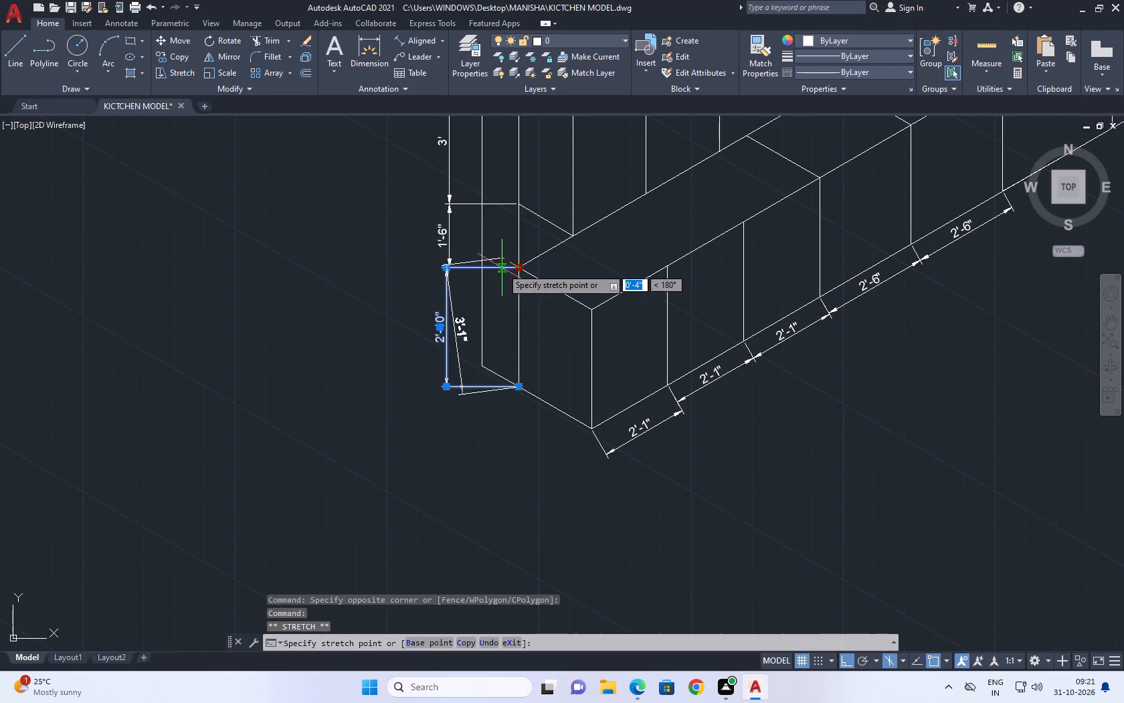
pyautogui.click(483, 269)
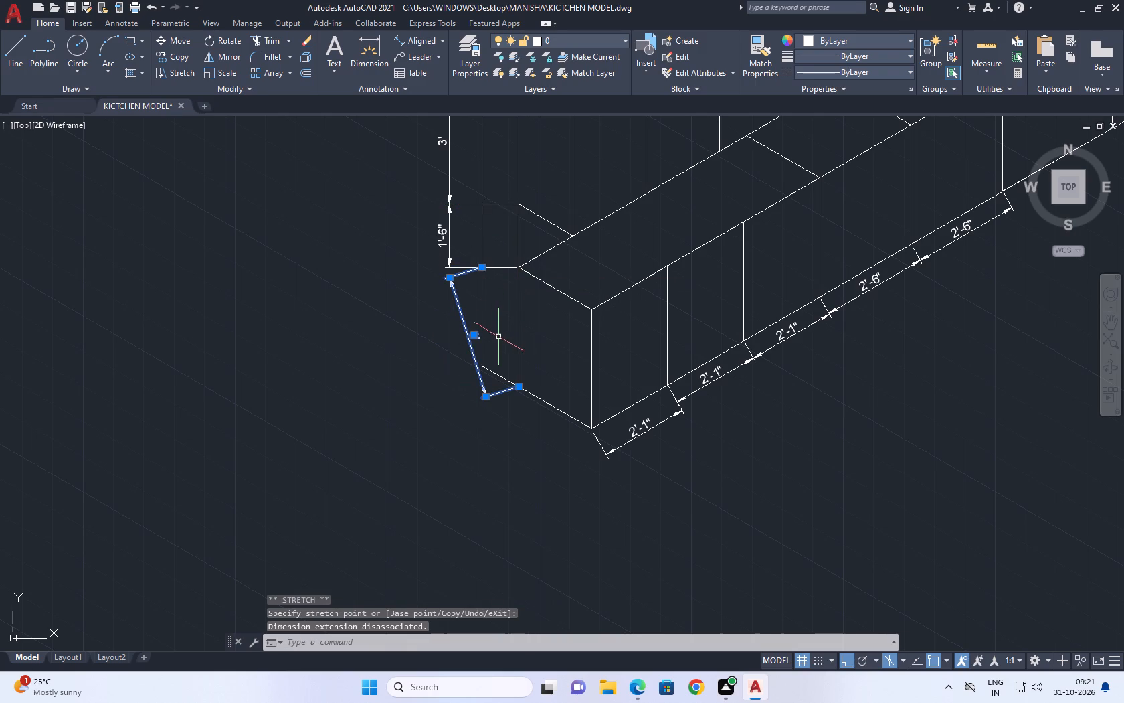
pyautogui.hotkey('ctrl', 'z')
# Select the three height dimensions and shift the upper cabinet's dimension line inward between the wall end's two vertical edges.
pyautogui.moveTo(449, 255); pyautogui.dragTo(528, 331, button='middle')
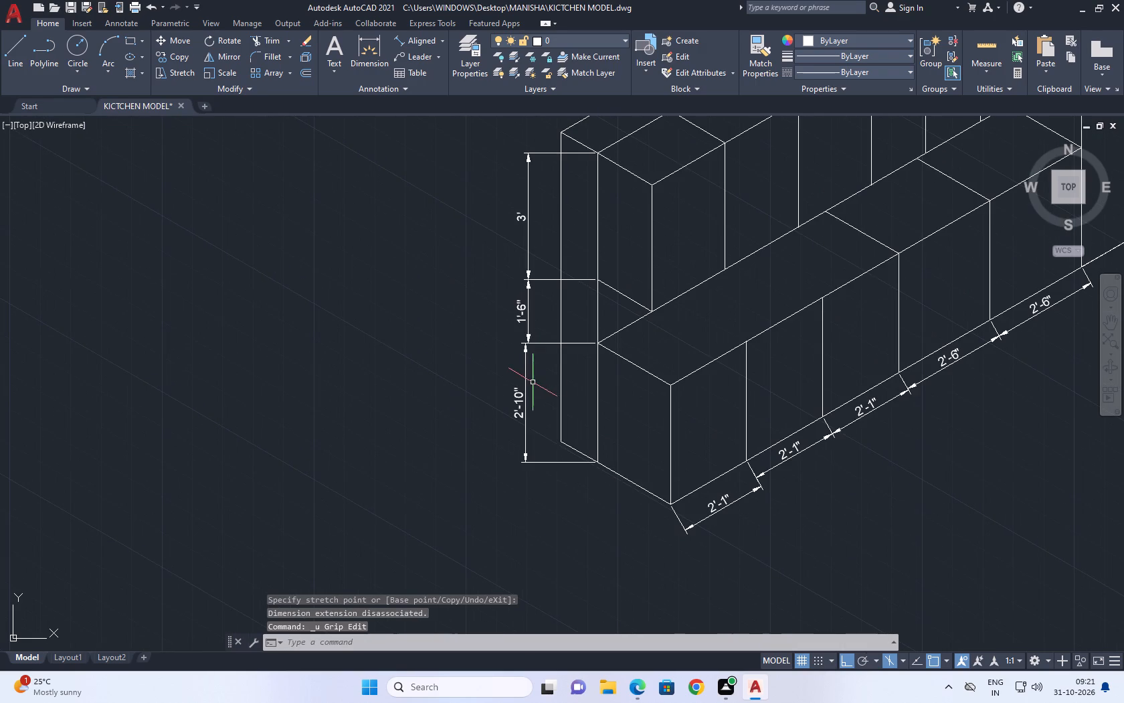
pyautogui.click(527, 362)
pyautogui.click(523, 316)
pyautogui.click(528, 228)
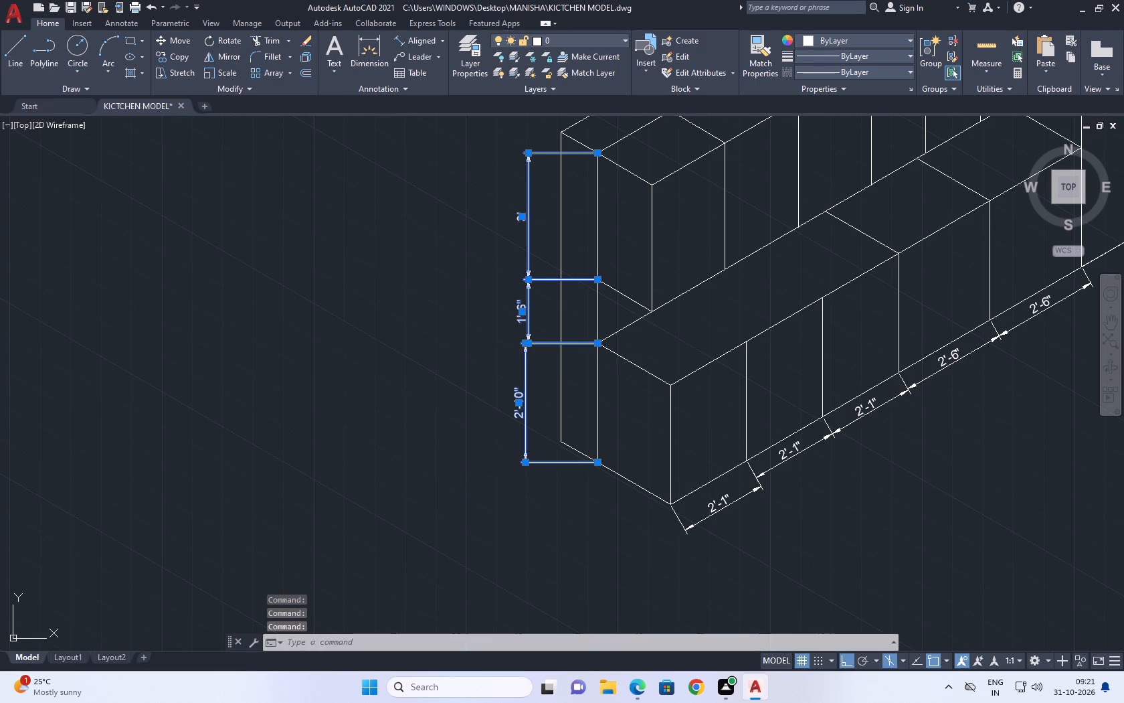
pyautogui.click(523, 217)
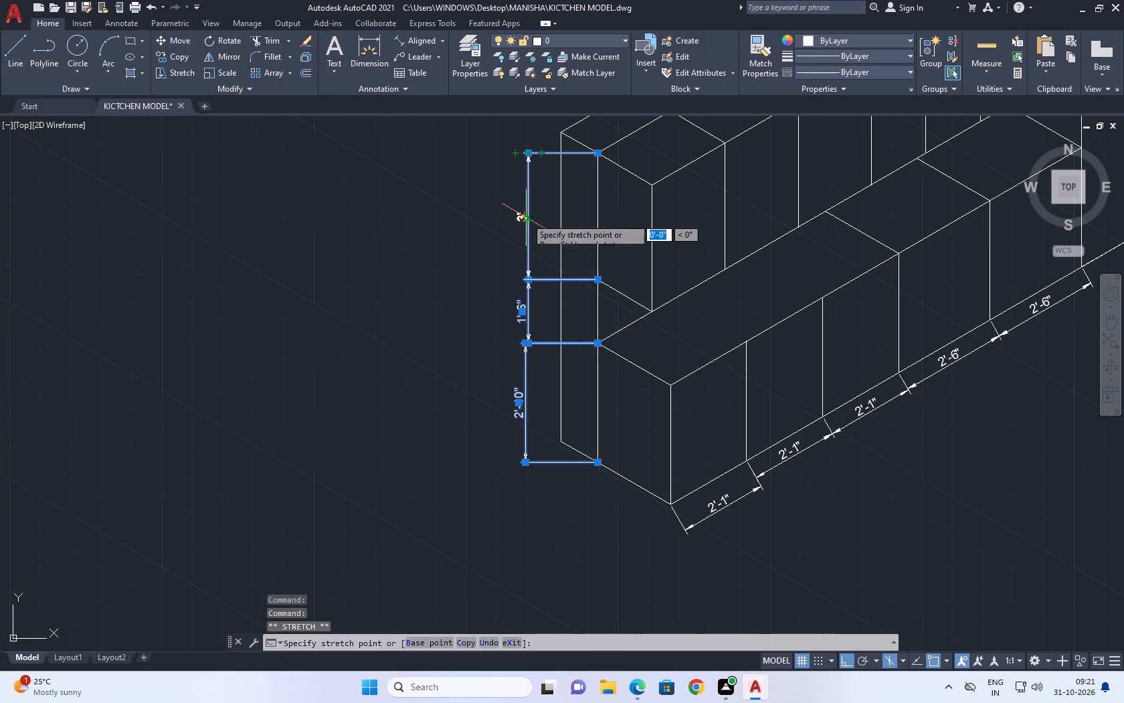
pyautogui.click(581, 221)
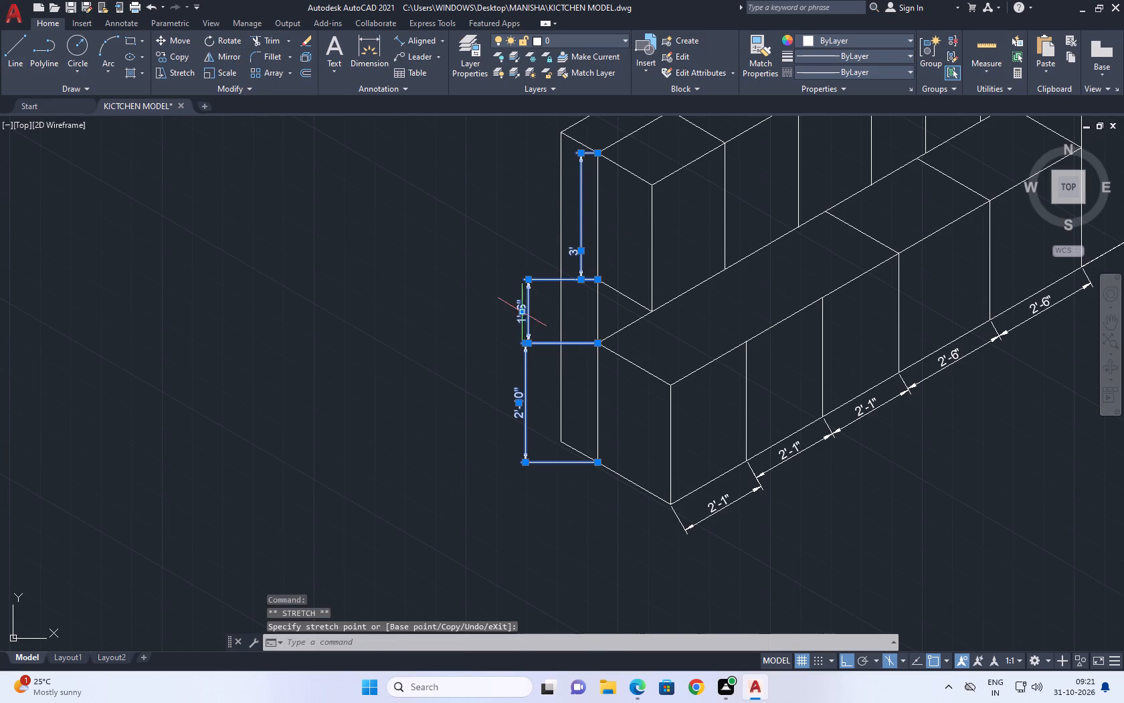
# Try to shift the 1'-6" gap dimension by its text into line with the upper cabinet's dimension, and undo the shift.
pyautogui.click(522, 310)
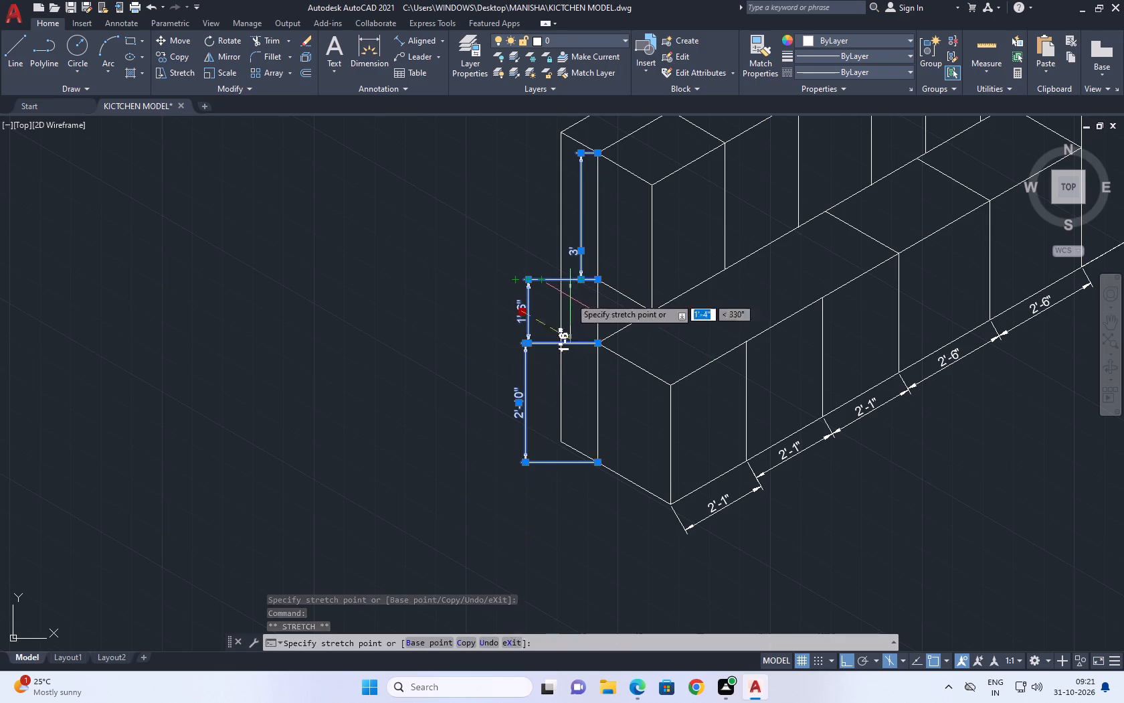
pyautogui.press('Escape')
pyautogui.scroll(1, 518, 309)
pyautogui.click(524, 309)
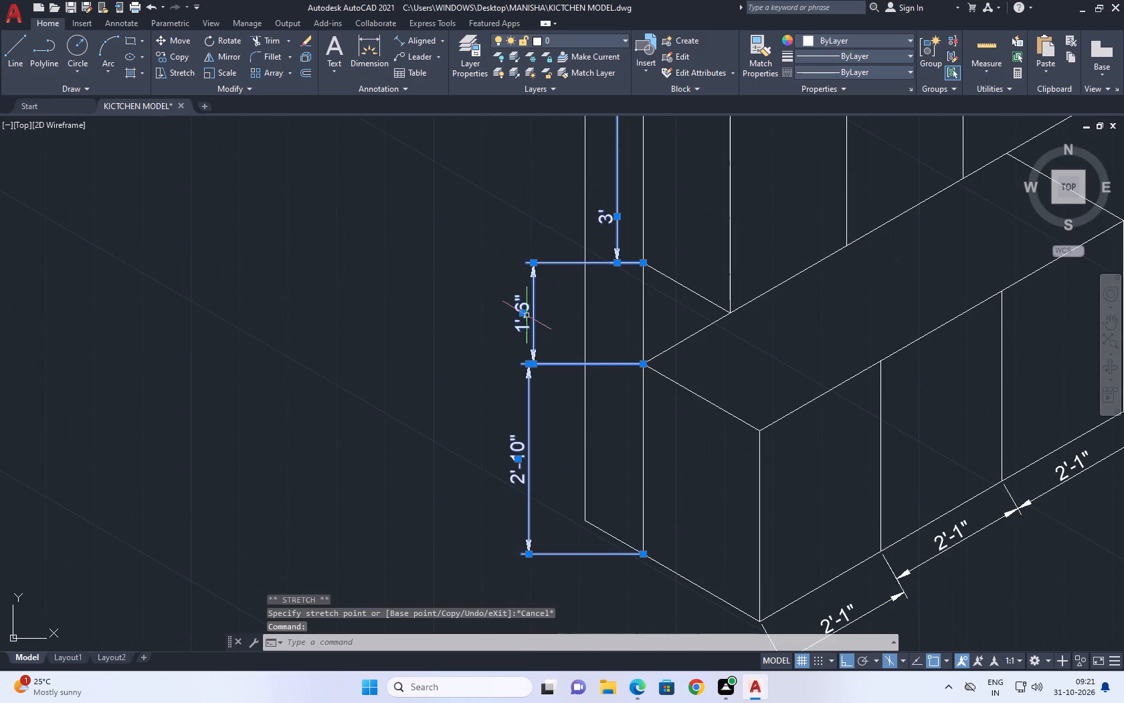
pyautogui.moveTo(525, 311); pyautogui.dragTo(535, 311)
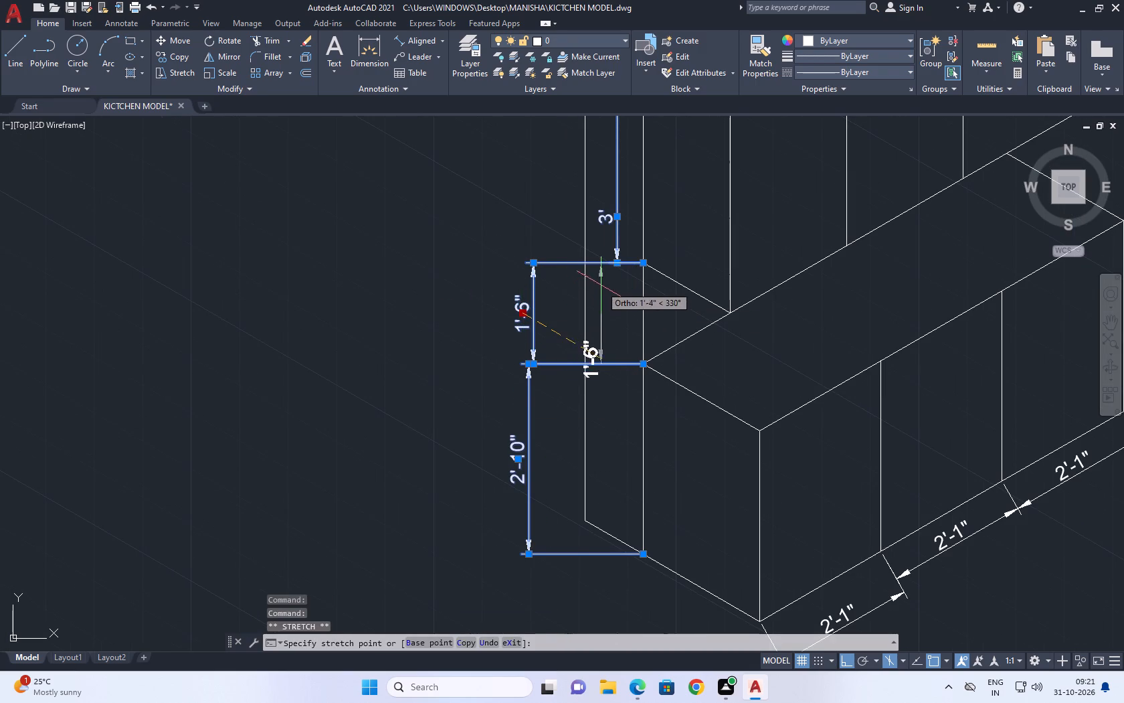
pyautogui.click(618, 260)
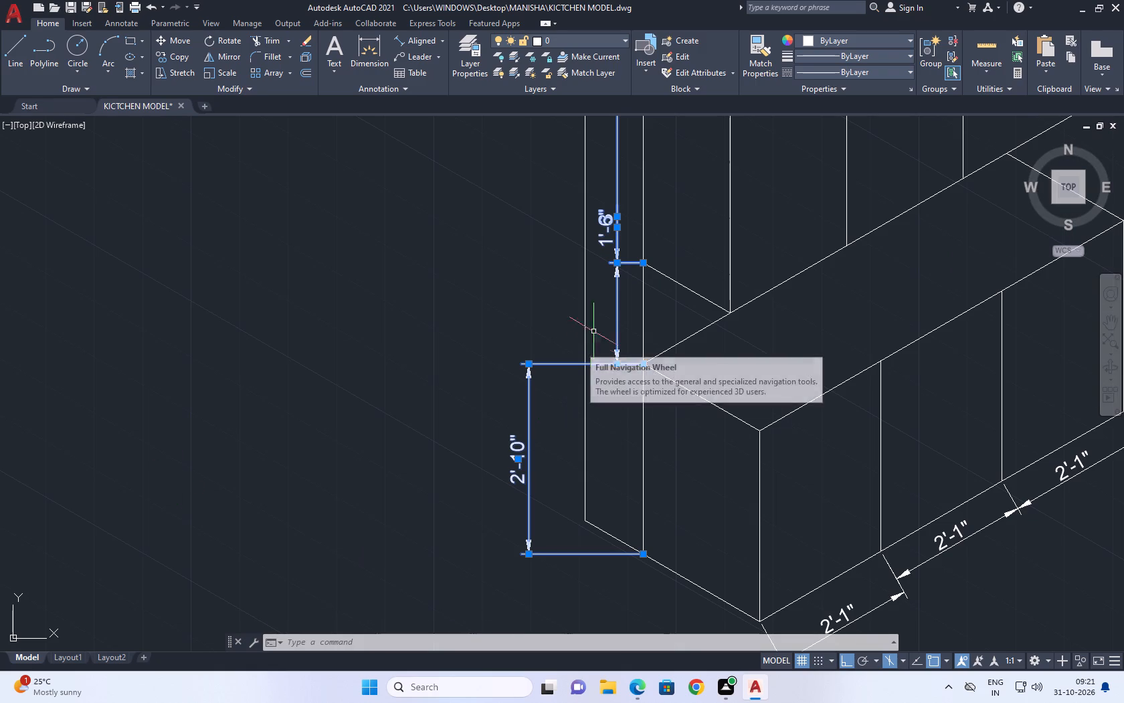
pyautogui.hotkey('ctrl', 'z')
# Move the 1'-6" gap dimension's line inward, in line with the upper cabinet's height dimension.
pyautogui.scroll(2, 563, 315)
pyautogui.moveTo(563, 315); pyautogui.dragTo(550, 307)
pyautogui.click(462, 294)
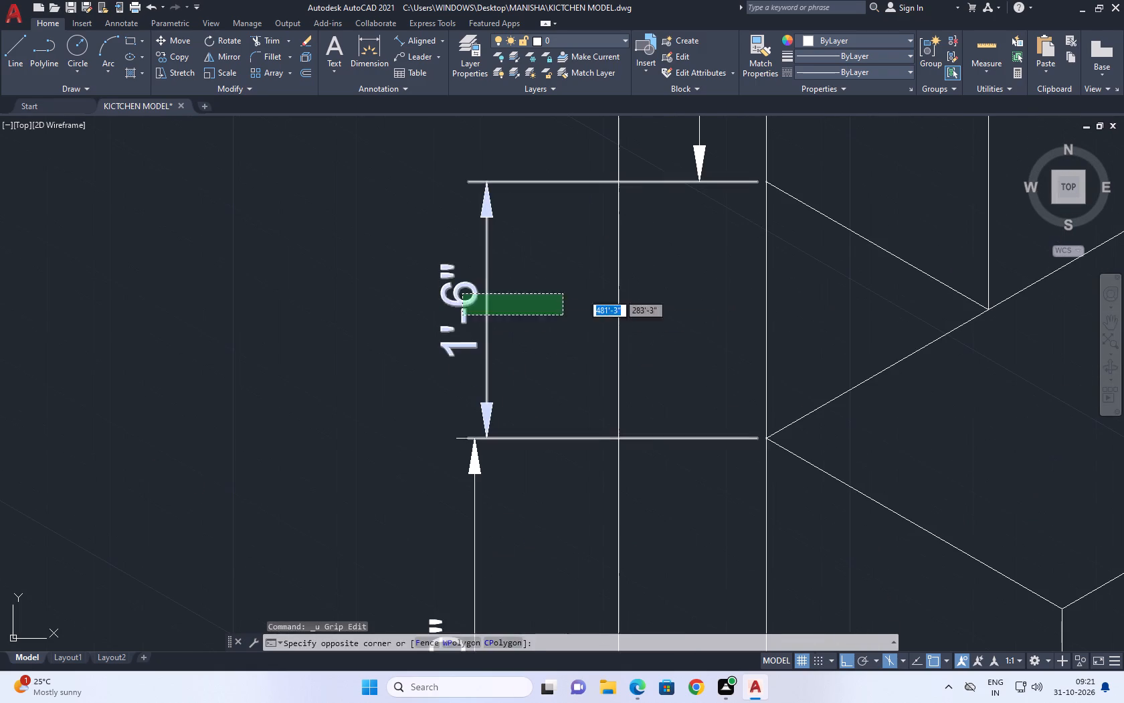
pyautogui.click(488, 179)
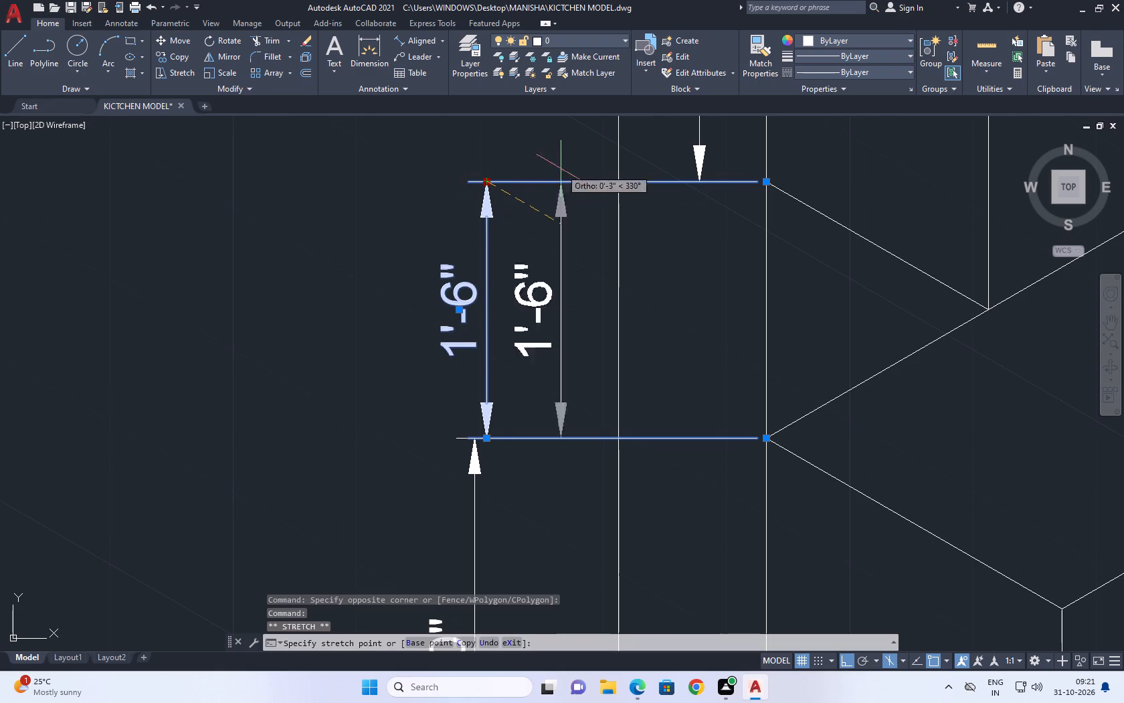
pyautogui.click(697, 178)
# Move the lower unit's 2'-10" height dimension line inward, in line with the gap dimension above it.
pyautogui.moveTo(692, 277); pyautogui.dragTo(634, 177, button='middle')
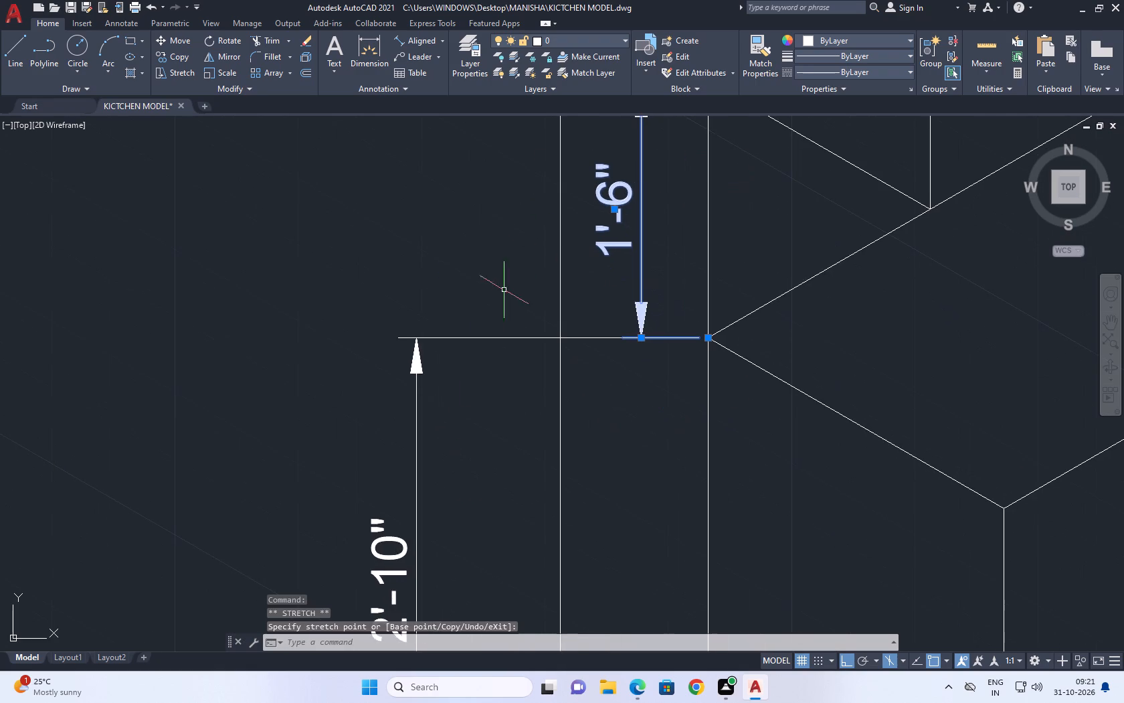
pyautogui.click(455, 414)
pyautogui.click(385, 339)
pyautogui.click(417, 339)
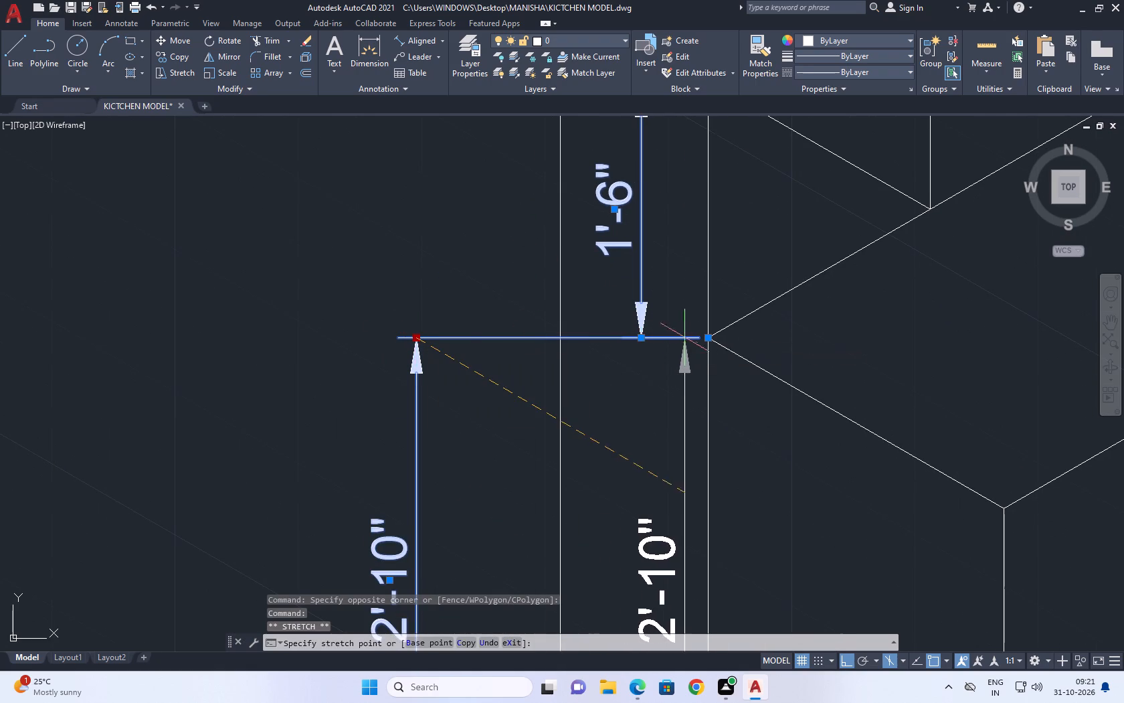
pyautogui.click(646, 337)
pyautogui.scroll(-2, 646, 335)
pyautogui.moveTo(659, 367); pyautogui.dragTo(654, 406, button='middle')
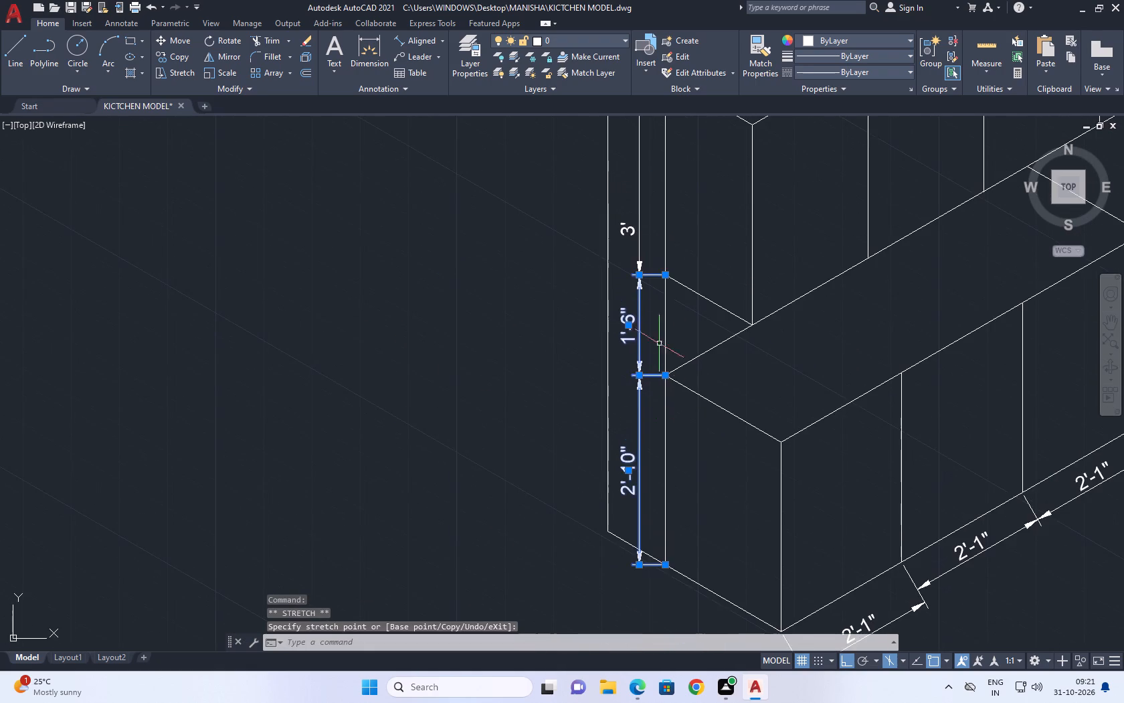
pyautogui.scroll(-3, 657, 297)
pyautogui.press('Escape')
# Move the 3' dimension text up to the middle of the upper cabinet's height dimension line.
pyautogui.scroll(4, 648, 293)
pyautogui.scroll(2, 636, 223)
pyautogui.click(676, 258)
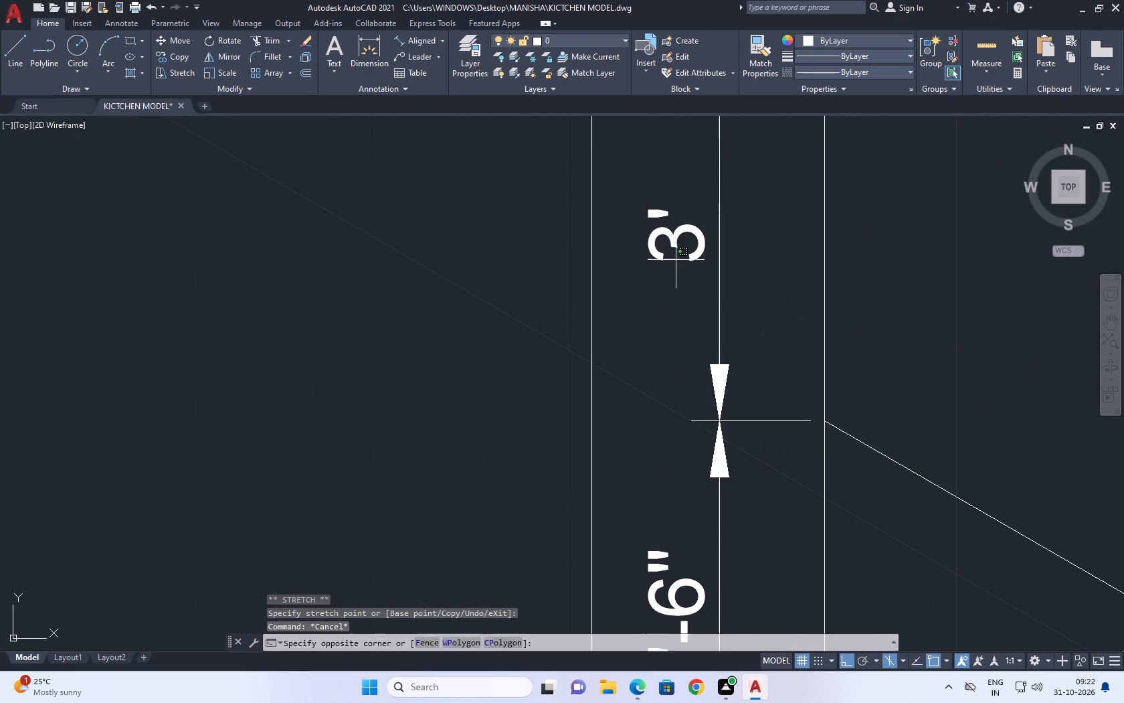
pyautogui.click(646, 204)
pyautogui.scroll(-4, 658, 293)
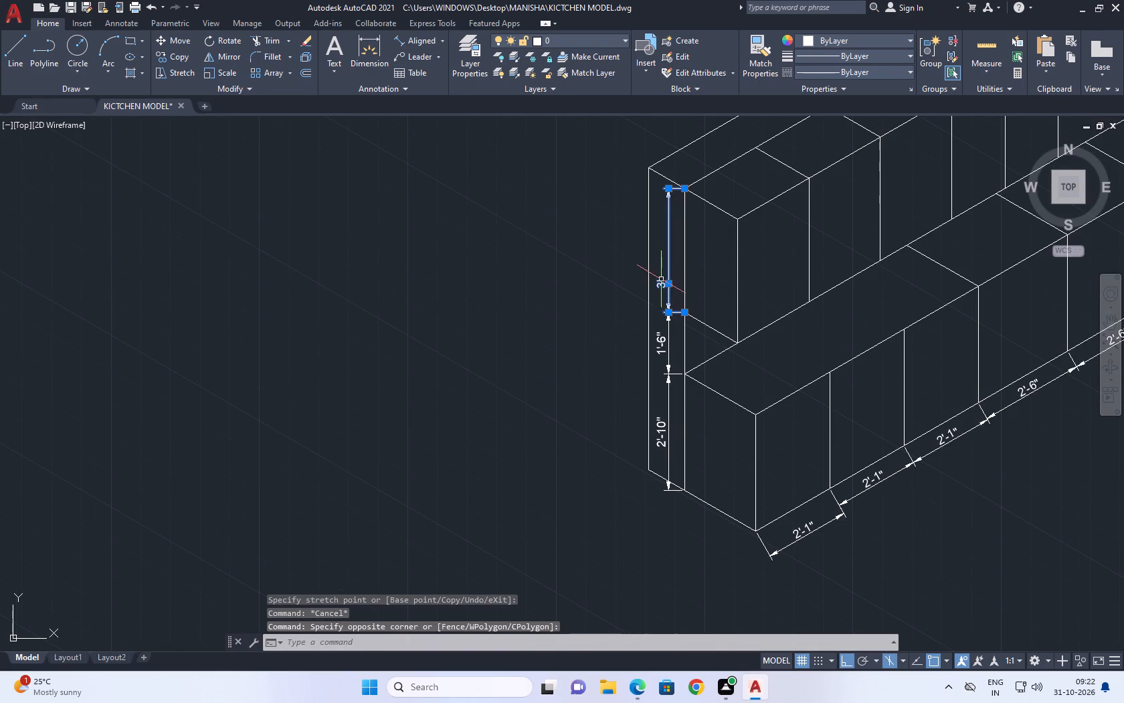
pyautogui.click(669, 283)
pyautogui.click(669, 250)
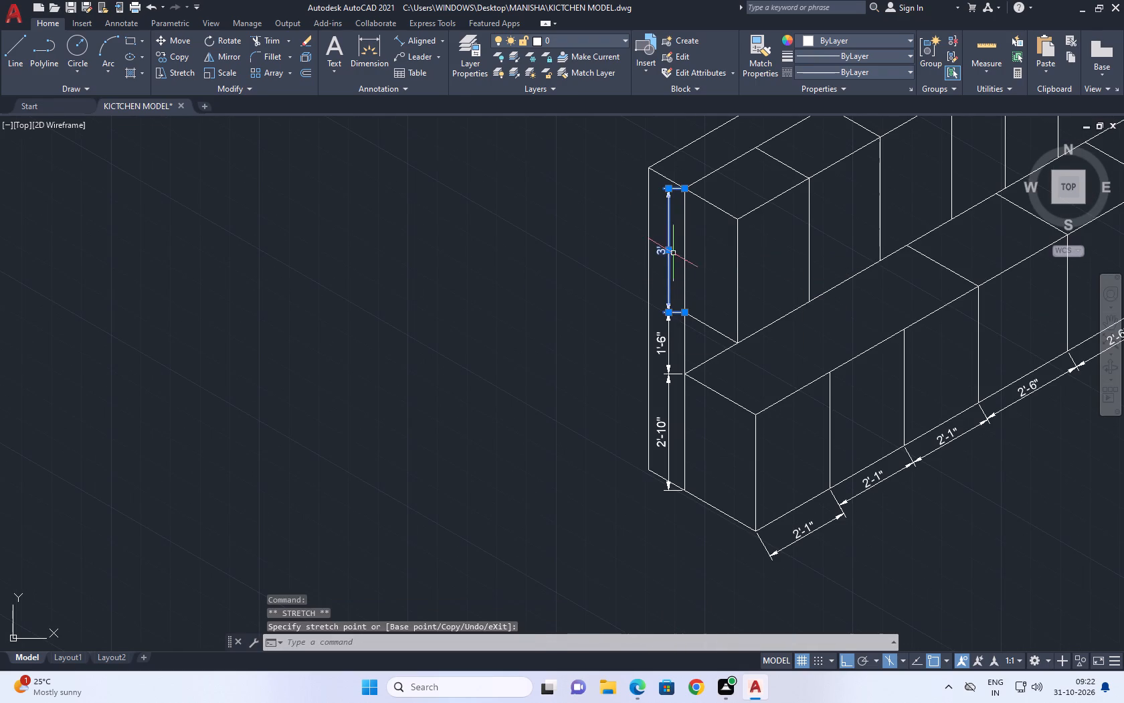
pyautogui.press('Escape')
# Move all three height dimensions together from the lower unit's bottom back corner to the wall's bottom outer corner.
pyautogui.moveTo(657, 361); pyautogui.dragTo(664, 347, button='middle')
pyautogui.scroll(1, 692, 301)
pyautogui.click(680, 304)
pyautogui.click(662, 277)
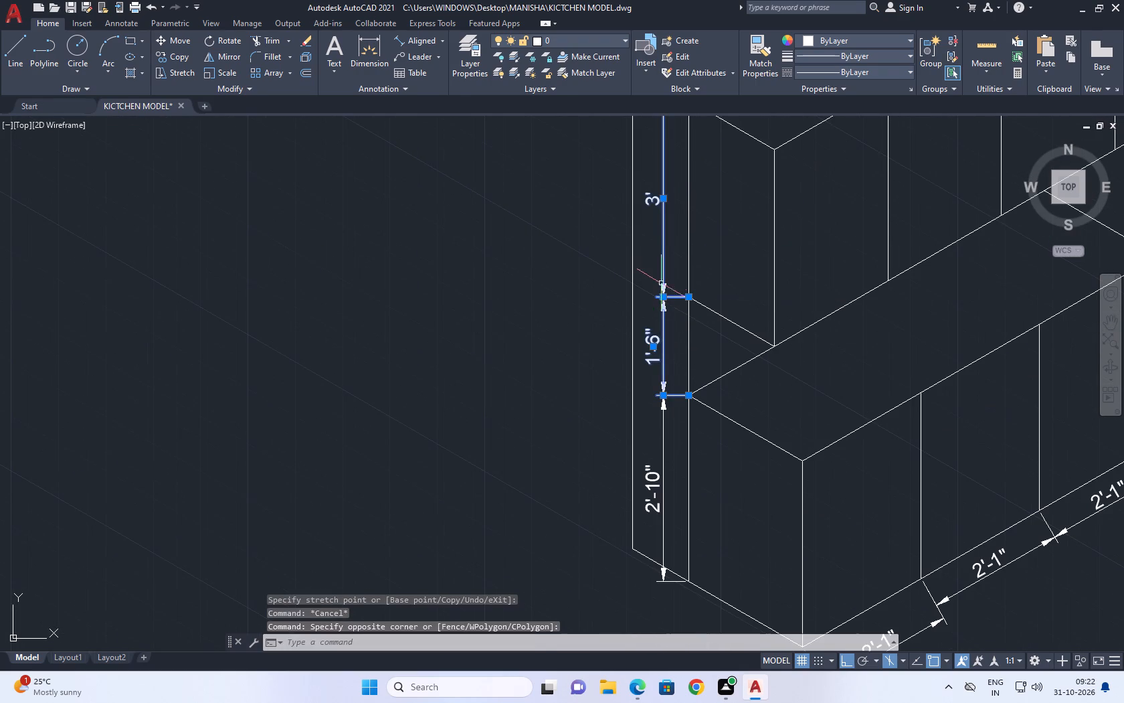
pyautogui.click(669, 442)
pyautogui.click(664, 427)
pyautogui.doubleClick(661, 443)
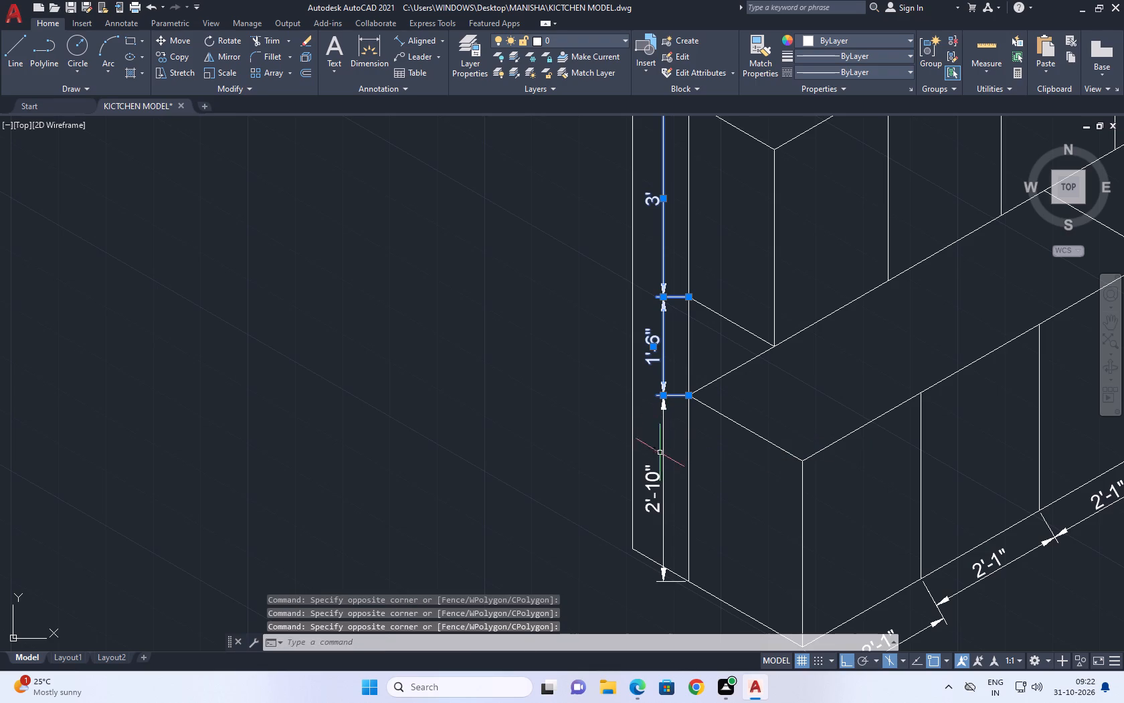
pyautogui.click(667, 455)
pyautogui.click(650, 425)
pyautogui.scroll(1, 678, 436)
pyautogui.moveTo(679, 424); pyautogui.dragTo(674, 343, button='middle')
pyautogui.press('n')
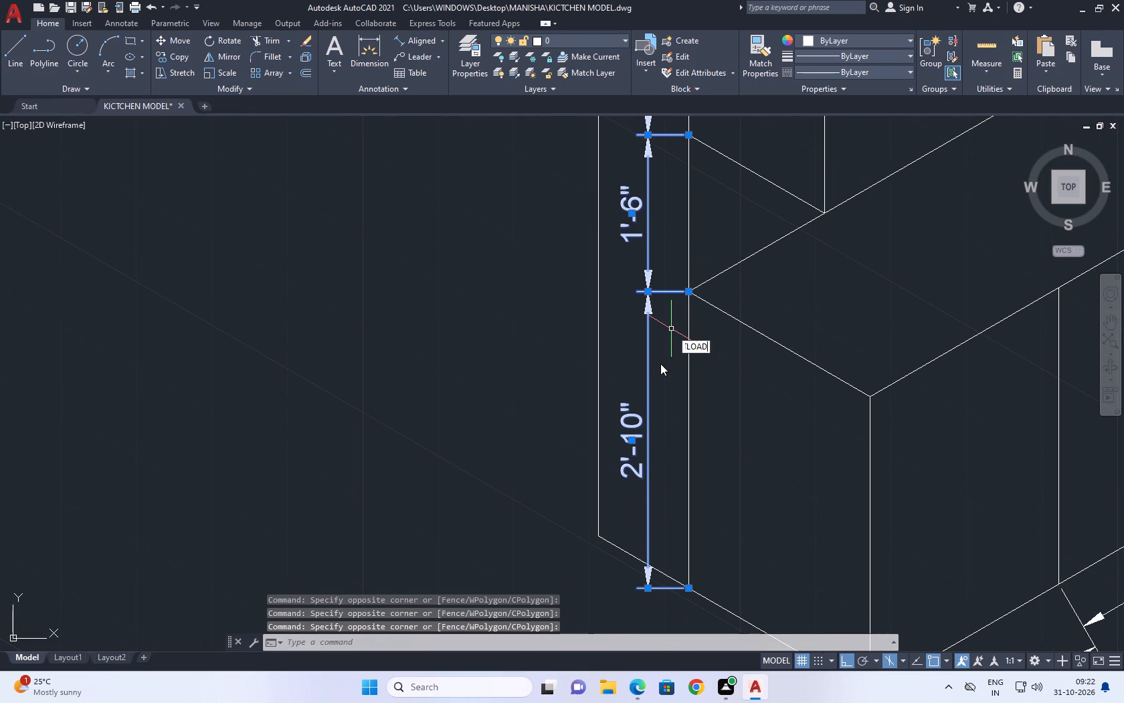
pyautogui.press('BackSpace')
pyautogui.press('BackSpace')
pyautogui.press('m')
pyautogui.press('space')
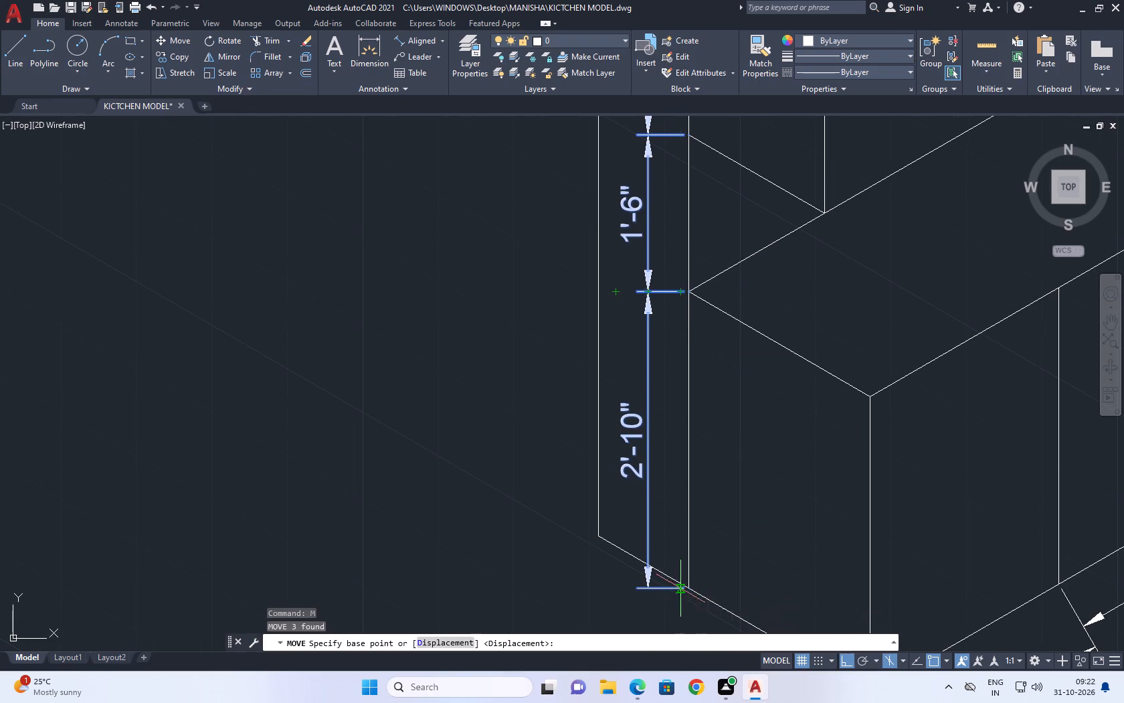
pyautogui.click(684, 588)
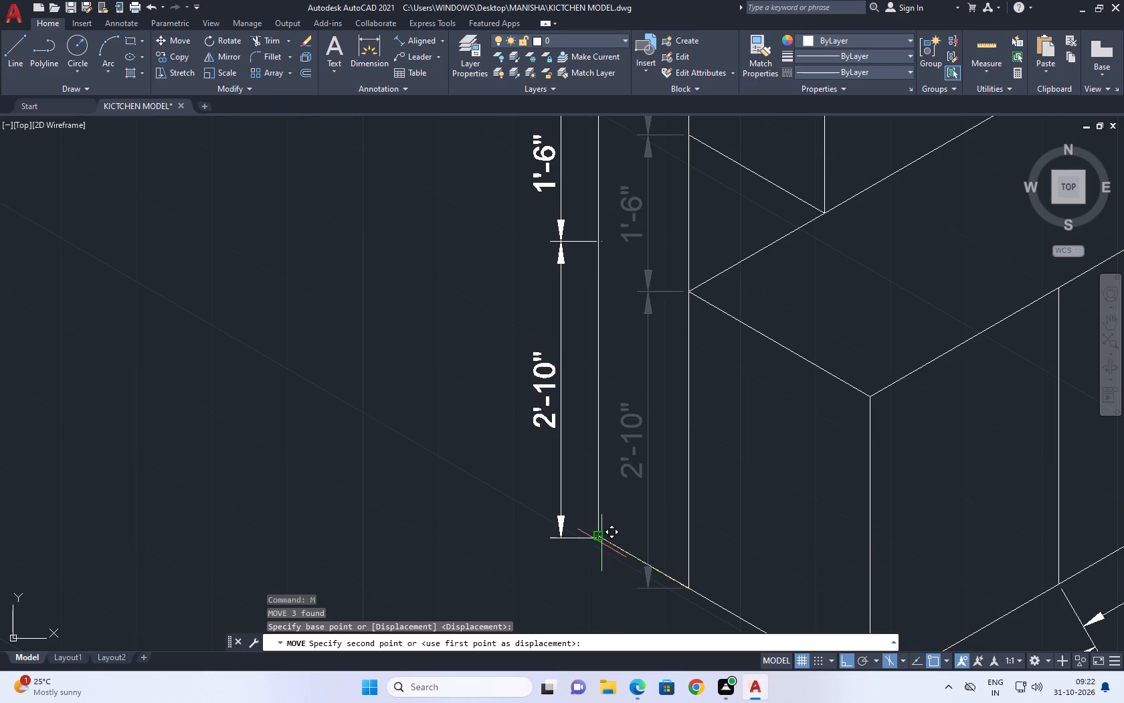
pyautogui.click(601, 543)
# Draw a 2'-6" line in the top isoplane along the countertop's front edge, over the 2'-6" unit nearest the wall end.
pyautogui.scroll(-3, 619, 554)
pyautogui.moveTo(654, 526); pyautogui.dragTo(608, 493, button='middle')
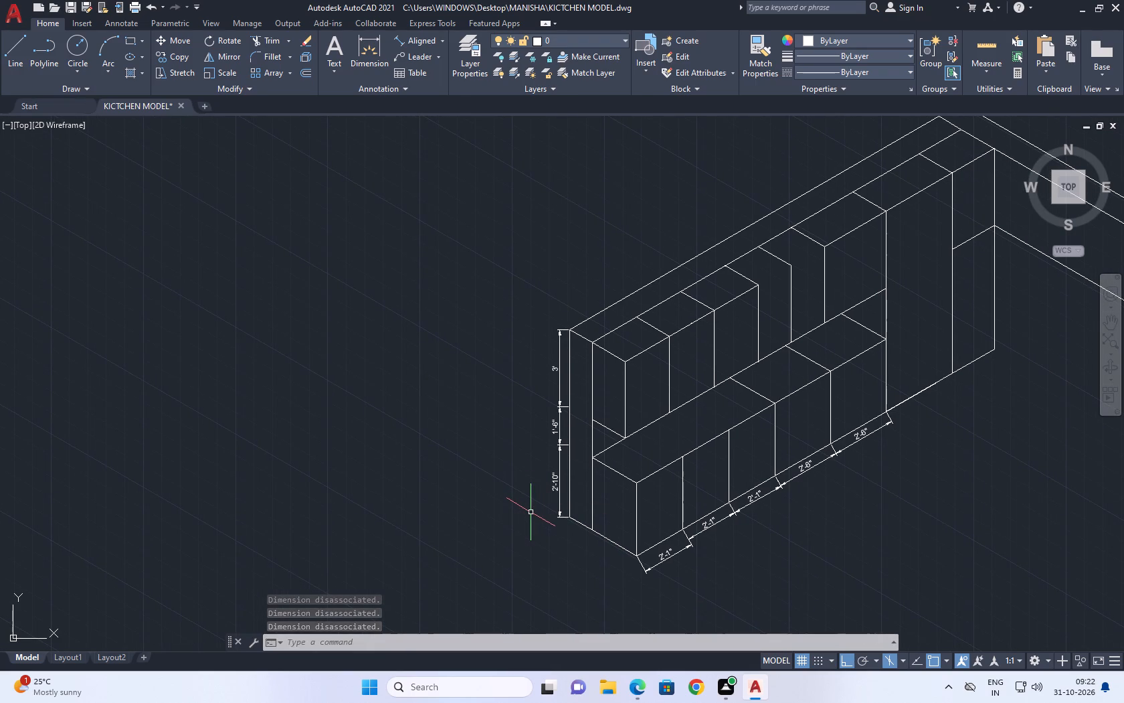
pyautogui.moveTo(662, 522); pyautogui.dragTo(572, 480, button='middle')
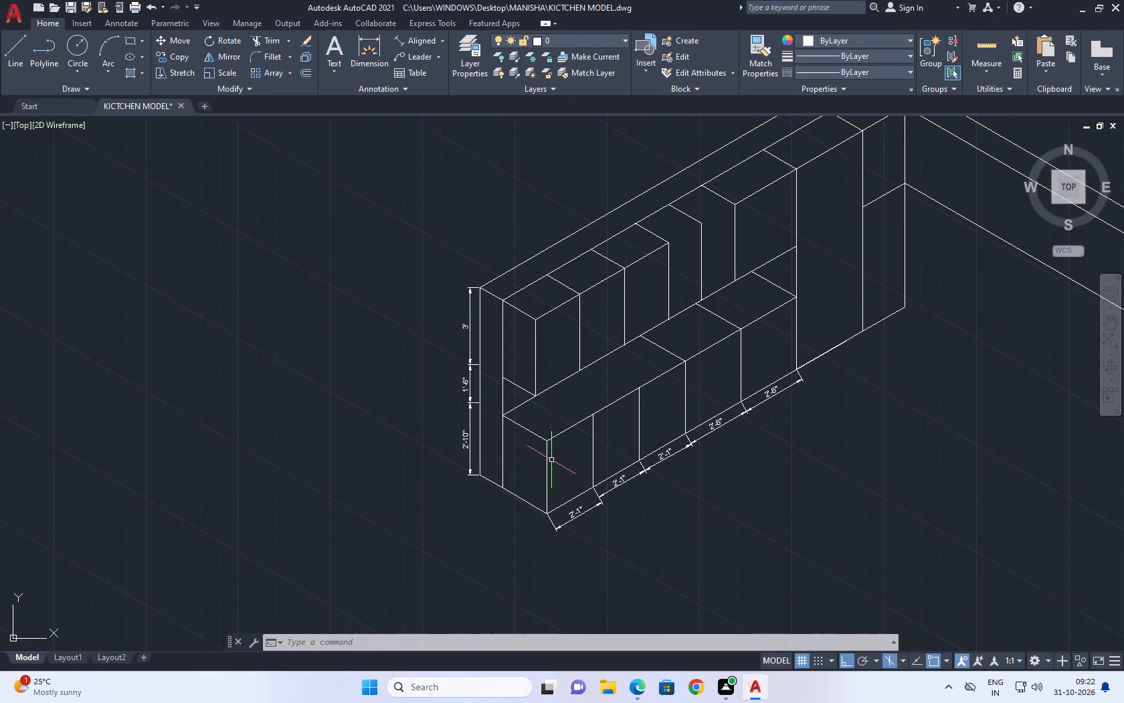
pyautogui.moveTo(455, 372); pyautogui.dragTo(418, 356, button='middle')
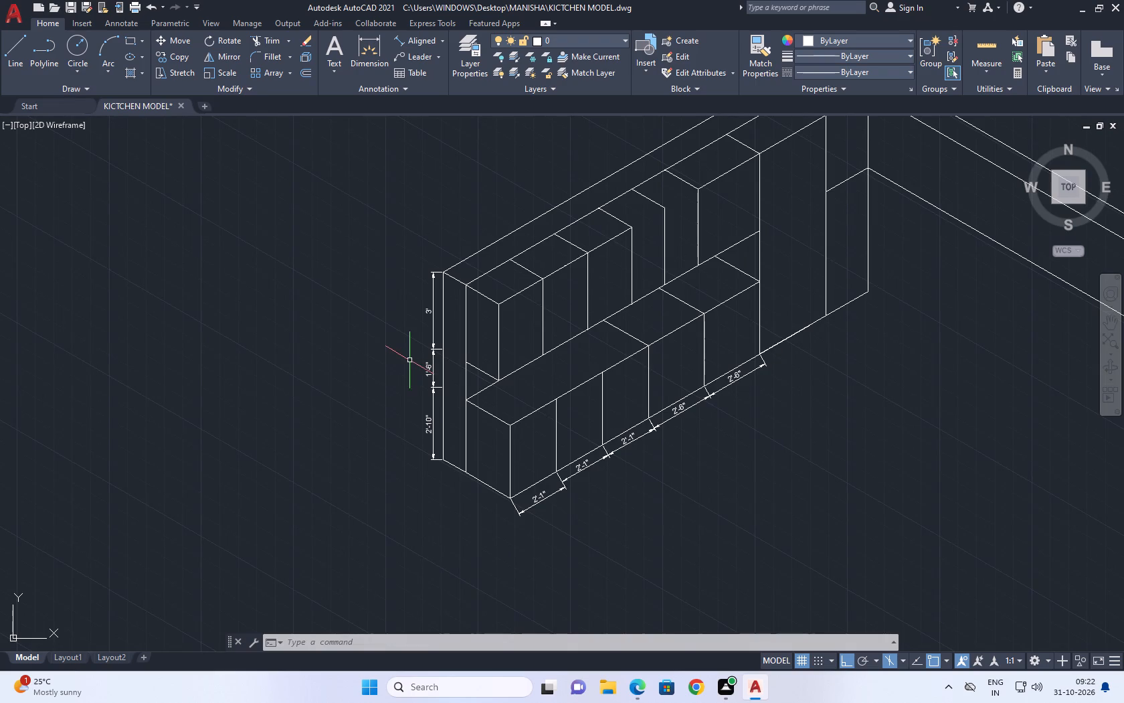
pyautogui.scroll(1, 424, 369)
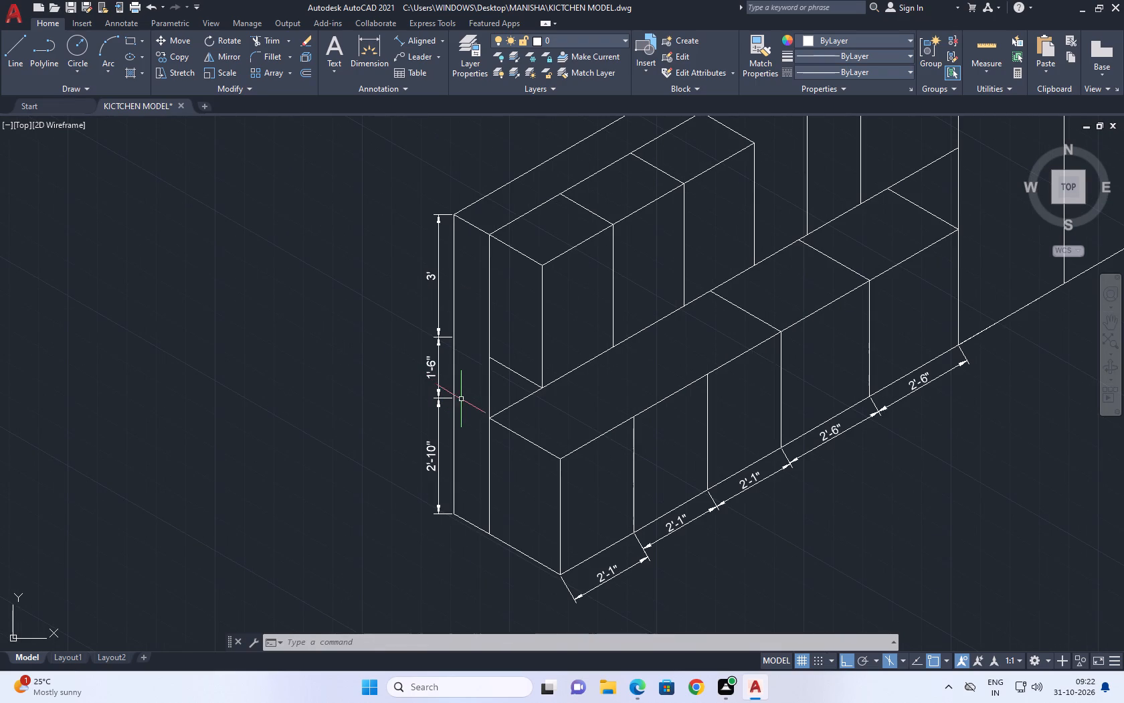
pyautogui.moveTo(566, 380); pyautogui.dragTo(402, 357, button='middle')
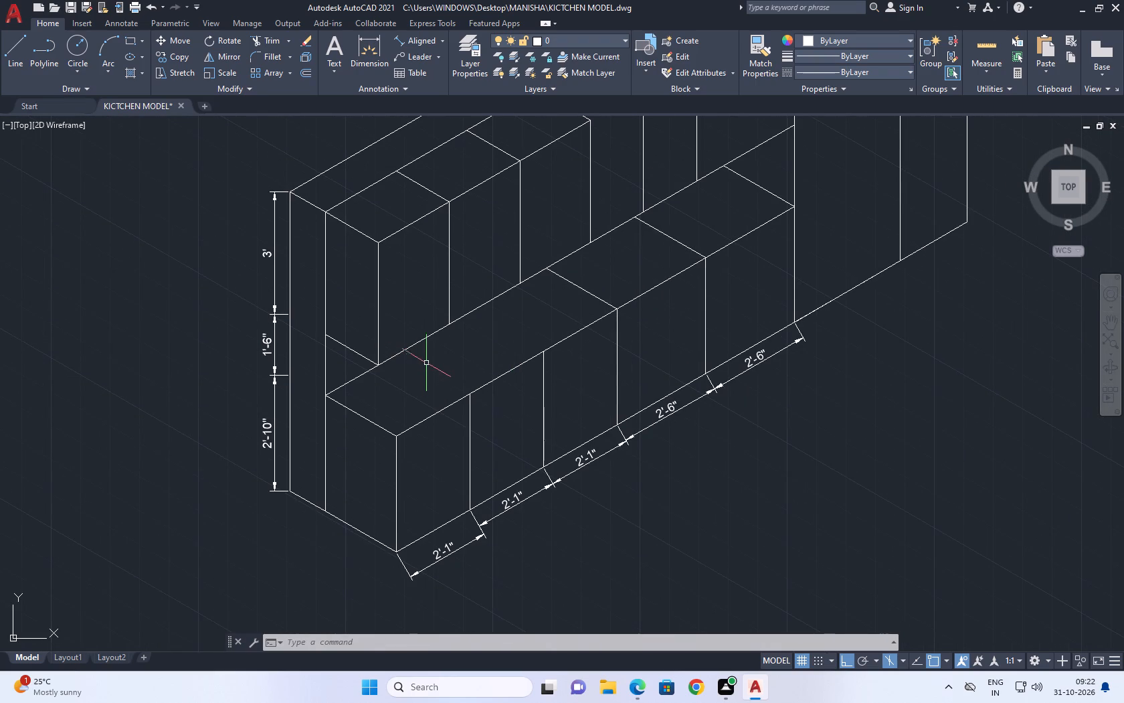
pyautogui.moveTo(510, 333); pyautogui.dragTo(498, 335, button='middle')
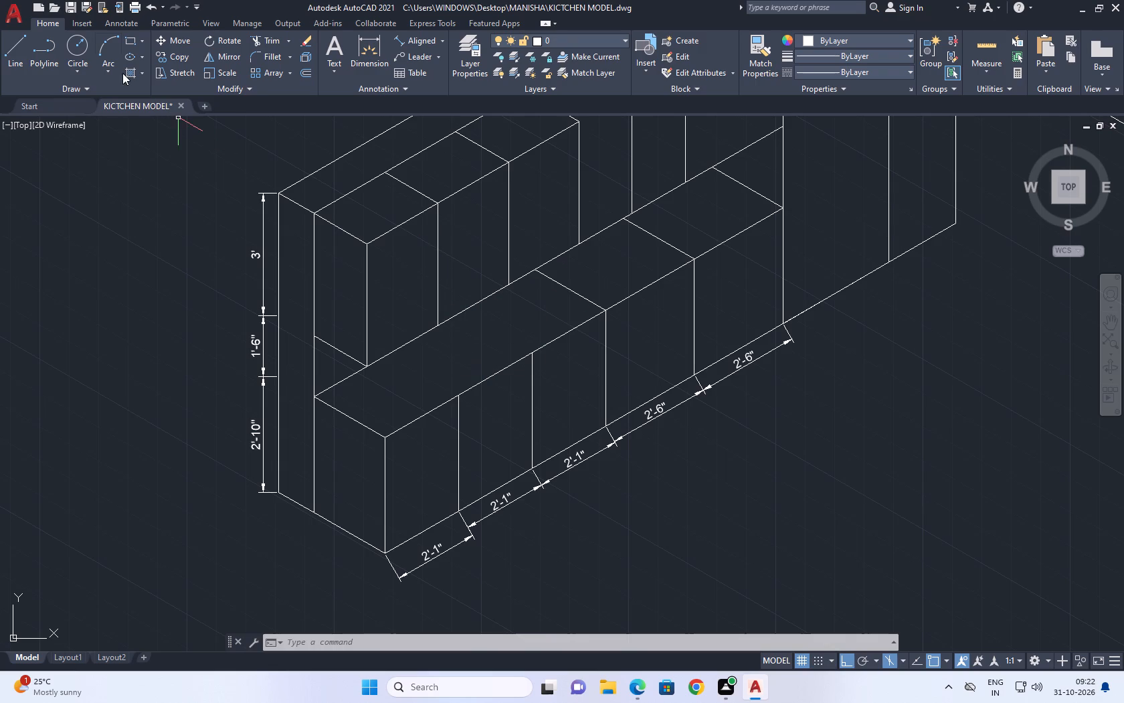
pyautogui.click(9, 44)
pyautogui.moveTo(496, 275); pyautogui.dragTo(478, 378, button='middle')
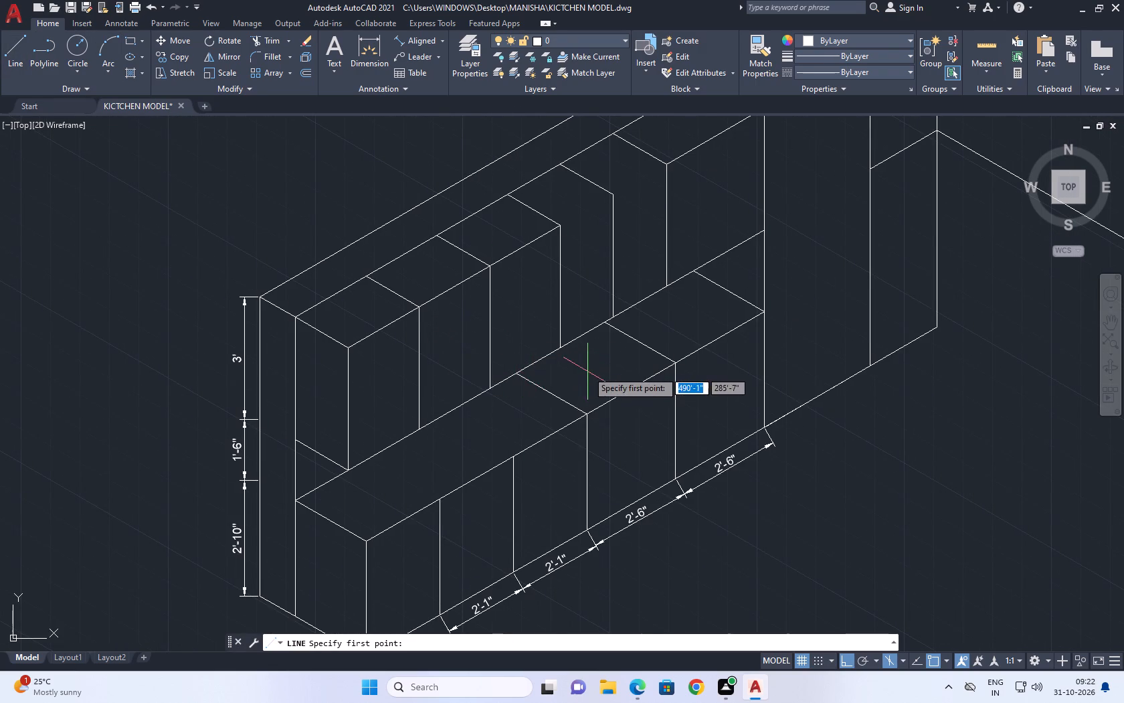
pyautogui.scroll(2, 581, 361)
pyautogui.click(591, 496)
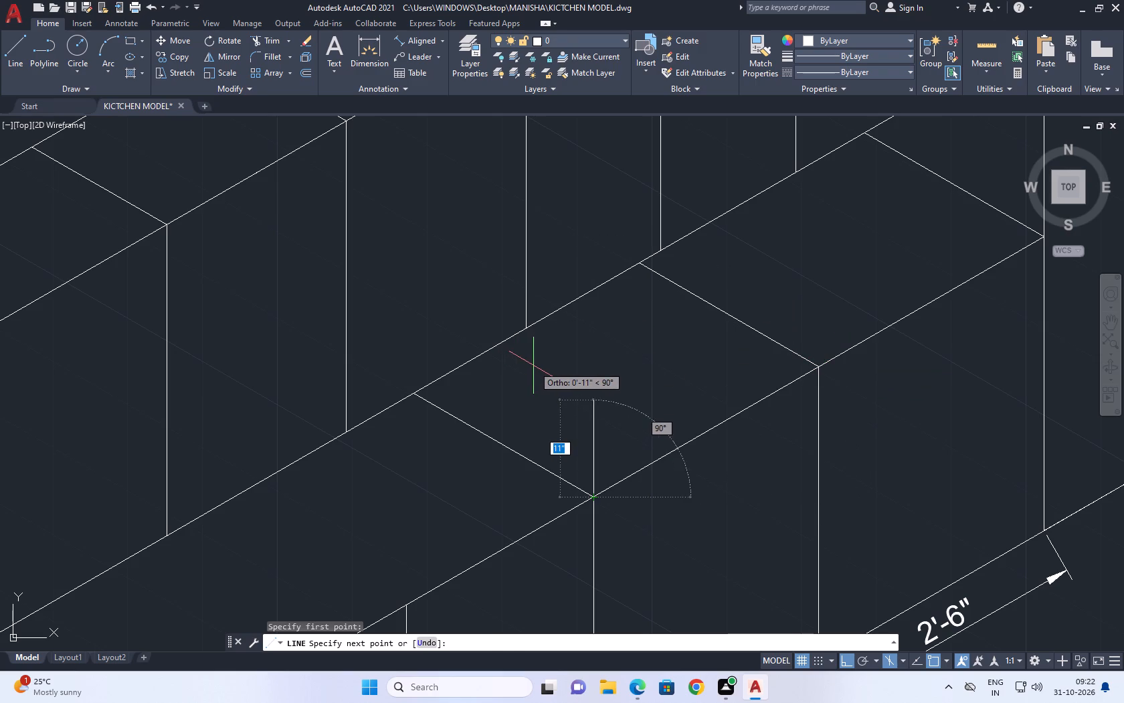
pyautogui.press('F5')
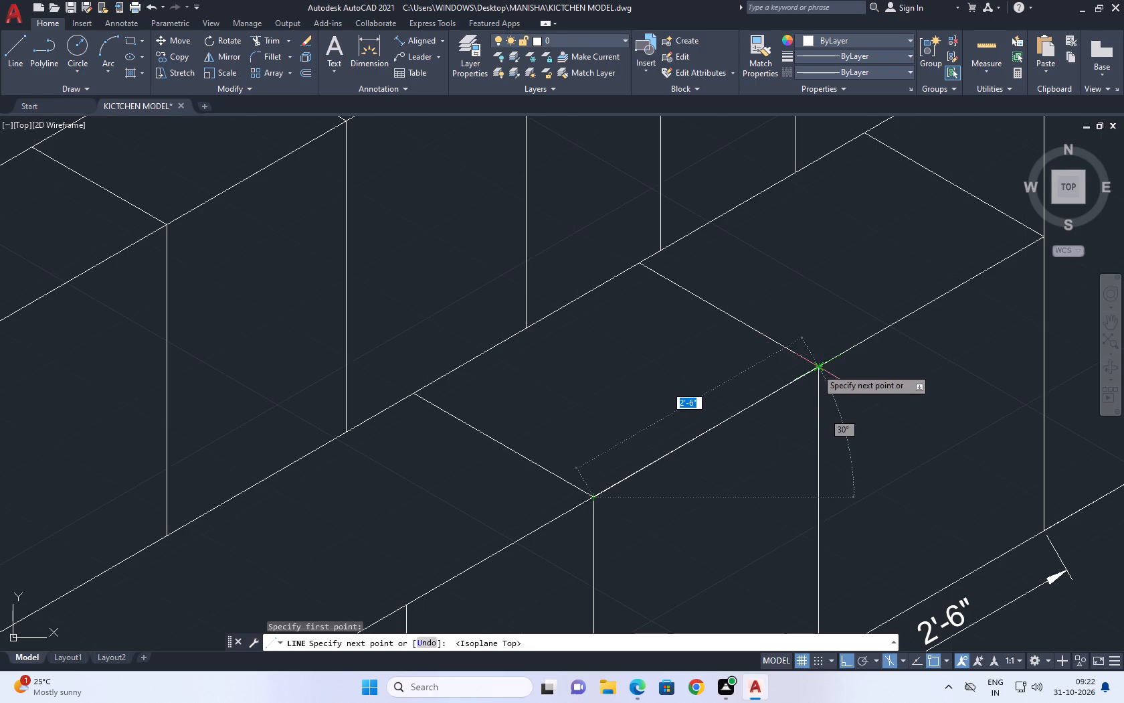
pyautogui.click(817, 368)
pyautogui.moveTo(834, 332); pyautogui.dragTo(832, 346, button='right')
pyautogui.click(897, 377)
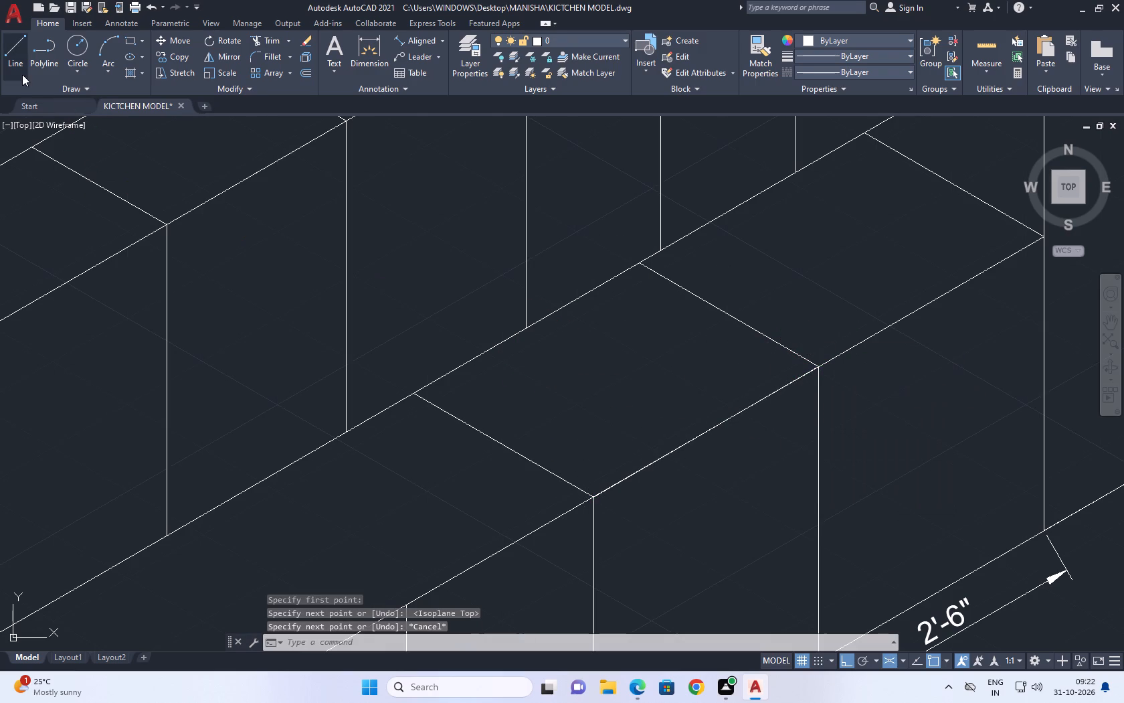
# Draw a line from the midpoint of that 2'-6" front edge across the countertop to just past its back edge.
pyautogui.click(17, 56)
pyautogui.click(706, 433)
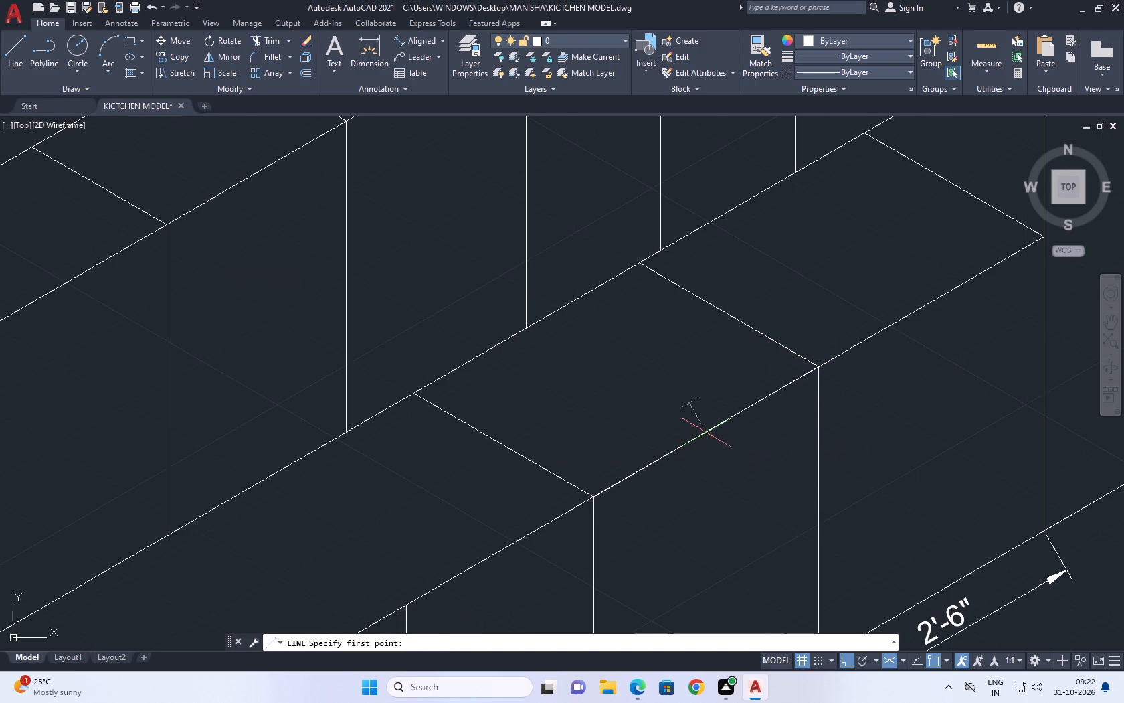
pyautogui.scroll(1, 510, 327)
pyautogui.click(492, 319)
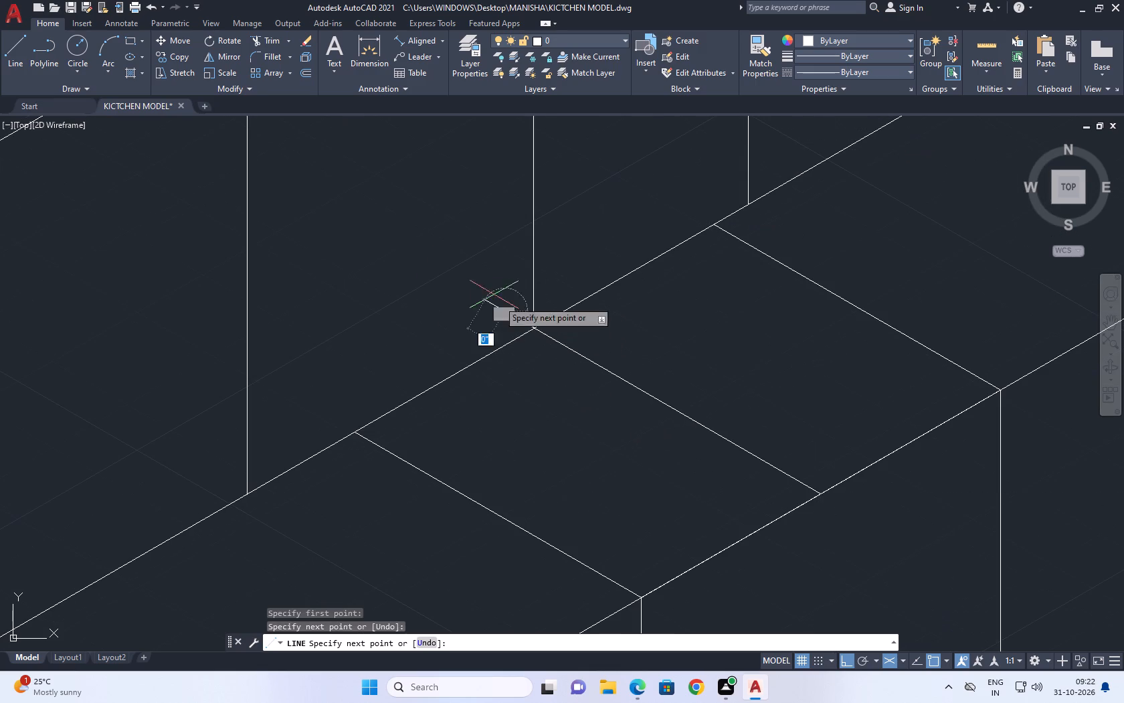
pyautogui.rightClick(442, 256)
pyautogui.click(506, 277)
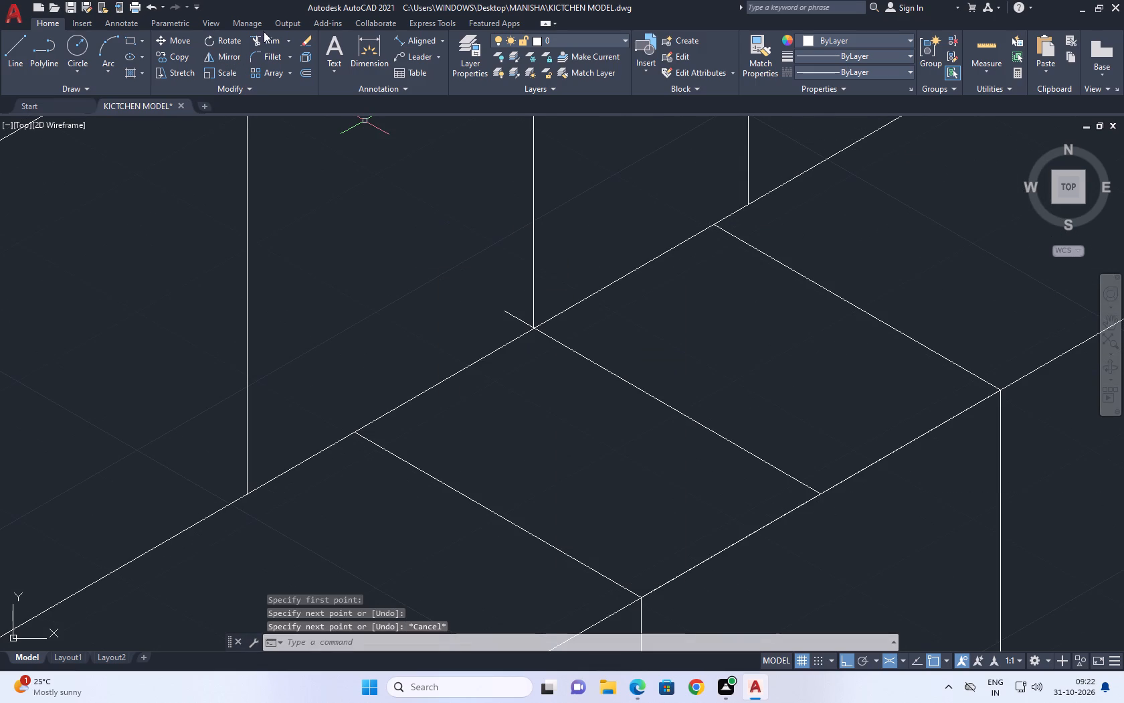
# Trim the dividing line's overshoot beyond the countertop's back edge.
pyautogui.click(266, 36)
pyautogui.click(515, 317)
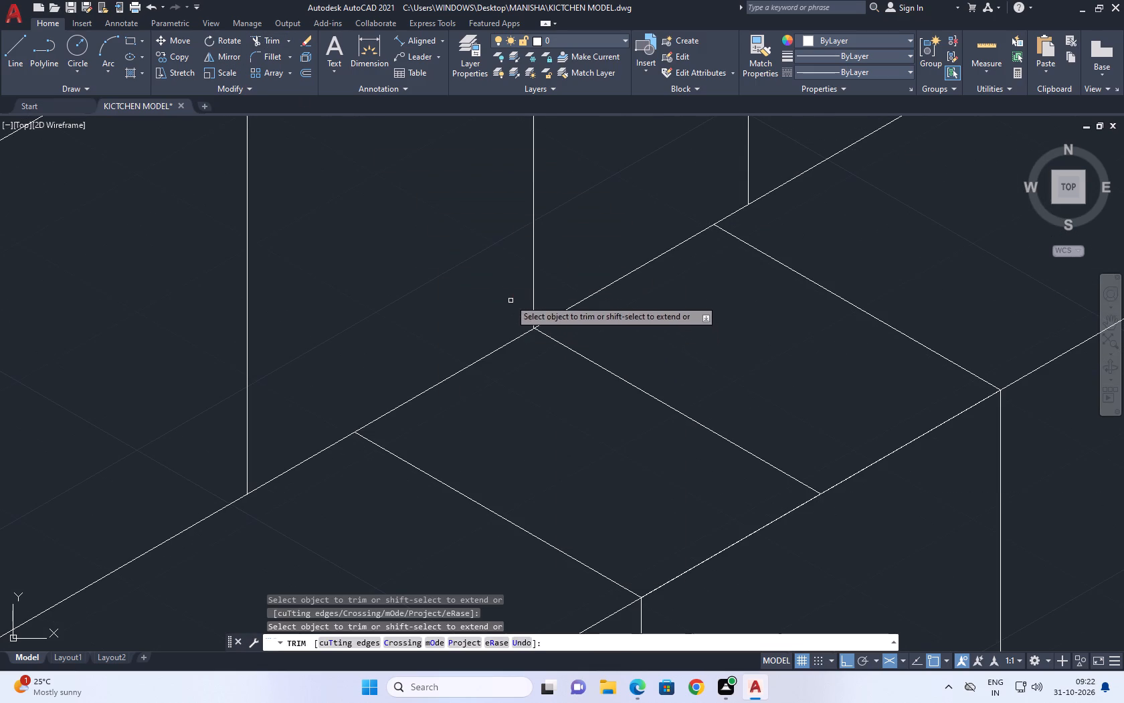
pyautogui.rightClick(500, 285)
pyautogui.click(540, 309)
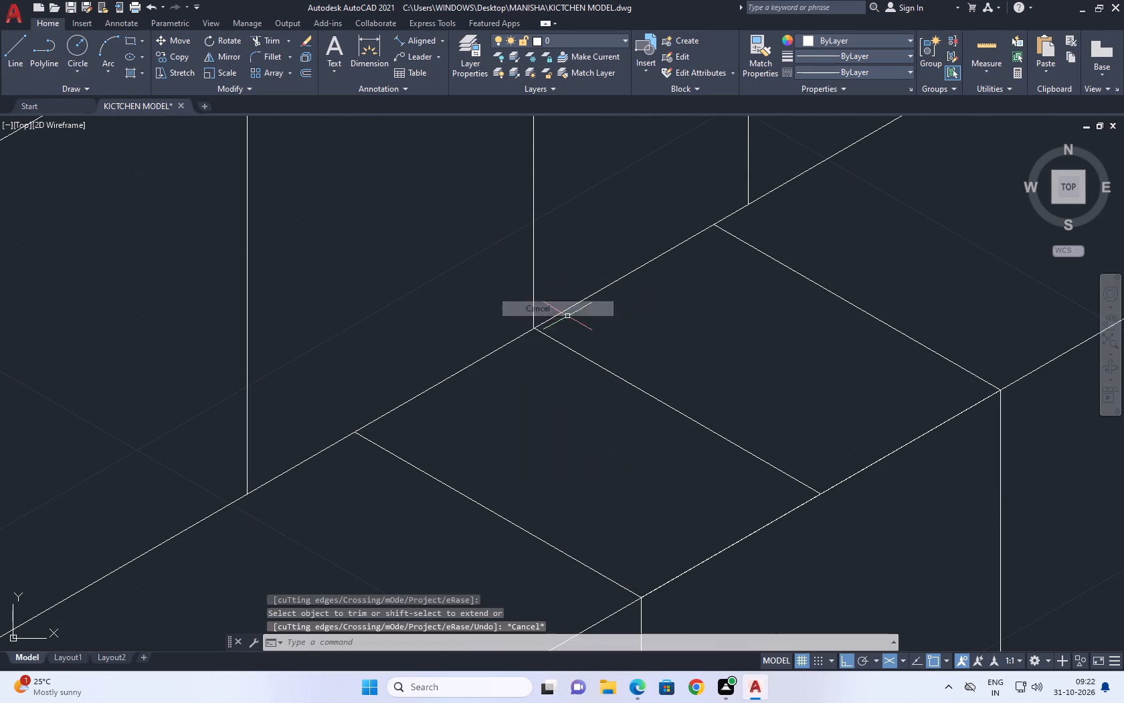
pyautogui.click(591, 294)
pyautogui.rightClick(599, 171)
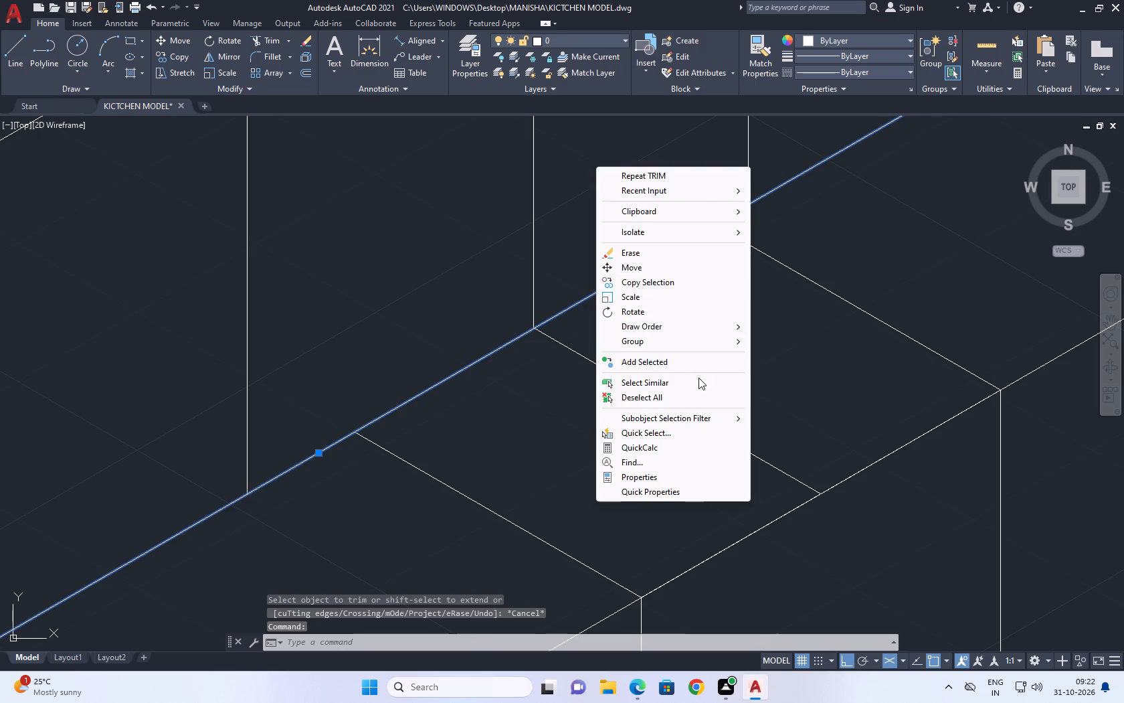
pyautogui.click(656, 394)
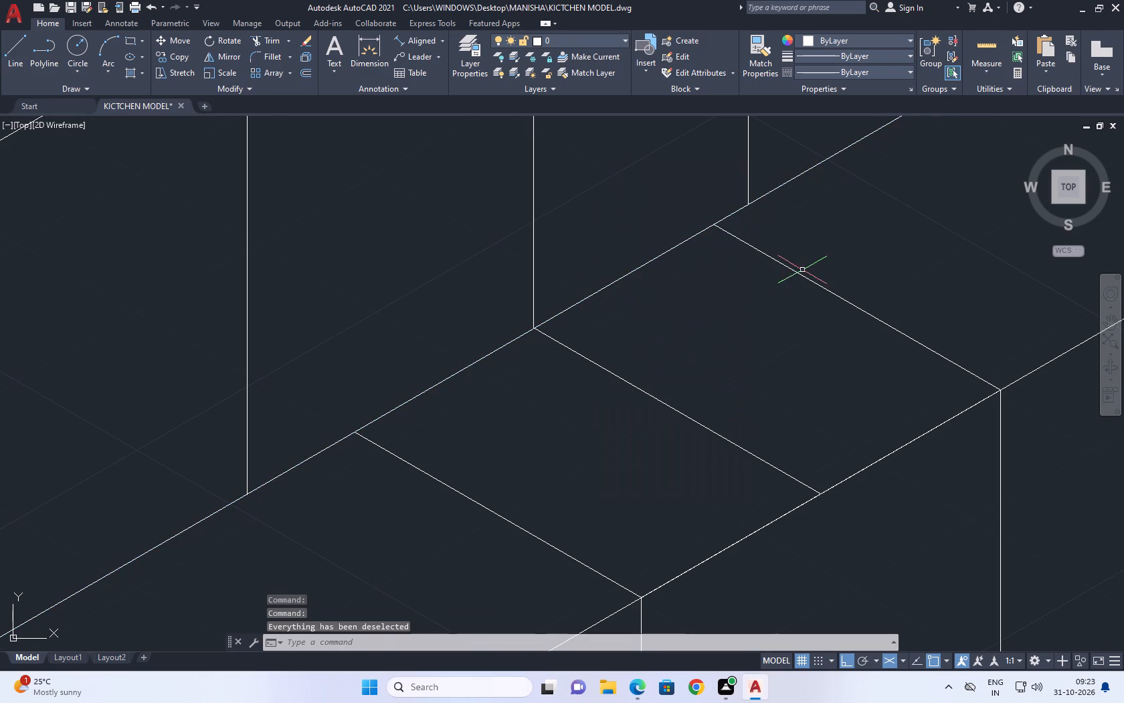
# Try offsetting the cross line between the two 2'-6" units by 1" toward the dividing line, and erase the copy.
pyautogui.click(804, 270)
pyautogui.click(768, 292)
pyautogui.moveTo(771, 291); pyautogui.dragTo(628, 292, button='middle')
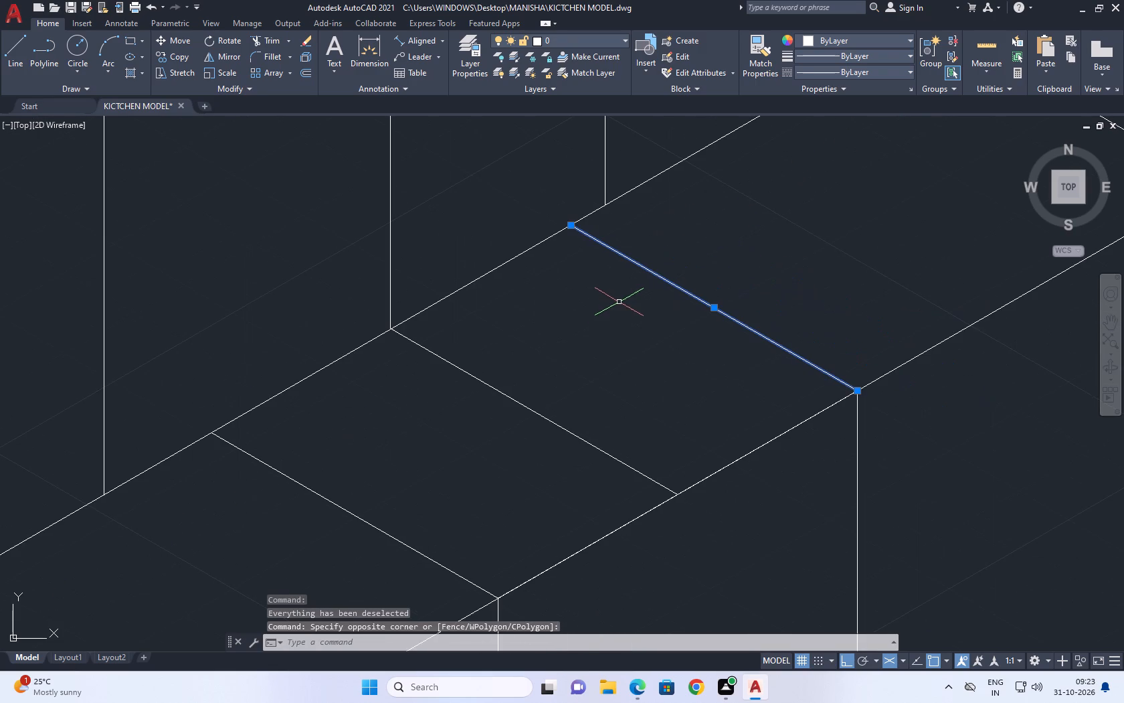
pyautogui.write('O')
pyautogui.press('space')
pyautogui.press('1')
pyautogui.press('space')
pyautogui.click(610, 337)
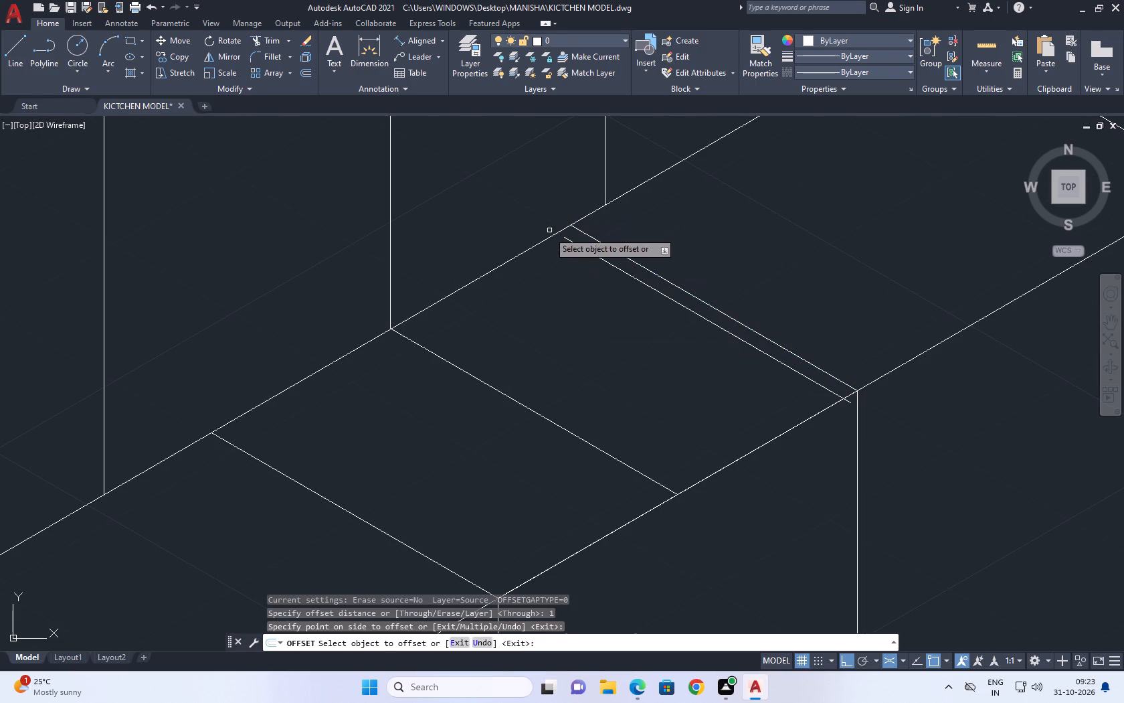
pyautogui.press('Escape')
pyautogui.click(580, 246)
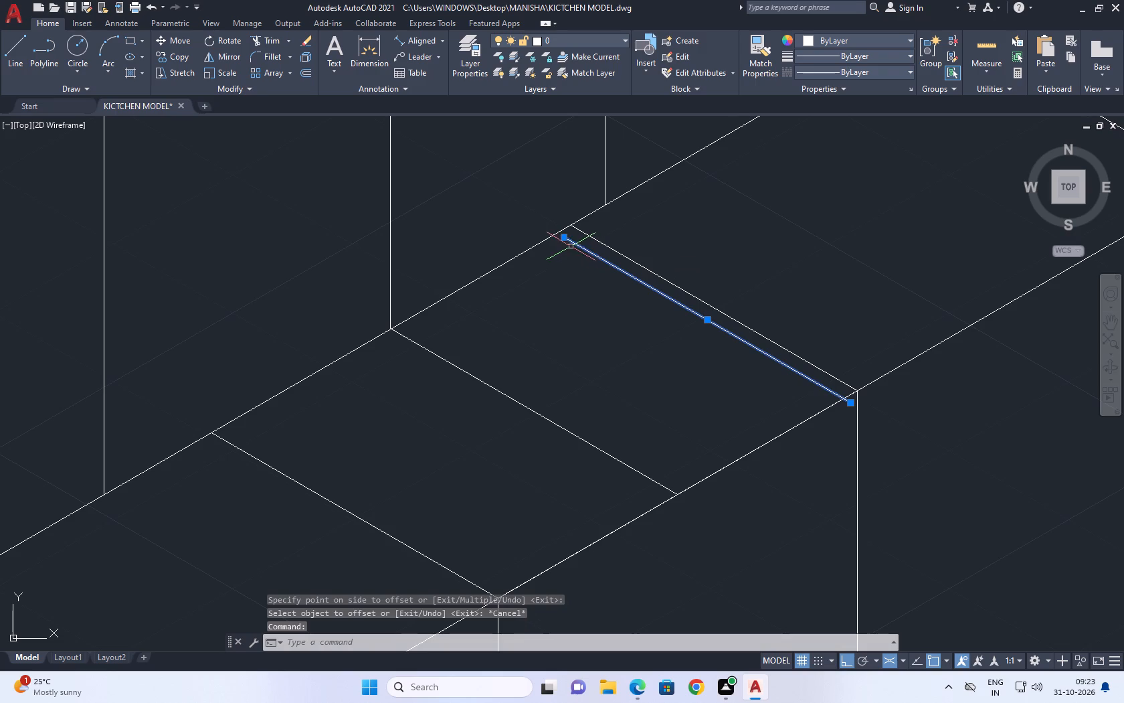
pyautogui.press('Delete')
# Offset the four edges bounding the countertop area over the first 2'-6" unit inward by 0.6 to form a border.
pyautogui.click(624, 225)
pyautogui.doubleClick(615, 248)
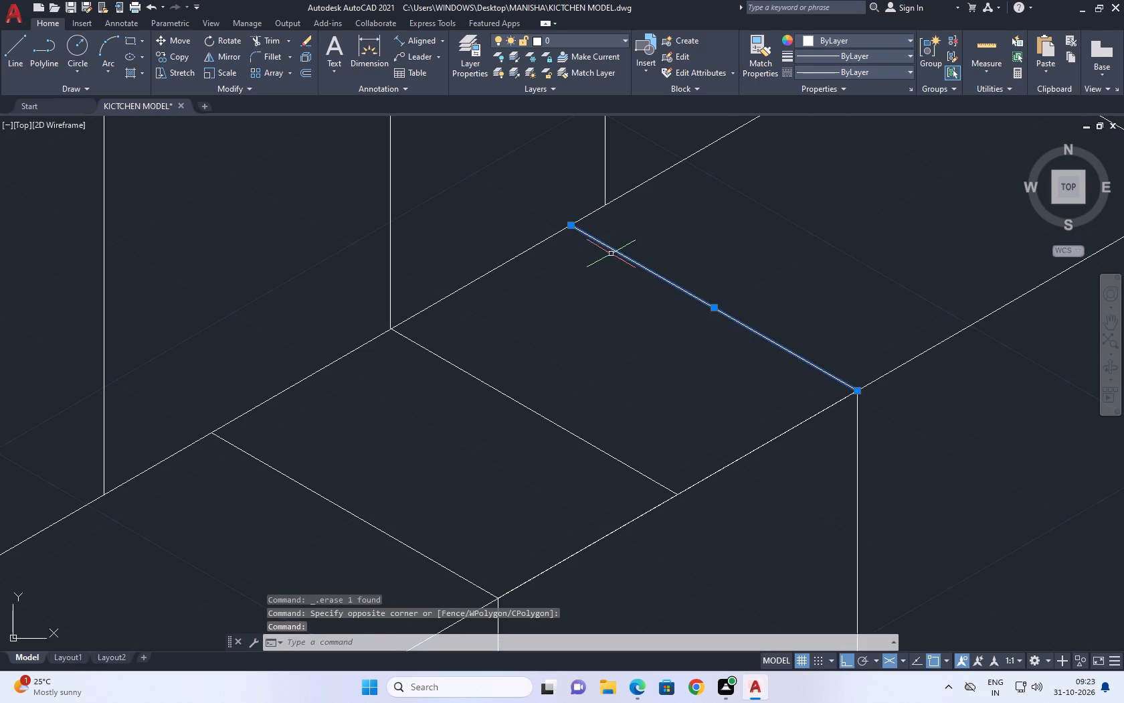
pyautogui.press('o')
pyautogui.press('space')
pyautogui.write('0.')
pyautogui.press('6')
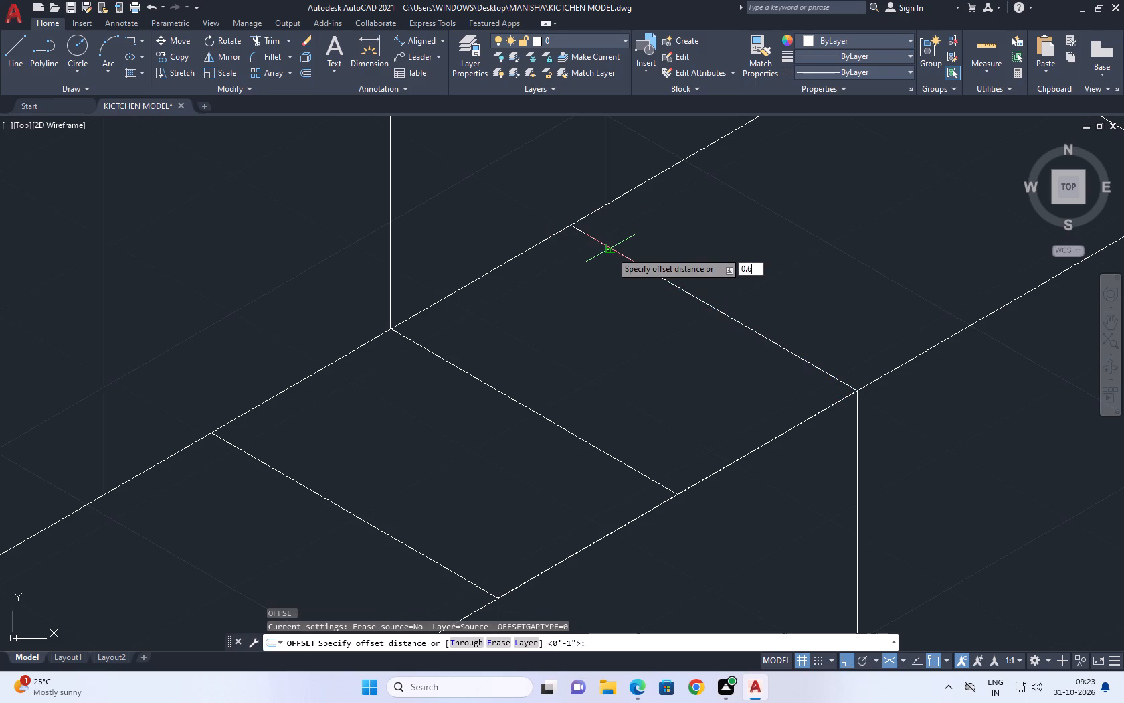
pyautogui.press('space')
pyautogui.click(614, 315)
pyautogui.moveTo(532, 246); pyautogui.dragTo(540, 260)
pyautogui.click(618, 309)
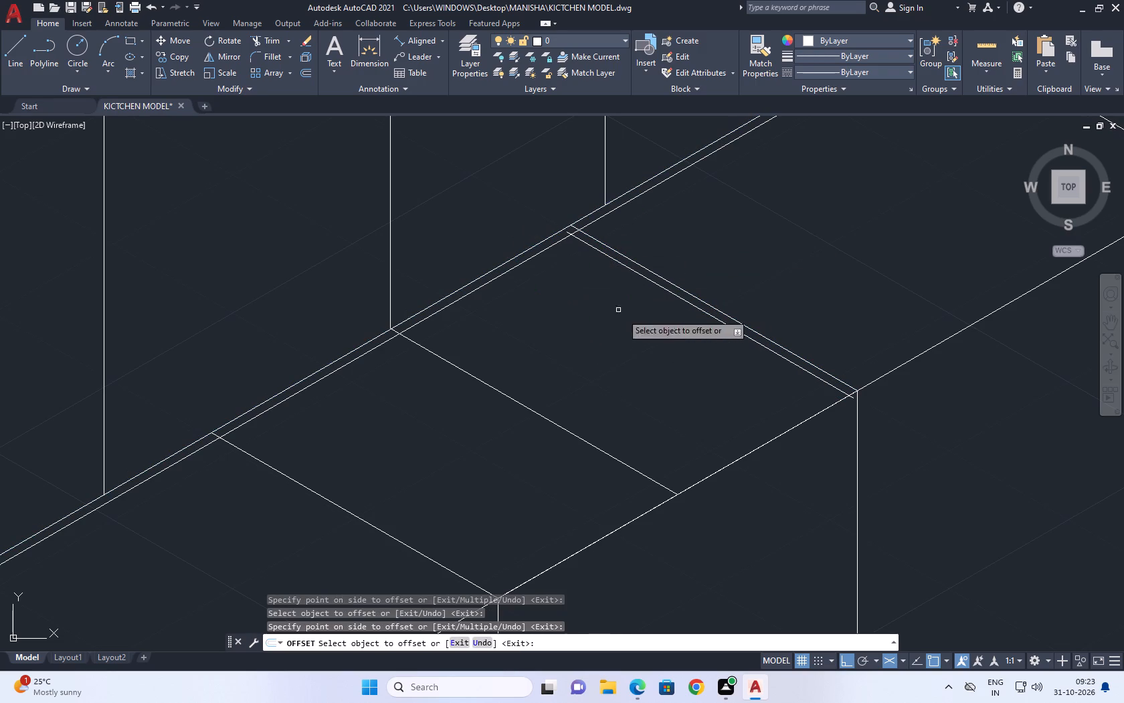
pyautogui.moveTo(744, 455); pyautogui.dragTo(739, 447)
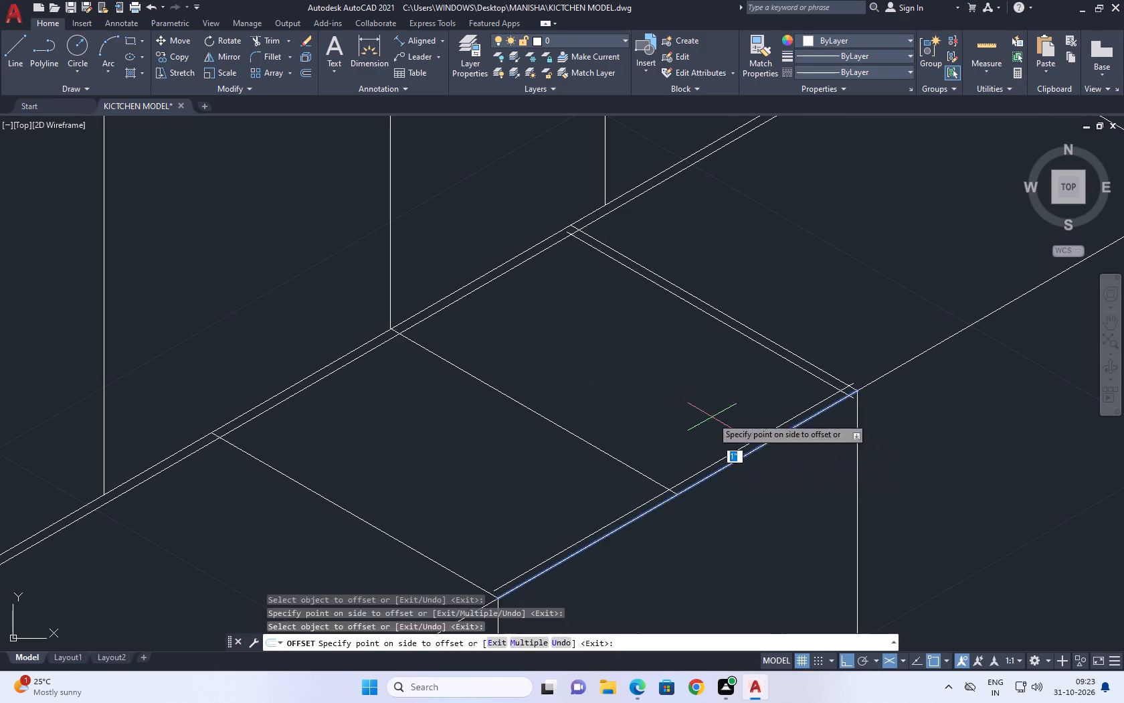
pyautogui.moveTo(711, 416); pyautogui.dragTo(706, 429)
pyautogui.moveTo(400, 542); pyautogui.dragTo(407, 530)
pyautogui.click(457, 503)
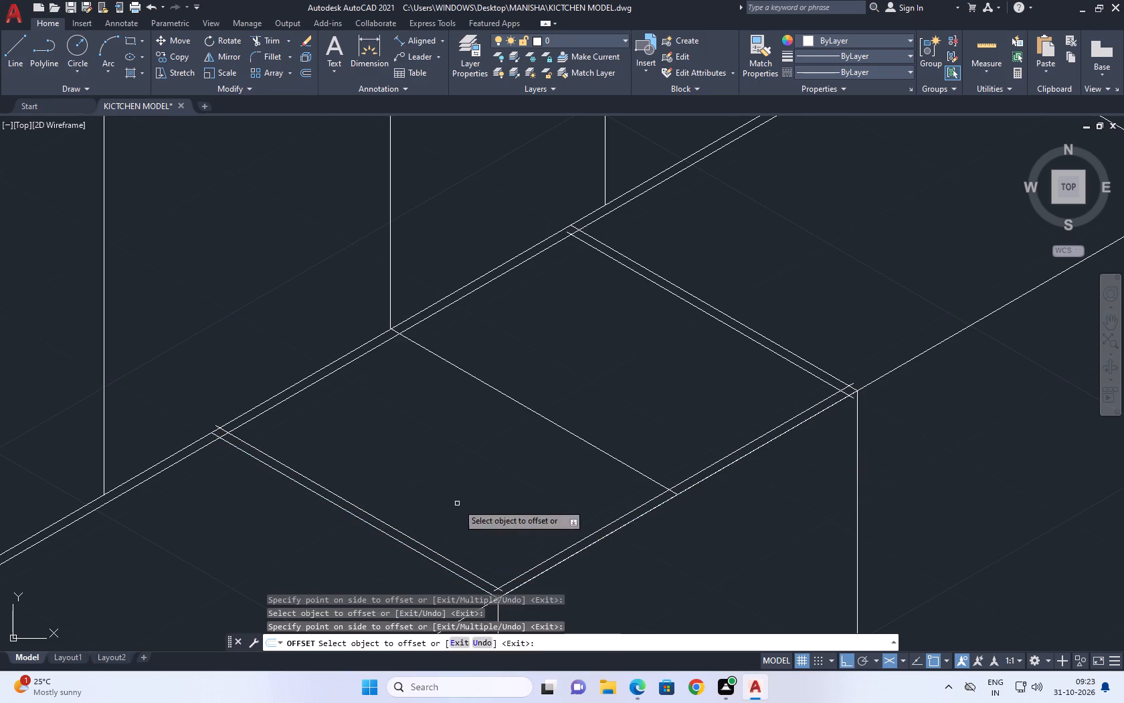
pyautogui.press('Escape')
# Trim the inner back border line along the countertop where it runs past both sides of the 2'-6" panel.
pyautogui.press('t')
pyautogui.press('r')
pyautogui.press('space')
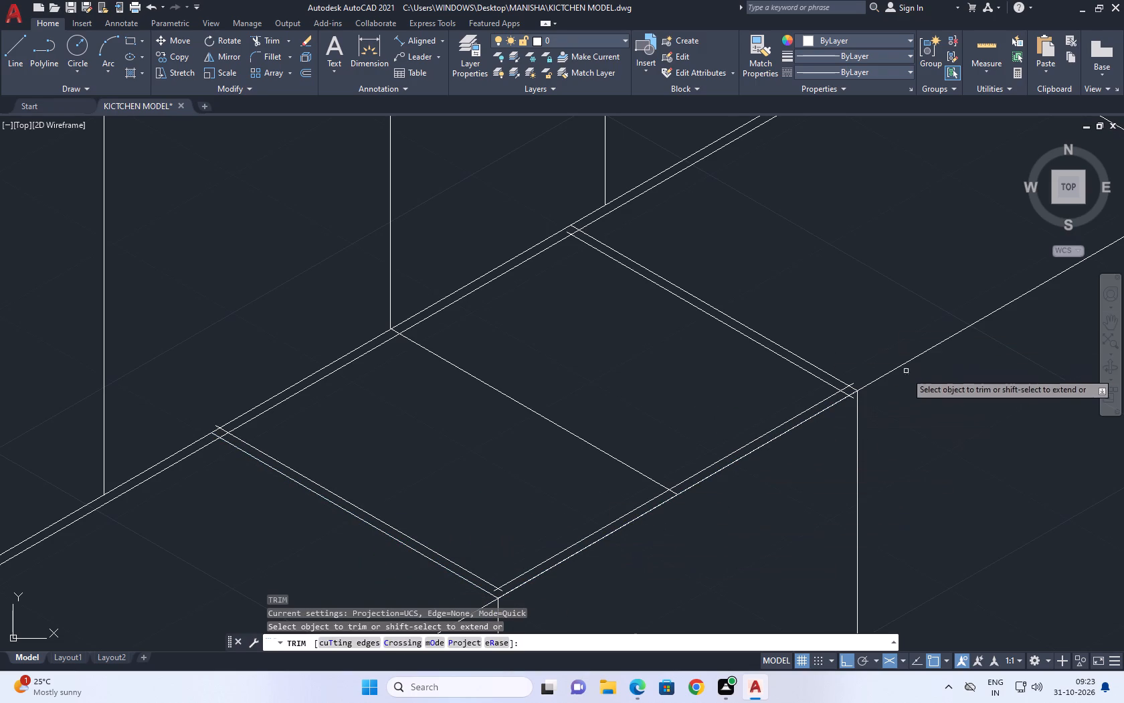
pyautogui.scroll(-4, 847, 370)
pyautogui.scroll(3, 747, 392)
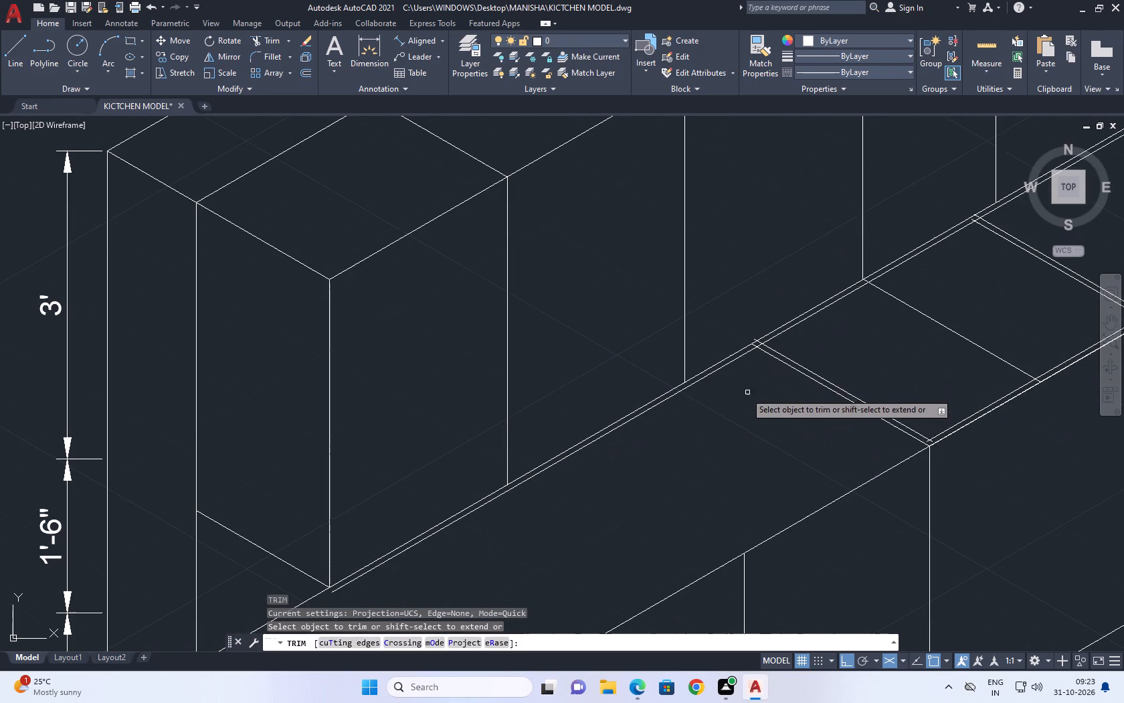
pyautogui.click(706, 374)
pyautogui.moveTo(741, 377); pyautogui.dragTo(514, 554, button='middle')
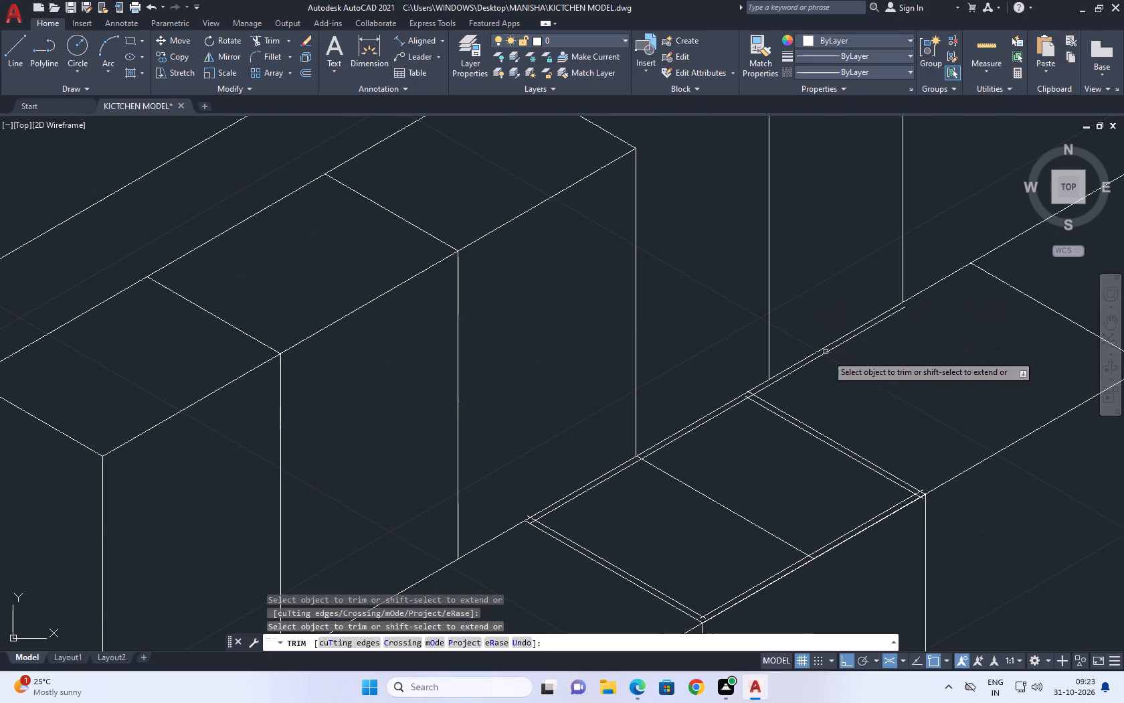
pyautogui.click(818, 357)
# Trim the overlapping inner border lines at the panel's back corner on the tall end unit's side.
pyautogui.moveTo(720, 390); pyautogui.dragTo(585, 370, button='middle')
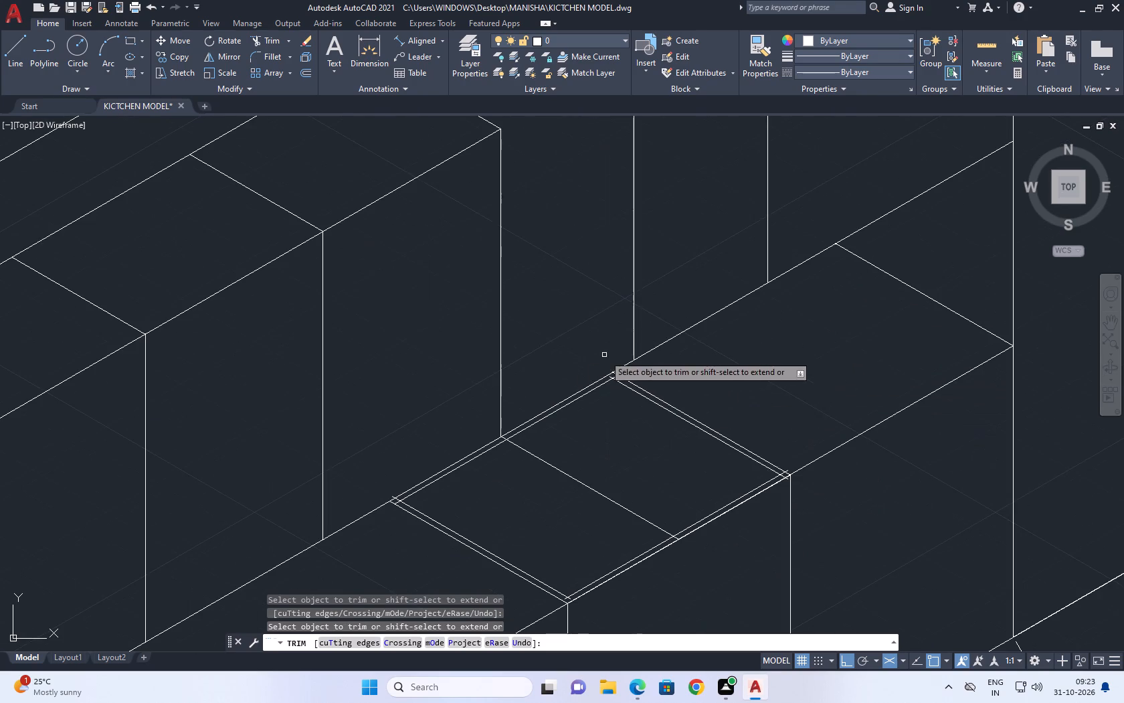
pyautogui.scroll(8, 605, 370)
pyautogui.click(637, 408)
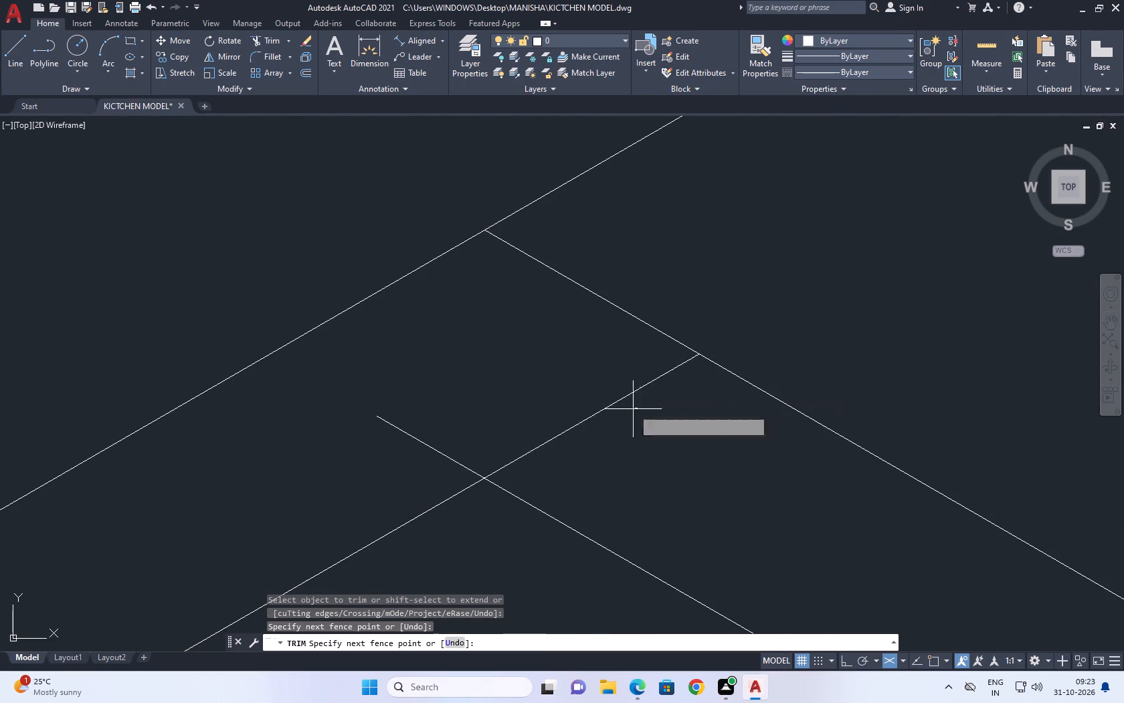
pyautogui.click(254, 441)
pyautogui.scroll(-10, 542, 378)
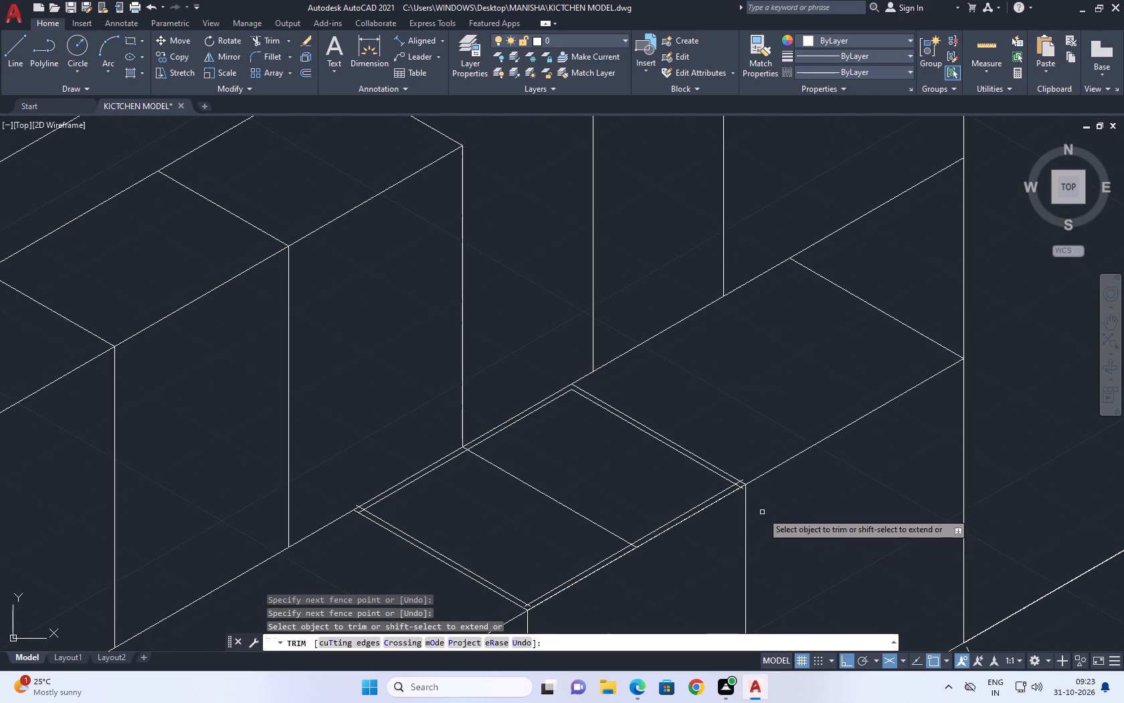
# Trim the crossing inner border line ends at the panel's front corner on the tall end unit's side.
pyautogui.scroll(2, 760, 510)
pyautogui.scroll(5, 709, 465)
pyautogui.click(721, 313)
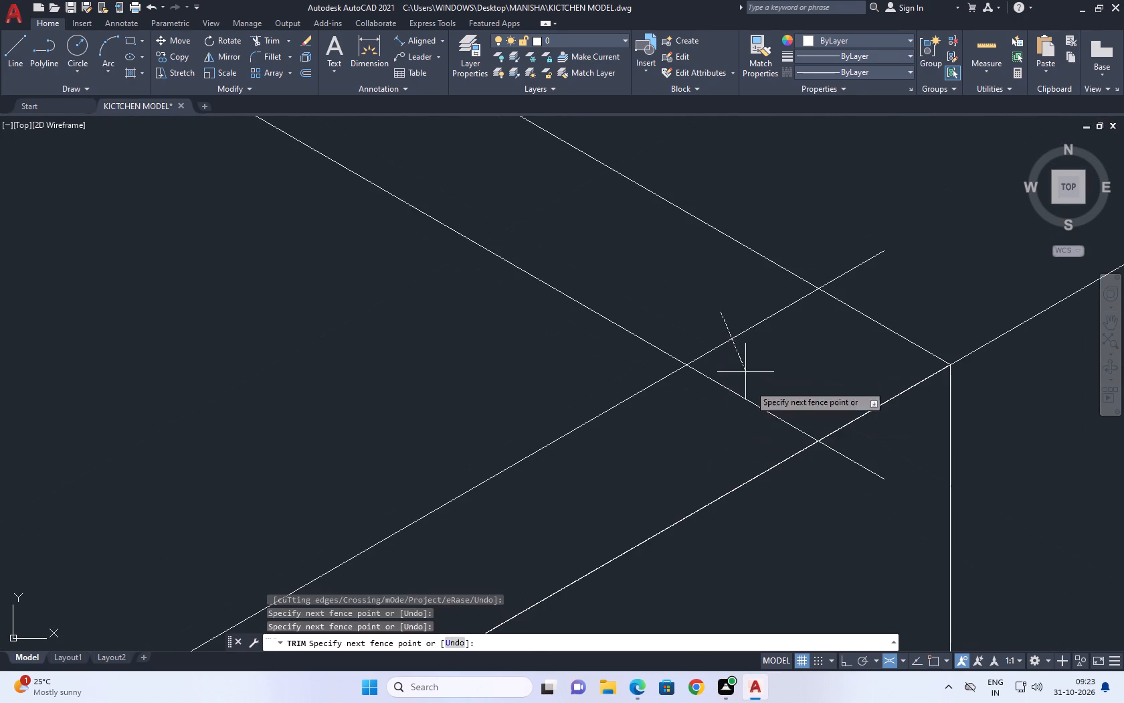
pyautogui.moveTo(732, 416); pyautogui.dragTo(713, 424)
pyautogui.click(876, 264)
pyautogui.click(826, 252)
pyautogui.moveTo(893, 453); pyautogui.dragTo(880, 459)
pyautogui.click(831, 475)
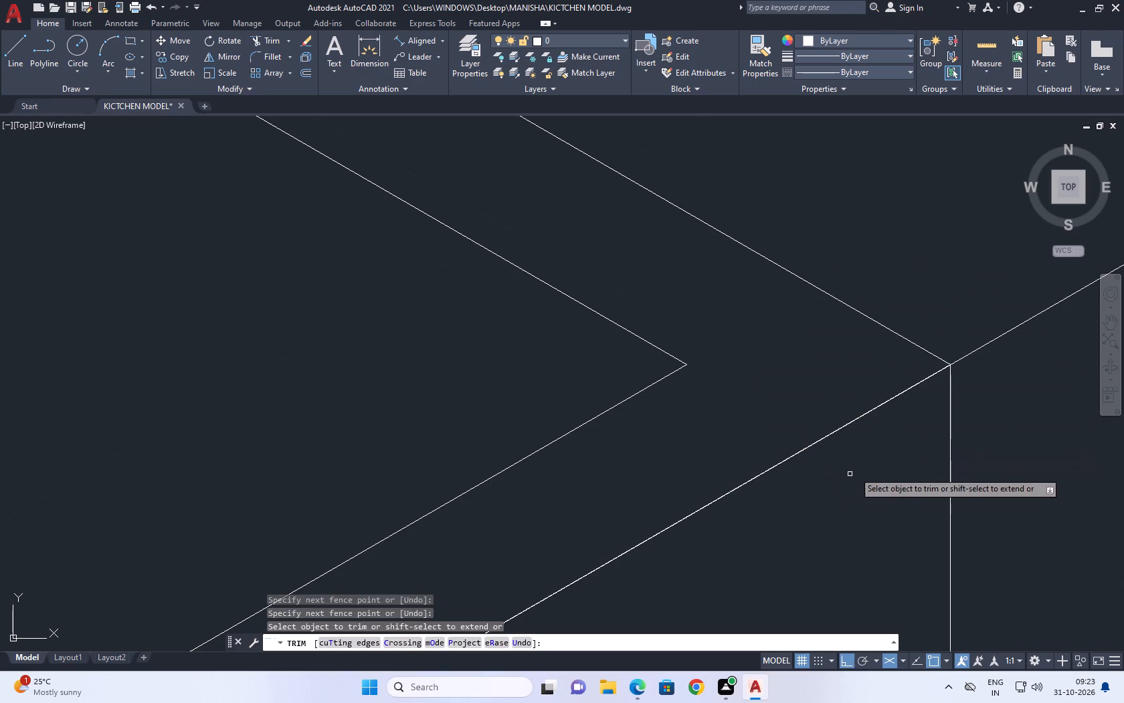
# Trim the piece of the dividing line between the inner and outer front border lines.
pyautogui.scroll(-8, 860, 437)
pyautogui.scroll(4, 719, 507)
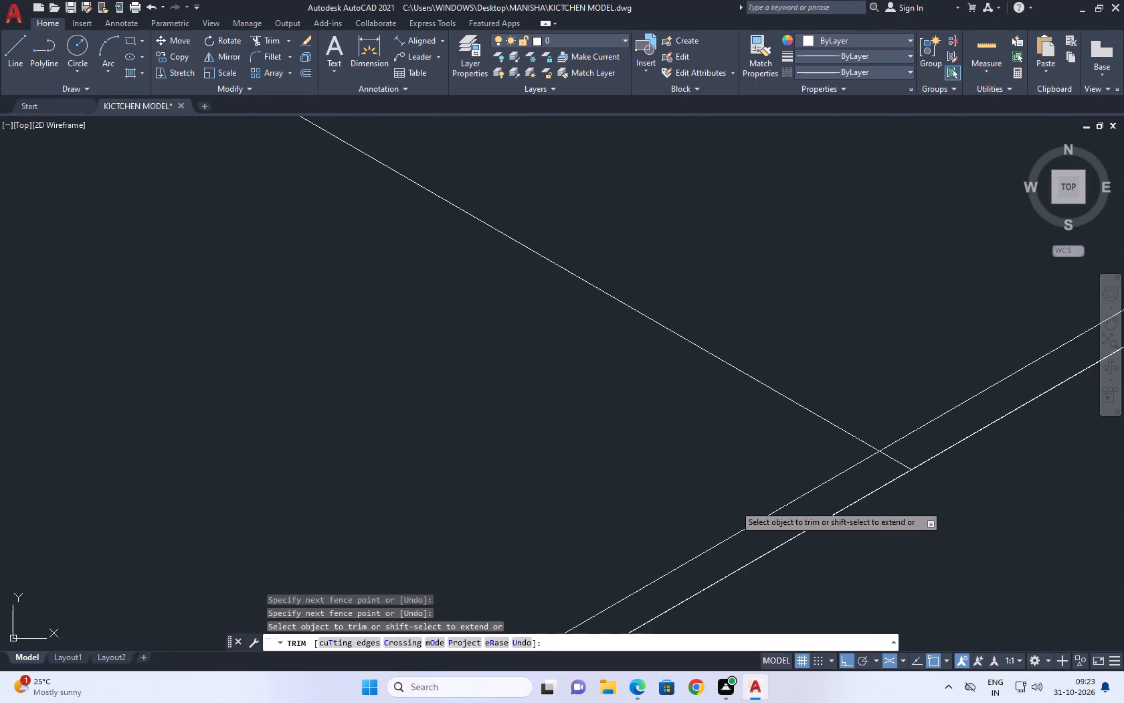
pyautogui.scroll(2, 910, 468)
pyautogui.click(898, 436)
pyautogui.click(816, 473)
# Trim the crossing inner border line ends at the panel's front corner beside the 2'-1" units.
pyautogui.scroll(-9, 795, 342)
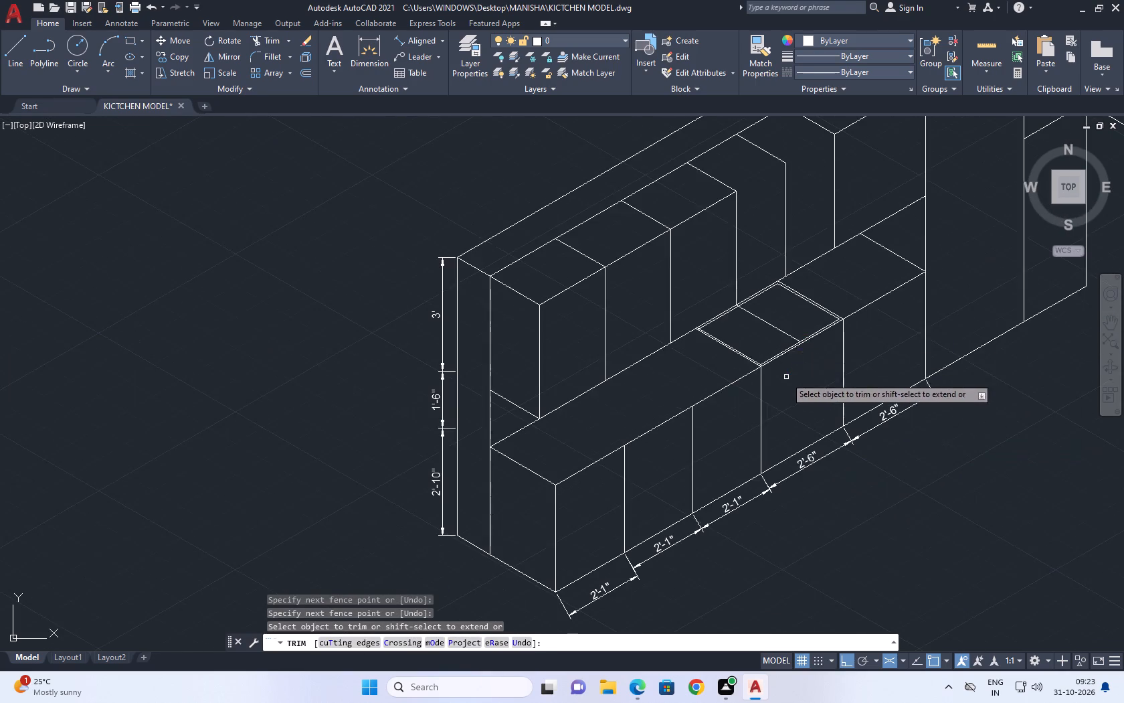
pyautogui.scroll(3, 735, 356)
pyautogui.scroll(6, 826, 398)
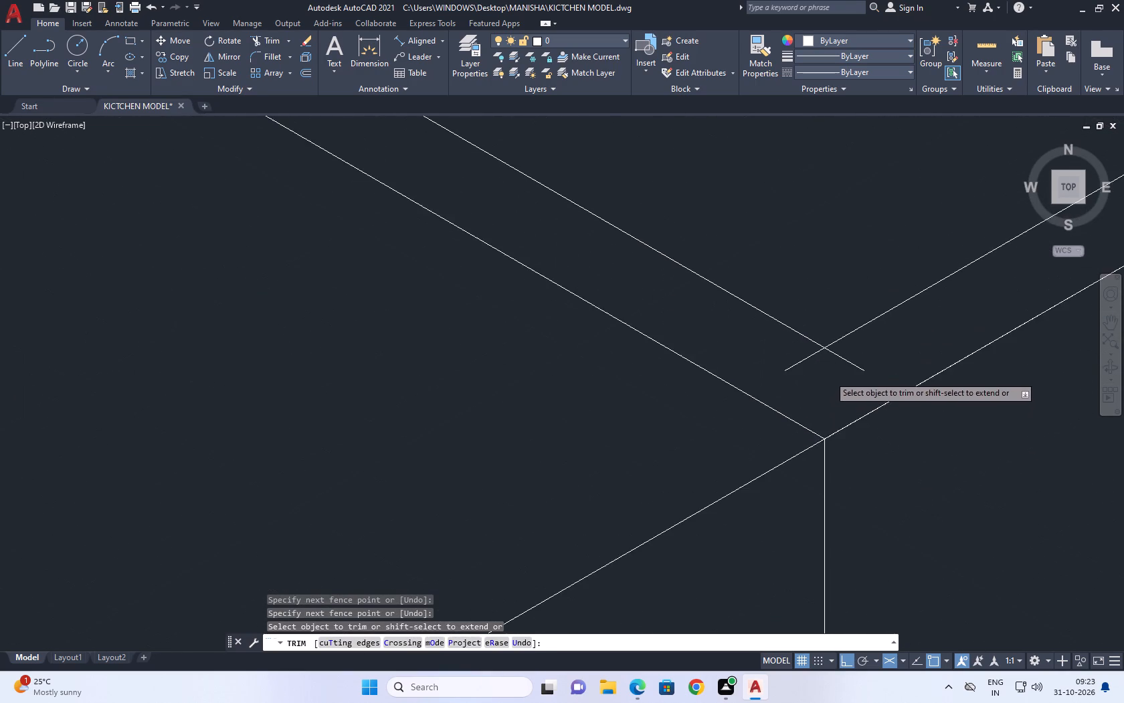
pyautogui.click(875, 356)
pyautogui.moveTo(765, 356); pyautogui.dragTo(759, 356)
# Trim the overlapping and overshooting inner border lines at the panel's back corner beside the 2'-1" units.
pyautogui.scroll(-3, 766, 360)
pyautogui.moveTo(687, 340); pyautogui.dragTo(715, 467, button='middle')
pyautogui.scroll(-3, 556, 378)
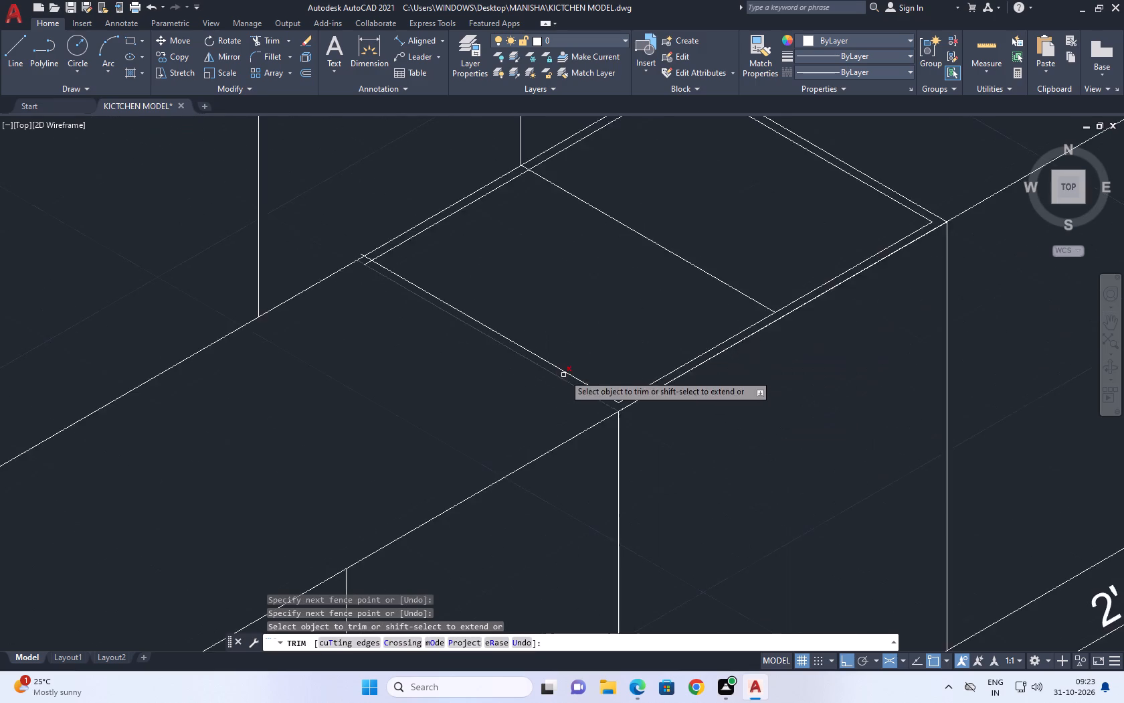
pyautogui.moveTo(500, 311); pyautogui.dragTo(512, 361, button='middle')
pyautogui.scroll(3, 349, 299)
pyautogui.scroll(1, 497, 336)
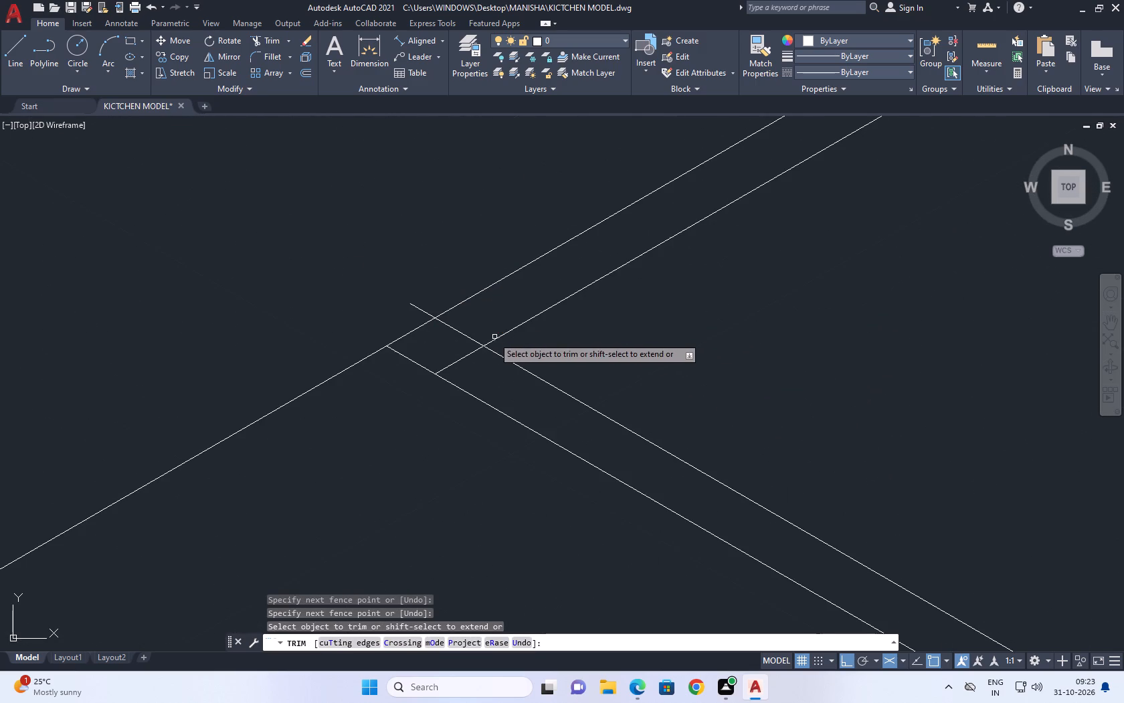
pyautogui.scroll(1, 489, 338)
pyautogui.click(466, 311)
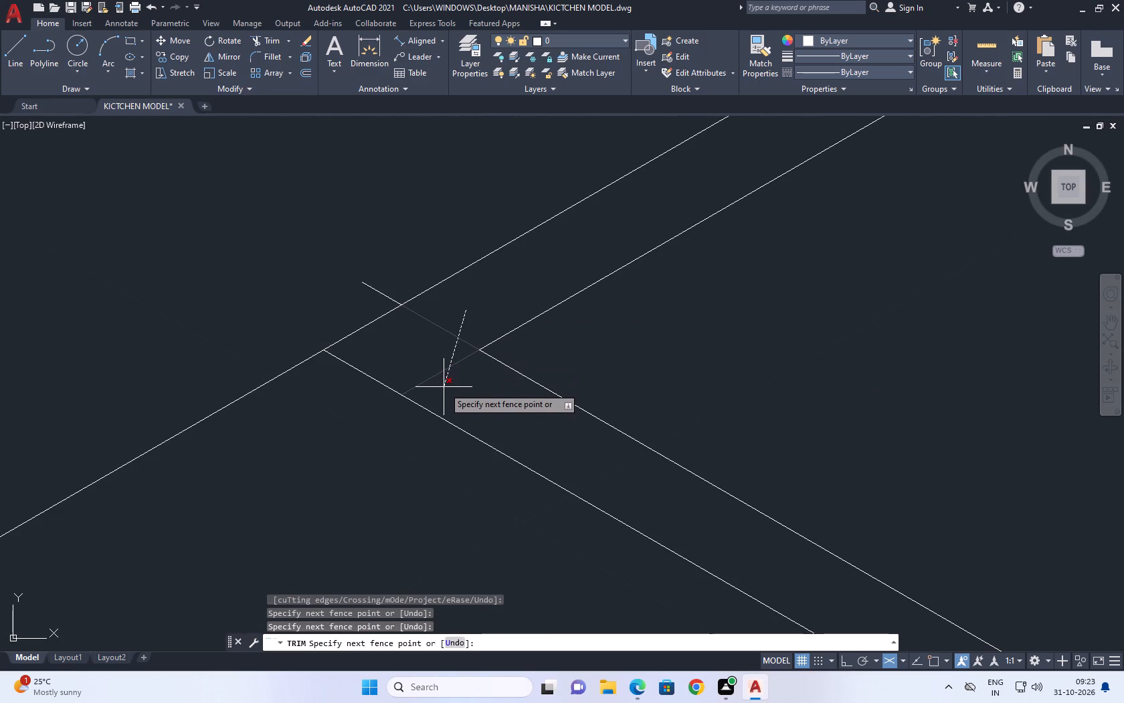
pyautogui.click(440, 389)
pyautogui.click(401, 289)
pyautogui.click(348, 303)
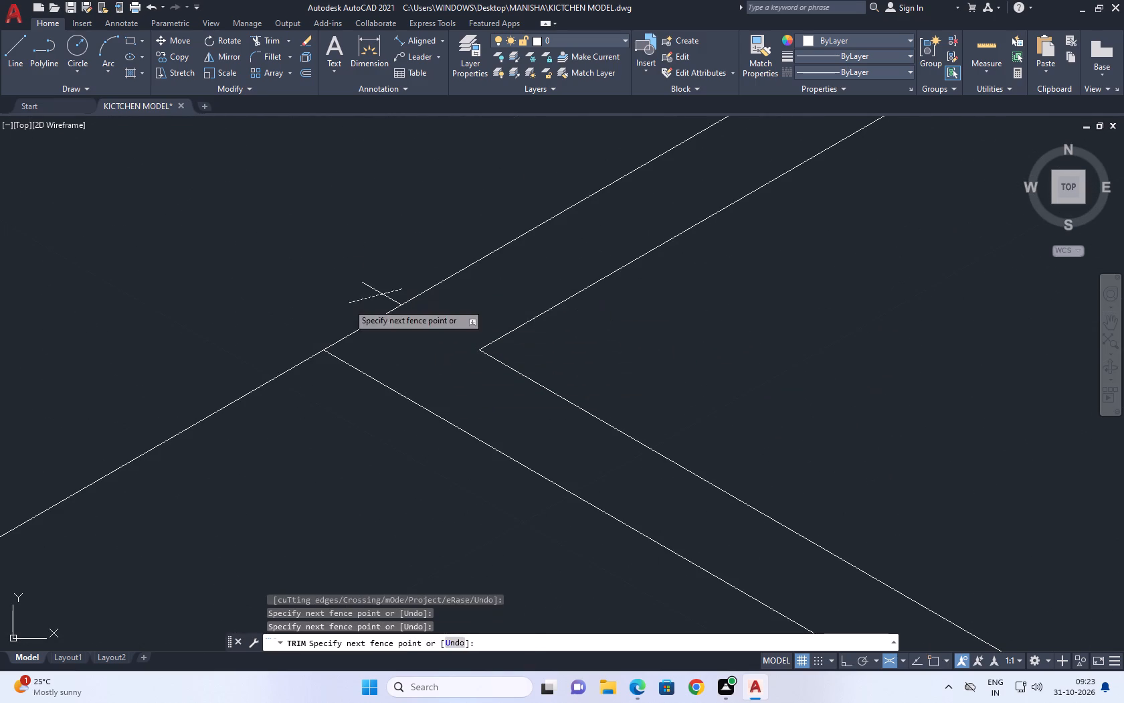
# Trim the piece of the dividing line between the inner and outer back border lines.
pyautogui.scroll(-9, 359, 315)
pyautogui.scroll(5, 453, 297)
pyautogui.scroll(2, 314, 287)
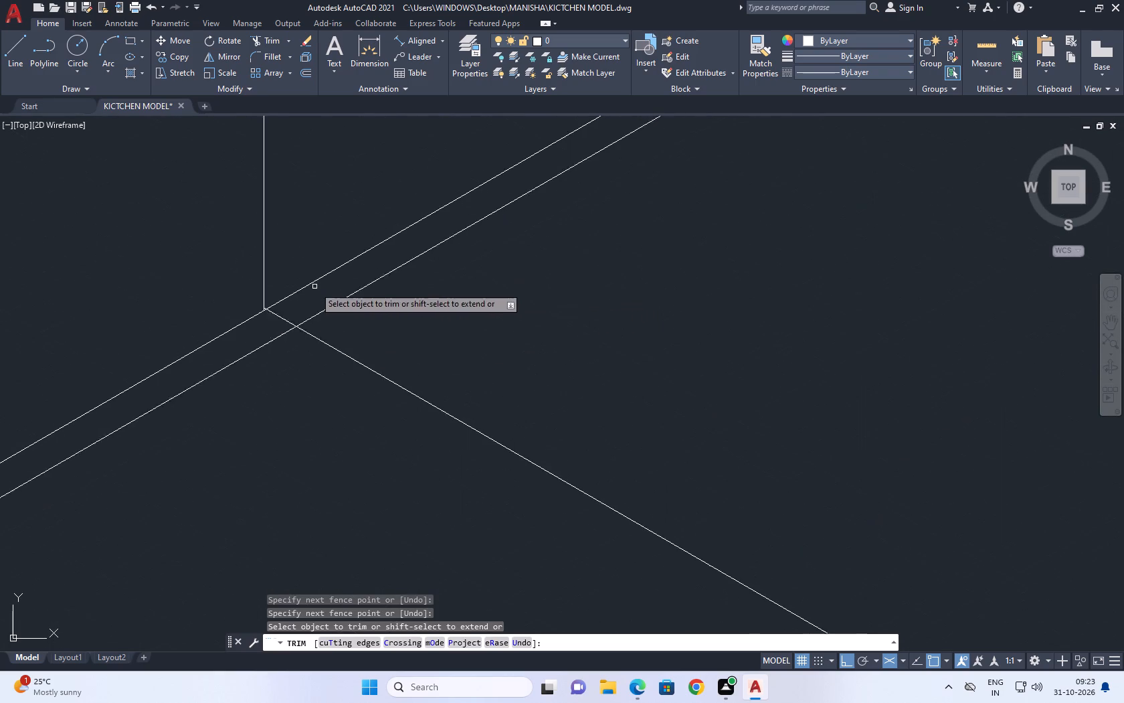
pyautogui.click(276, 327)
pyautogui.click(218, 353)
pyautogui.scroll(6, 225, 316)
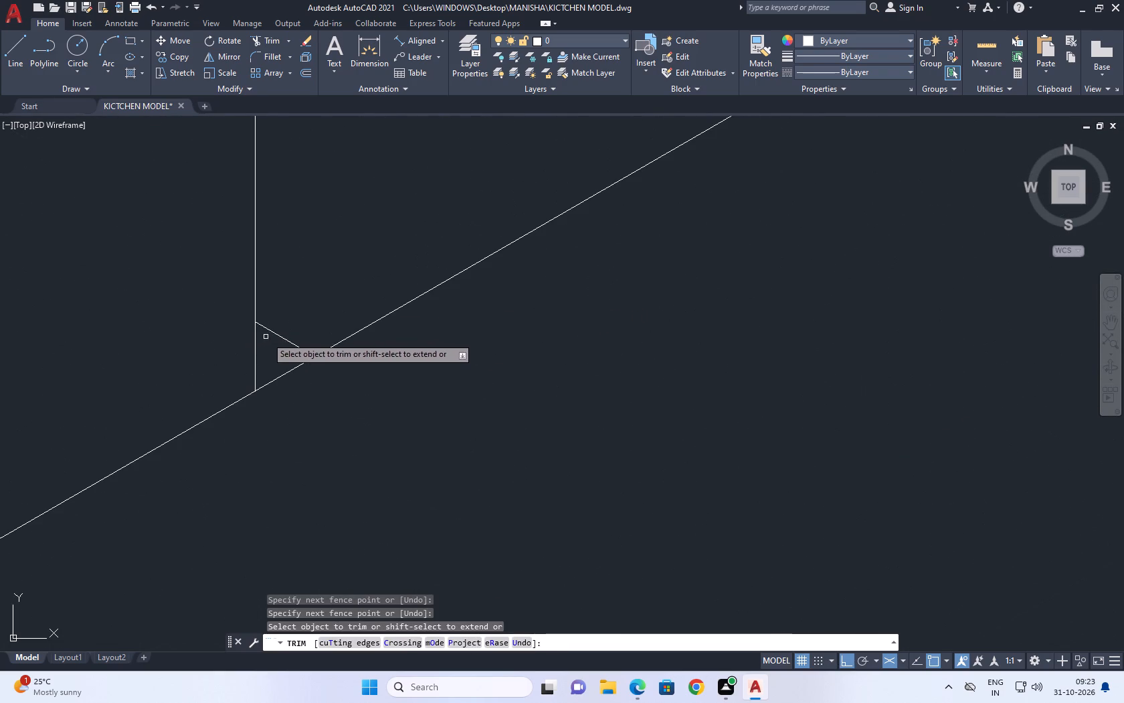
pyautogui.click(267, 337)
pyautogui.click(280, 320)
pyautogui.scroll(-12, 292, 317)
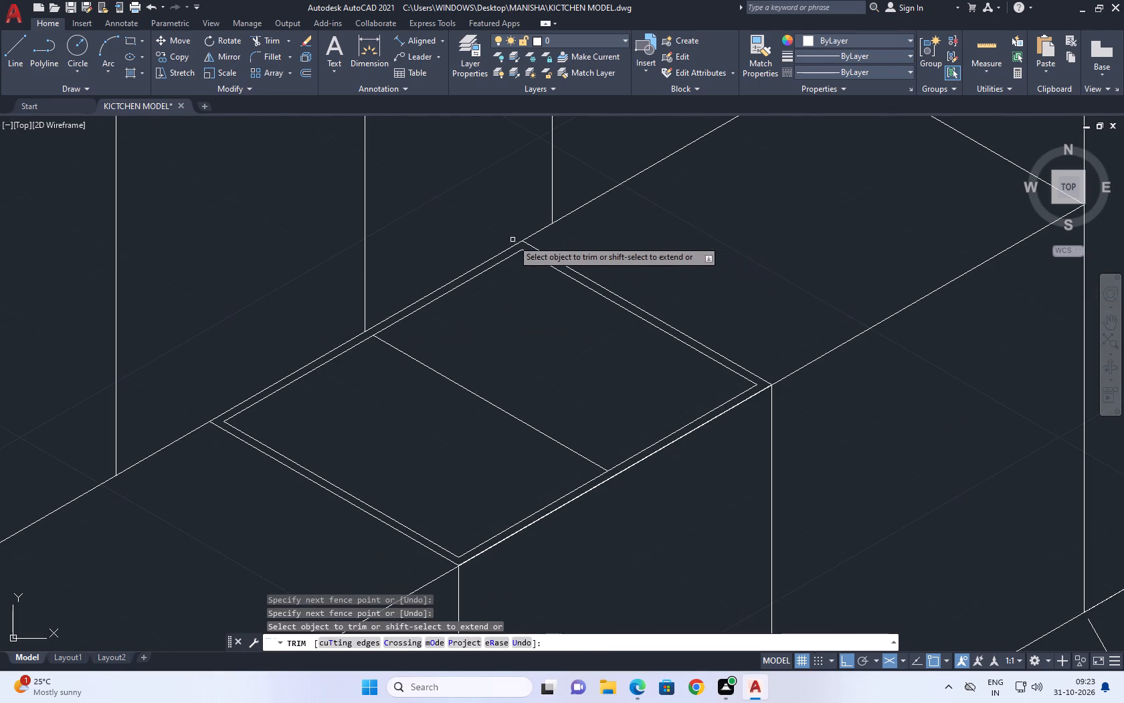
pyautogui.scroll(1, 511, 240)
pyautogui.rightClick(644, 230)
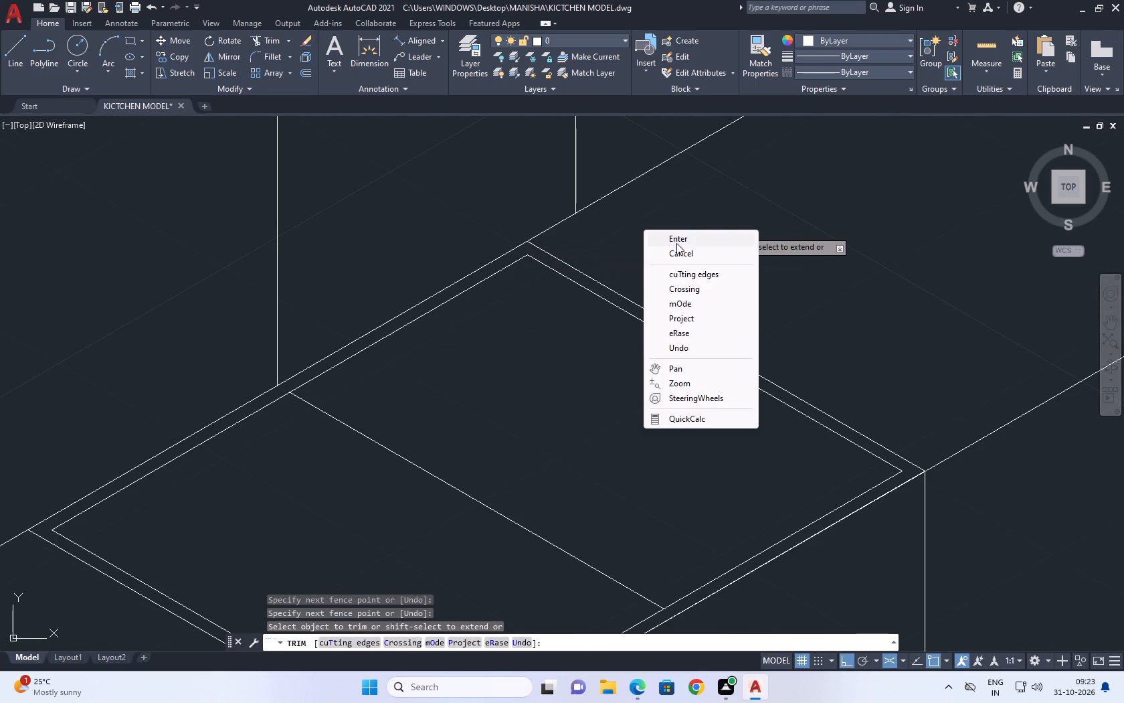
pyautogui.click(678, 256)
# Erase the dividing line across the middle of the bordered countertop panel.
pyautogui.scroll(-3, 568, 392)
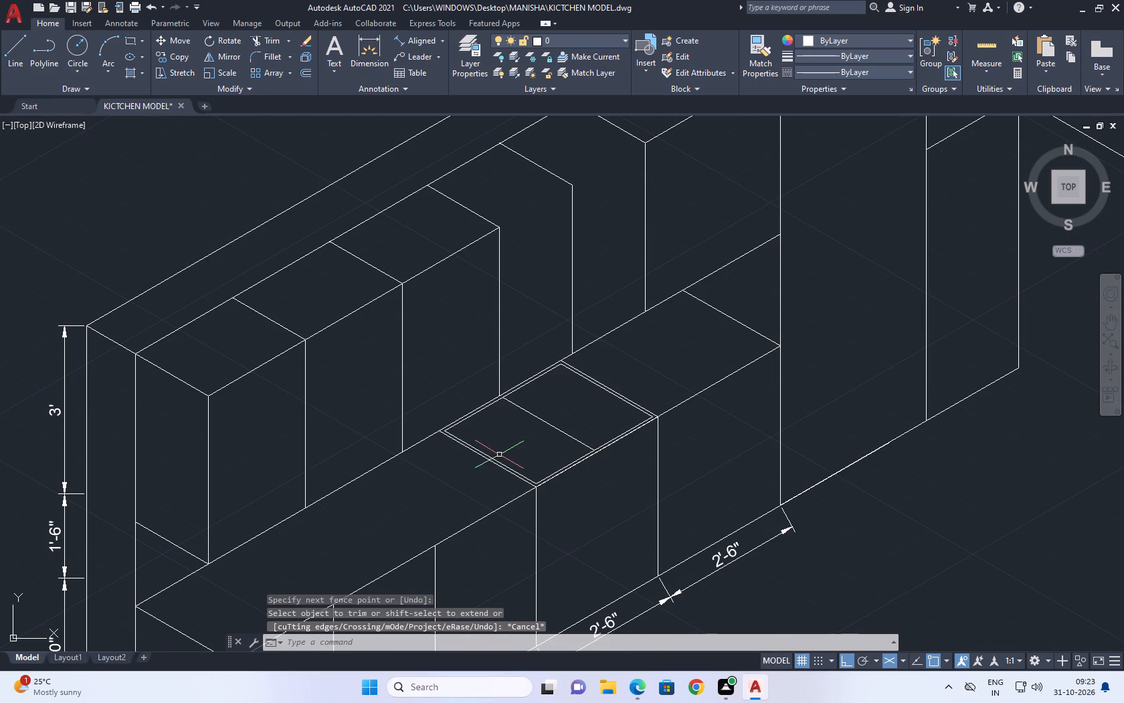
pyautogui.scroll(1, 573, 475)
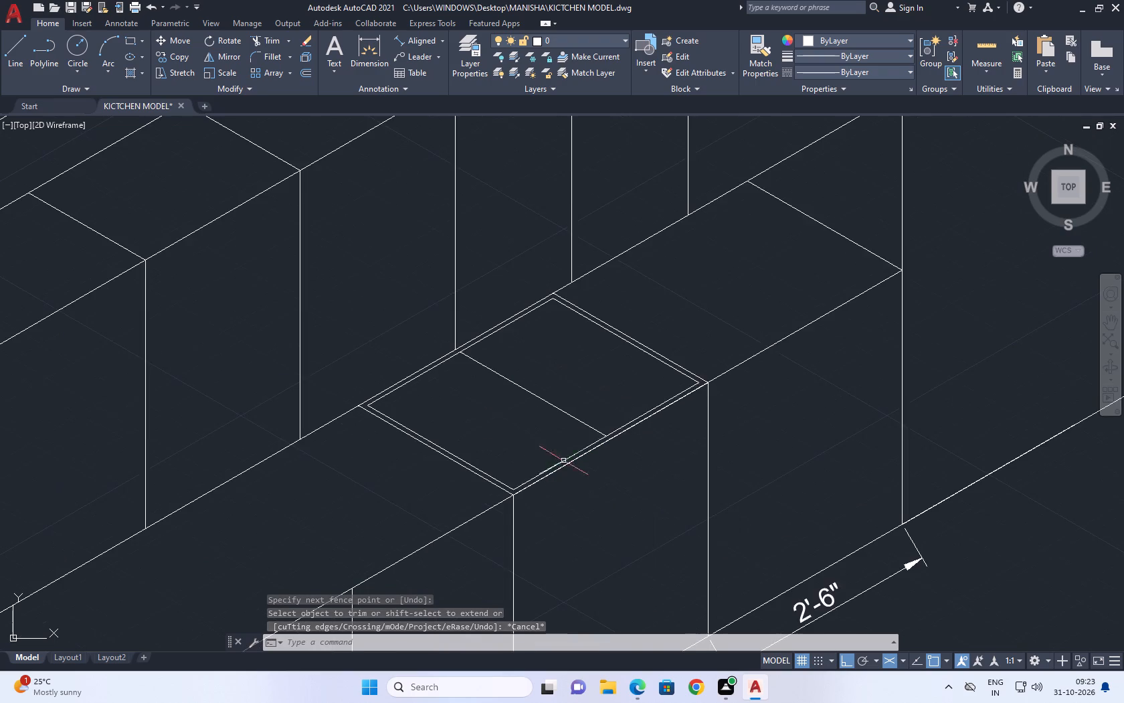
pyautogui.scroll(1, 537, 451)
pyautogui.moveTo(624, 347); pyautogui.dragTo(534, 383)
pyautogui.moveTo(503, 389); pyautogui.dragTo(510, 390)
pyautogui.rightClick(557, 327)
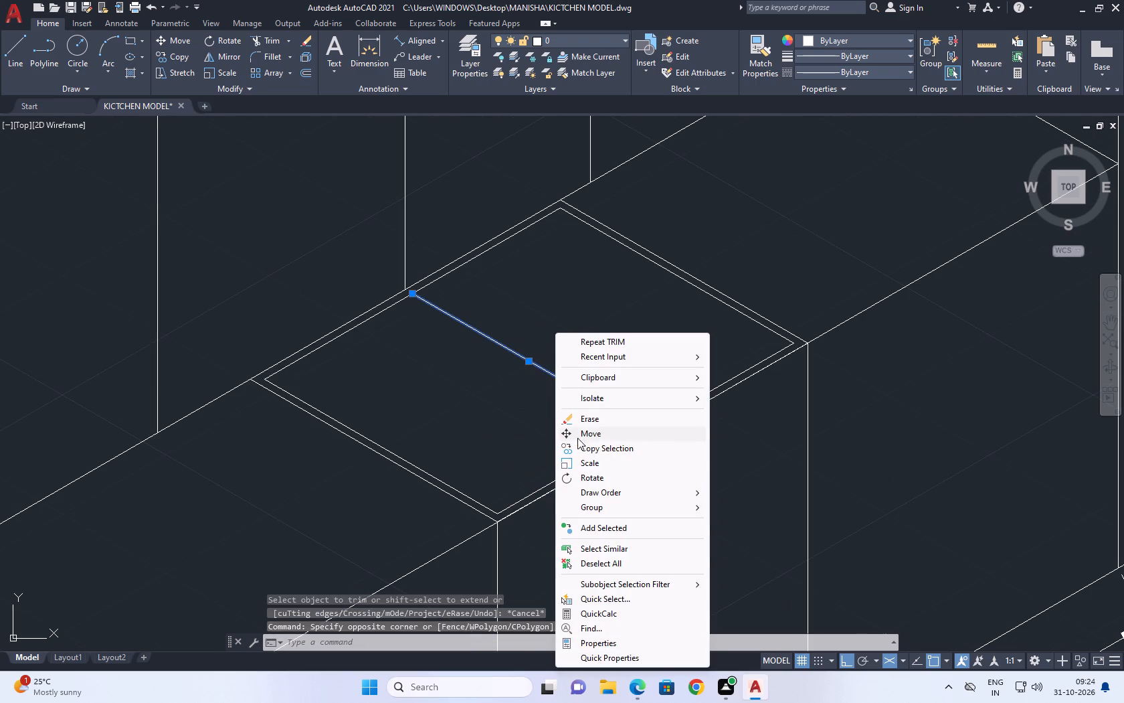
pyautogui.click(603, 420)
# Divide the front inner border line of the countertop panel into 3 equal segments.
pyautogui.scroll(2, 597, 463)
pyautogui.click(581, 457)
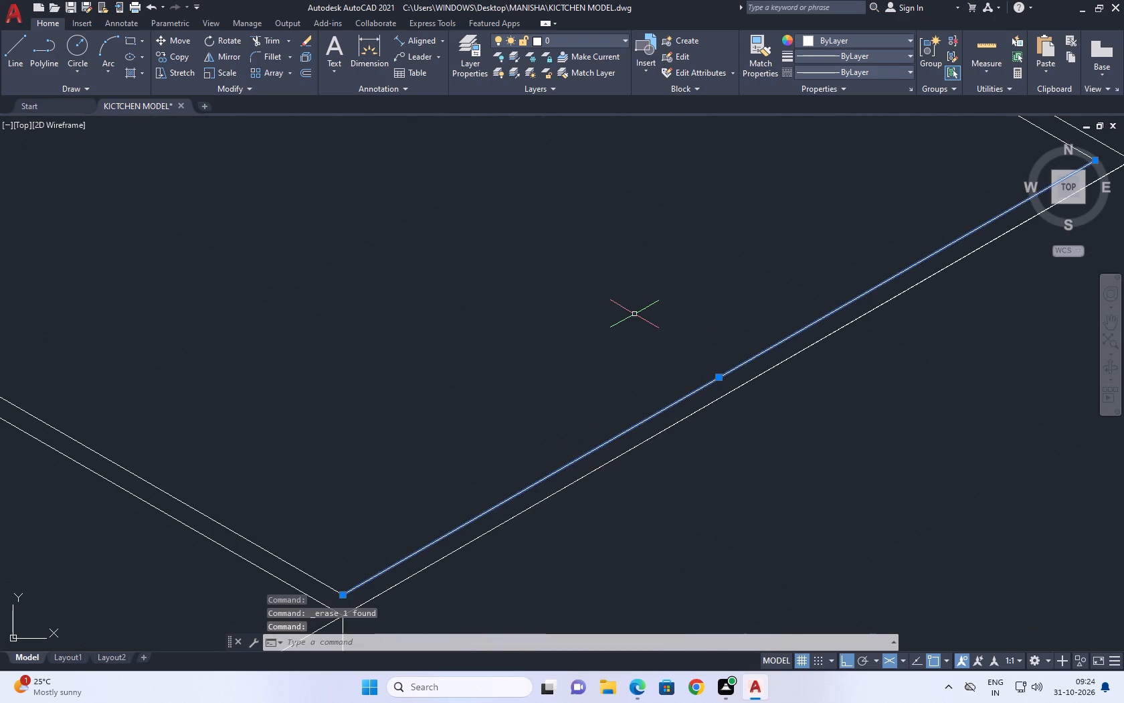
pyautogui.write('DI')
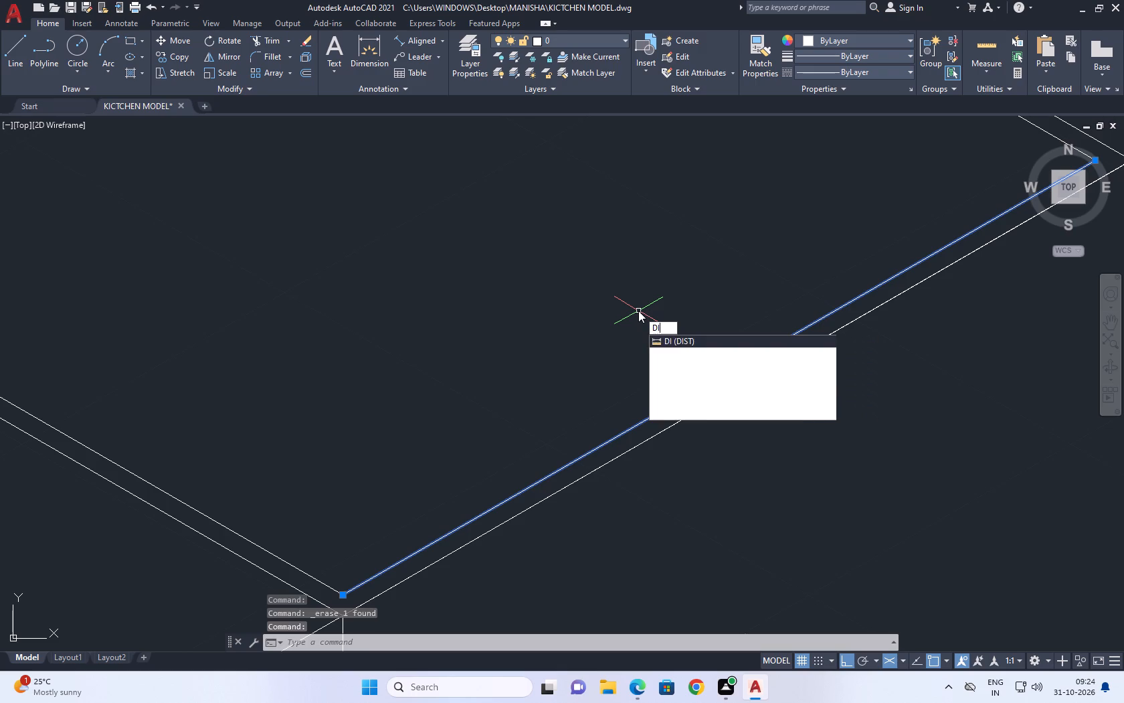
pyautogui.write('V')
pyautogui.press('space')
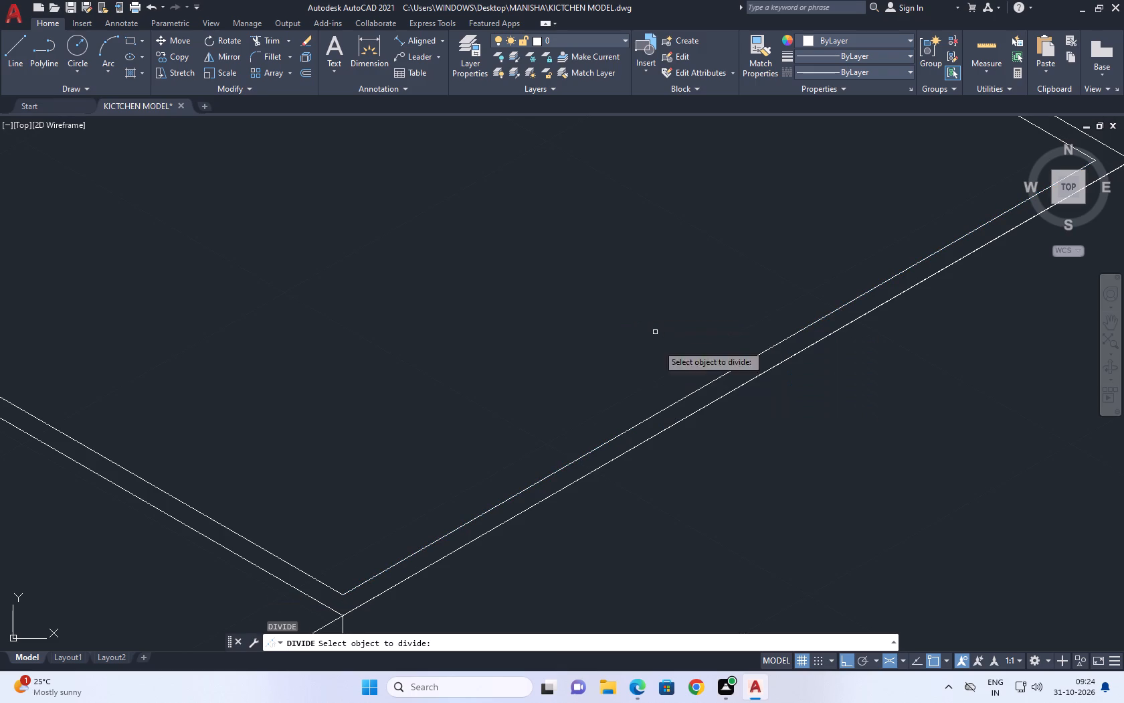
pyautogui.click(703, 386)
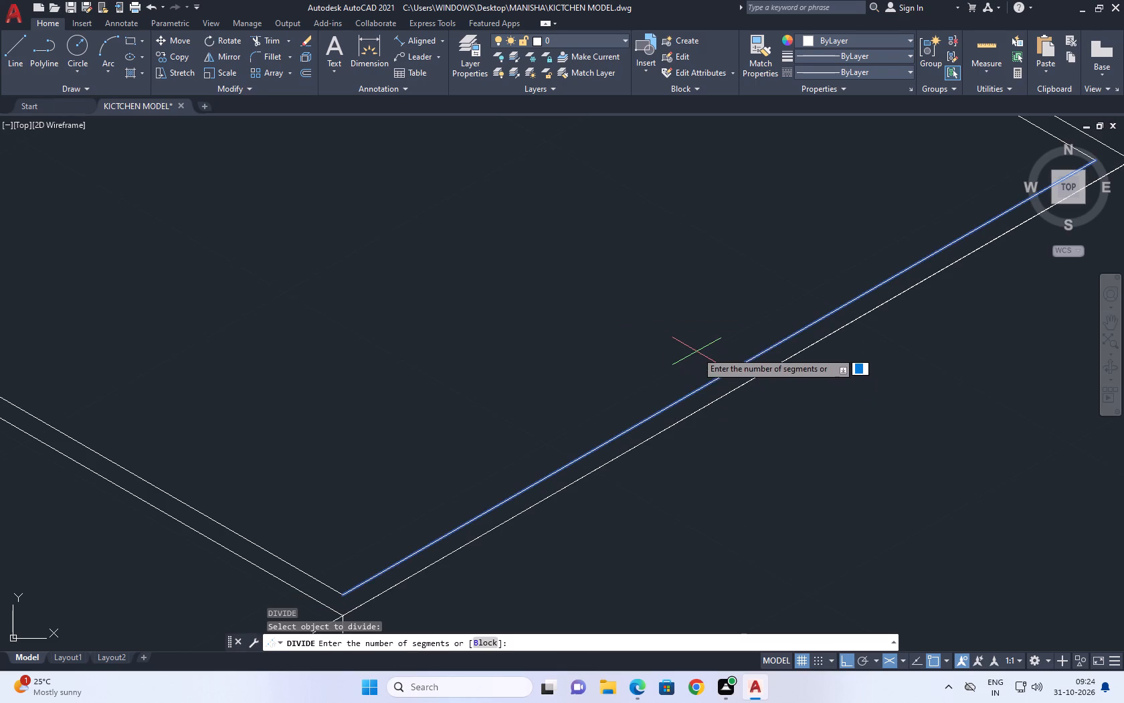
pyautogui.press('3')
pyautogui.press('Return')
# Draw a line from the division point nearer the 2'-1" units across the panel, running past its back border.
pyautogui.scroll(-2, 653, 498)
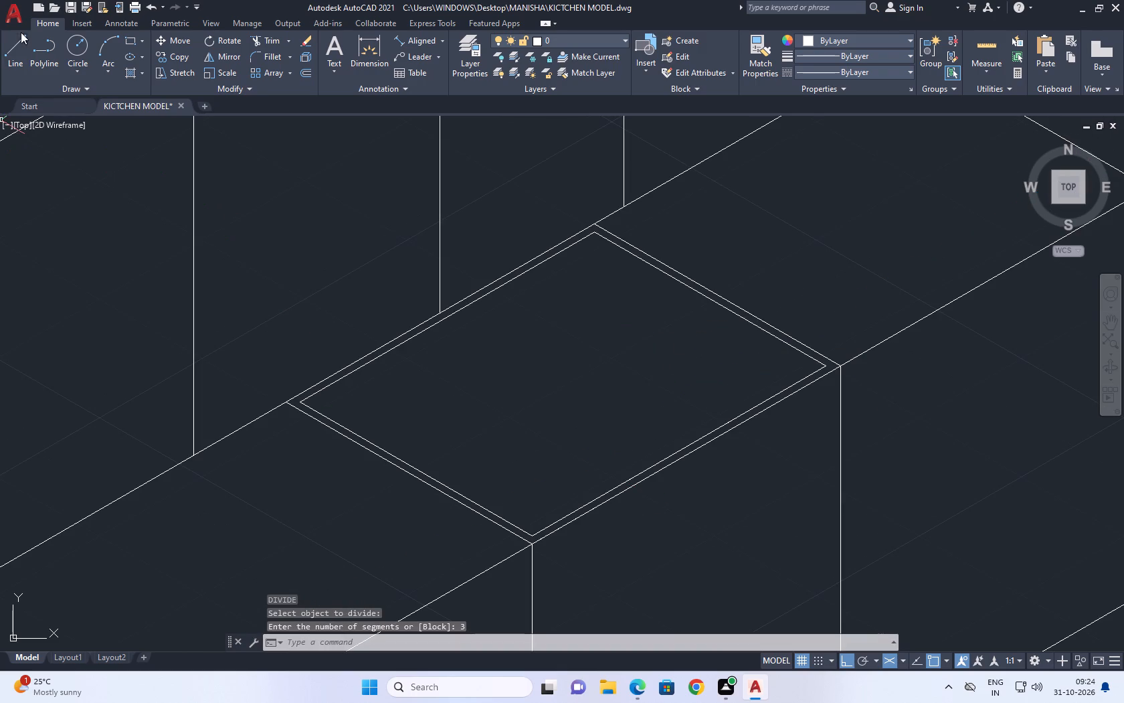
pyautogui.click(17, 55)
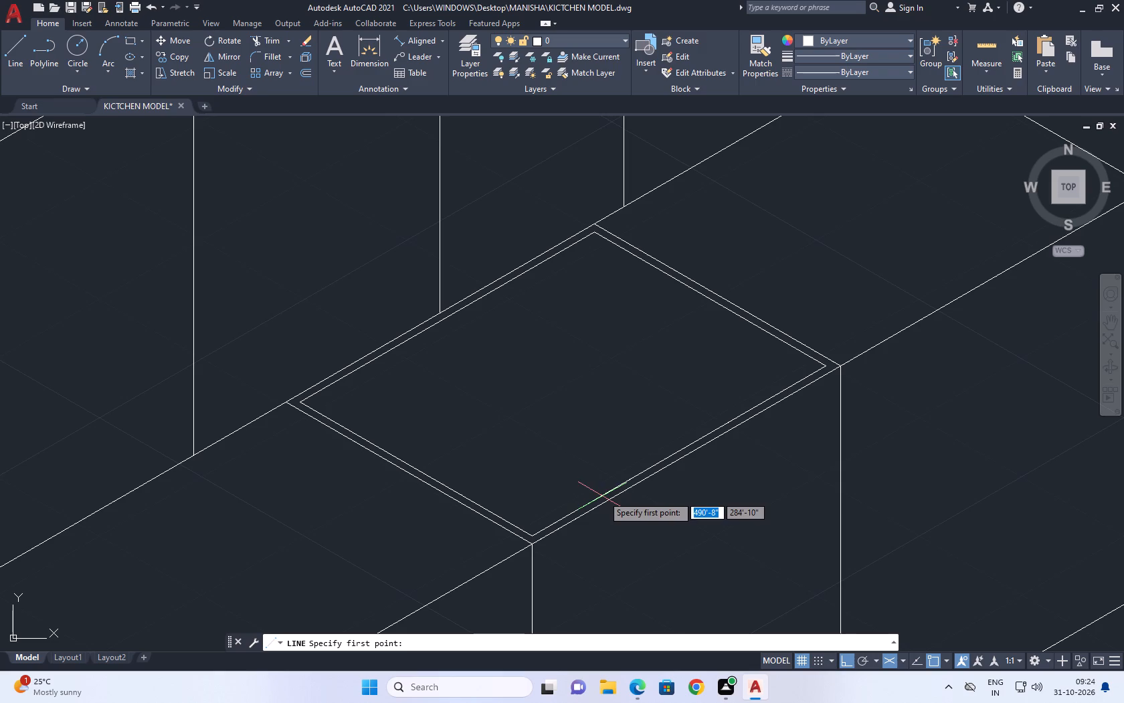
pyautogui.click(632, 477)
pyautogui.click(311, 311)
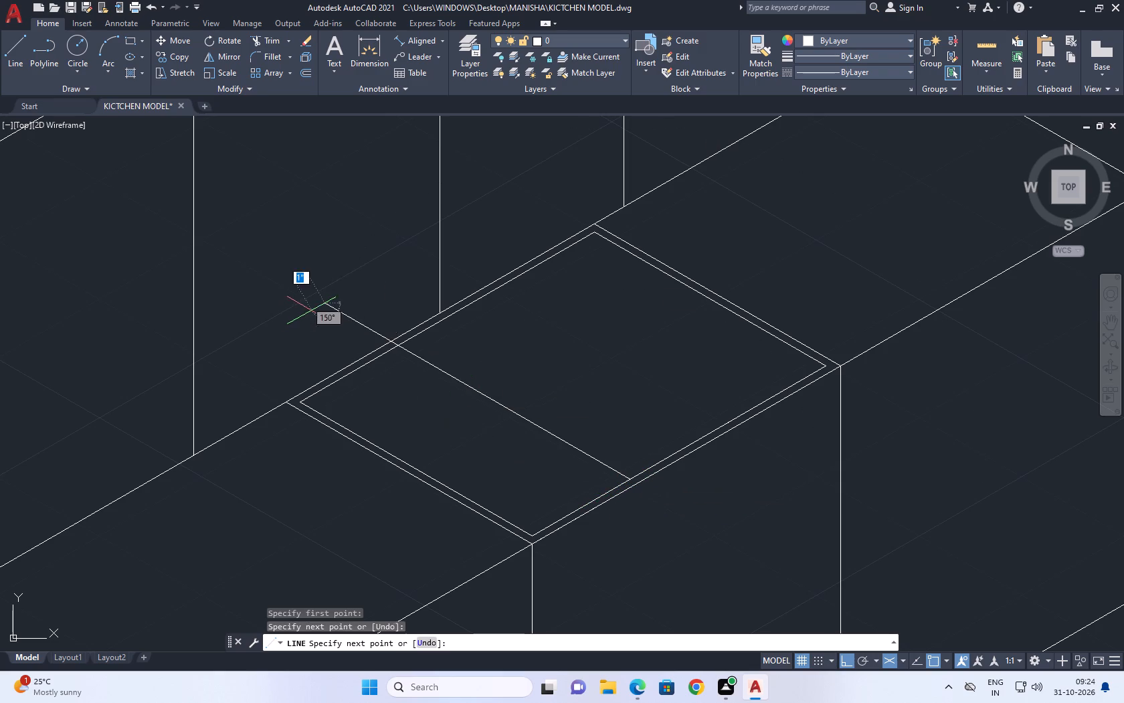
pyautogui.moveTo(350, 260); pyautogui.dragTo(343, 268, button='right')
pyautogui.click(384, 309)
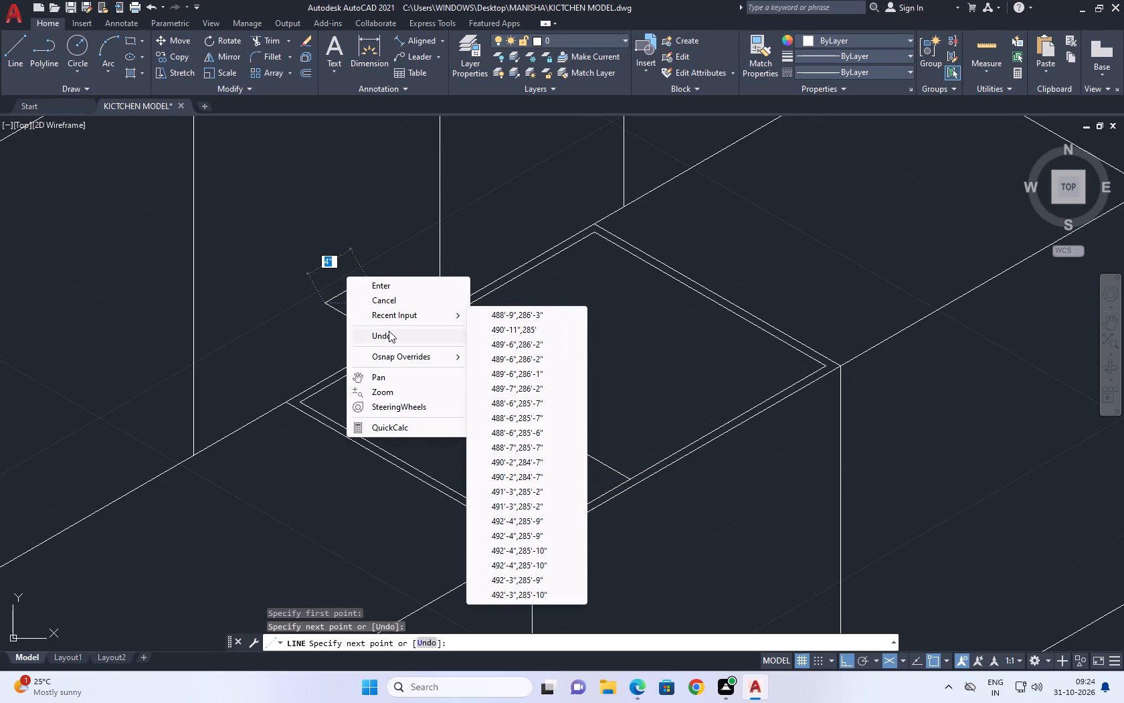
pyautogui.click(411, 302)
# Draw a parallel line from the other division point on the front inner border line, running past the back border.
pyautogui.rightClick(725, 386)
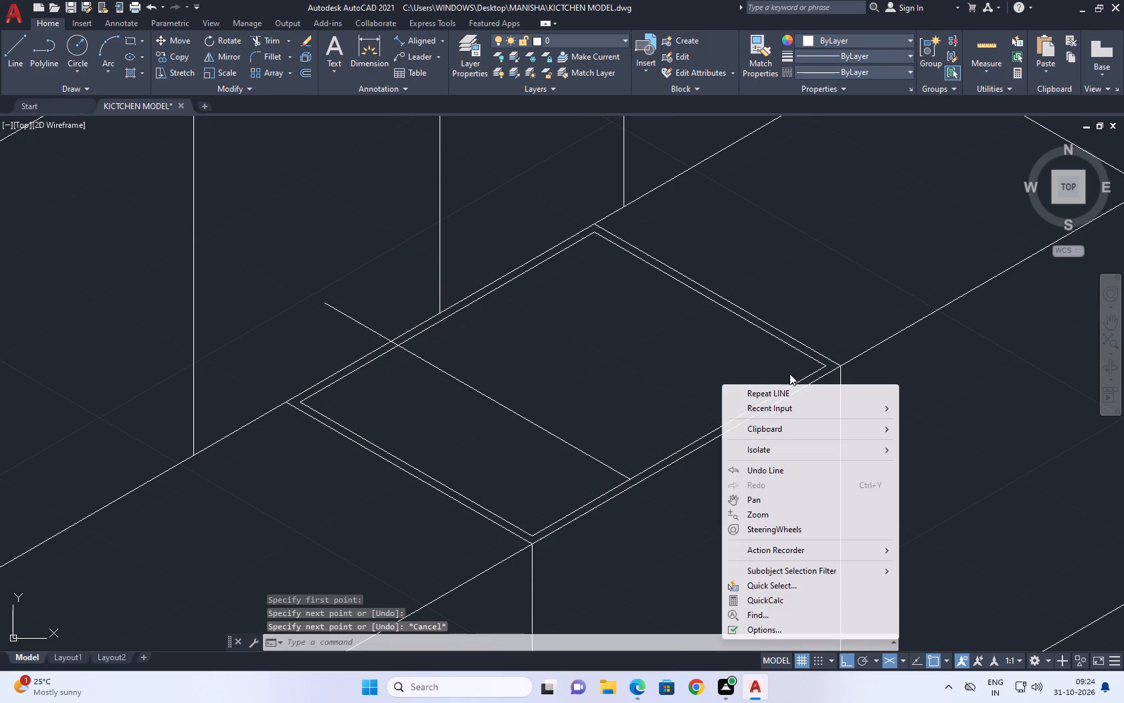
pyautogui.click(775, 390)
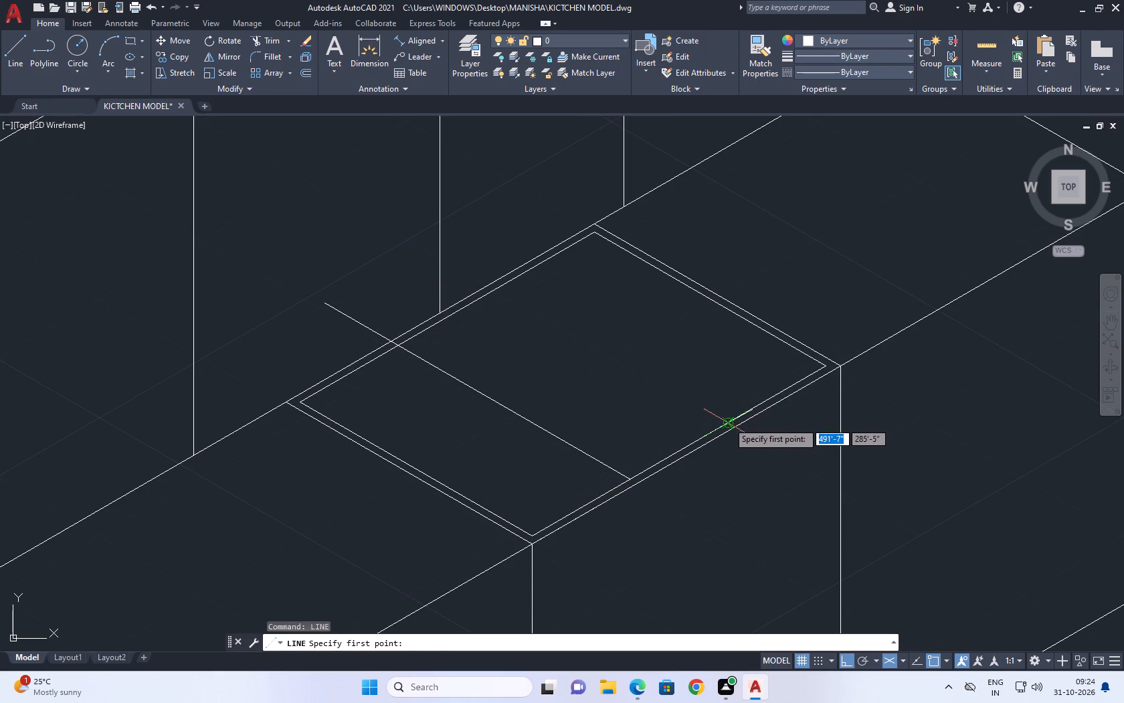
pyautogui.click(728, 423)
pyautogui.click(392, 259)
pyautogui.rightClick(467, 246)
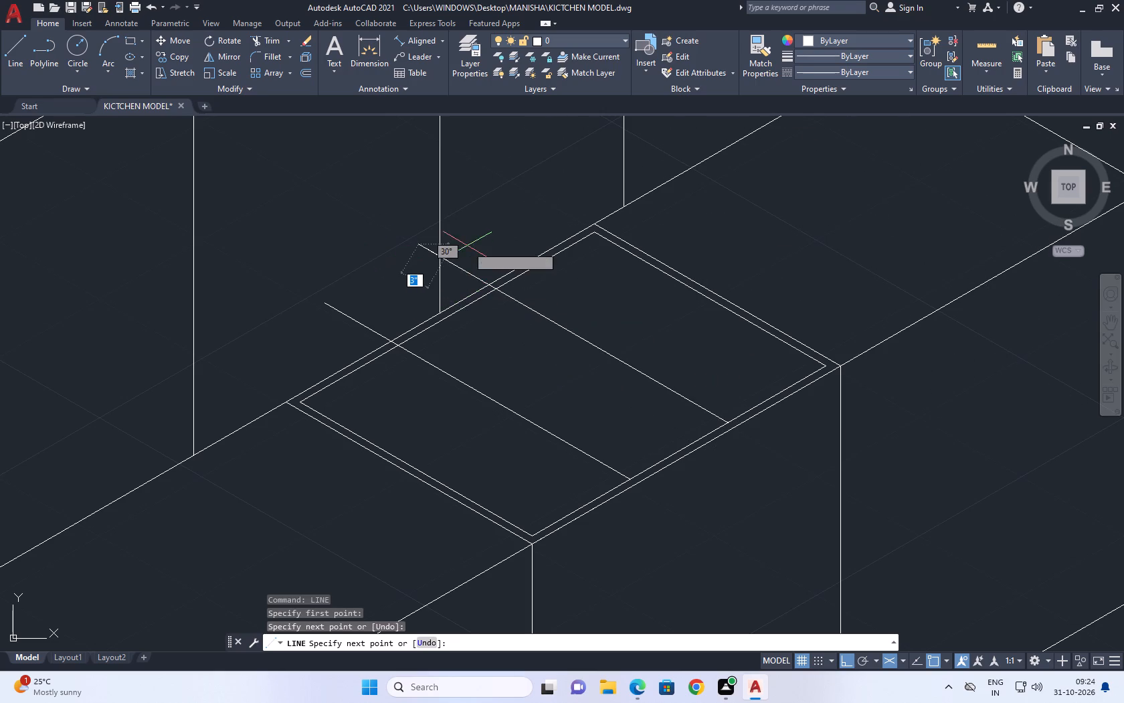
pyautogui.click(505, 266)
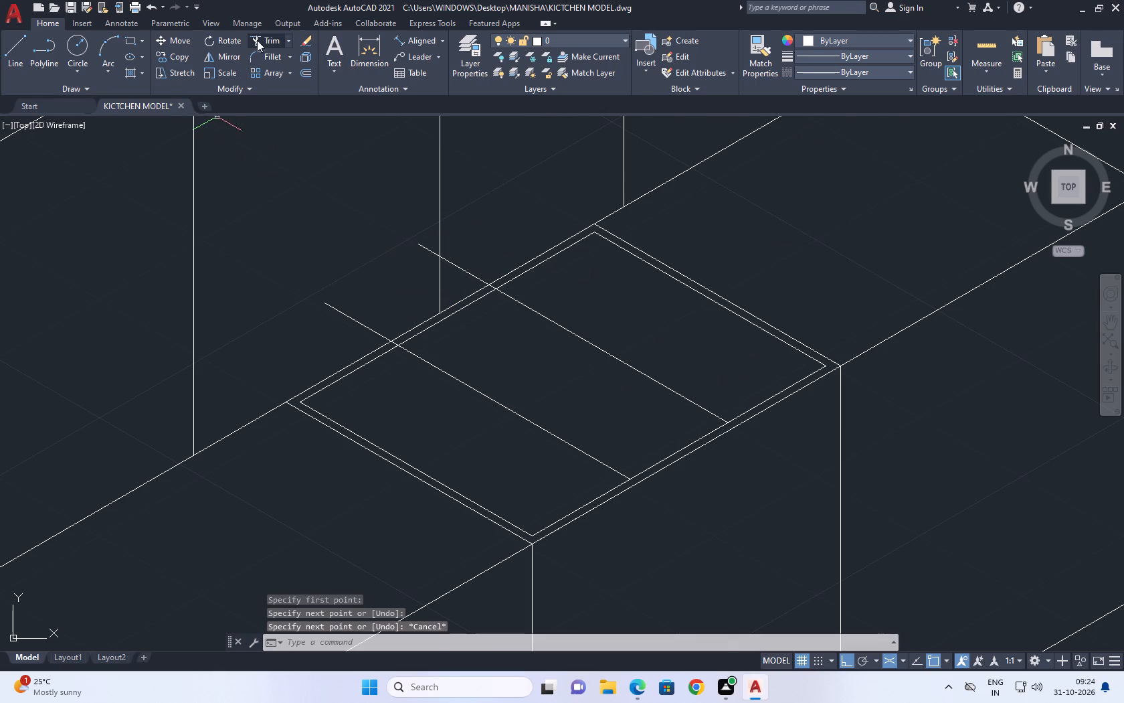
# Trim the ends of both strip lines that overshoot the panel's outer back border line.
pyautogui.click(270, 37)
pyautogui.scroll(2, 445, 288)
pyautogui.click(481, 241)
pyautogui.click(483, 261)
pyautogui.click(478, 228)
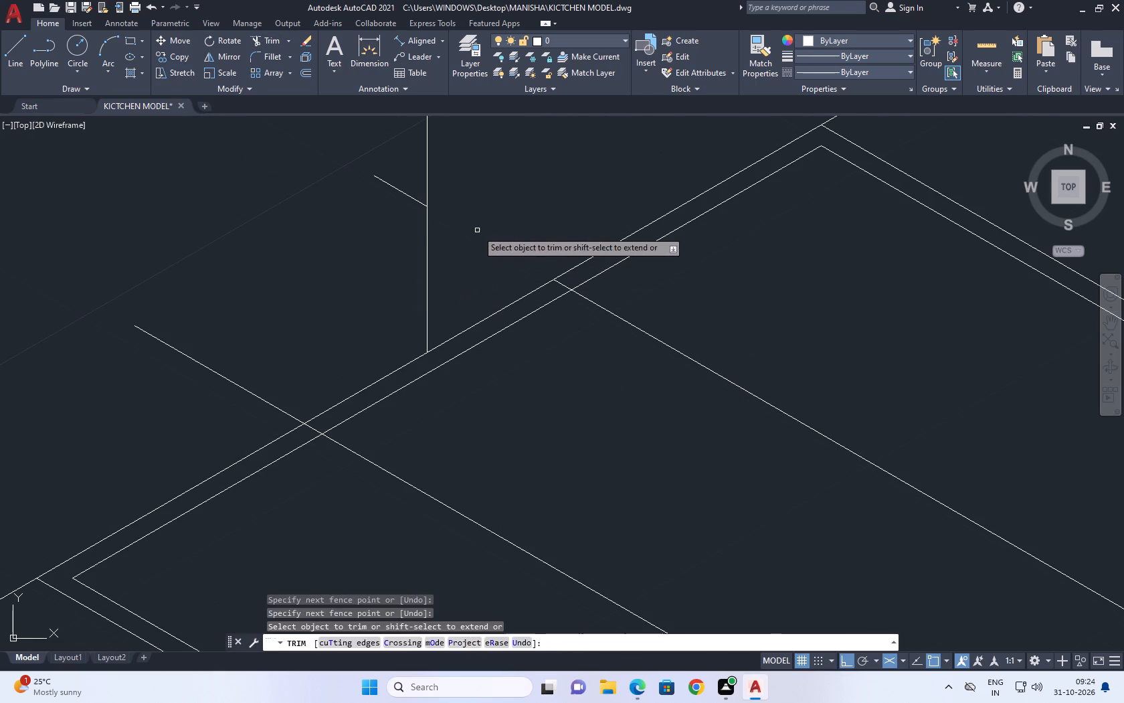
pyautogui.click(408, 182)
pyautogui.click(396, 208)
pyautogui.moveTo(296, 267); pyautogui.dragTo(288, 284)
pyautogui.moveTo(197, 369); pyautogui.dragTo(190, 377)
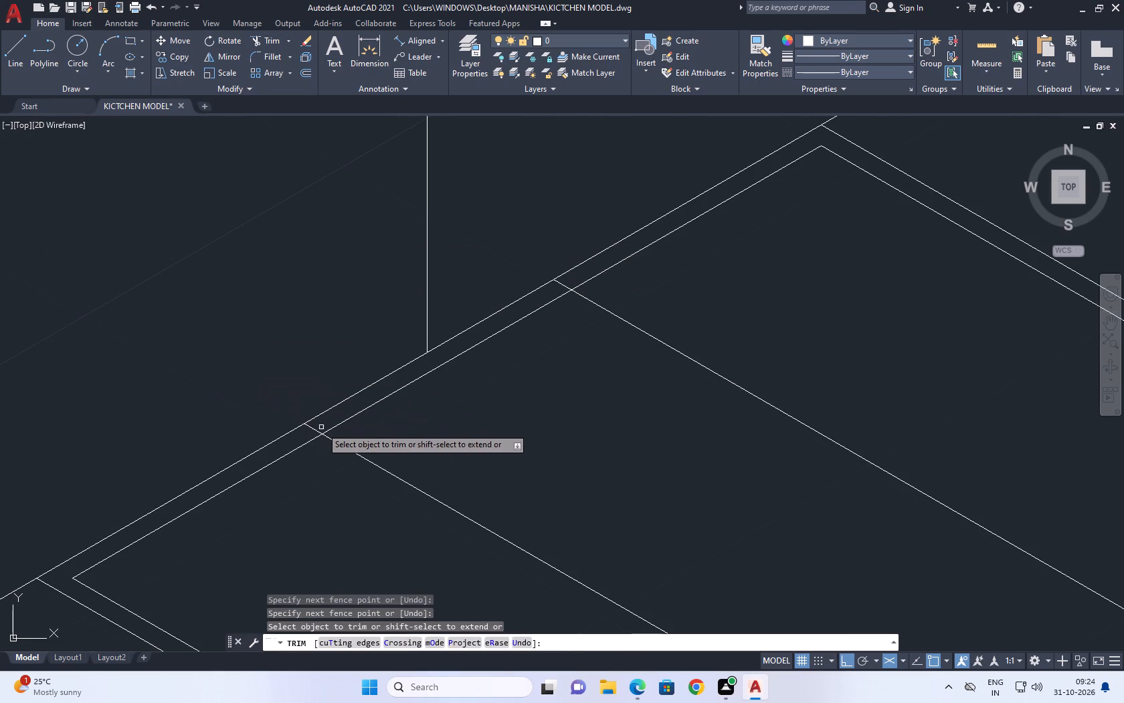
# Trim the pieces of both strip lines lying between the panel's inner and outer back border lines.
pyautogui.click(320, 427)
pyautogui.click(302, 437)
pyautogui.click(561, 285)
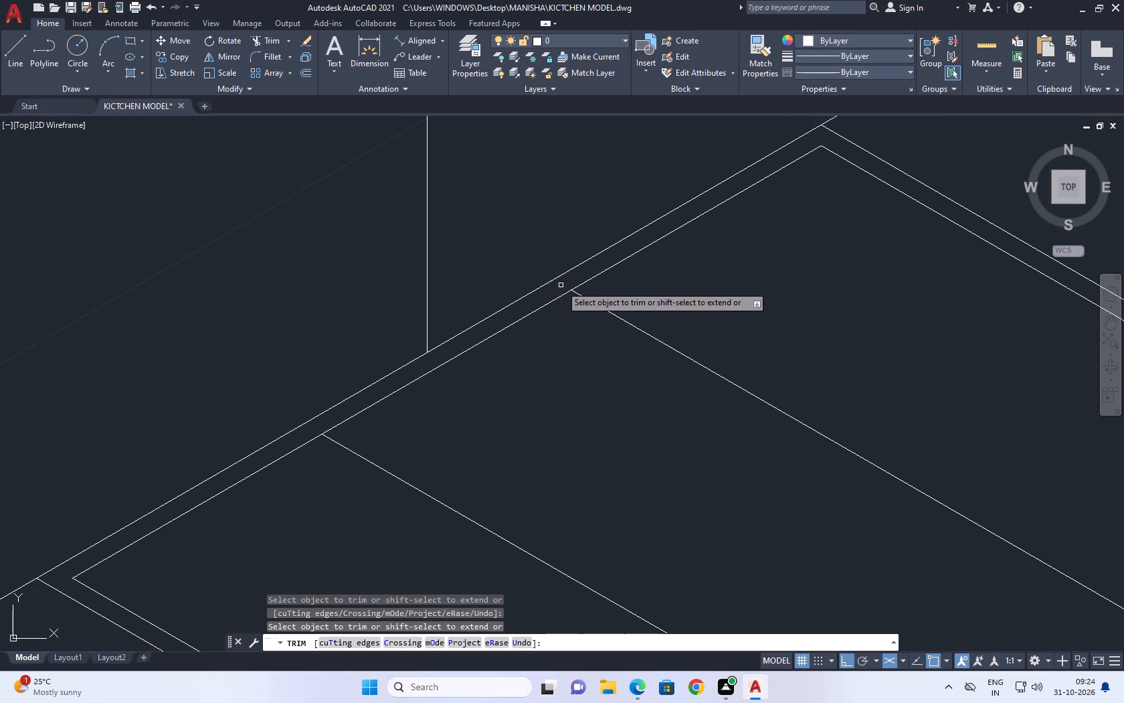
pyautogui.rightClick(512, 220)
pyautogui.click(545, 240)
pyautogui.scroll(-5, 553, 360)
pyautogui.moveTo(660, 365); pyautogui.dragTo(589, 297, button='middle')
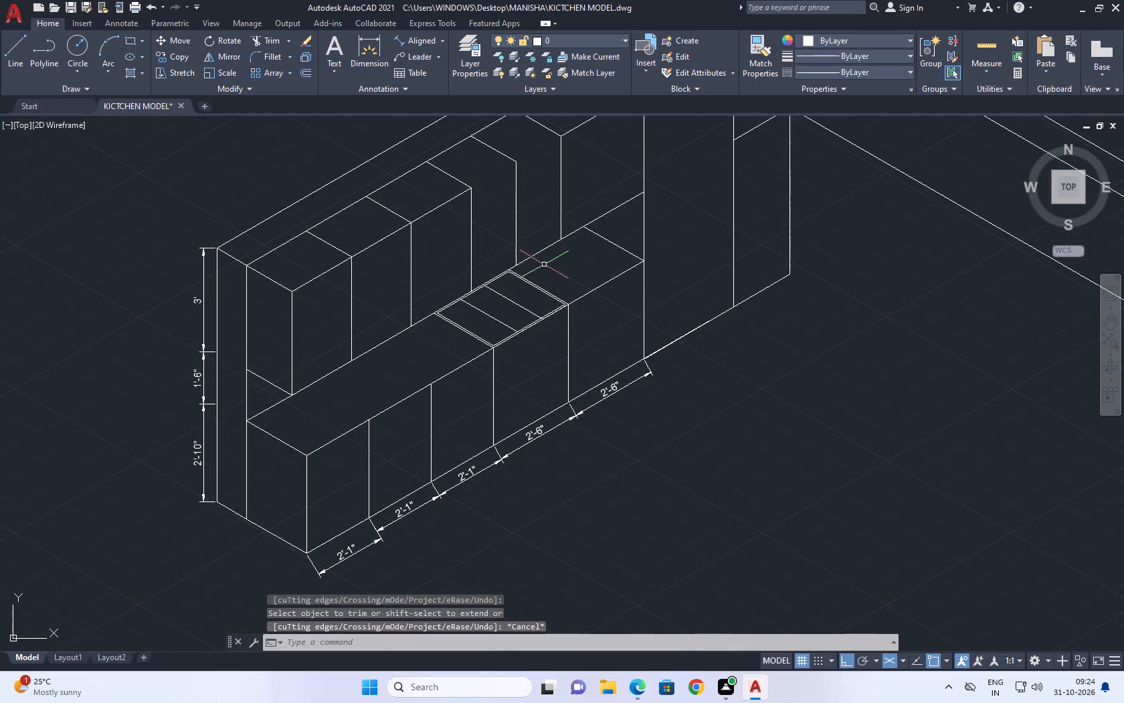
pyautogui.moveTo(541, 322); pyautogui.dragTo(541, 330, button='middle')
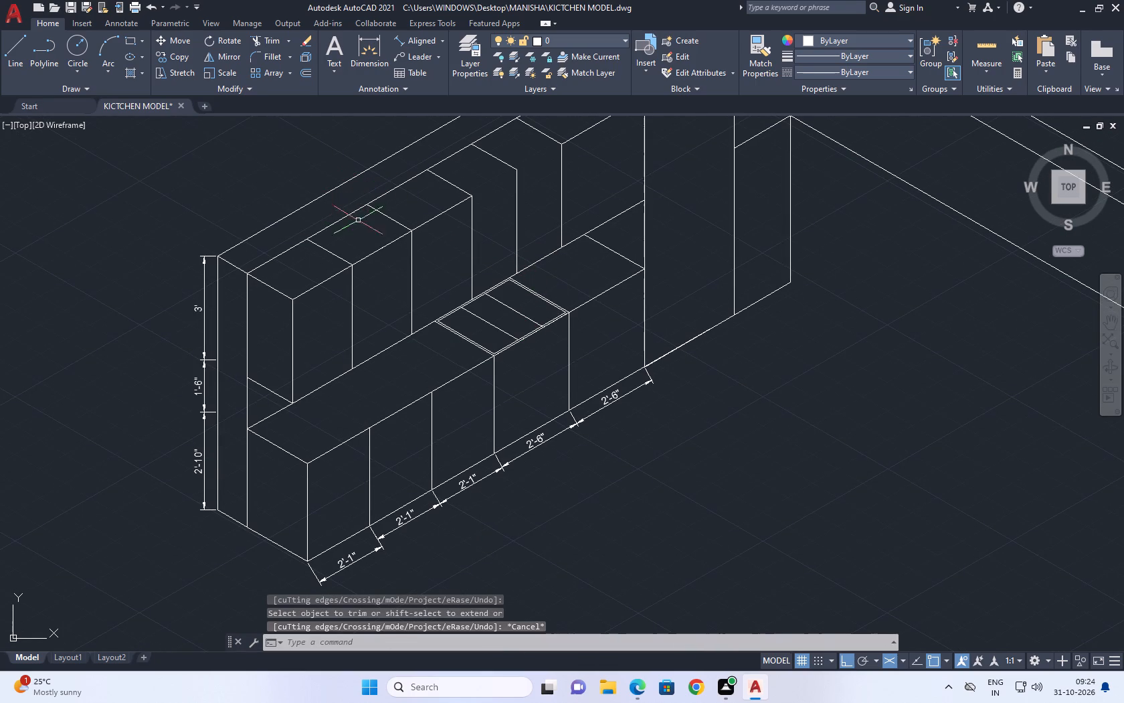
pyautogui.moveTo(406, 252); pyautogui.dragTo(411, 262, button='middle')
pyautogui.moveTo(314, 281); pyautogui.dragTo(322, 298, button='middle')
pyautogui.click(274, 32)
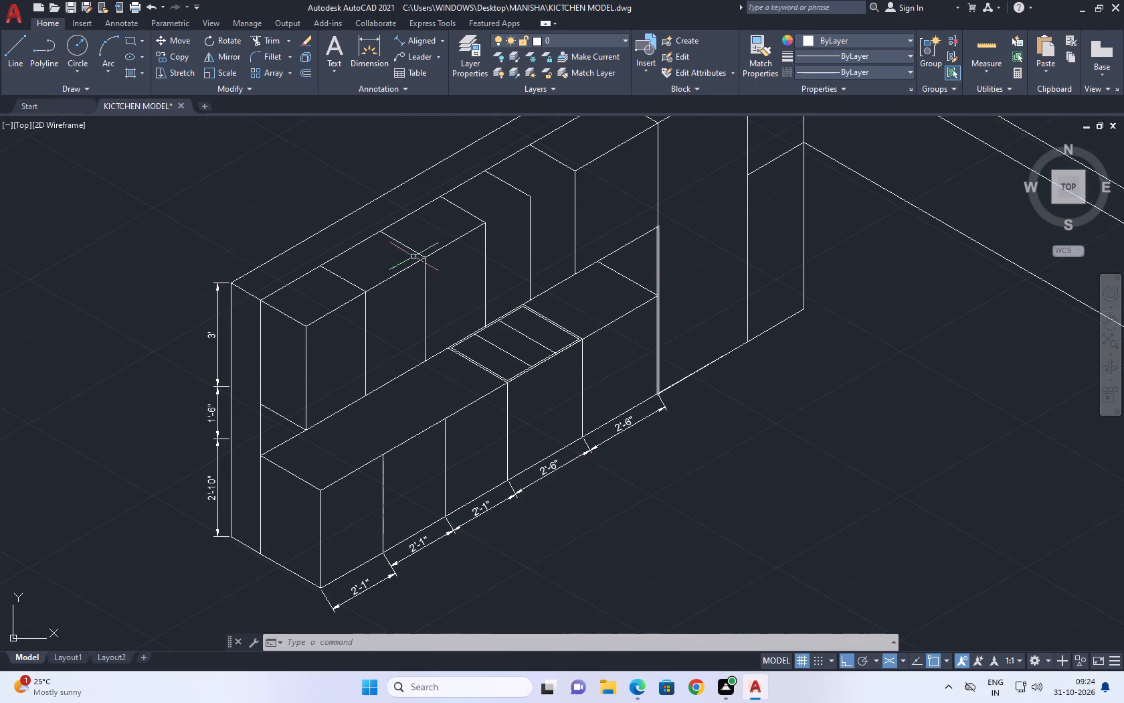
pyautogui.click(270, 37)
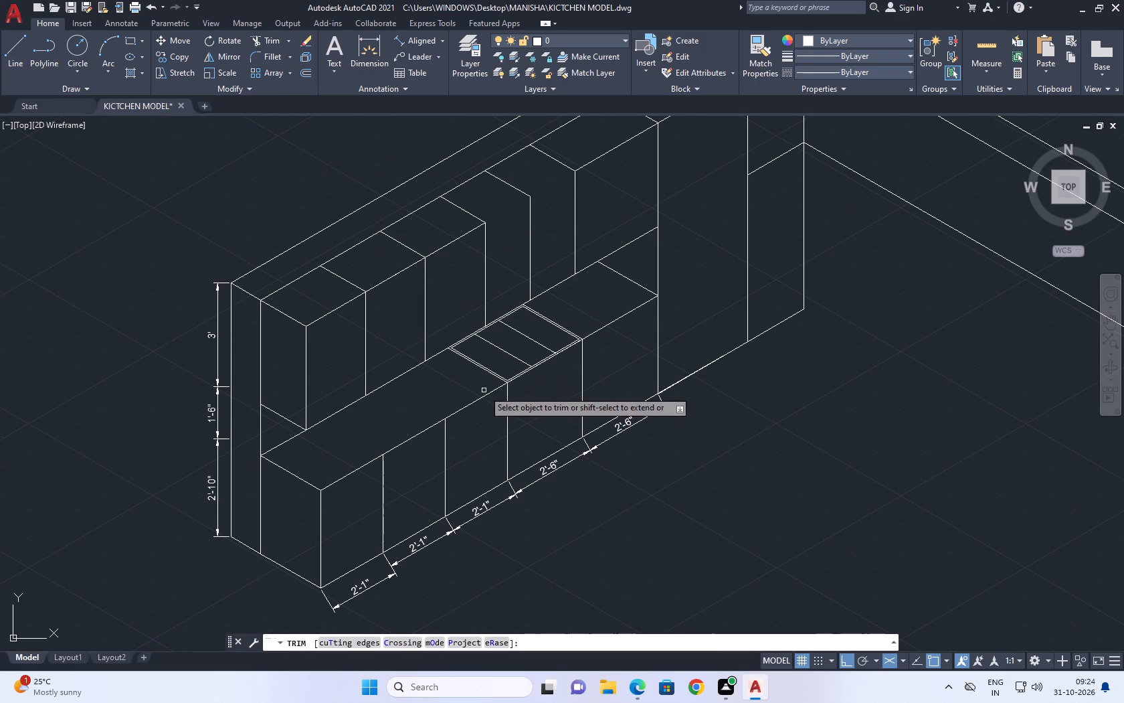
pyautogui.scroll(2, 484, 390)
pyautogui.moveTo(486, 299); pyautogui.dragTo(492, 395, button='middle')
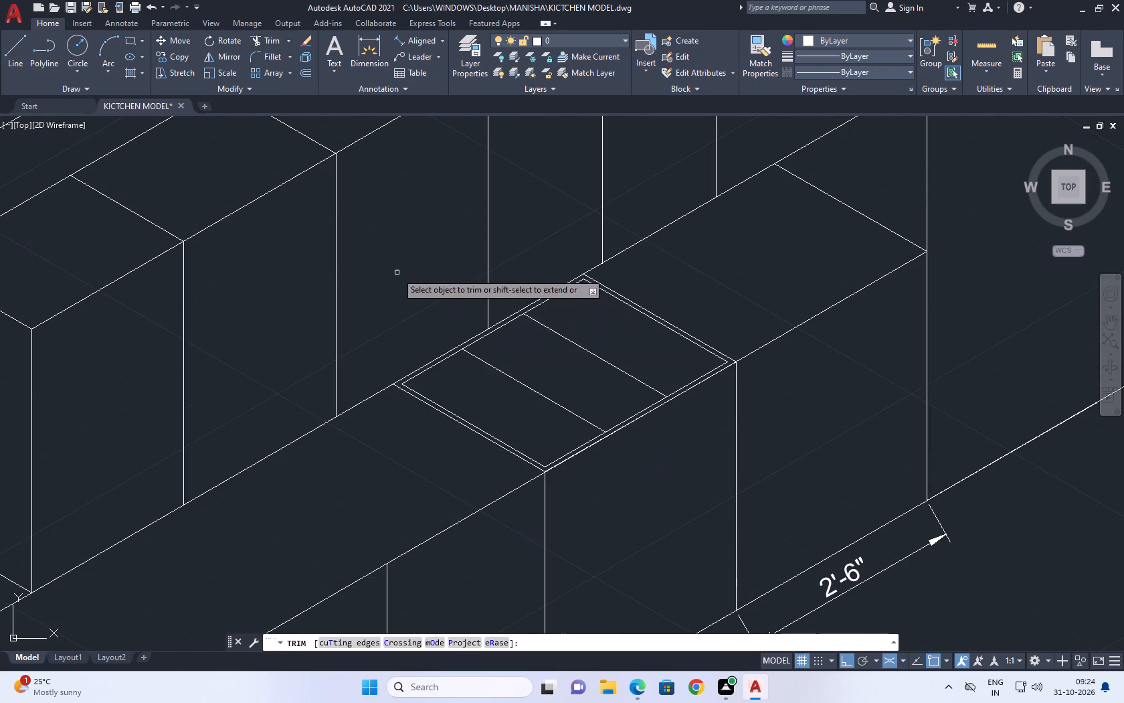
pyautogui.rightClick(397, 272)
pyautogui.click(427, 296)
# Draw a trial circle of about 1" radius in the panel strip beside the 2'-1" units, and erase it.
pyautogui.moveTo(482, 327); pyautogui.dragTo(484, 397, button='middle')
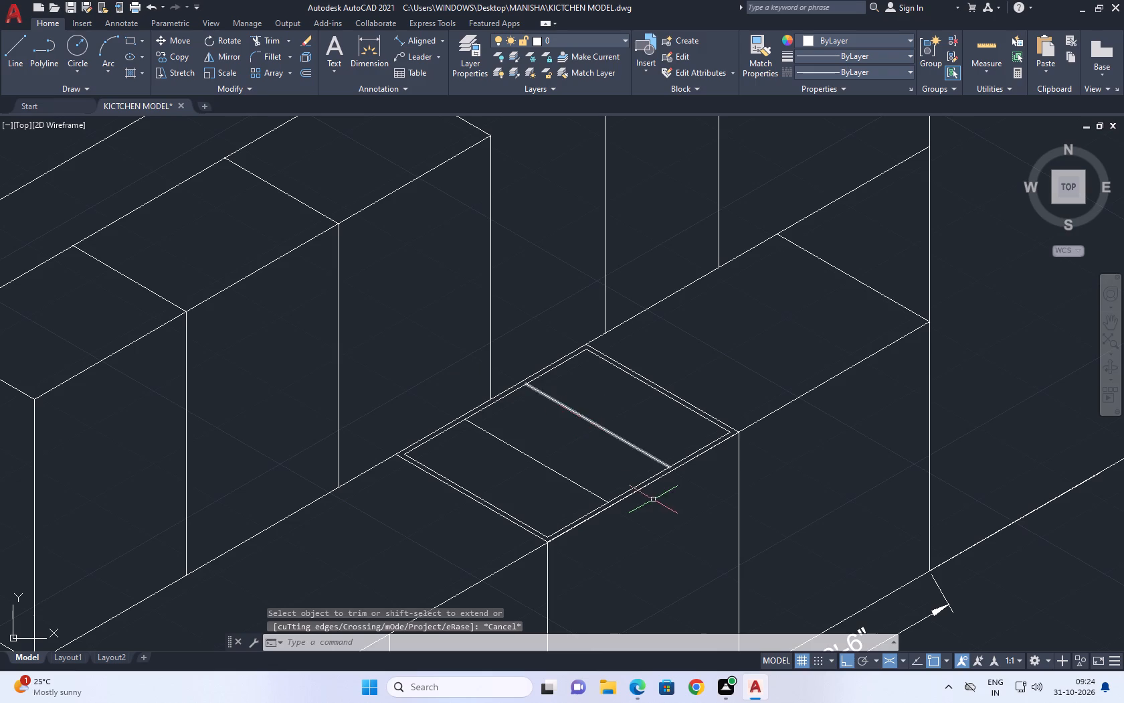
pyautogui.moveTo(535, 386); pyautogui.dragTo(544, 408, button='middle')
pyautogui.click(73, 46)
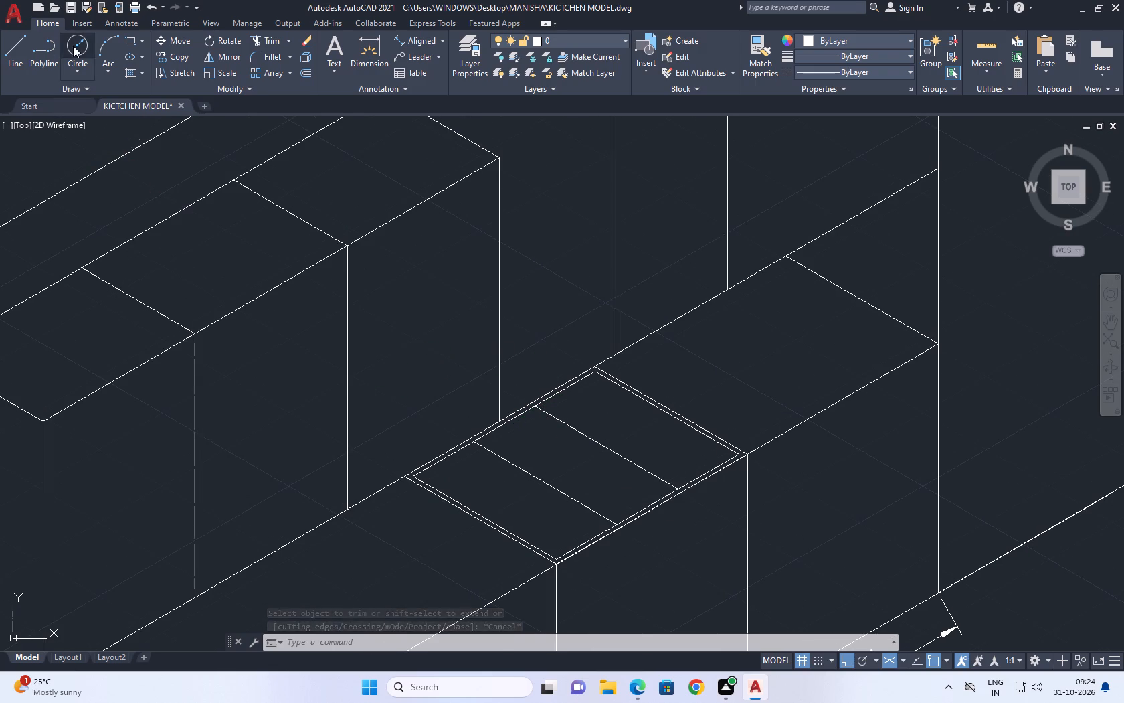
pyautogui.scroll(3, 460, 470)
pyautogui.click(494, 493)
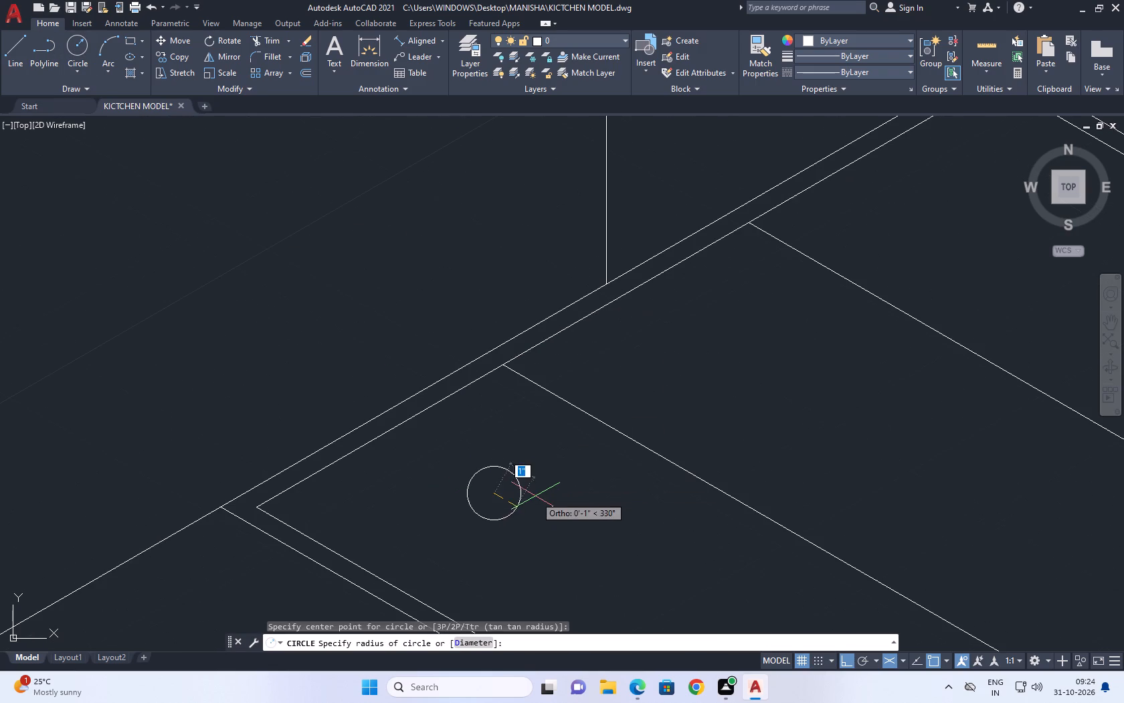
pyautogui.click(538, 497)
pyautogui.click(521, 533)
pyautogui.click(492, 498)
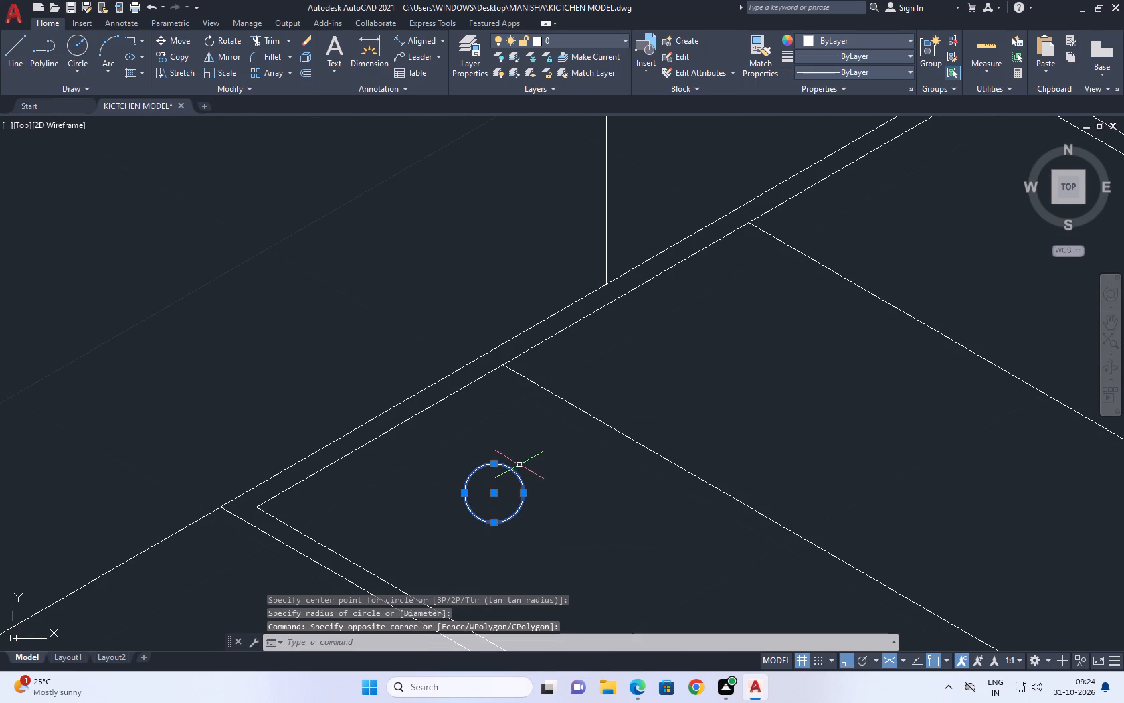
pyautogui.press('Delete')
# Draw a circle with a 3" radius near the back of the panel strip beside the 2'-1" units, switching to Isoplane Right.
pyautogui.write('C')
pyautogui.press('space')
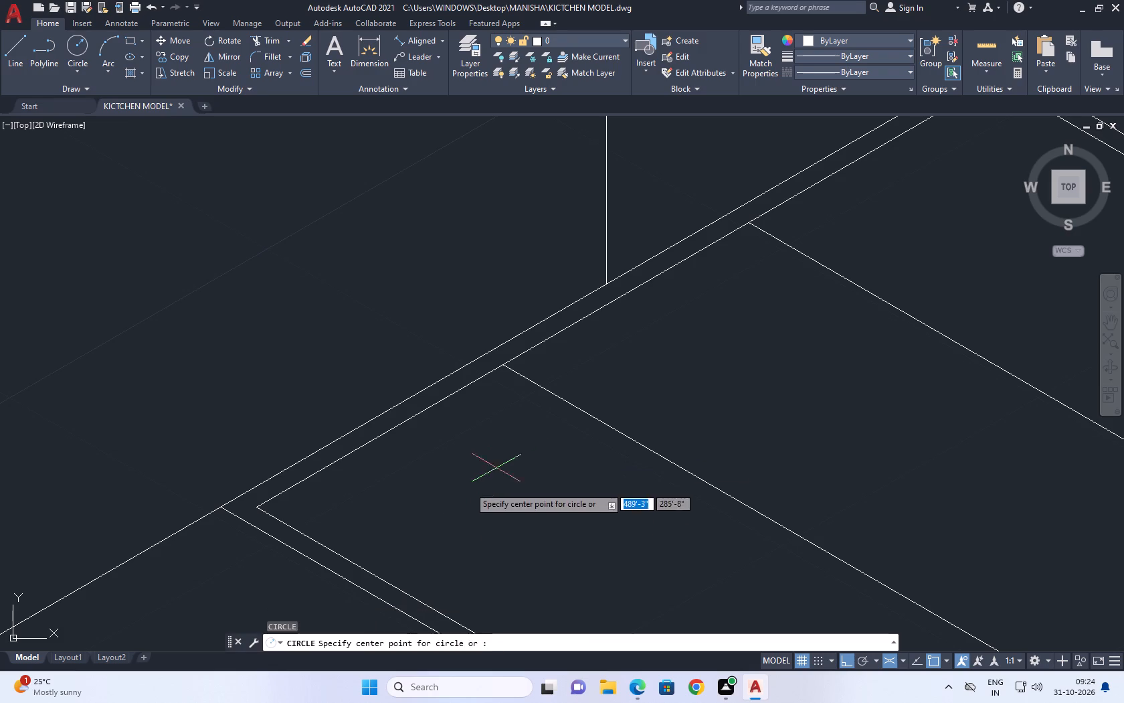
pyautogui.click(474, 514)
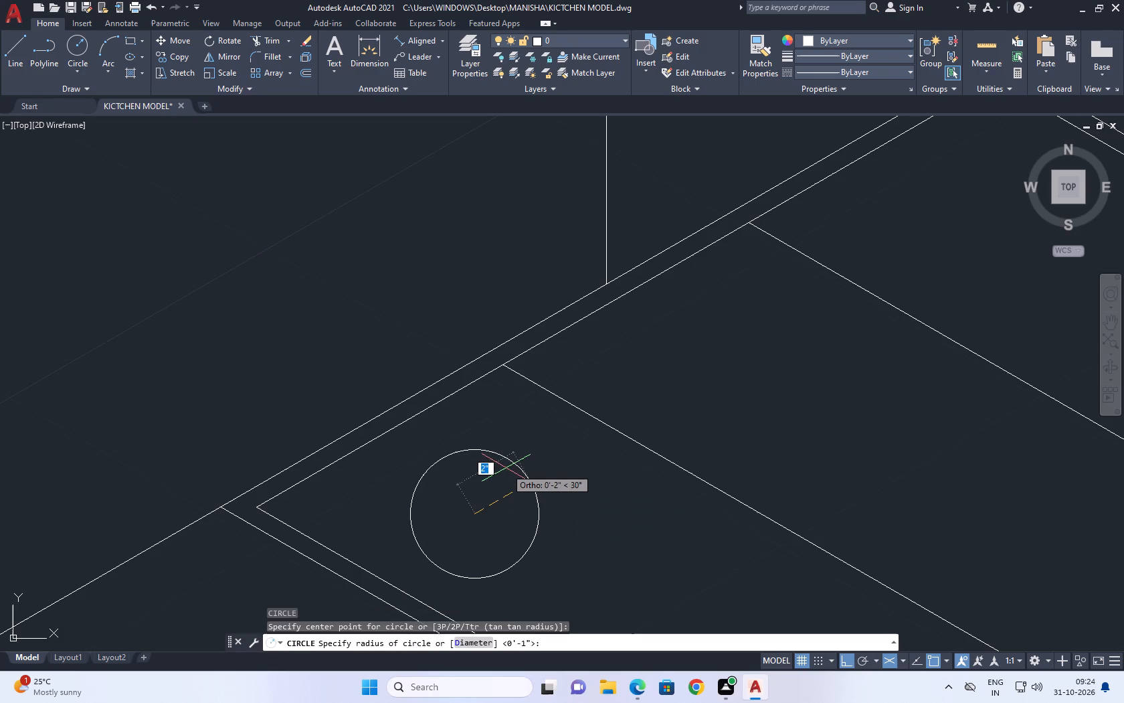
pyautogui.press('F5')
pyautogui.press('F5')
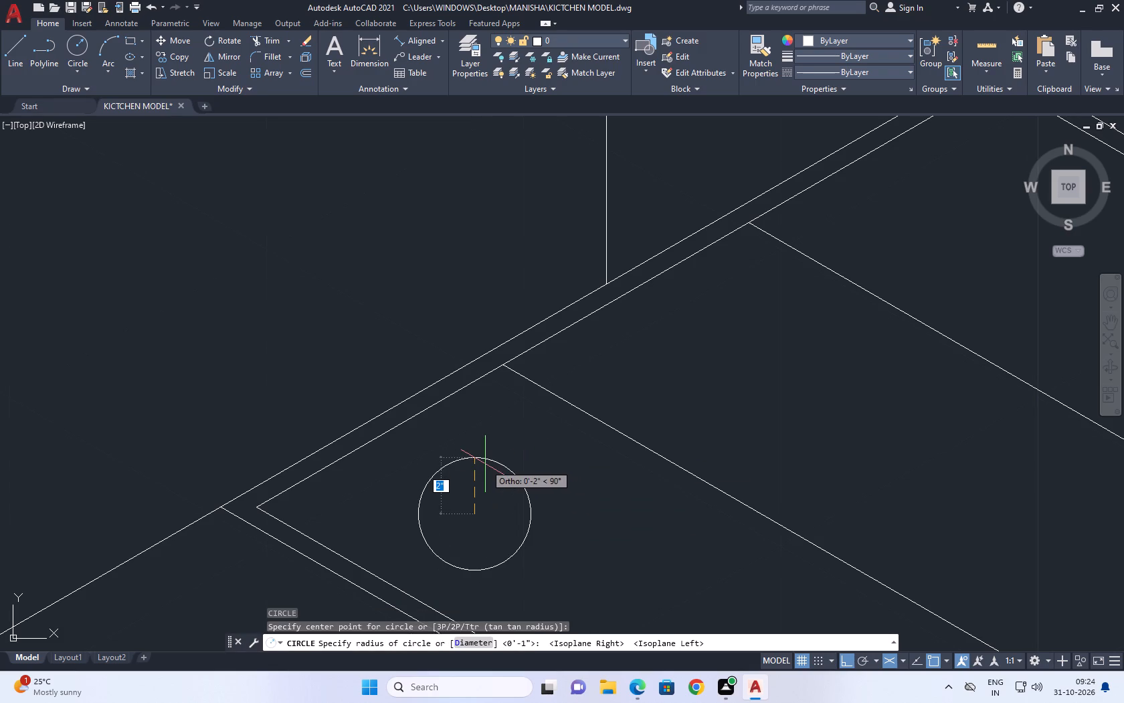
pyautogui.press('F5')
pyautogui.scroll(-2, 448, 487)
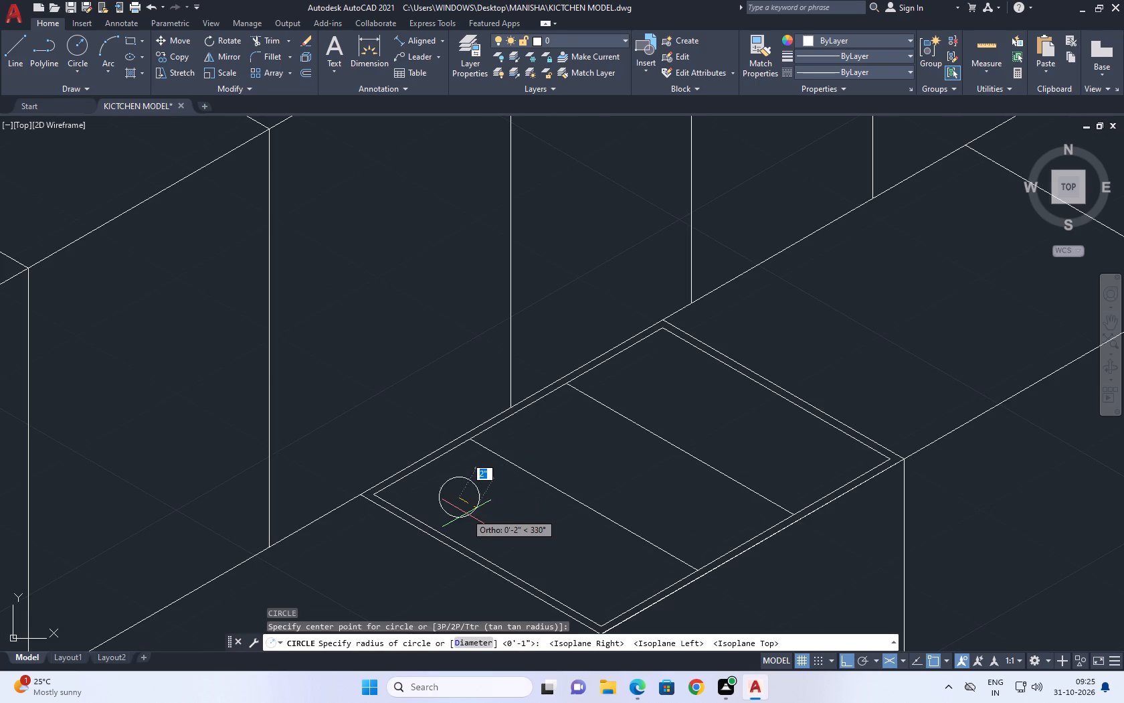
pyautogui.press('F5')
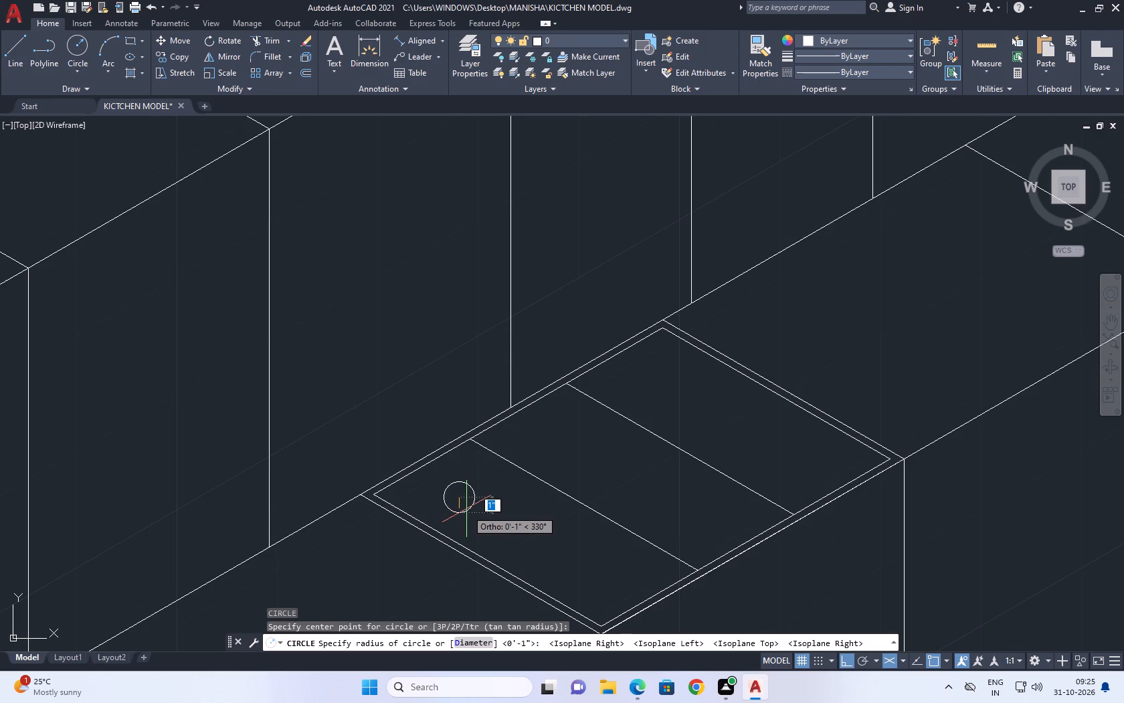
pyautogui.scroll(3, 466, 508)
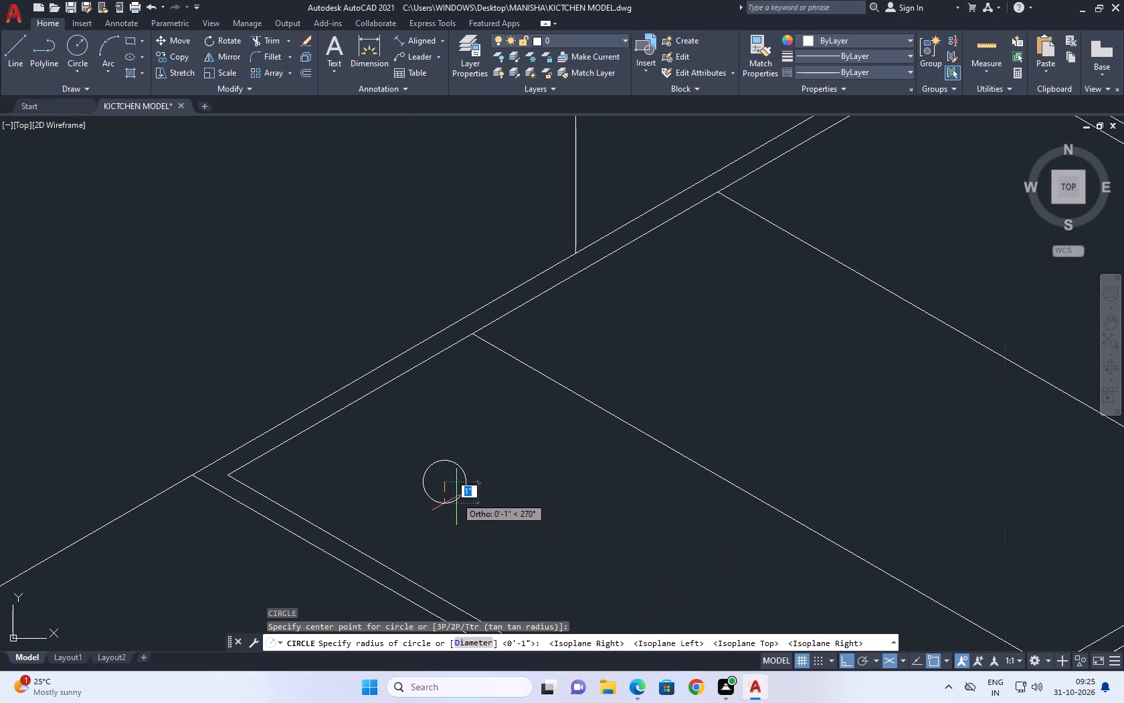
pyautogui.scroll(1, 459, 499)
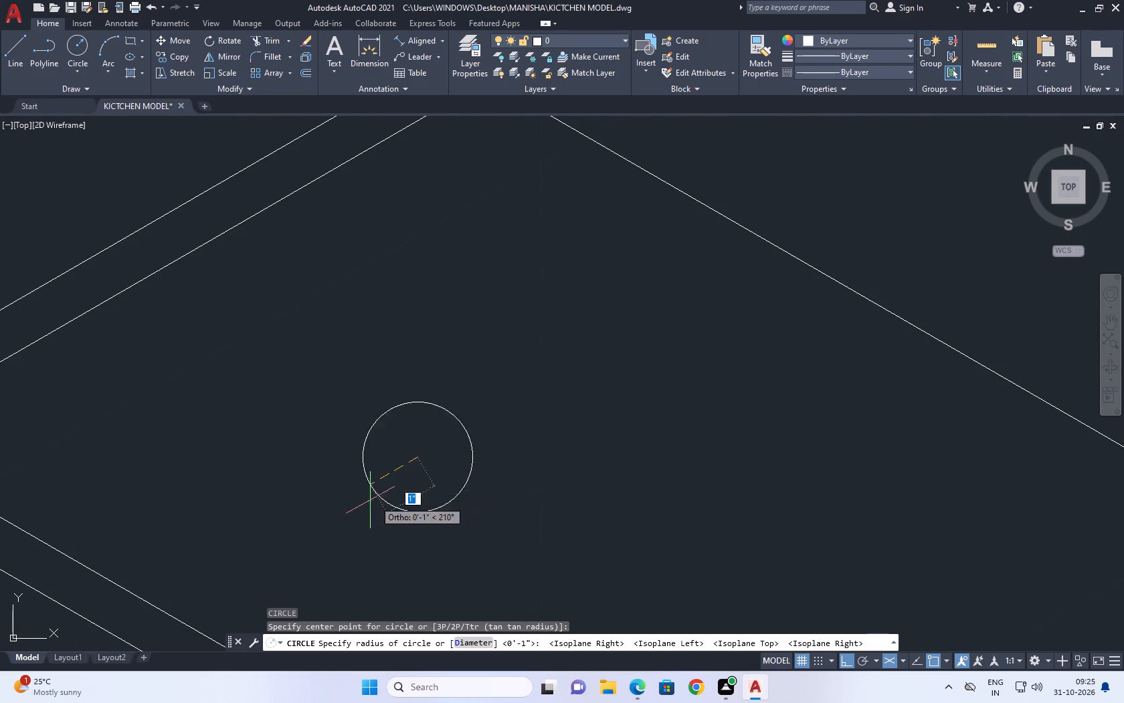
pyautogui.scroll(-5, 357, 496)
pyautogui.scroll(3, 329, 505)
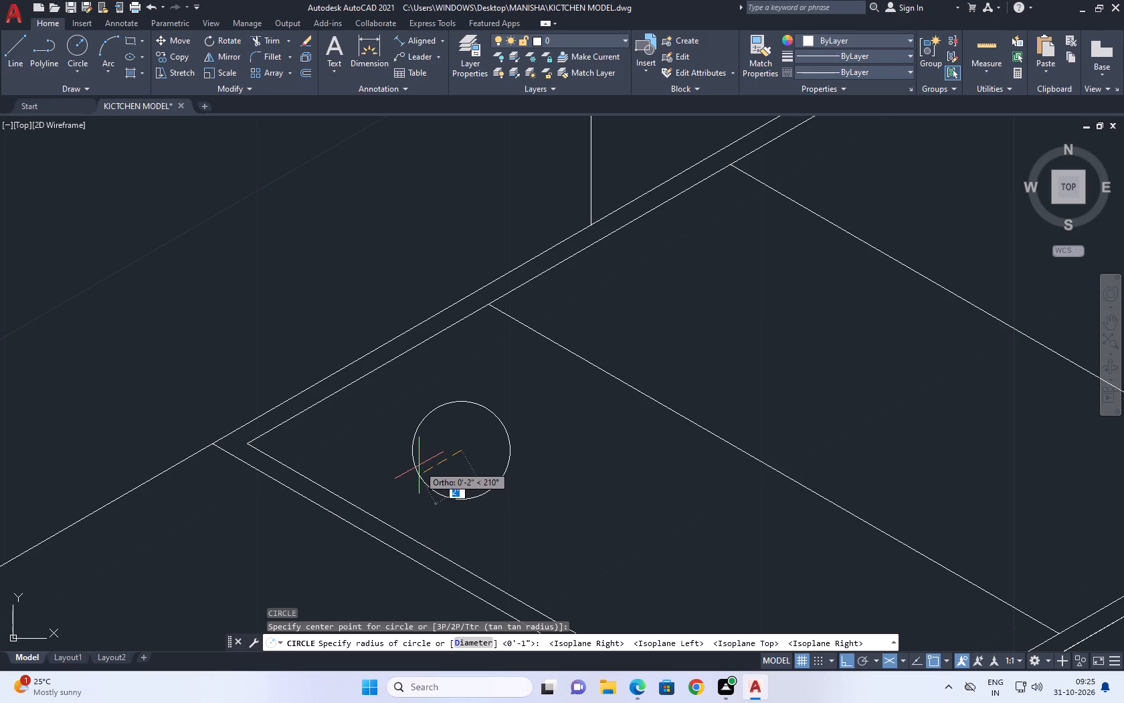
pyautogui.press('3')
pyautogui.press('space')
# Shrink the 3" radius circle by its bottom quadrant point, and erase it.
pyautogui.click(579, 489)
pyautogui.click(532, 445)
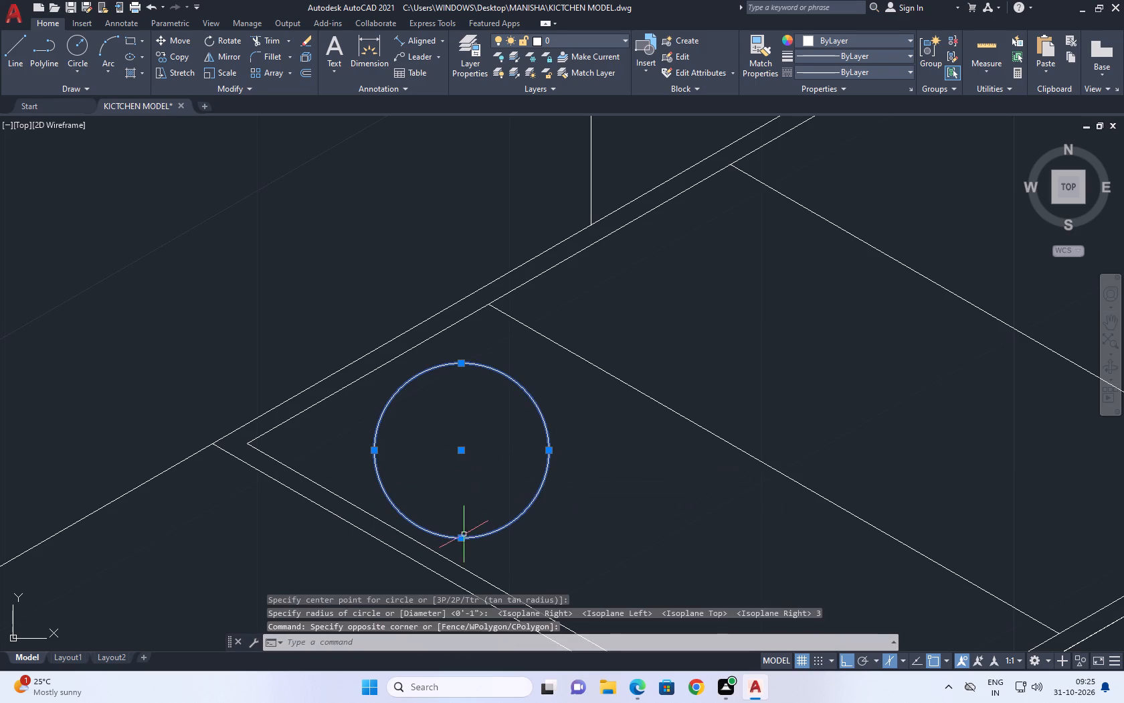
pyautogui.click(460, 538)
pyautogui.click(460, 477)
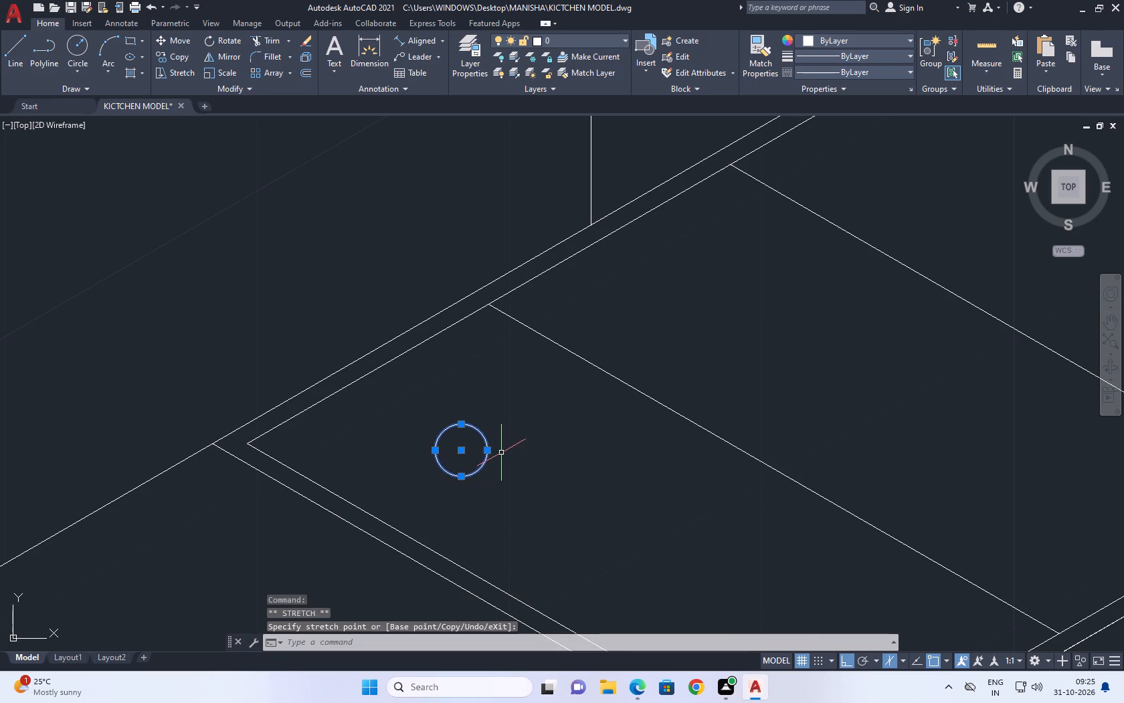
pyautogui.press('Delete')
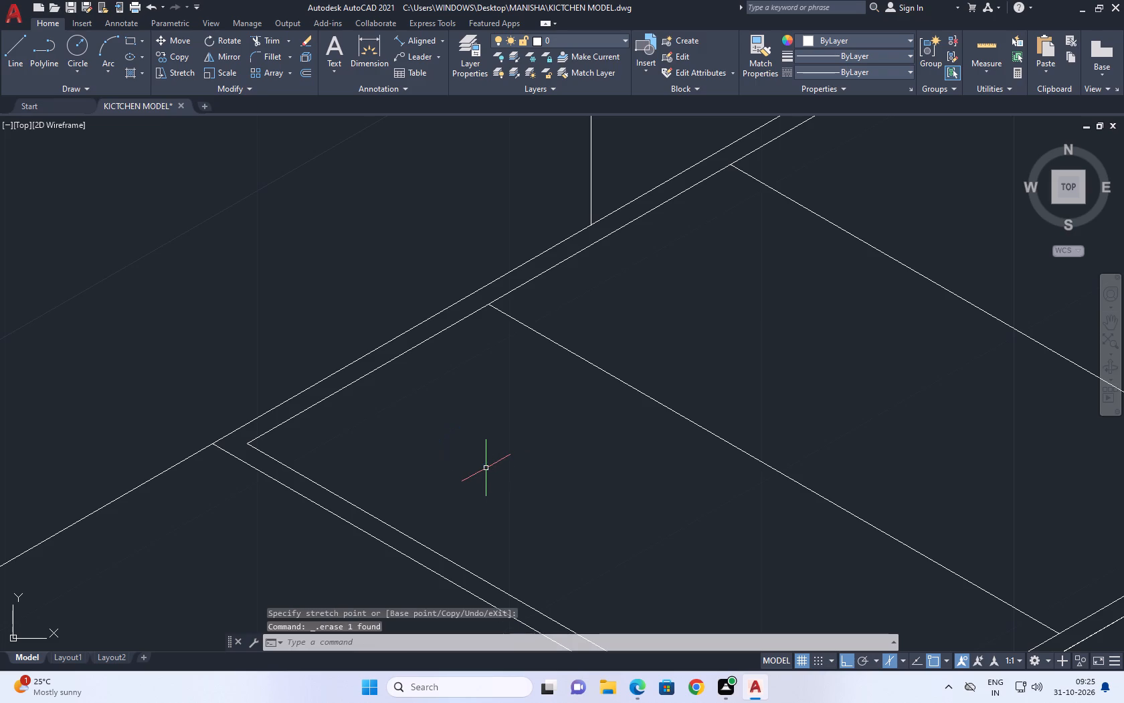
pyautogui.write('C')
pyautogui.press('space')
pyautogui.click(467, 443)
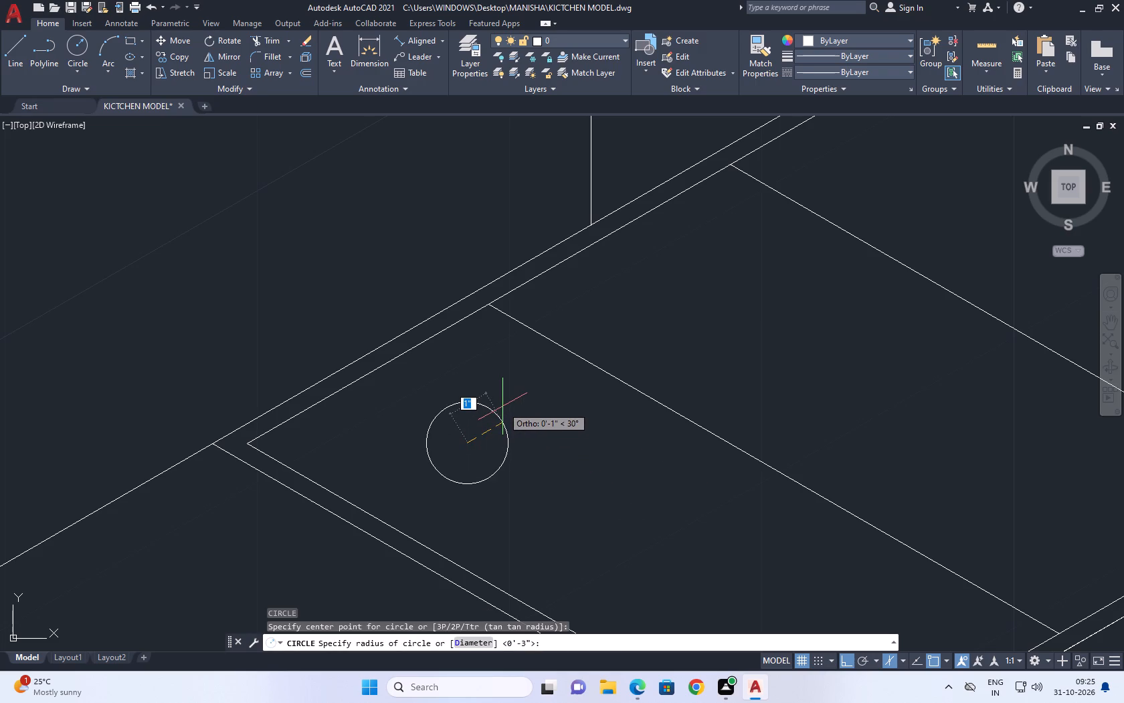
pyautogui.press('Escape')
# Draw a small, nearly round ellipse about 1" across near the back of the panel strip beside the 2'-1" units.
pyautogui.write('EL')
pyautogui.press('space')
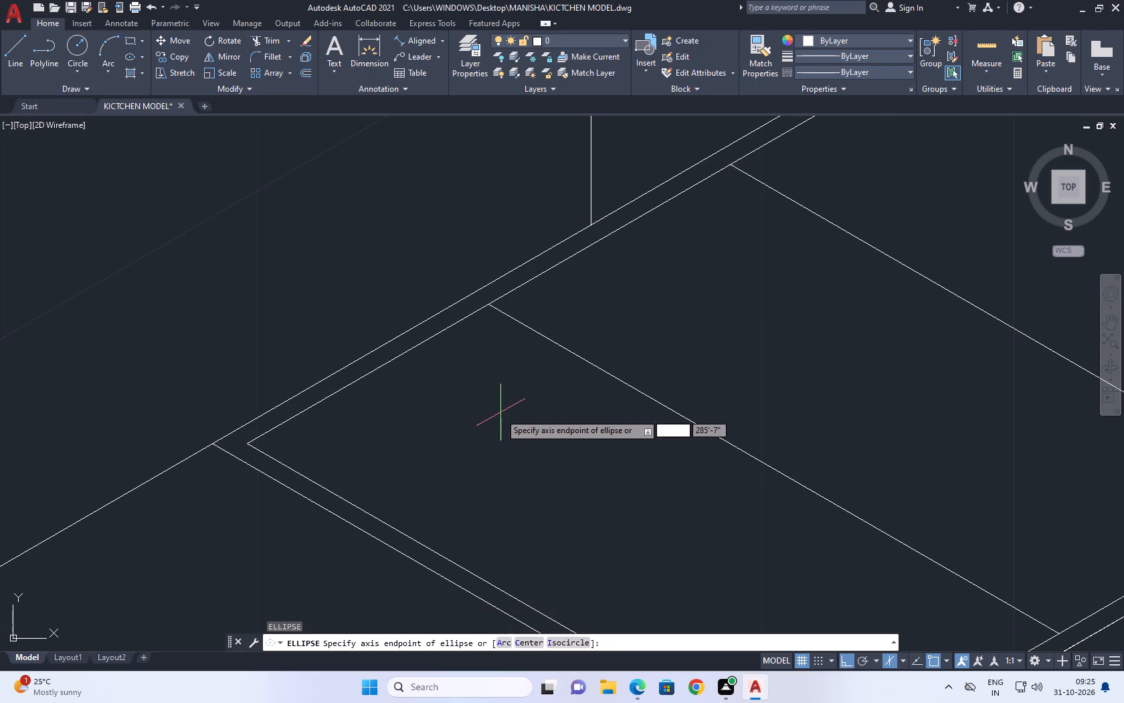
pyautogui.click(492, 435)
pyautogui.click(522, 414)
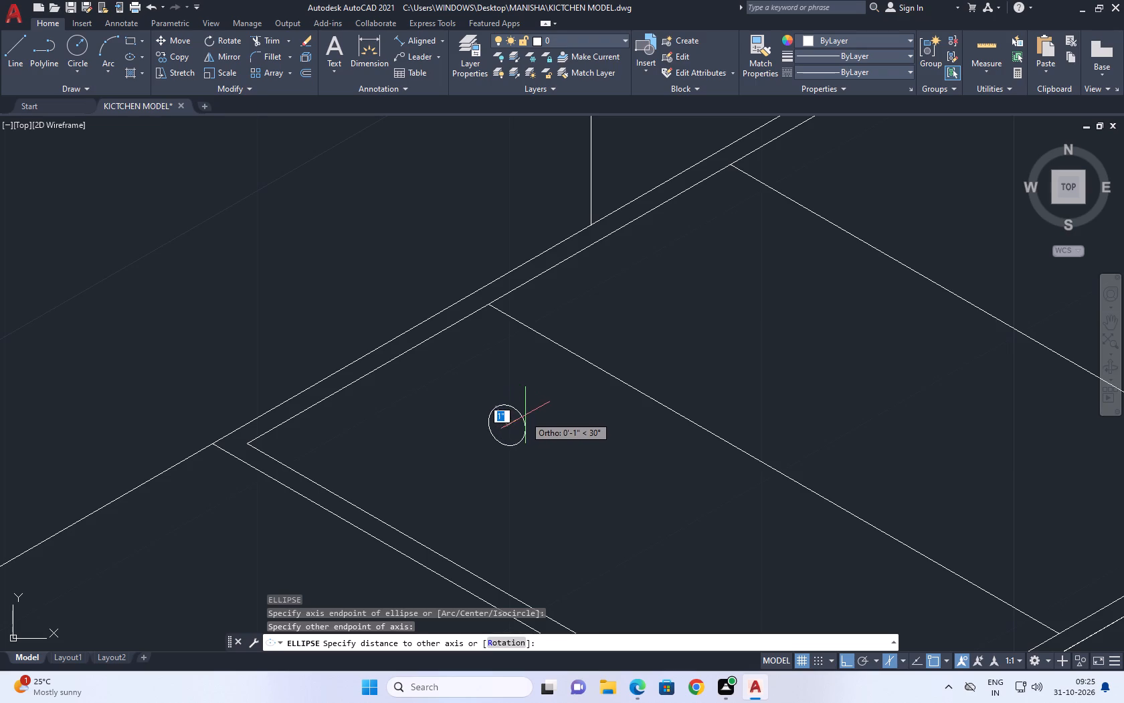
pyautogui.click(521, 404)
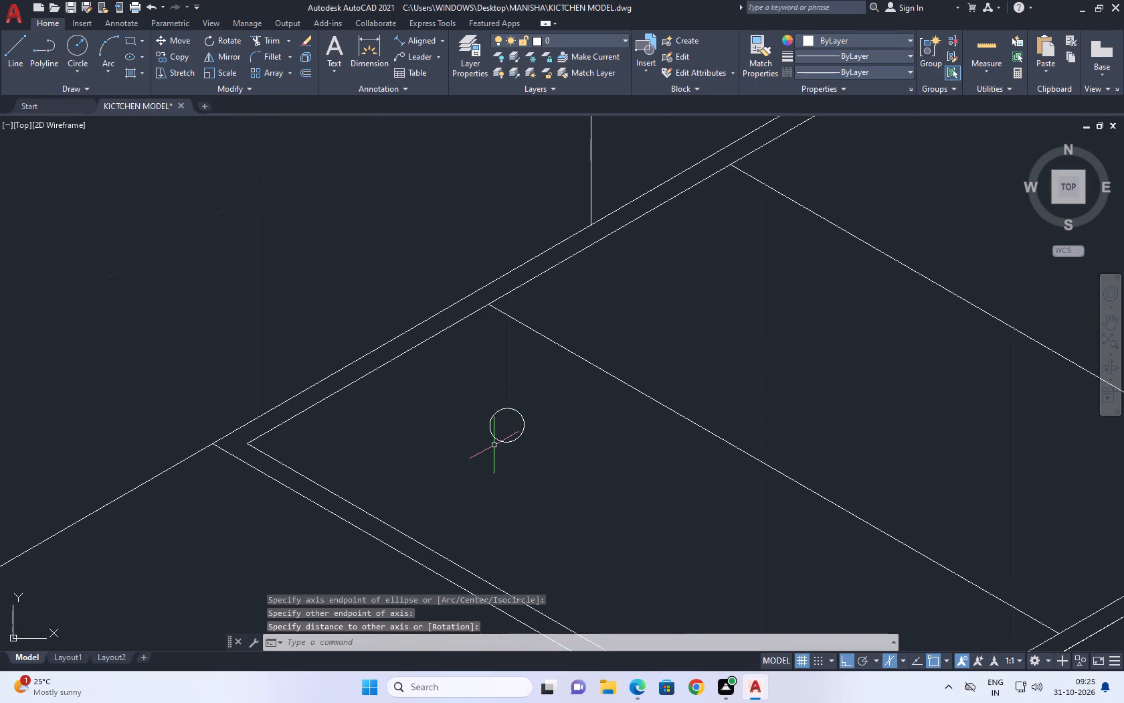
# Enlarge the small ellipse by stretching an endpoint of each of its two axes outward.
pyautogui.scroll(1, 493, 445)
pyautogui.click(497, 433)
pyautogui.click(490, 443)
pyautogui.click(492, 431)
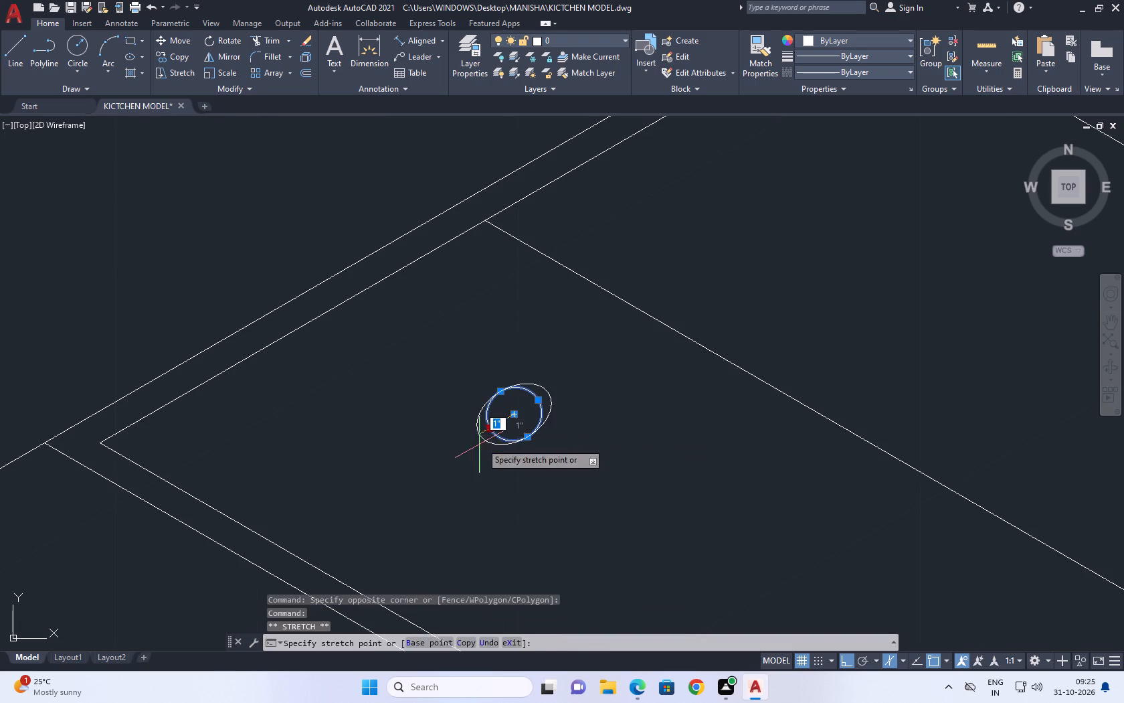
pyautogui.click(471, 457)
pyautogui.scroll(1, 471, 457)
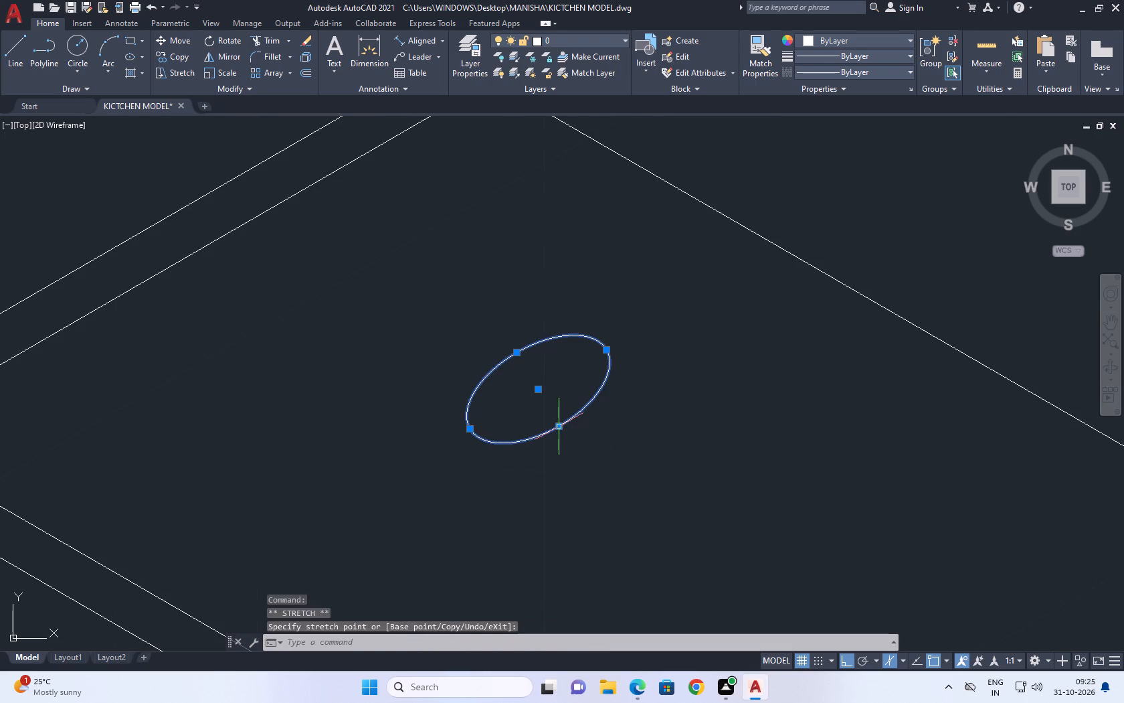
pyautogui.click(559, 428)
pyautogui.click(601, 445)
# Stretch the ellipse's axis endpoints to make it larger and nearly round, with its longer radius about 2".
pyautogui.scroll(-3, 538, 406)
pyautogui.scroll(3, 526, 400)
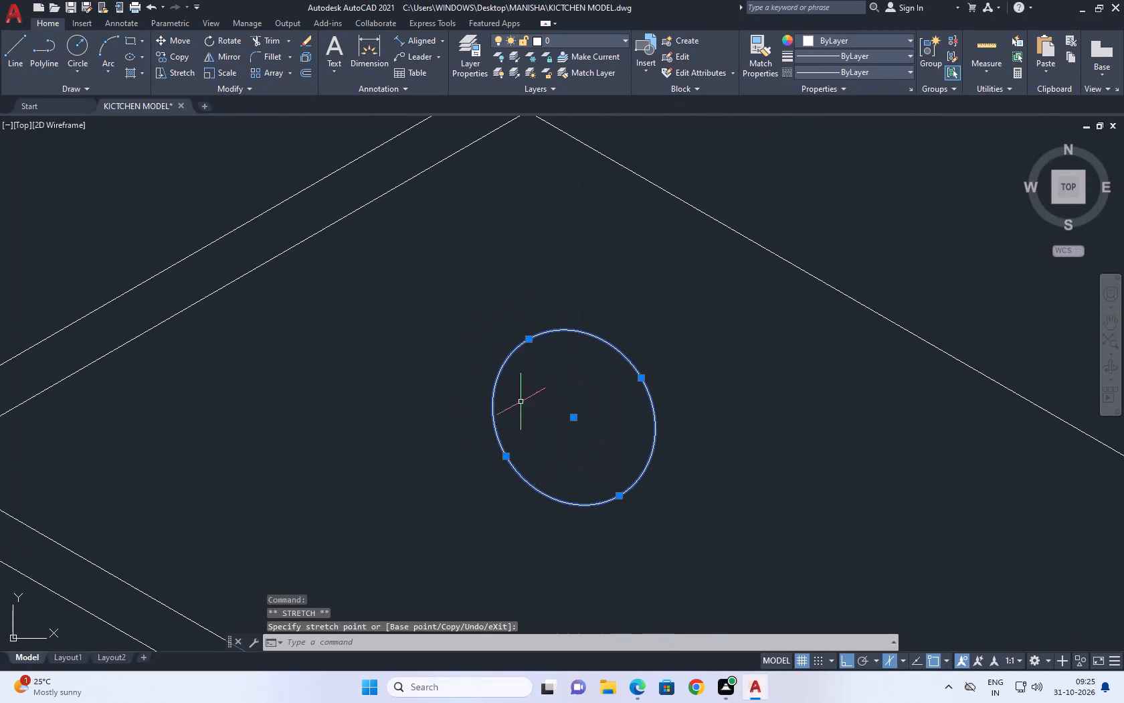
pyautogui.click(509, 453)
pyautogui.click(460, 471)
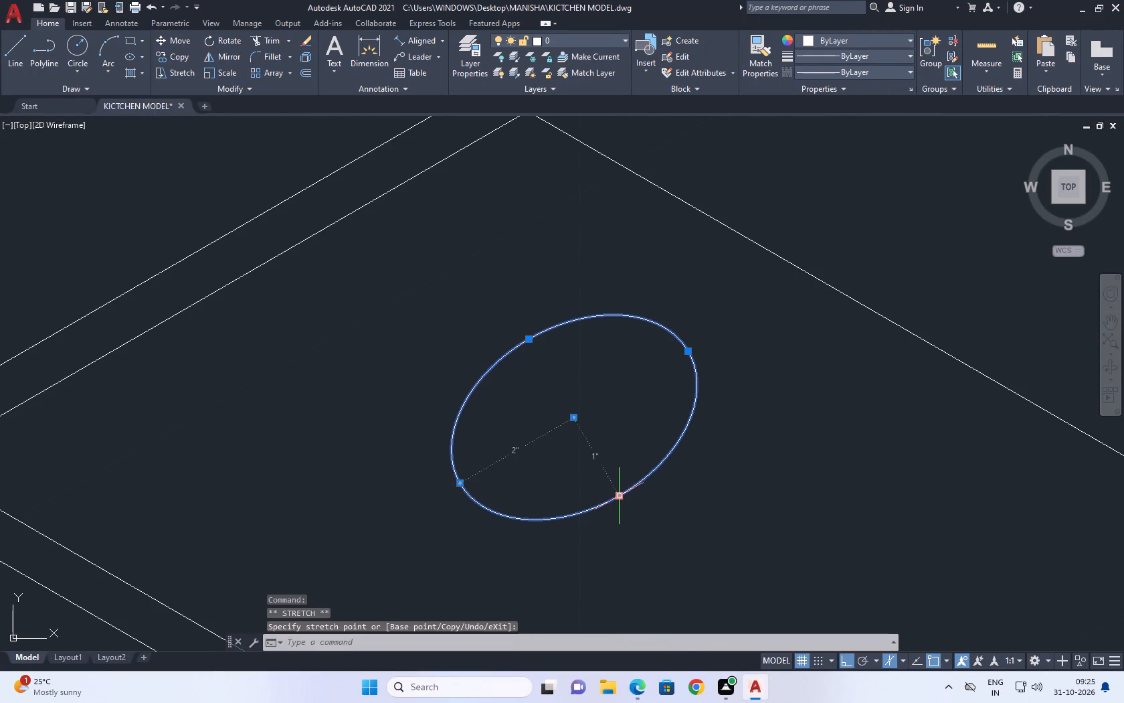
pyautogui.click(621, 495)
pyautogui.click(628, 504)
pyautogui.scroll(-3, 616, 441)
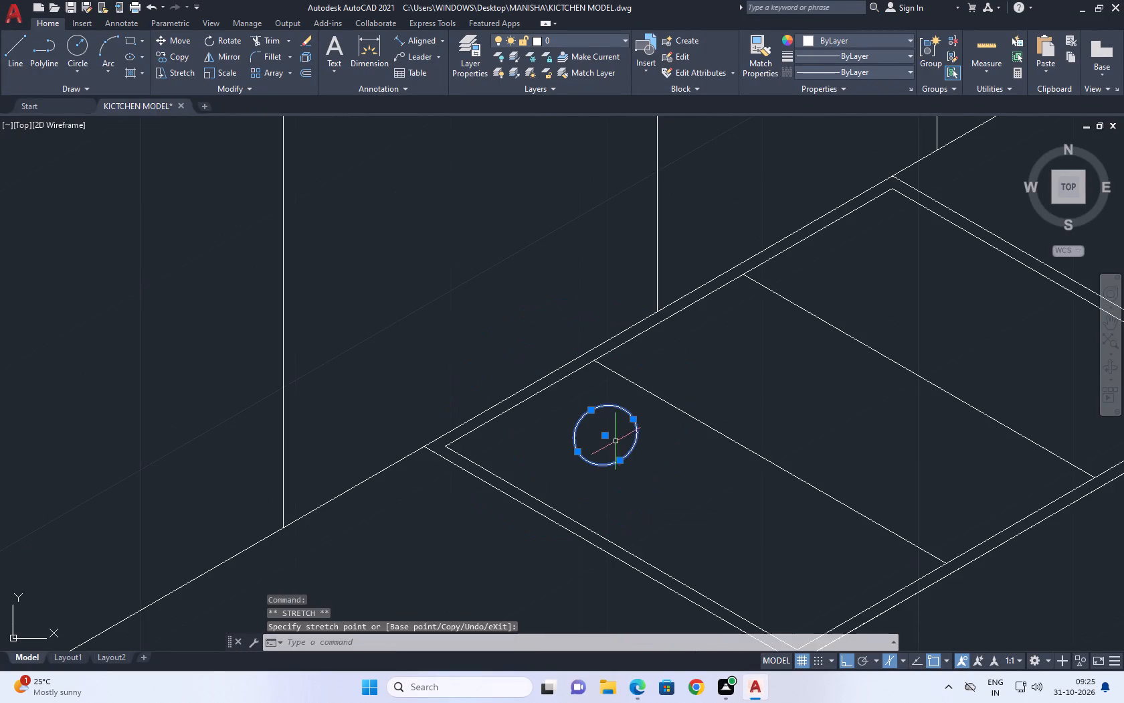
pyautogui.scroll(1, 615, 454)
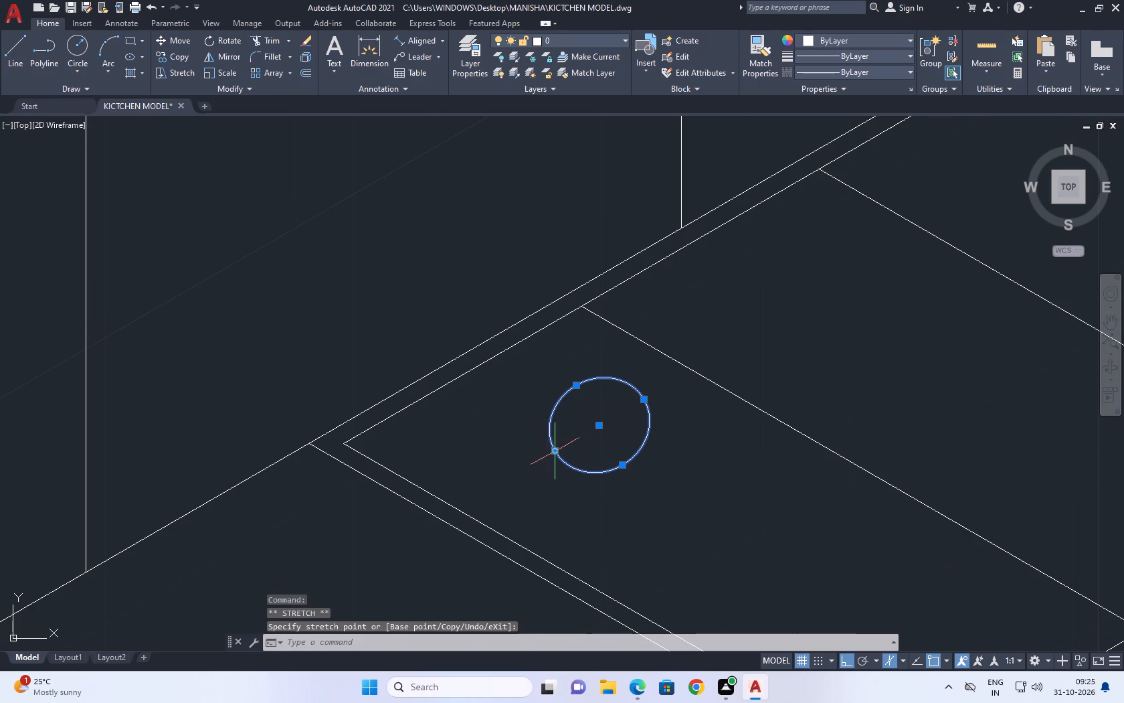
pyautogui.click(553, 453)
pyautogui.click(556, 434)
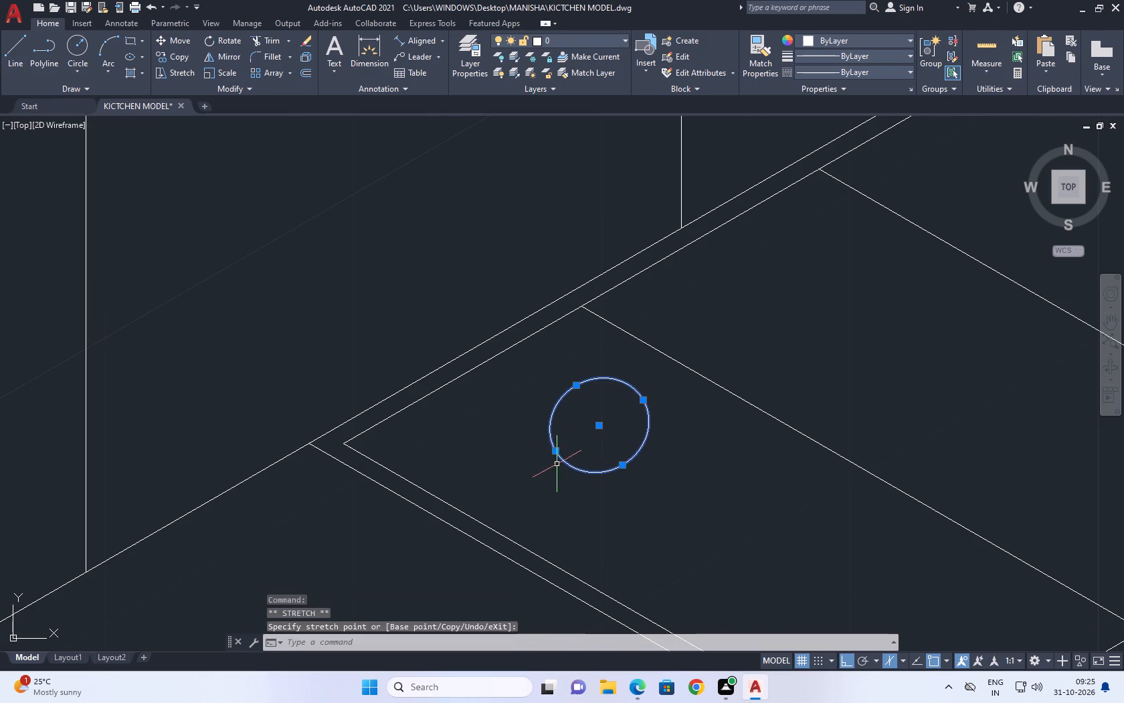
# Move the ellipse a short distance parallel to the back border, toward the strip's outer side border.
pyautogui.press('m')
pyautogui.press('space')
pyautogui.click(574, 462)
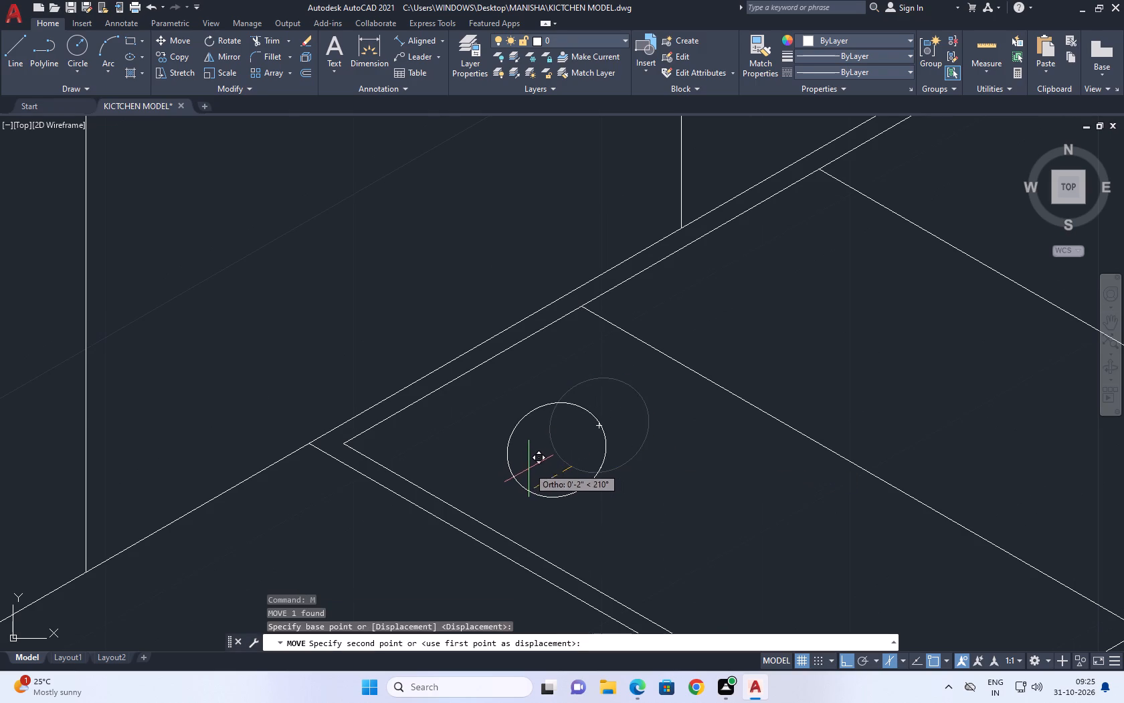
pyautogui.click(537, 454)
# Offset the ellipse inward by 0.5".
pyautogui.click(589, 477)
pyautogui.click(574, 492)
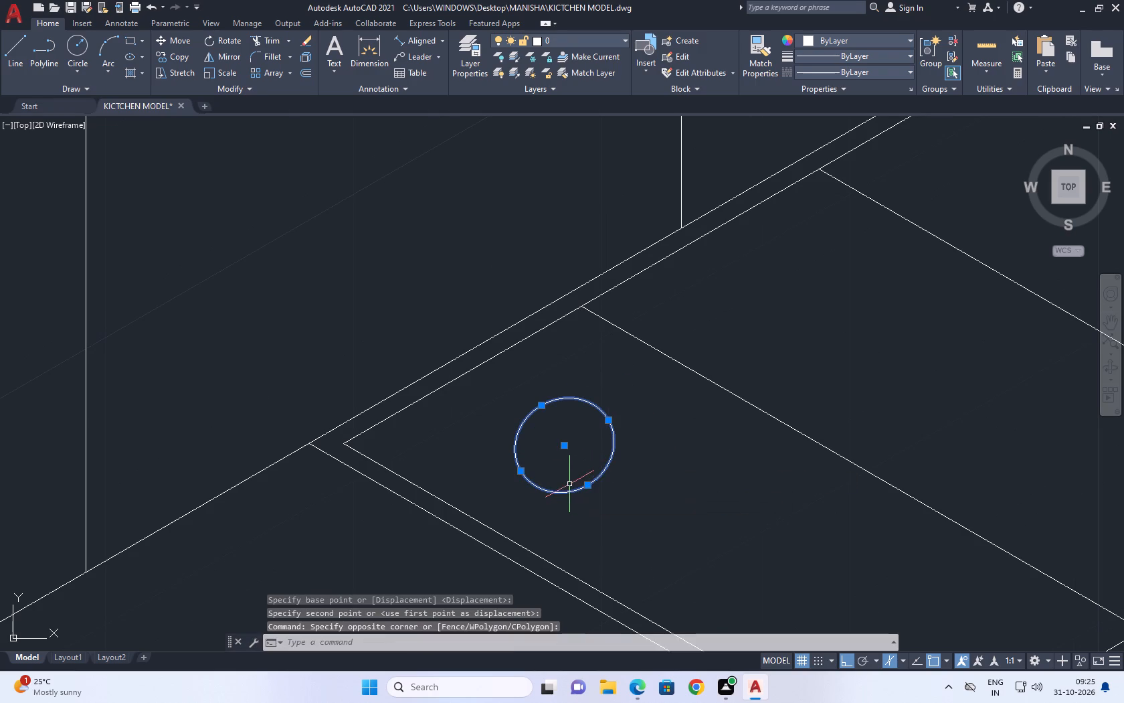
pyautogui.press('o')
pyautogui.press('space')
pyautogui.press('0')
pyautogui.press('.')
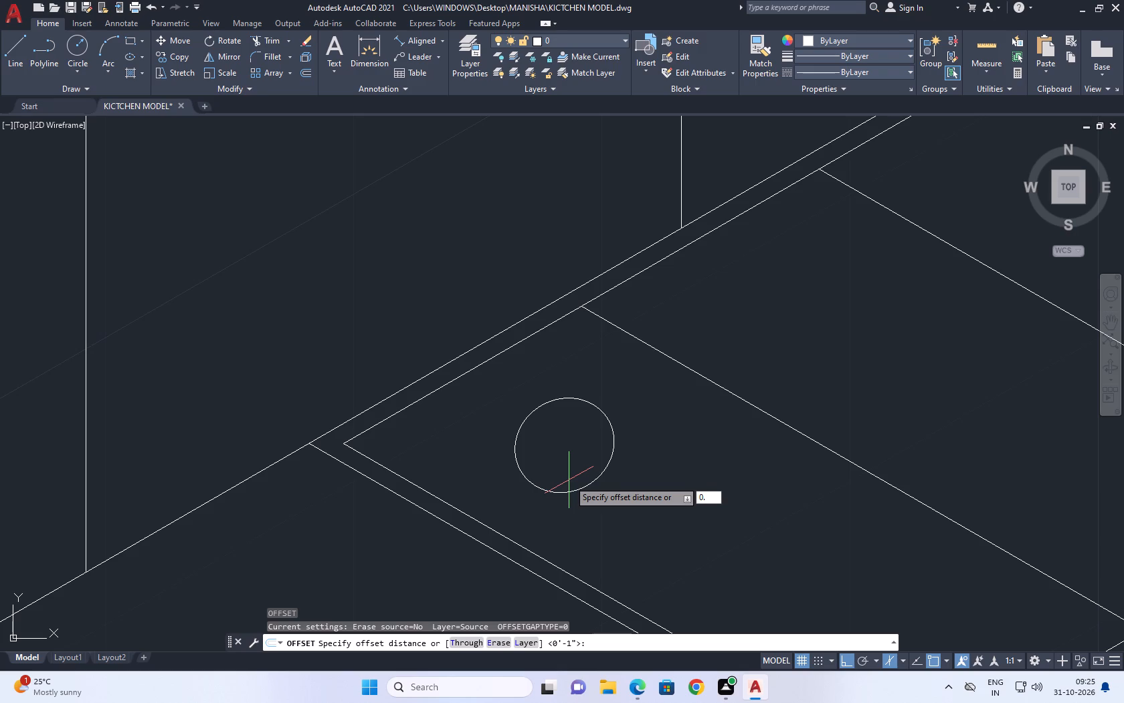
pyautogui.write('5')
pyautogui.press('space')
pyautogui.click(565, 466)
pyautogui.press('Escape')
# Offset the outer ellipse inward by 0.05" to form a thin ring.
pyautogui.scroll(1, 598, 467)
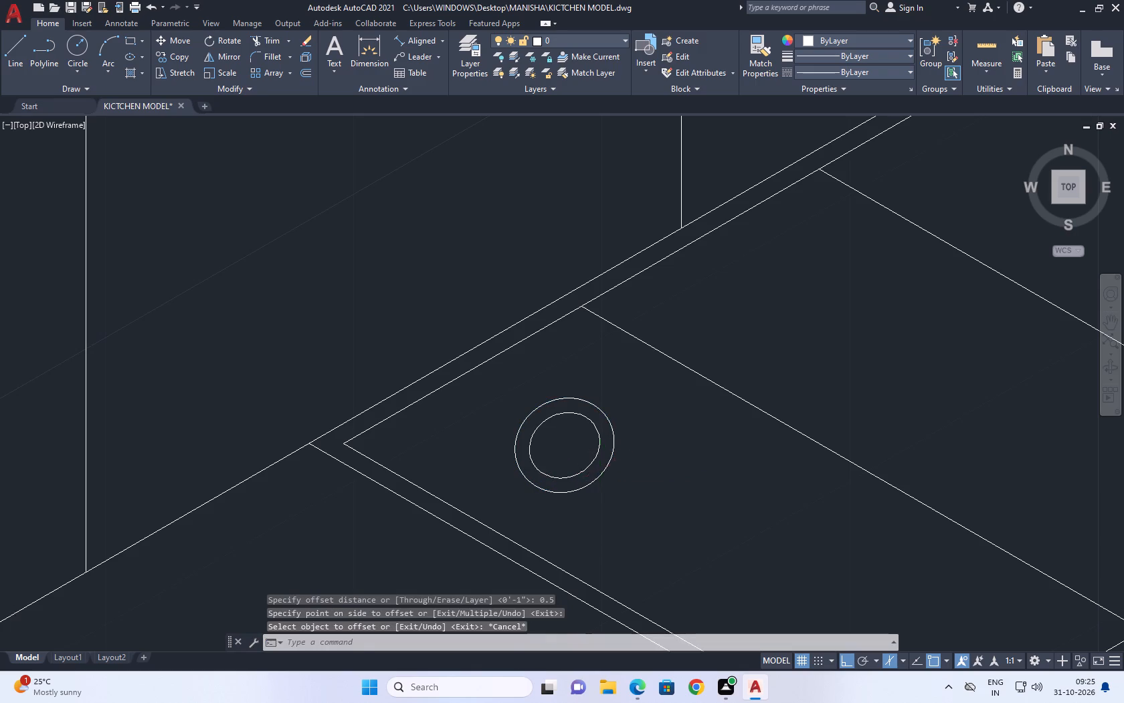
pyautogui.scroll(1, 597, 467)
pyautogui.click(595, 494)
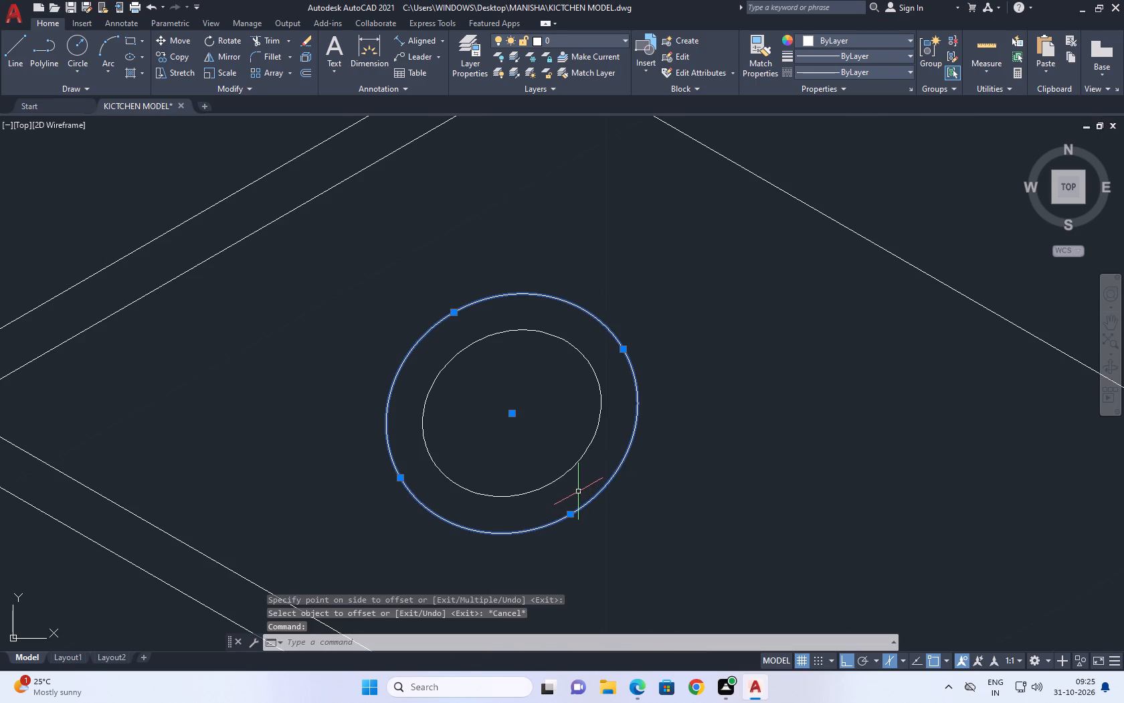
pyautogui.press('o')
pyautogui.press('space')
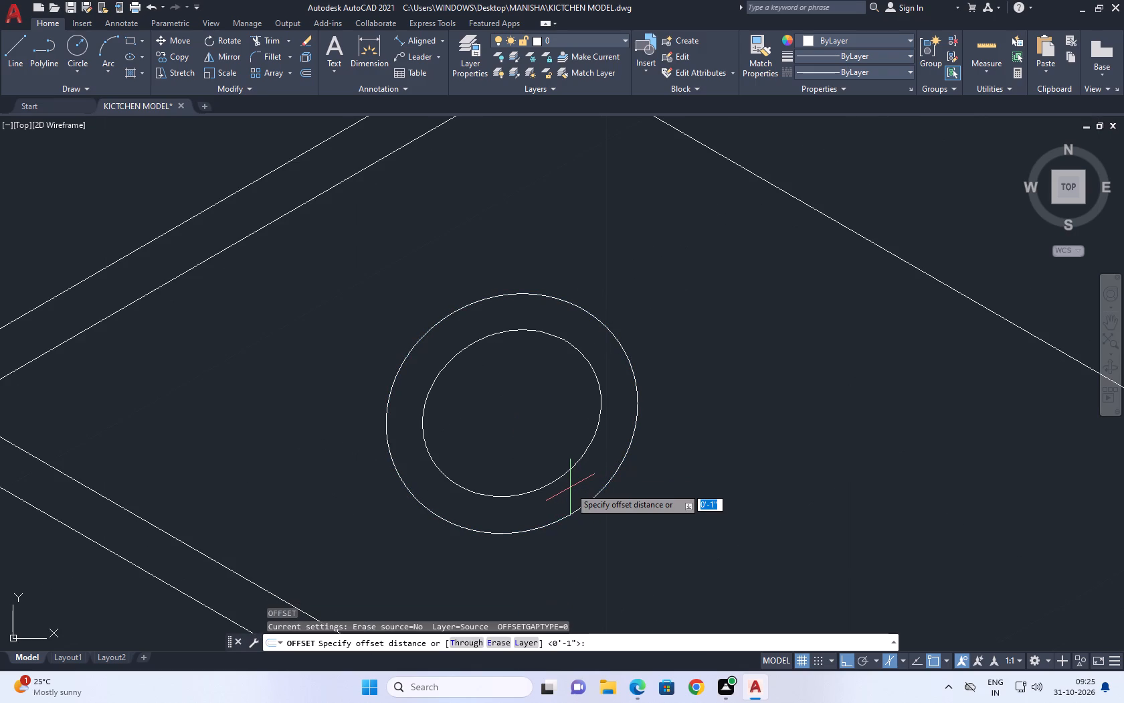
pyautogui.press('0')
pyautogui.press('.')
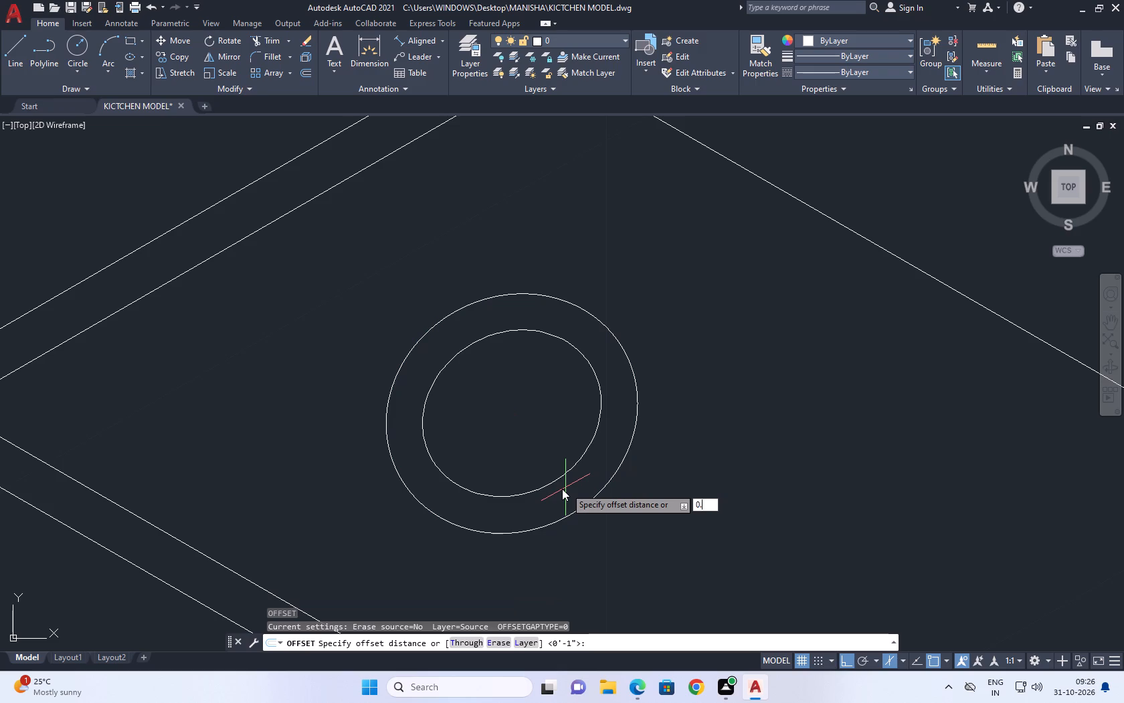
pyautogui.press('0')
pyautogui.write('5')
pyautogui.press('space')
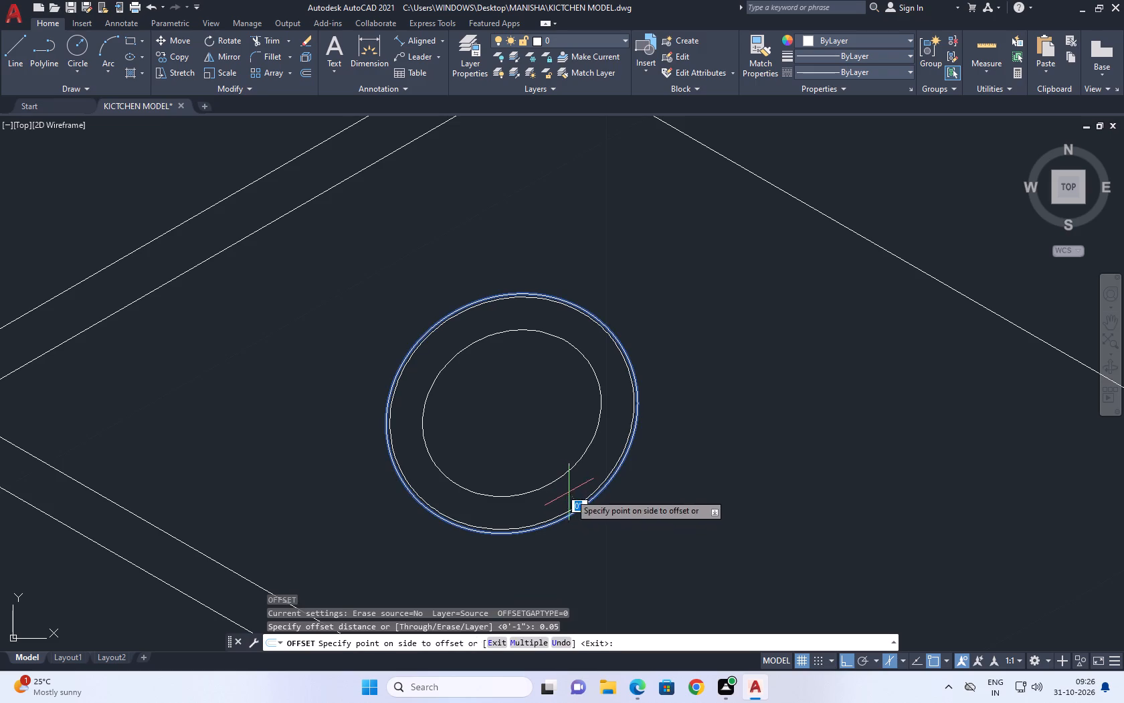
pyautogui.click(568, 491)
pyautogui.press('Escape')
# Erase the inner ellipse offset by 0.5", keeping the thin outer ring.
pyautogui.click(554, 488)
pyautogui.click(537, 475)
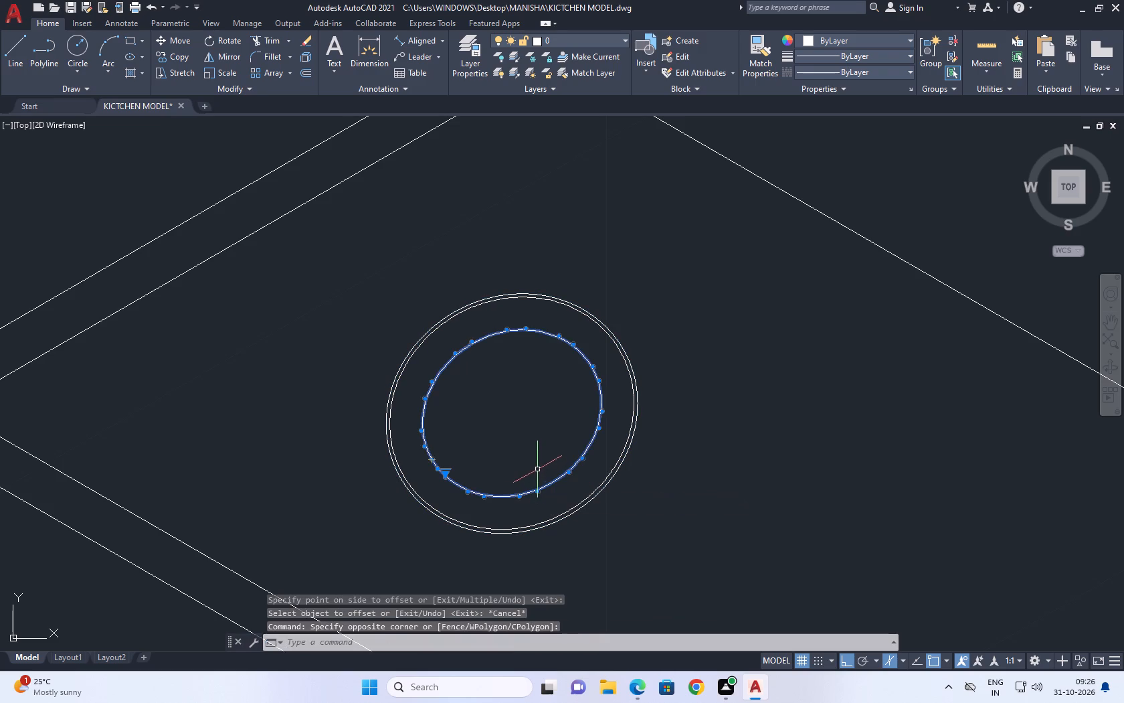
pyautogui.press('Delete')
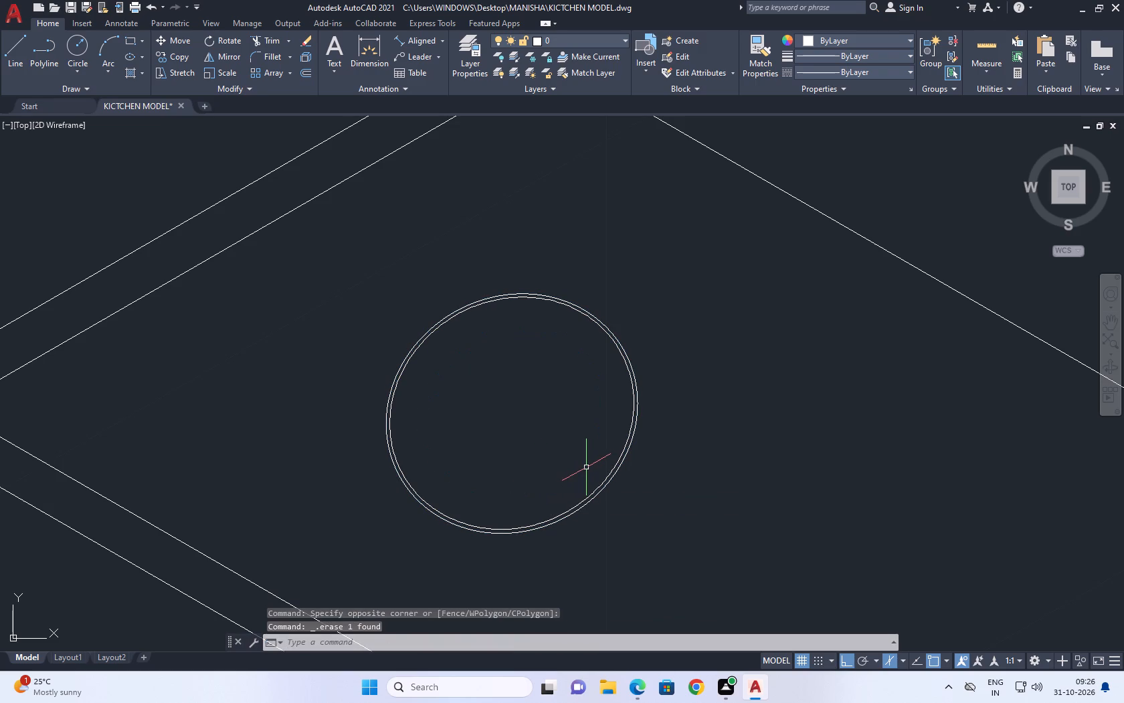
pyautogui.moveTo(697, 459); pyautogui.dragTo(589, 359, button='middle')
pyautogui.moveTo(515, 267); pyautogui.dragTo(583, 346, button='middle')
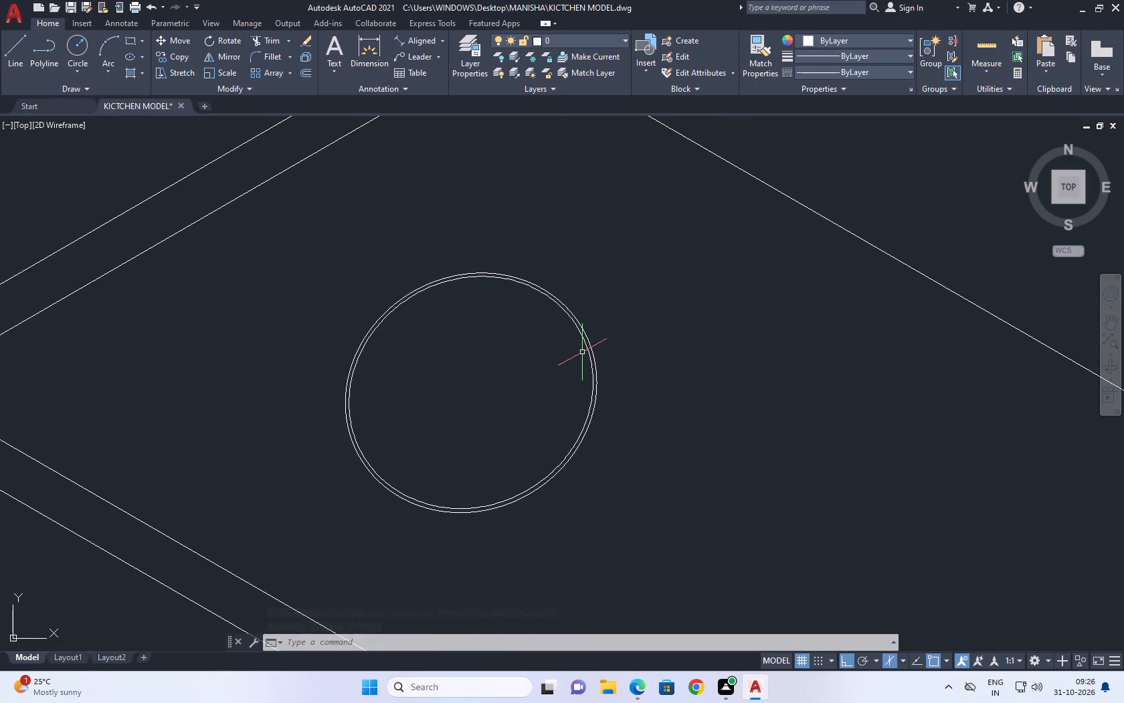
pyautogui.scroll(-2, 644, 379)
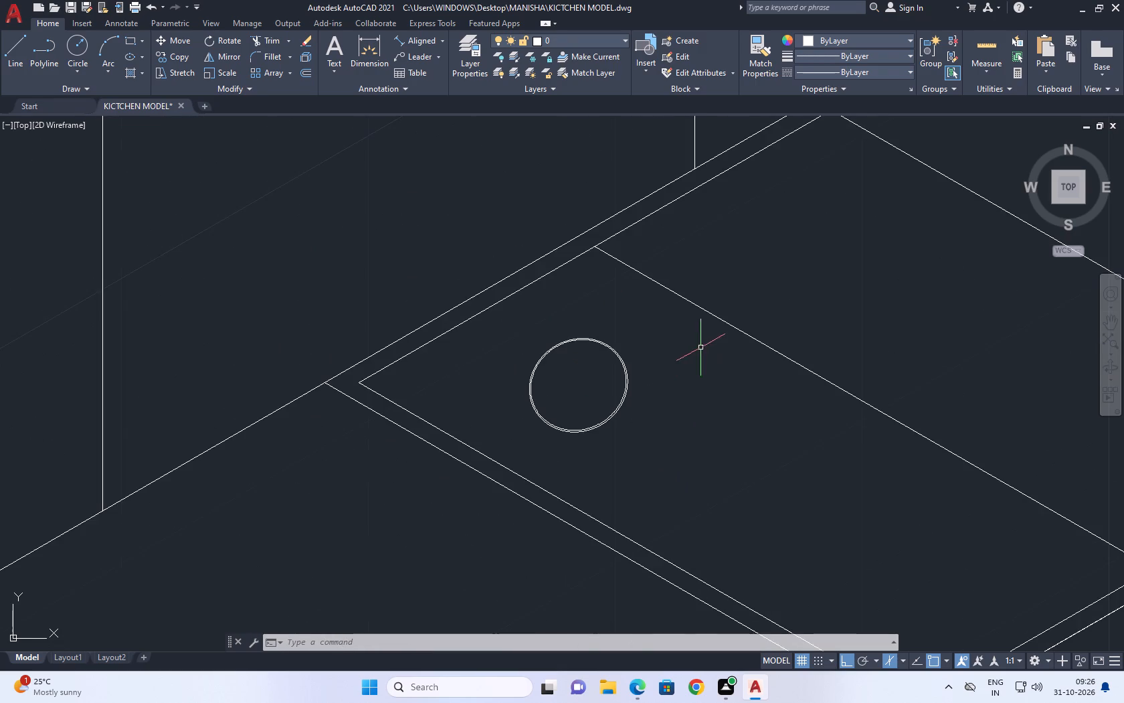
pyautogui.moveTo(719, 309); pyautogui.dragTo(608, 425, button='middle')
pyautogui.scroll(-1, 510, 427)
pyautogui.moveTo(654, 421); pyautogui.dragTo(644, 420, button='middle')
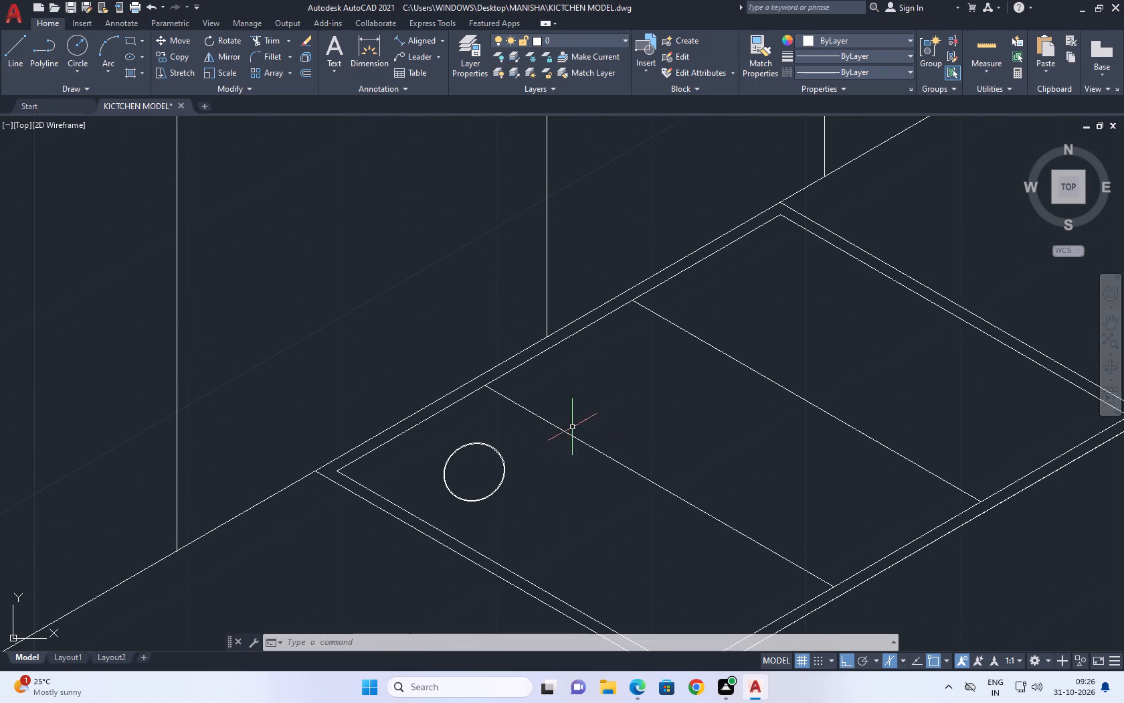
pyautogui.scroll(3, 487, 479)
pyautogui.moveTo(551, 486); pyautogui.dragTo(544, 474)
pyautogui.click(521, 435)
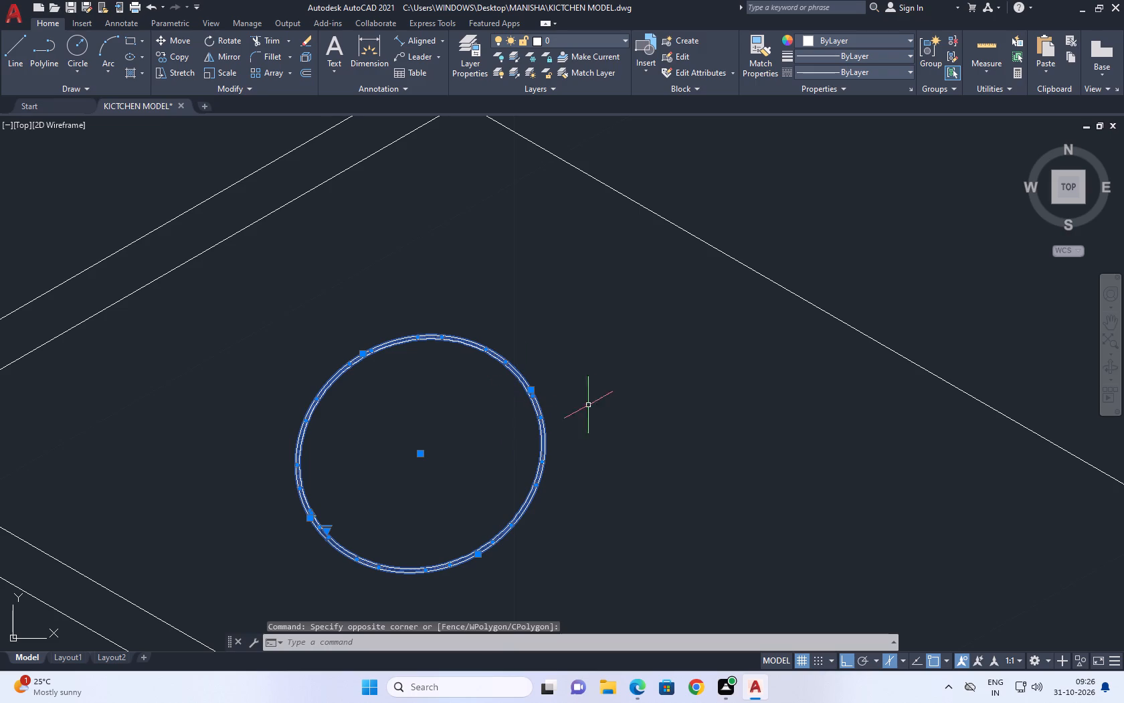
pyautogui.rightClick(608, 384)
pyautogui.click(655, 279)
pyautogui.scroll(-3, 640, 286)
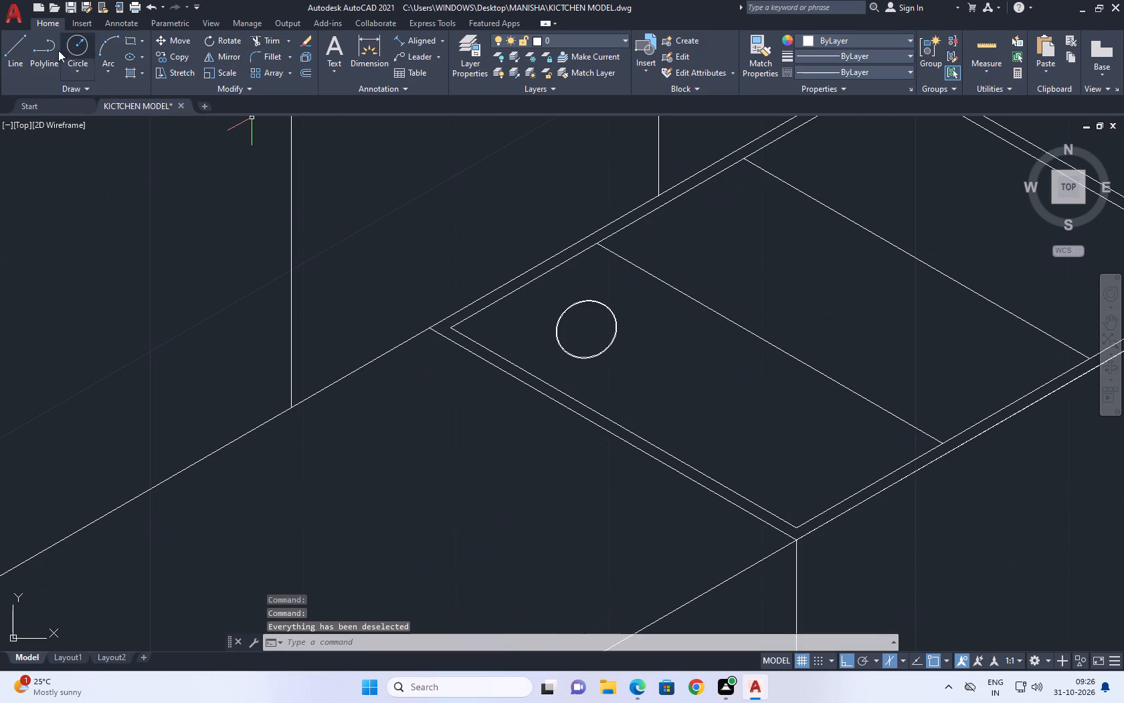
# Draw two lines outward from the ring, one across the nearest strip line and one across the back border, using Isoplane Left for the second.
pyautogui.click(13, 51)
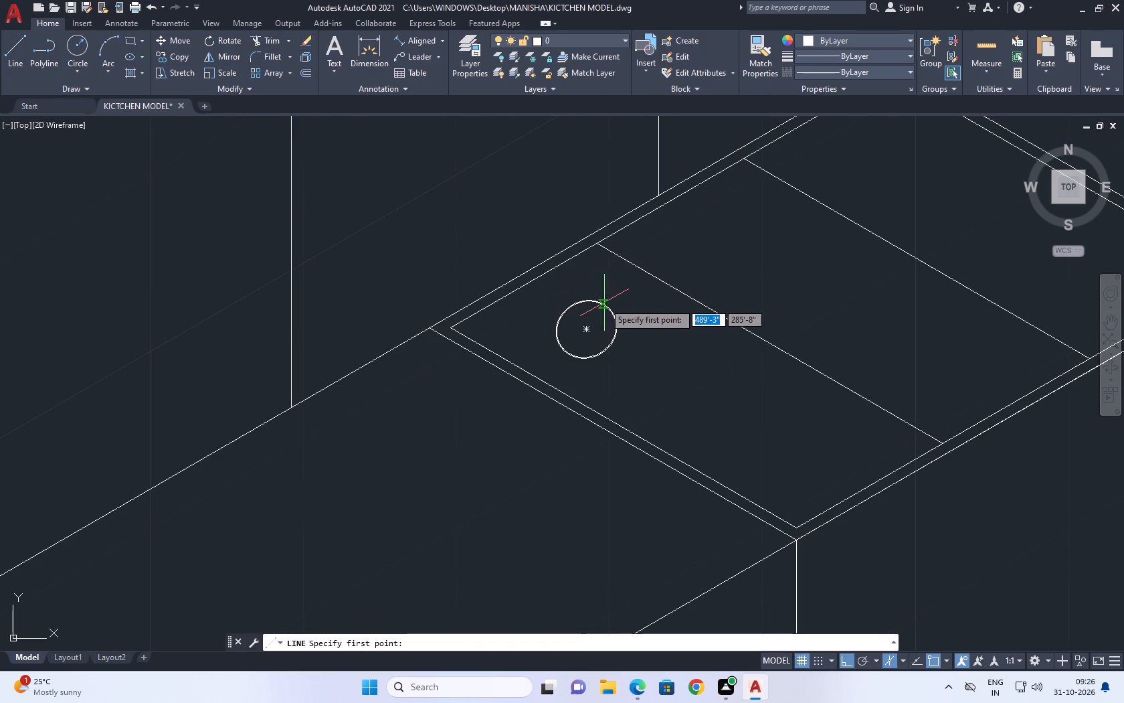
pyautogui.click(607, 311)
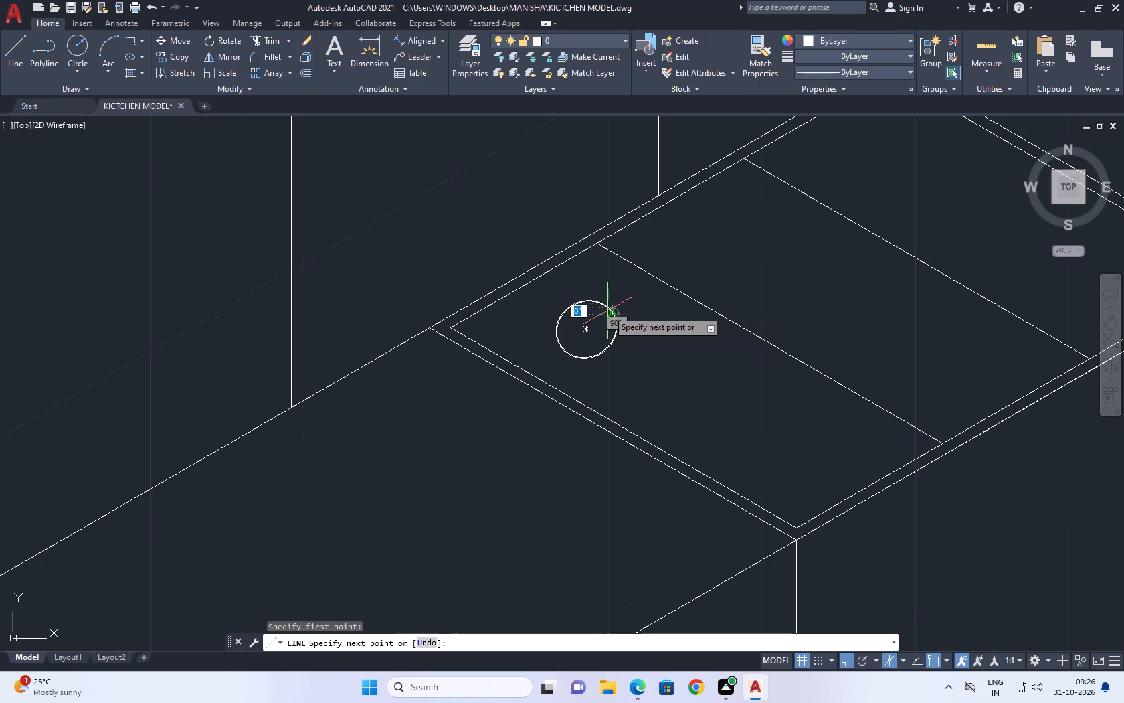
pyautogui.click(698, 252)
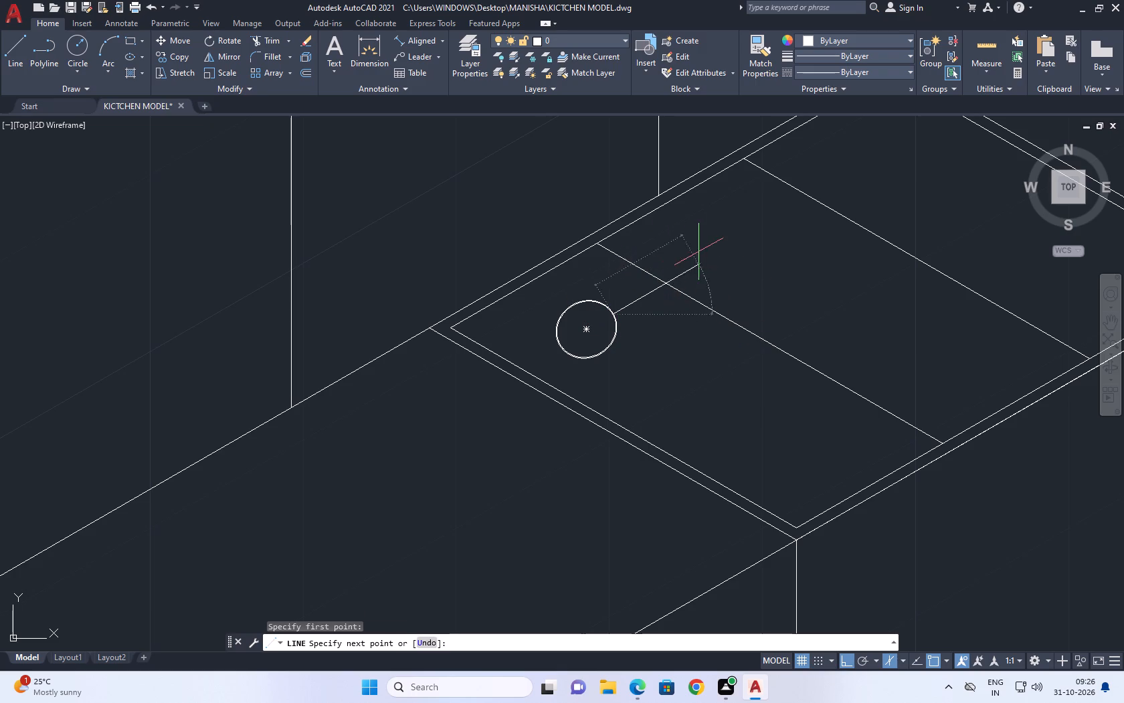
pyautogui.press('space')
pyautogui.press('space')
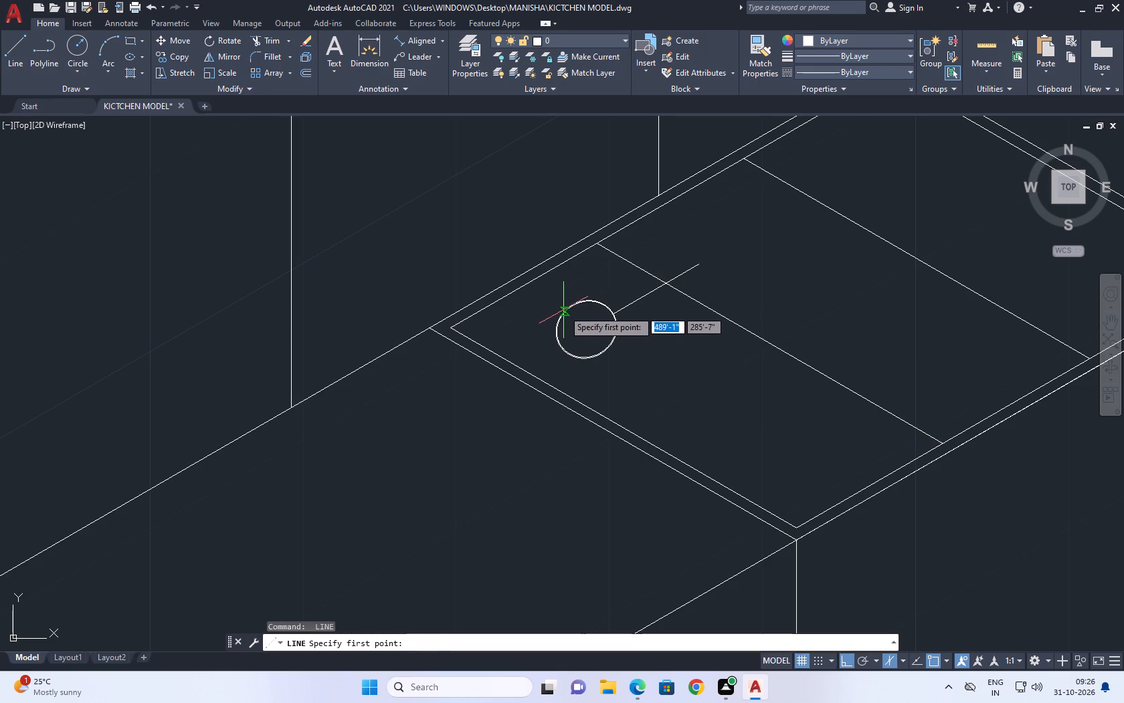
pyautogui.click(563, 310)
pyautogui.click(457, 255)
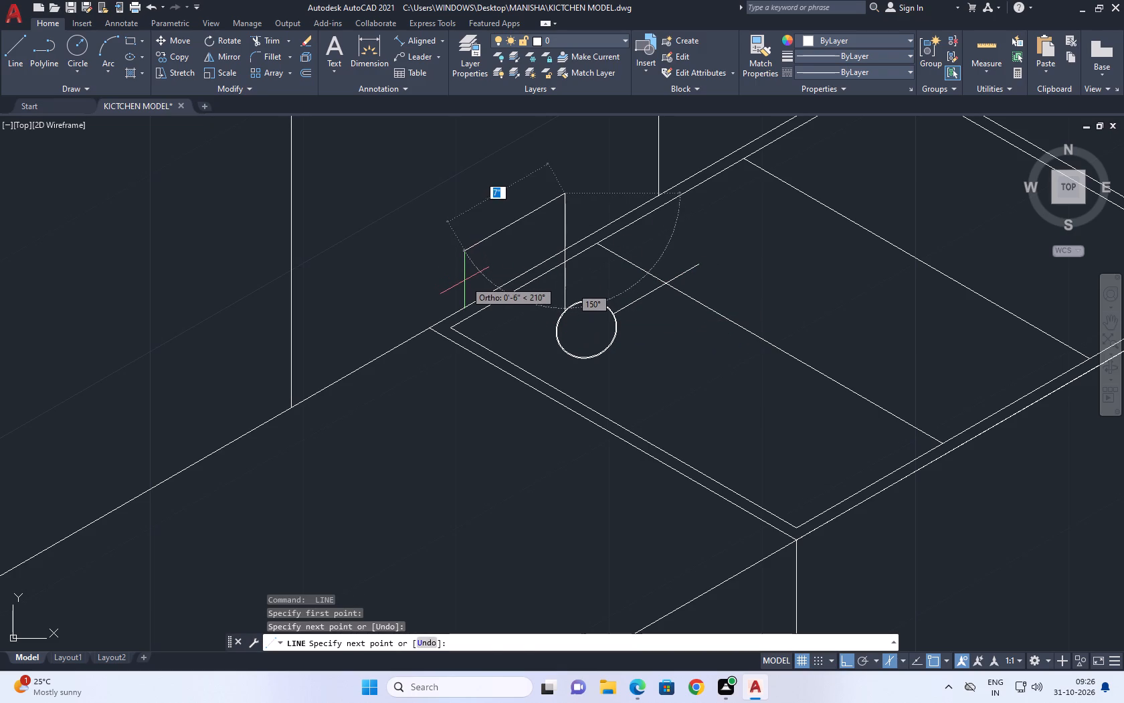
pyautogui.hotkey('ctrl', 'z')
pyautogui.press('F5')
pyautogui.click(464, 275)
pyautogui.press('space')
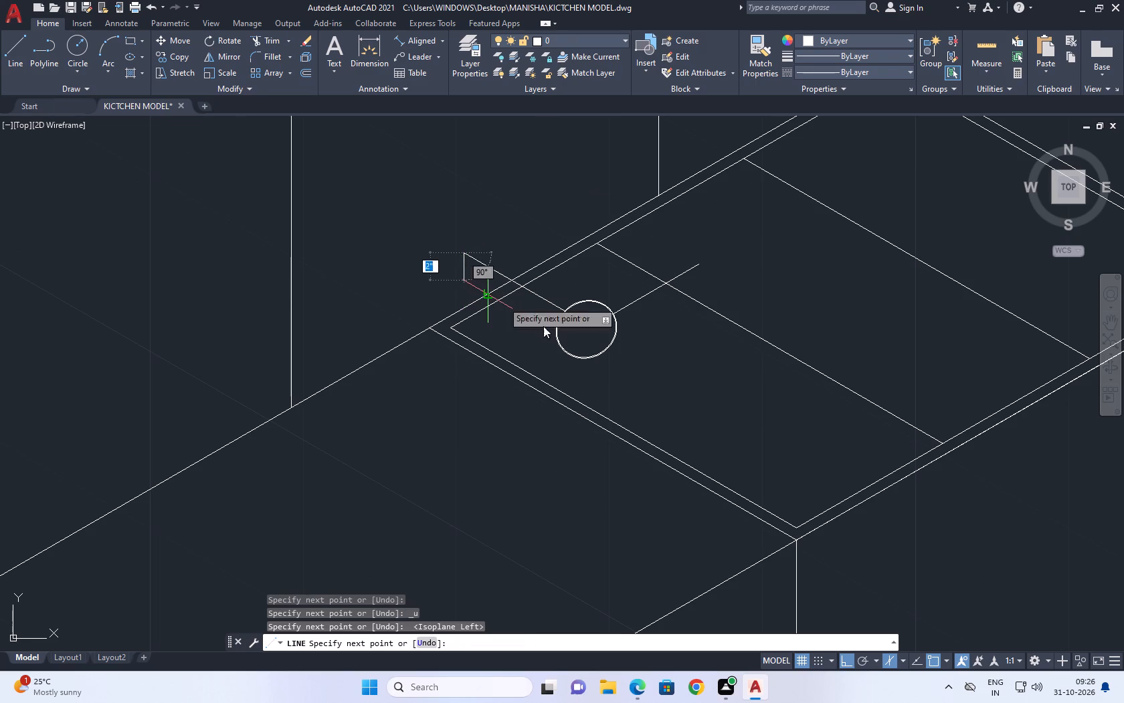
# Switch the isoplane and draw a third line from the ring outward across the panel's outer side border.
pyautogui.press('space')
pyautogui.click(561, 344)
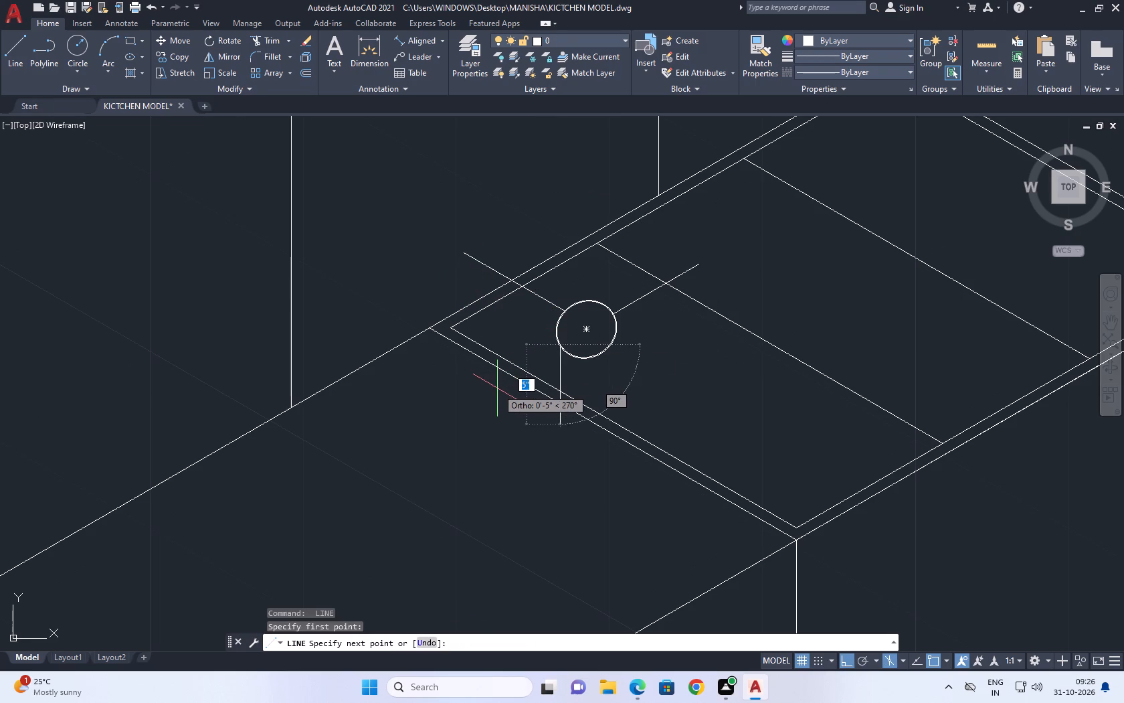
pyautogui.press('F5')
pyautogui.click(461, 388)
pyautogui.press('space')
# Draw a fourth line from the ring outward toward the front of the panel, opposite the line crossing the back border.
pyautogui.press('space')
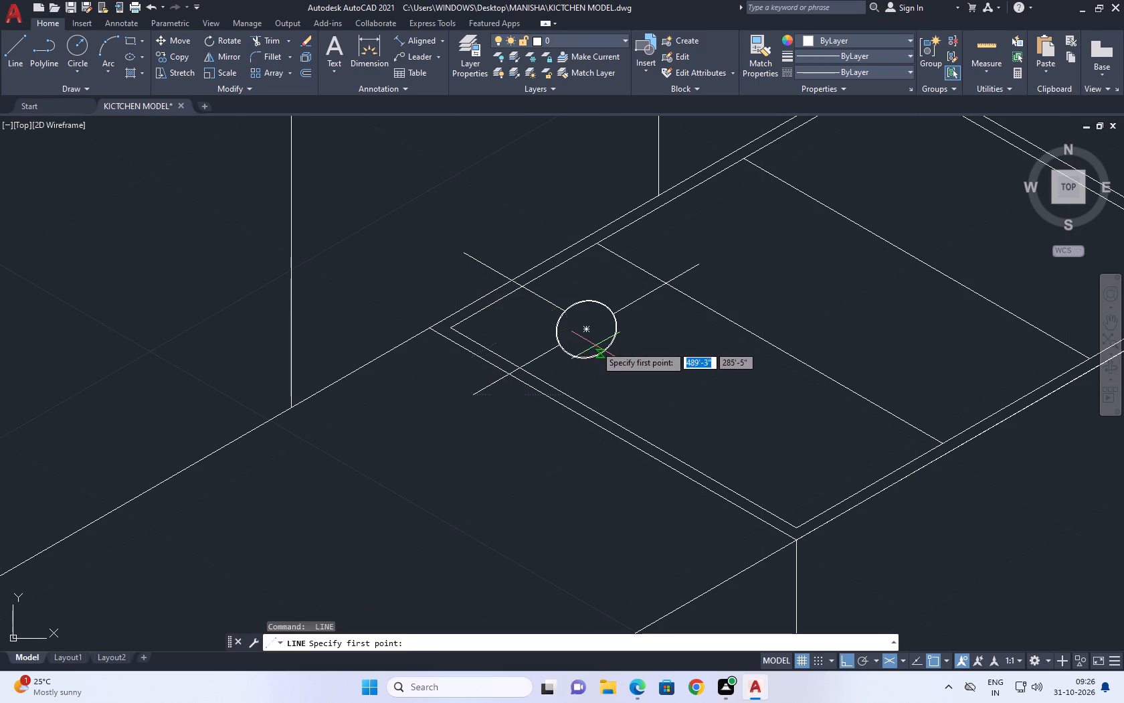
pyautogui.press('space')
pyautogui.press('Escape')
pyautogui.press('space')
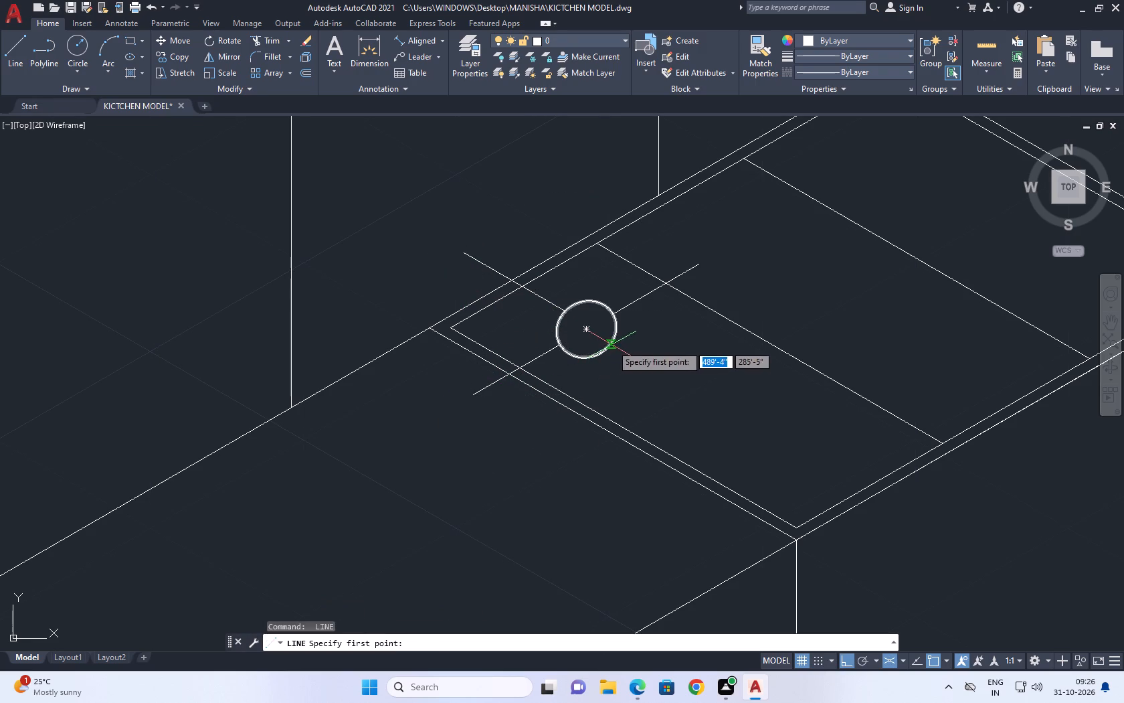
pyautogui.click(612, 345)
pyautogui.click(646, 376)
pyautogui.press('Escape')
pyautogui.moveTo(677, 380); pyautogui.dragTo(612, 382, button='middle')
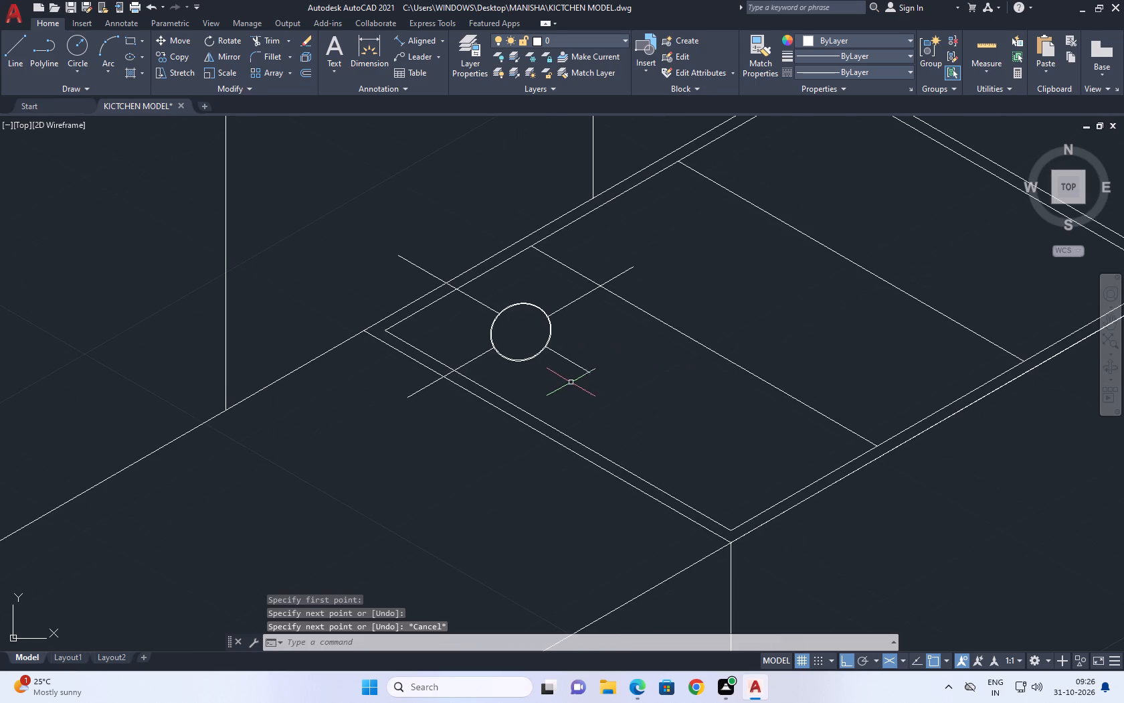
# Draw a lengthwise line about 2'-8" long from the middle of the inner side border across the panel past the far border.
pyautogui.press('l')
pyautogui.press('space')
pyautogui.click(556, 433)
pyautogui.scroll(-1, 646, 388)
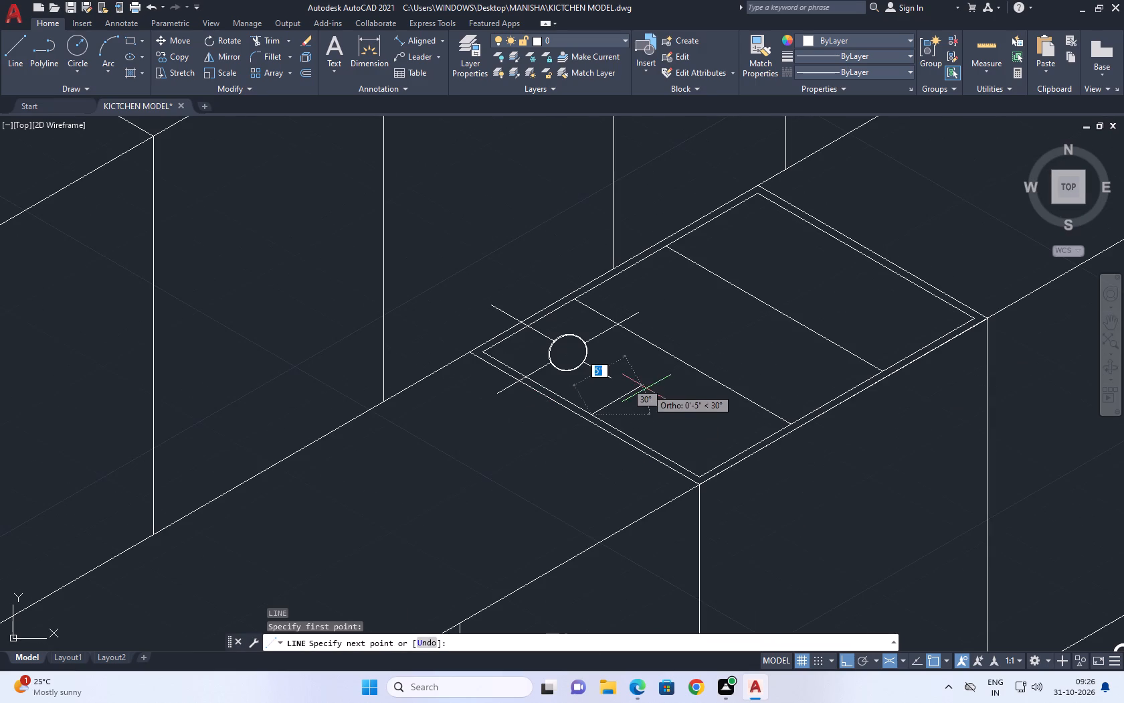
pyautogui.moveTo(682, 402); pyautogui.dragTo(633, 435, button='middle')
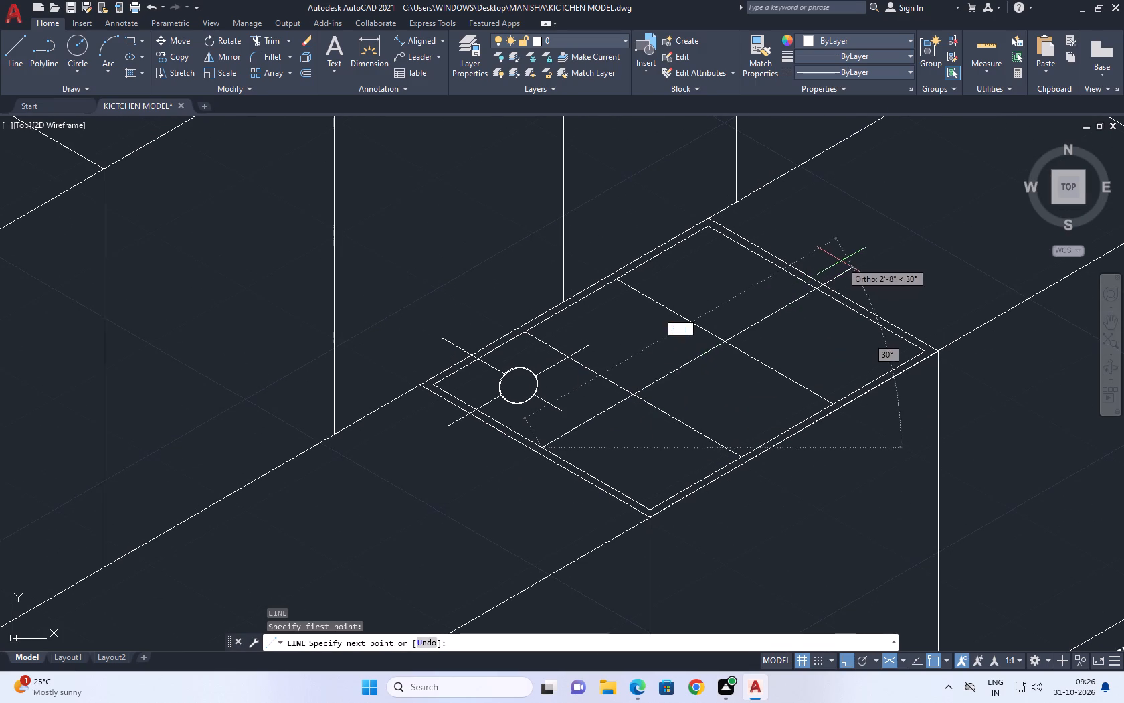
pyautogui.click(842, 261)
pyautogui.press('Escape')
# Extend the ring's front line to meet the lengthwise line.
pyautogui.scroll(1, 529, 396)
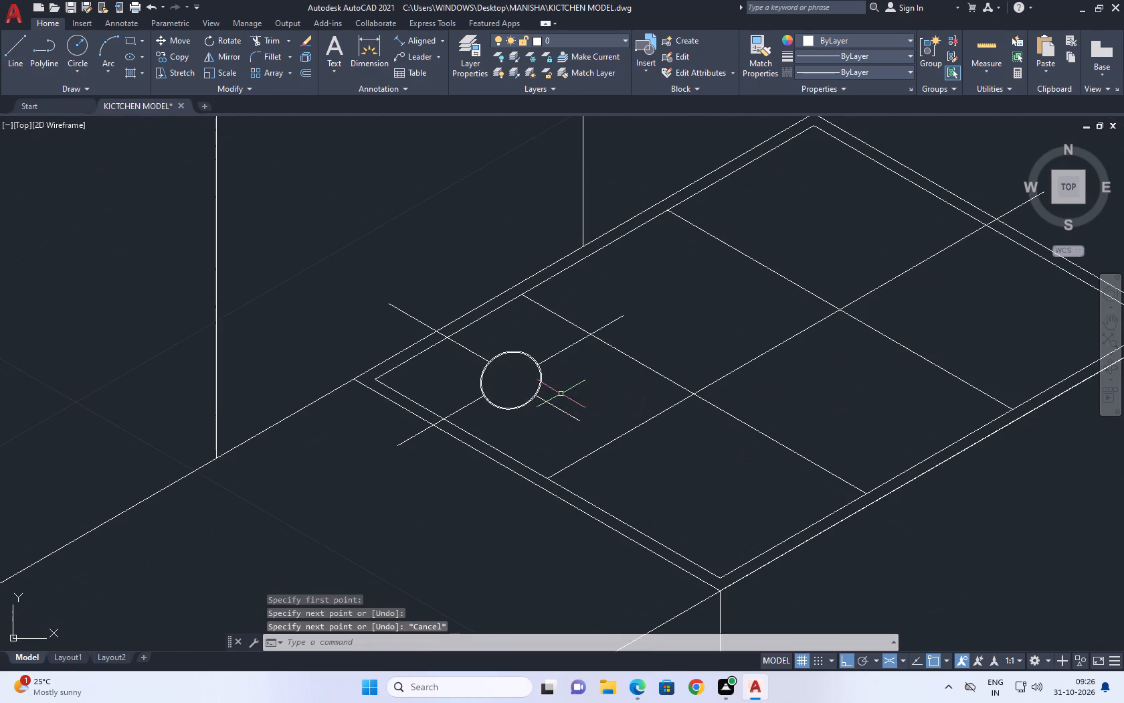
pyautogui.moveTo(571, 402); pyautogui.dragTo(584, 422, button='middle')
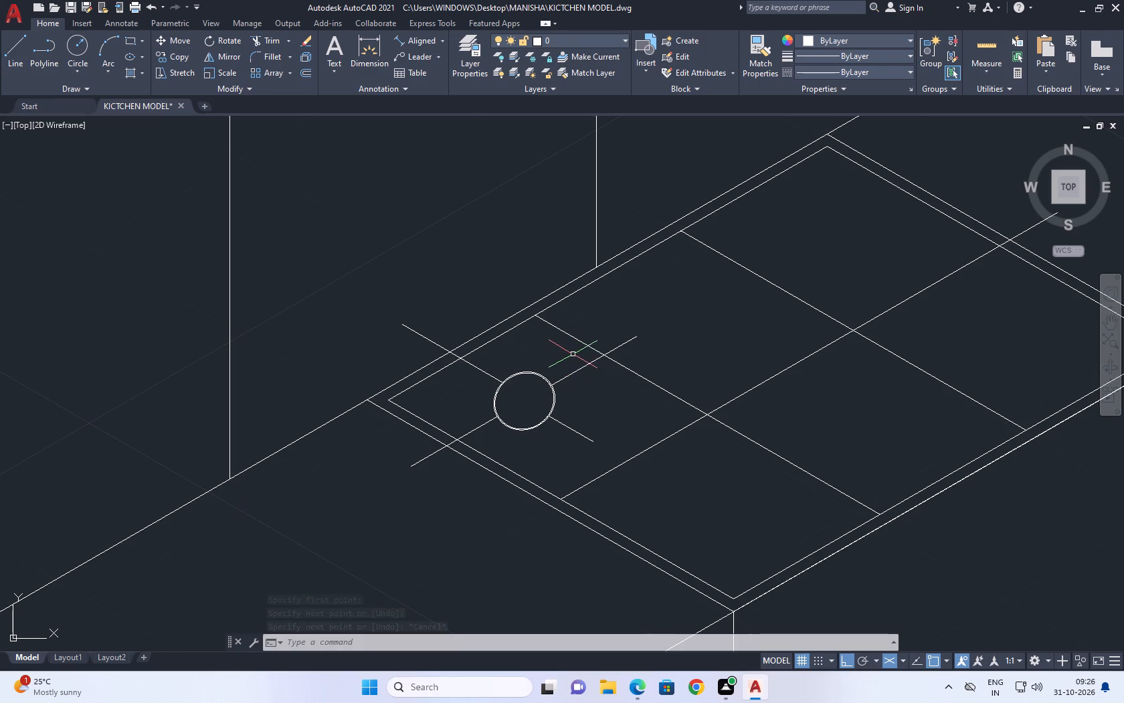
pyautogui.moveTo(610, 385); pyautogui.dragTo(578, 385, button='middle')
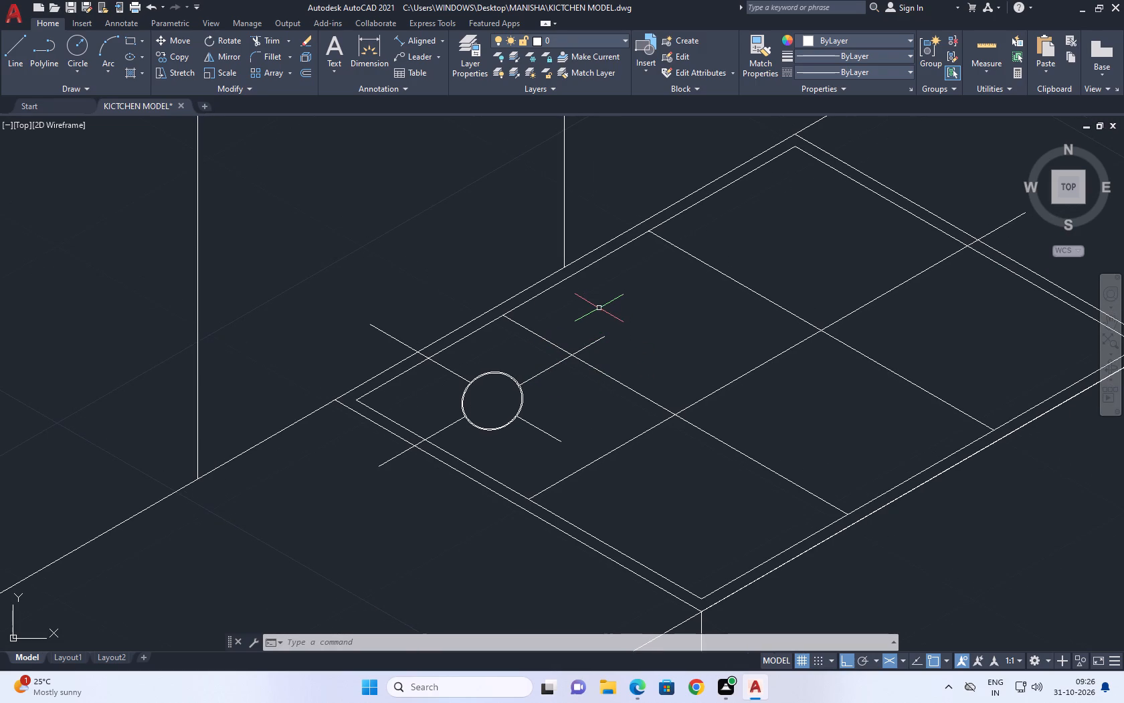
pyautogui.press('e')
pyautogui.write('X')
pyautogui.press('space')
pyautogui.click(534, 436)
pyautogui.click(561, 422)
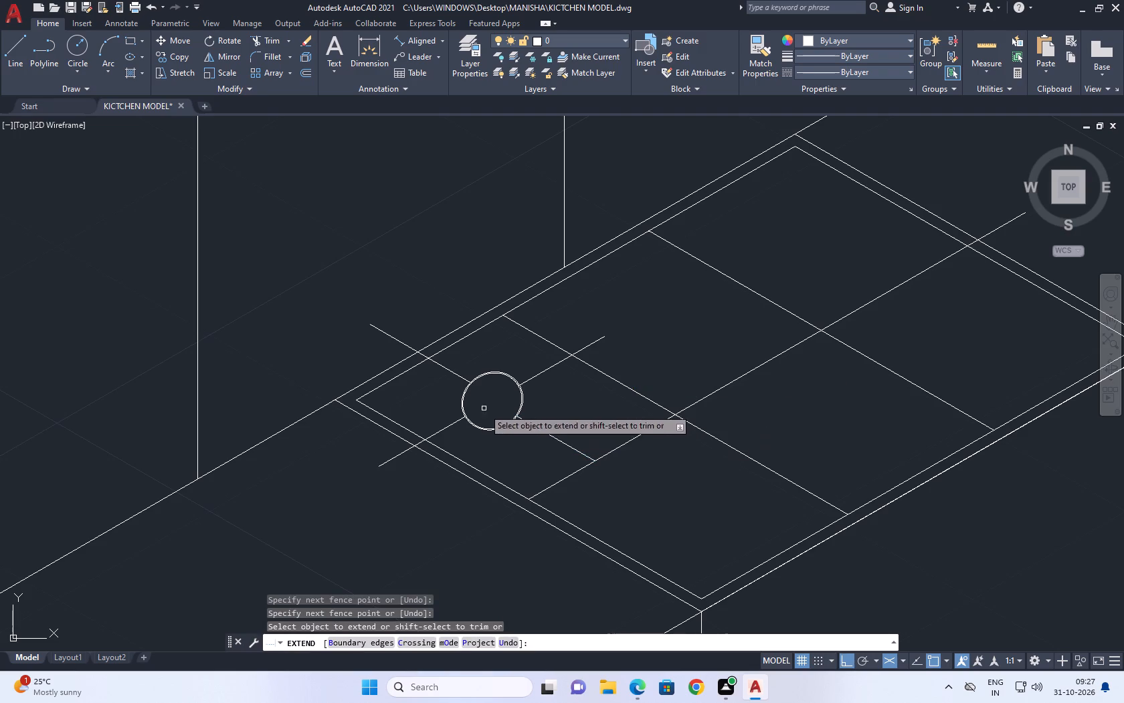
pyautogui.press('Escape')
# Trim the ring's back and outer-side lines where they cross the gap between the double border lines.
pyautogui.press('t')
pyautogui.press('r')
pyautogui.press('space')
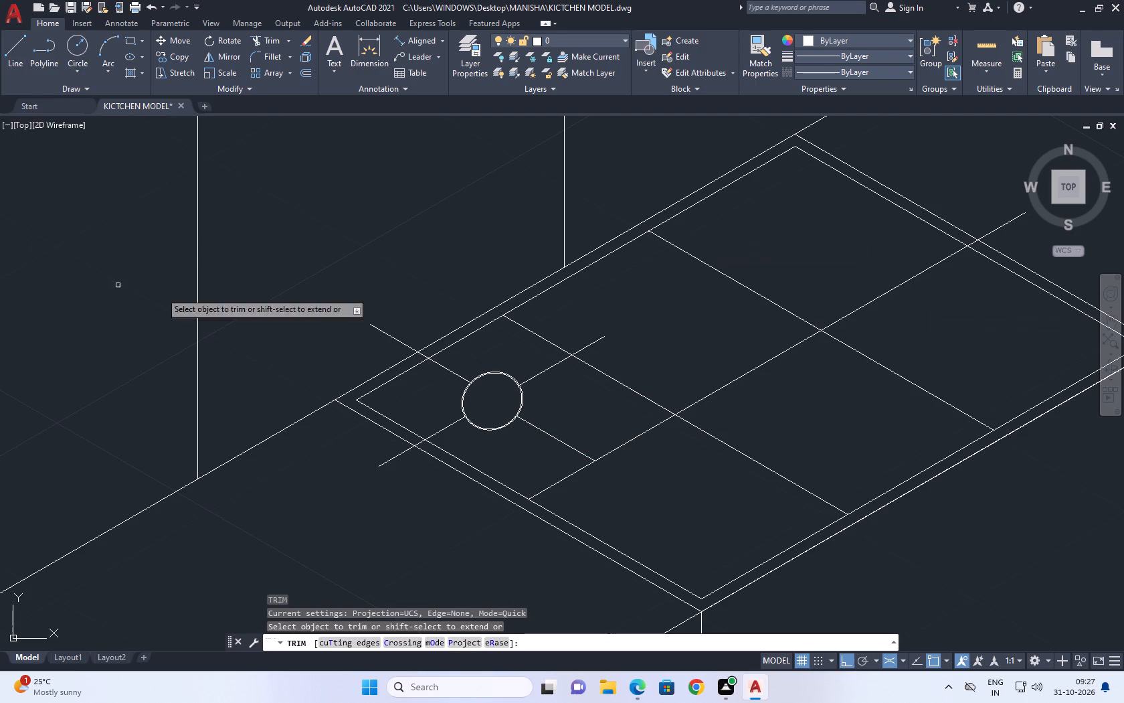
pyautogui.scroll(2, 414, 356)
pyautogui.click(430, 348)
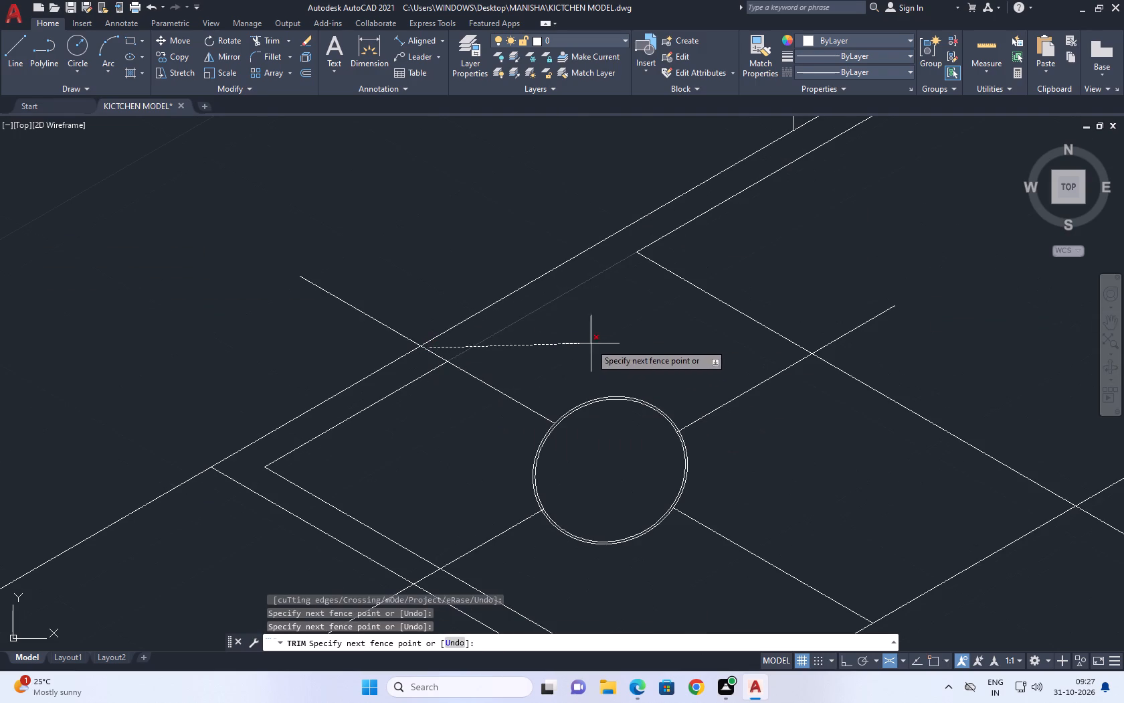
pyautogui.click(408, 370)
pyautogui.scroll(-4, 458, 400)
pyautogui.scroll(5, 468, 429)
pyautogui.click(373, 446)
pyautogui.click(351, 419)
pyautogui.scroll(-5, 442, 432)
pyautogui.press('Escape')
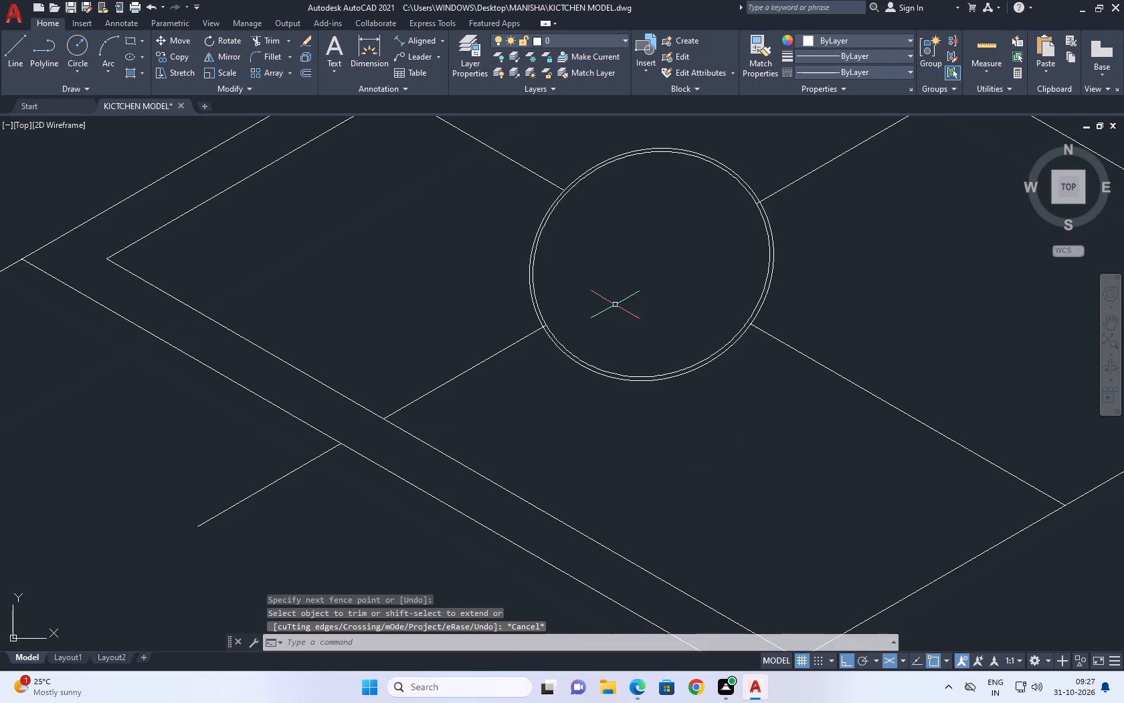
# Trim the ring's remaining line where it passes beyond the nearest strip line.
pyautogui.moveTo(627, 307); pyautogui.dragTo(594, 501, button='middle')
pyautogui.scroll(-2, 594, 503)
pyautogui.scroll(1, 739, 408)
pyautogui.press('t')
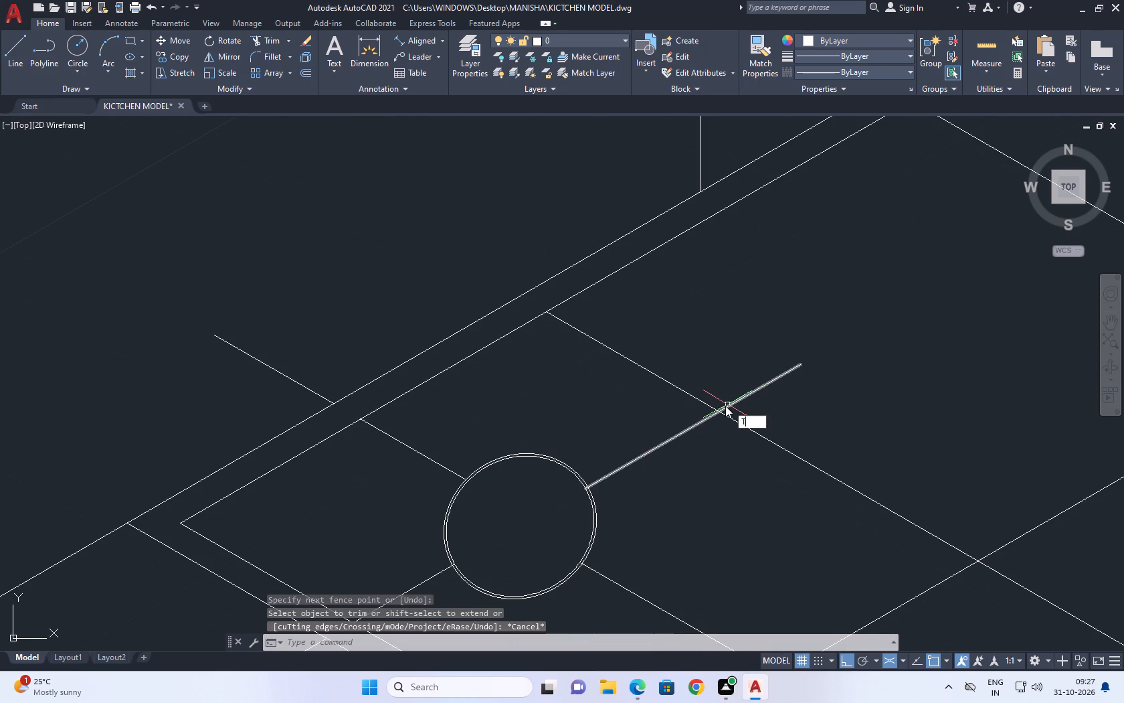
pyautogui.write('R')
pyautogui.press('space')
pyautogui.moveTo(715, 385); pyautogui.dragTo(789, 410)
pyautogui.click(840, 433)
pyautogui.click(760, 351)
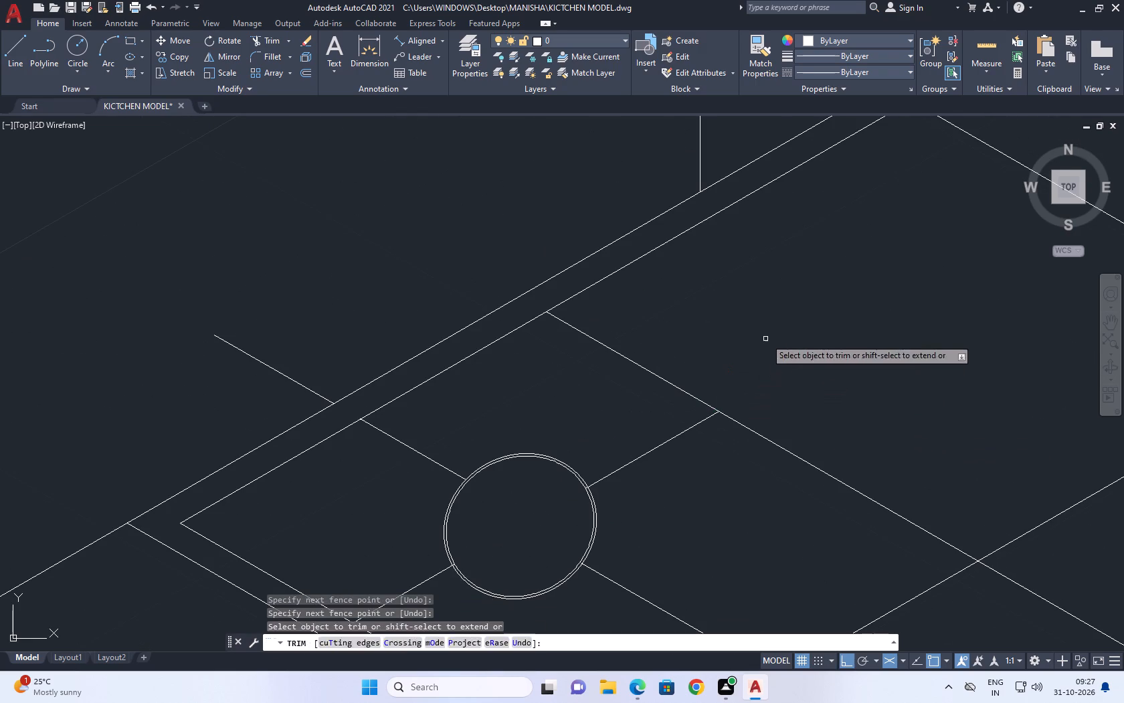
pyautogui.press('Escape')
# Delete the two leftover line stubs outside the panel's back and outer side borders.
pyautogui.click(412, 315)
pyautogui.click(219, 359)
pyautogui.scroll(-3, 401, 307)
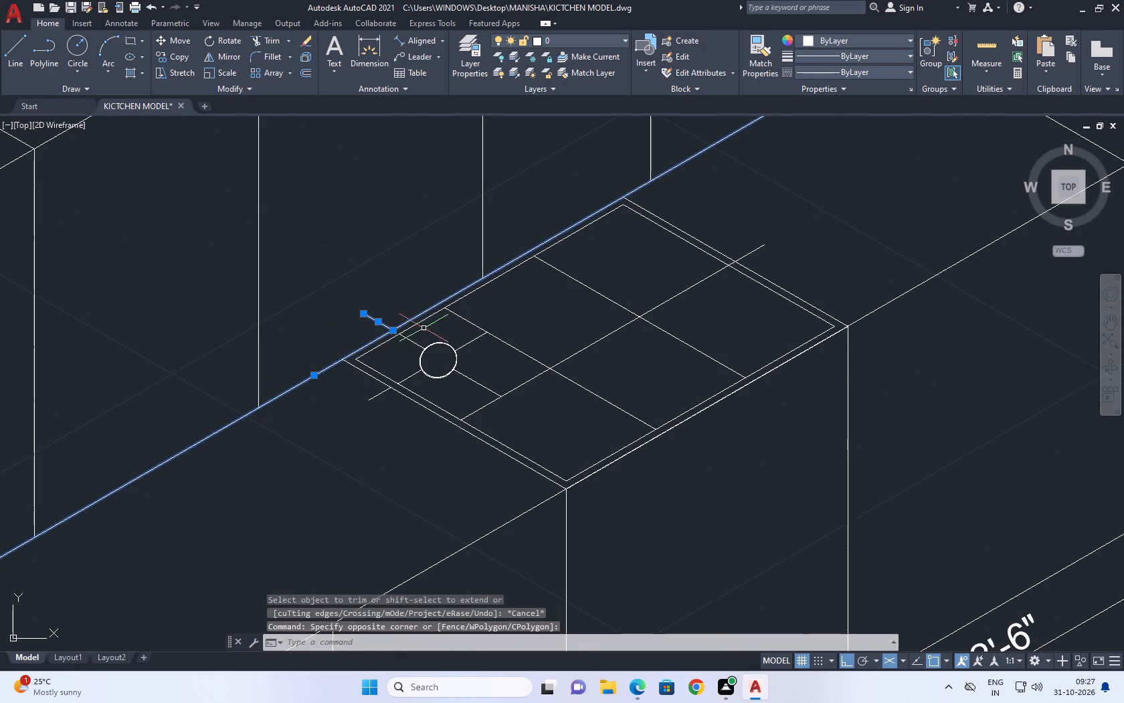
pyautogui.press('Escape')
pyautogui.scroll(2, 365, 325)
pyautogui.click(387, 305)
pyautogui.click(347, 278)
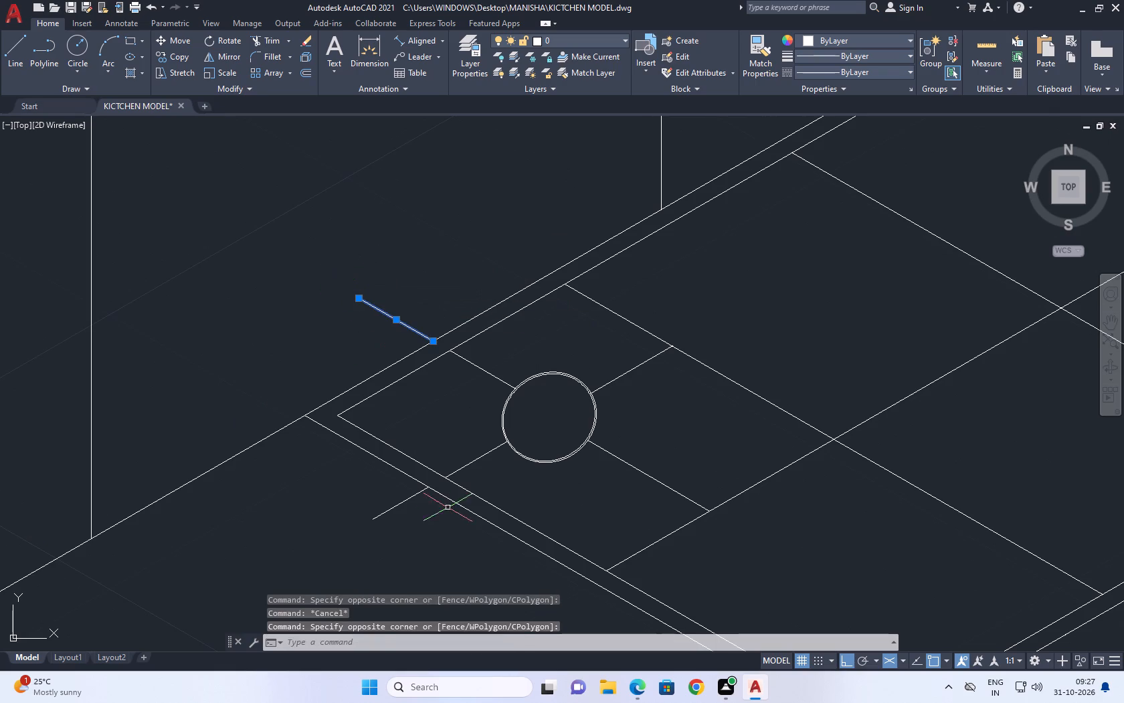
pyautogui.click(418, 501)
pyautogui.click(358, 502)
pyautogui.press('Delete')
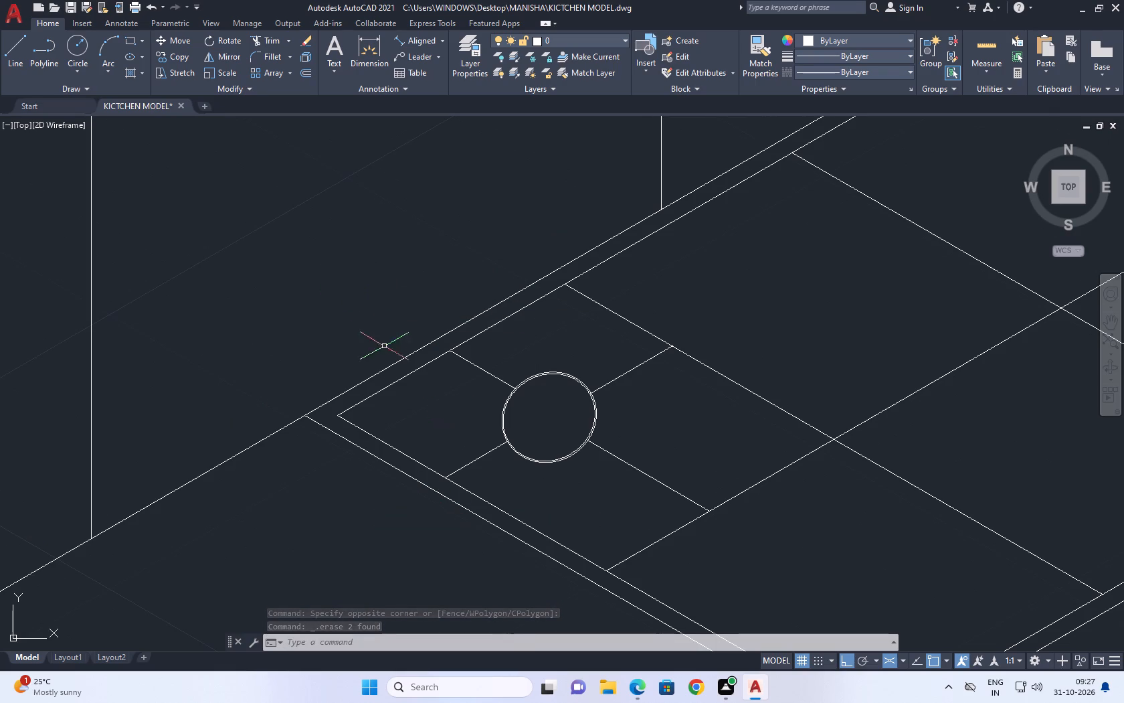
# Draw connected lines from the strip line's back end to its lengthwise-line crossing, and from there to the inner side border.
pyautogui.scroll(-1, 753, 455)
pyautogui.press('l')
pyautogui.press('space')
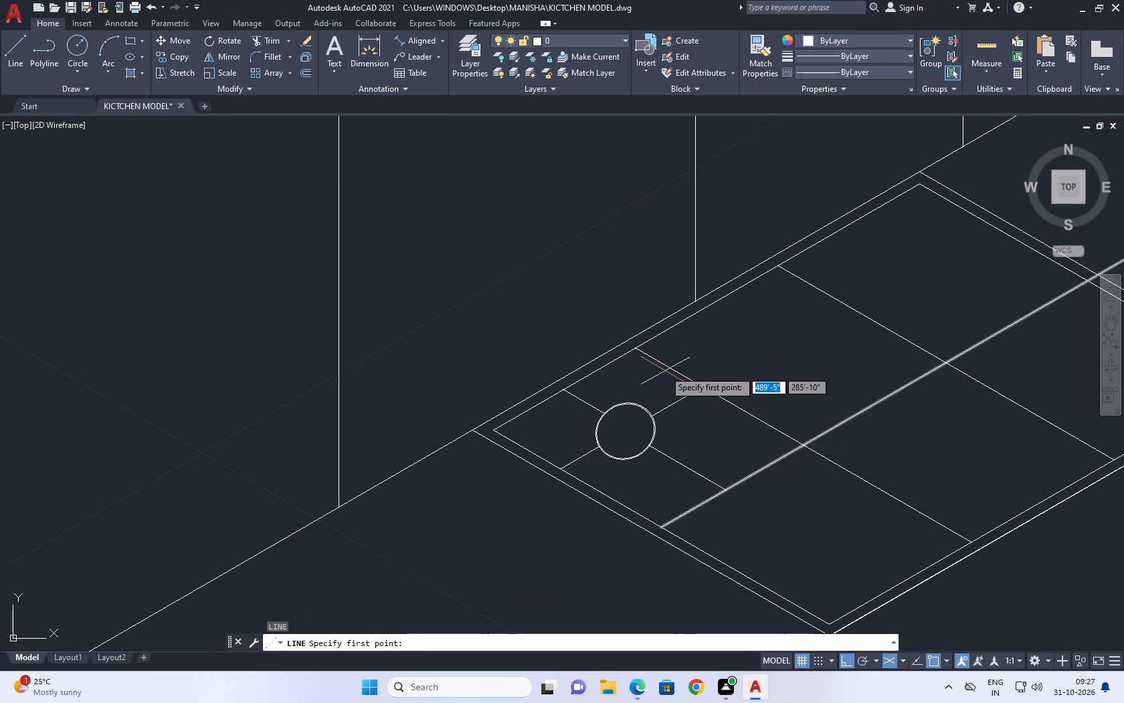
pyautogui.scroll(3, 632, 346)
pyautogui.click(641, 354)
pyautogui.scroll(-1, 769, 374)
pyautogui.moveTo(872, 384); pyautogui.dragTo(628, 332, button='middle')
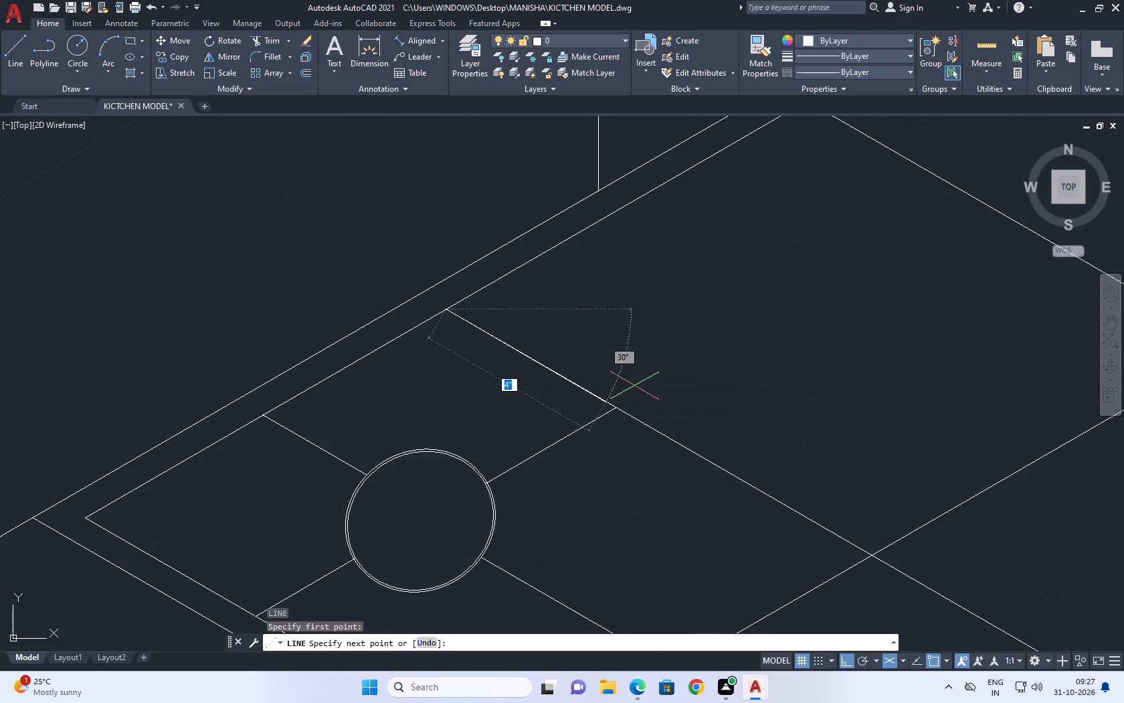
pyautogui.click(875, 554)
pyautogui.scroll(-3, 818, 447)
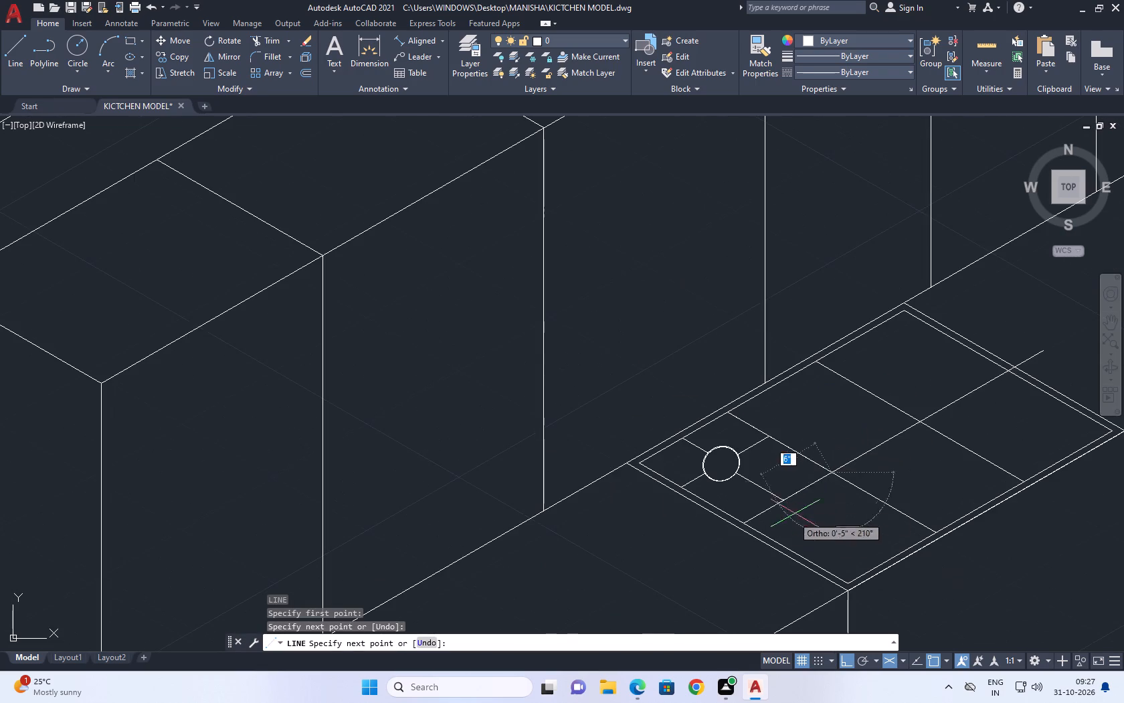
pyautogui.scroll(1, 755, 522)
pyautogui.click(736, 526)
pyautogui.press('space')
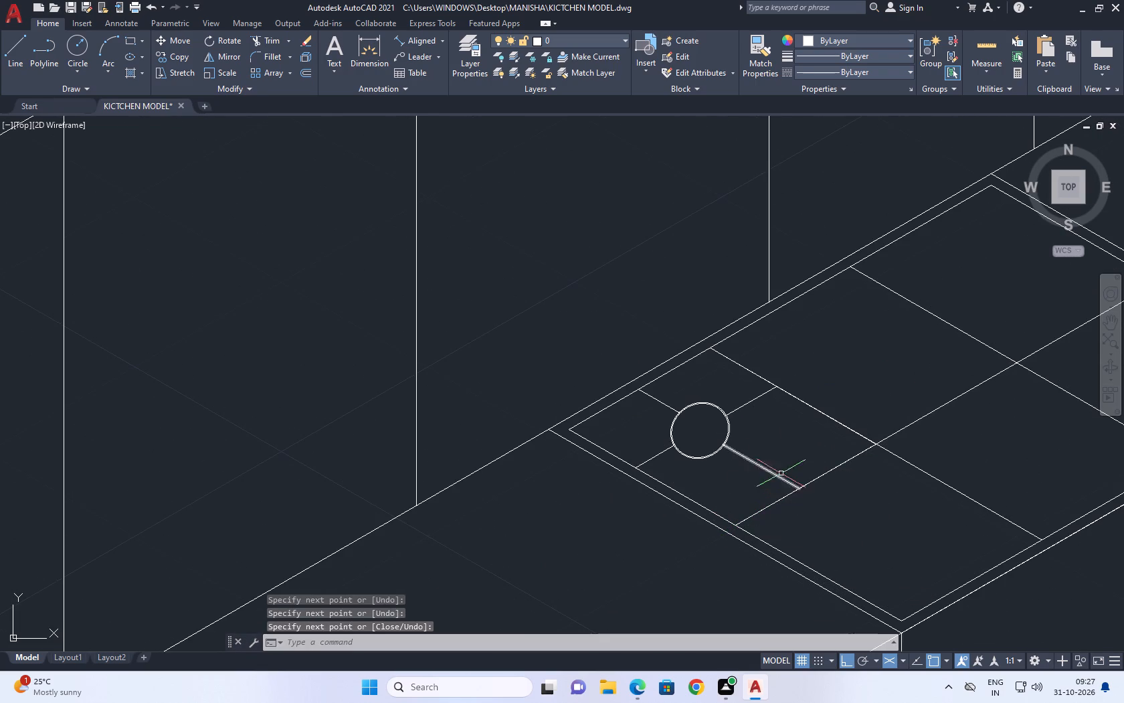
# Move the ring's front line along the lengthwise line to the midpoint of the new segment.
pyautogui.click(781, 471)
pyautogui.click(770, 483)
pyautogui.press('m')
pyautogui.press('space')
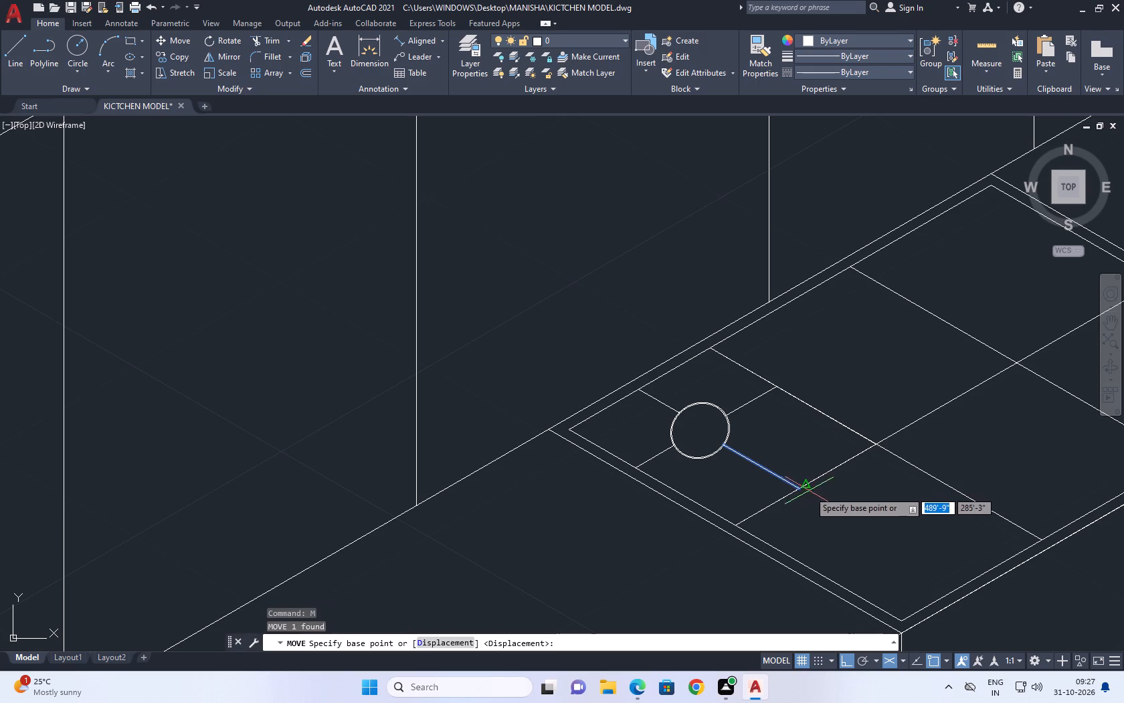
pyautogui.click(801, 489)
pyautogui.click(808, 483)
# Move the line between the ring and the strip line to the midpoint of the new strip-line segment.
pyautogui.scroll(1, 752, 362)
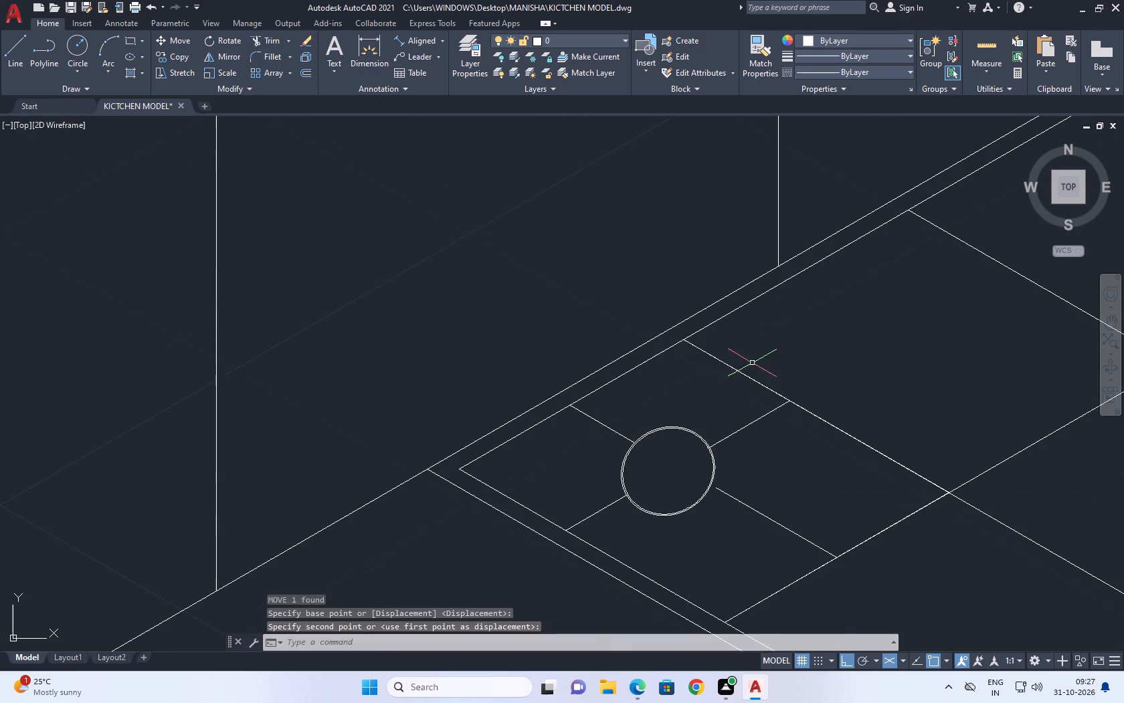
pyautogui.scroll(2, 759, 401)
pyautogui.click(765, 409)
pyautogui.click(754, 437)
pyautogui.moveTo(780, 437); pyautogui.dragTo(692, 429, button='middle')
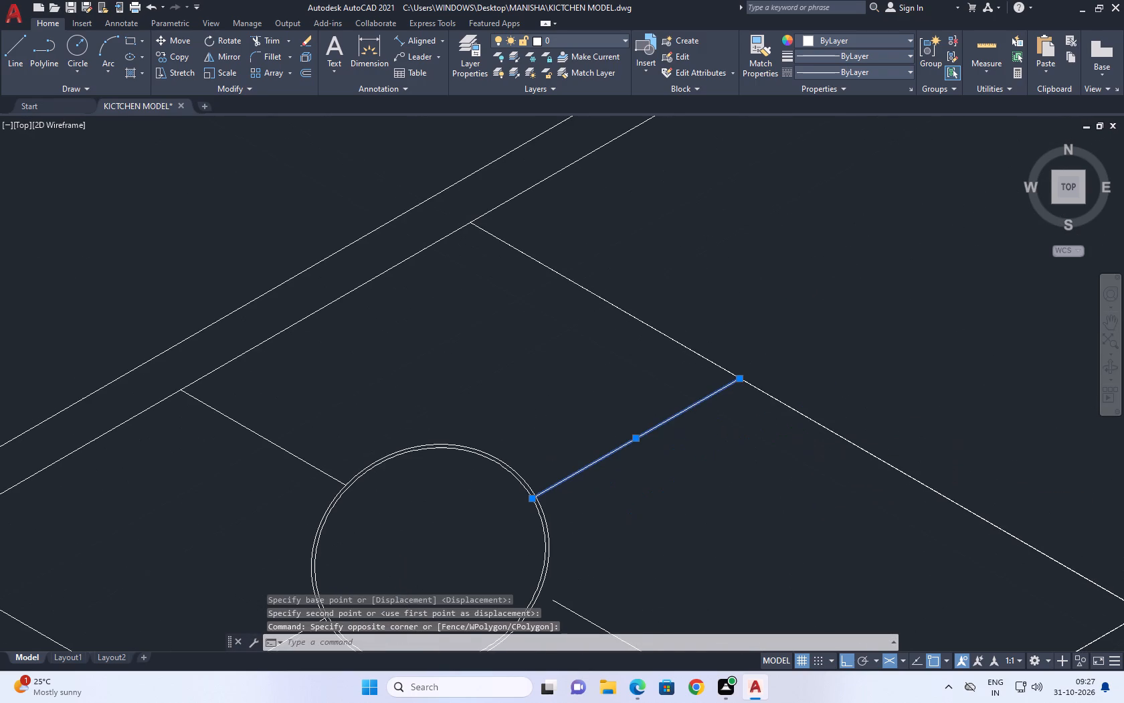
pyautogui.press('m')
pyautogui.press('space')
pyautogui.click(736, 378)
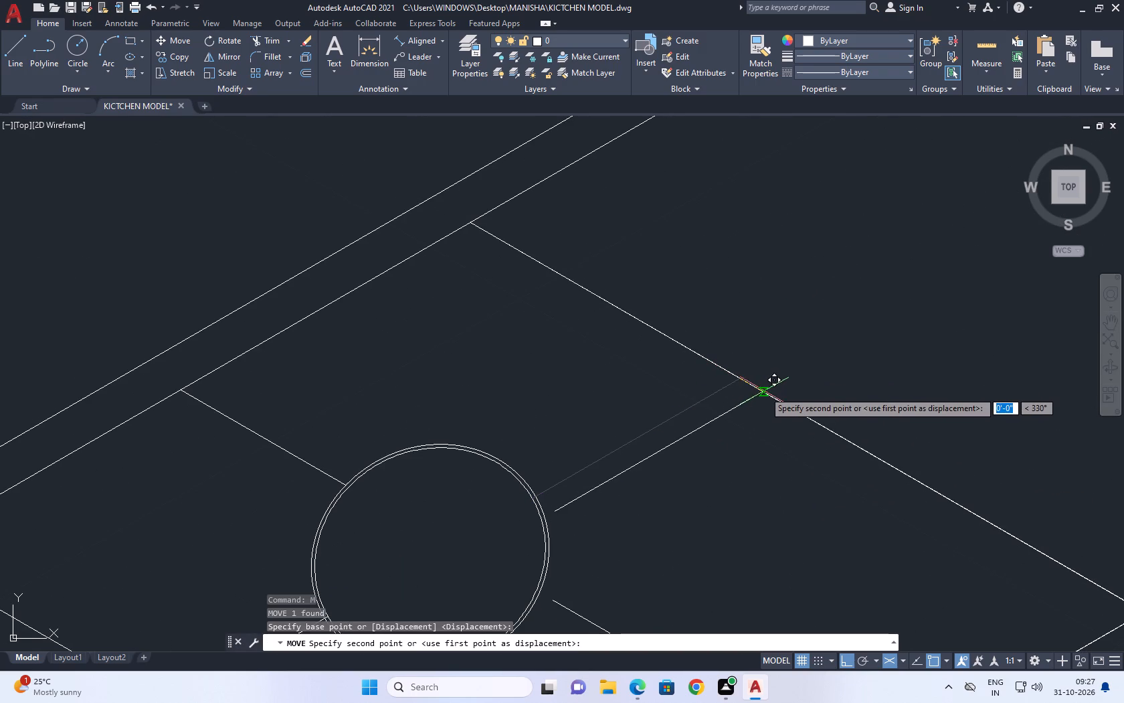
pyautogui.scroll(-2, 798, 408)
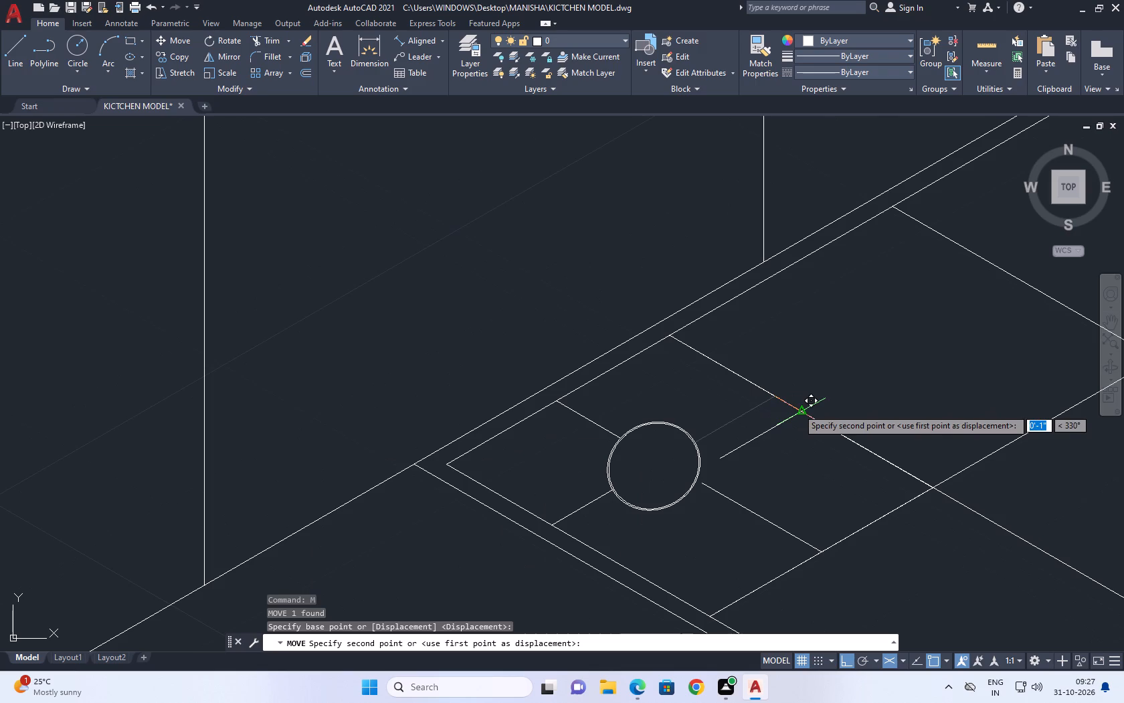
pyautogui.click(798, 410)
# Move both ring ellipses so their edge meets the inner end of the shifted strip-side line.
pyautogui.moveTo(719, 426); pyautogui.dragTo(648, 368, button='middle')
pyautogui.scroll(2, 634, 403)
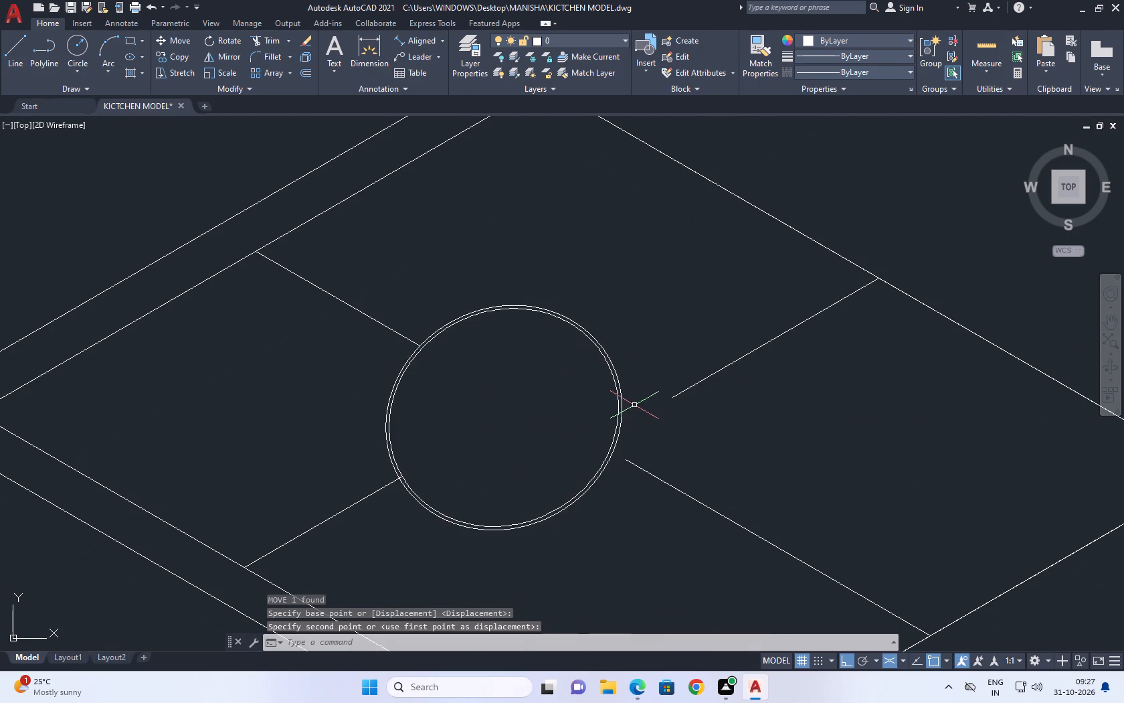
pyautogui.click(634, 405)
pyautogui.click(601, 384)
pyautogui.press('m')
pyautogui.press('space')
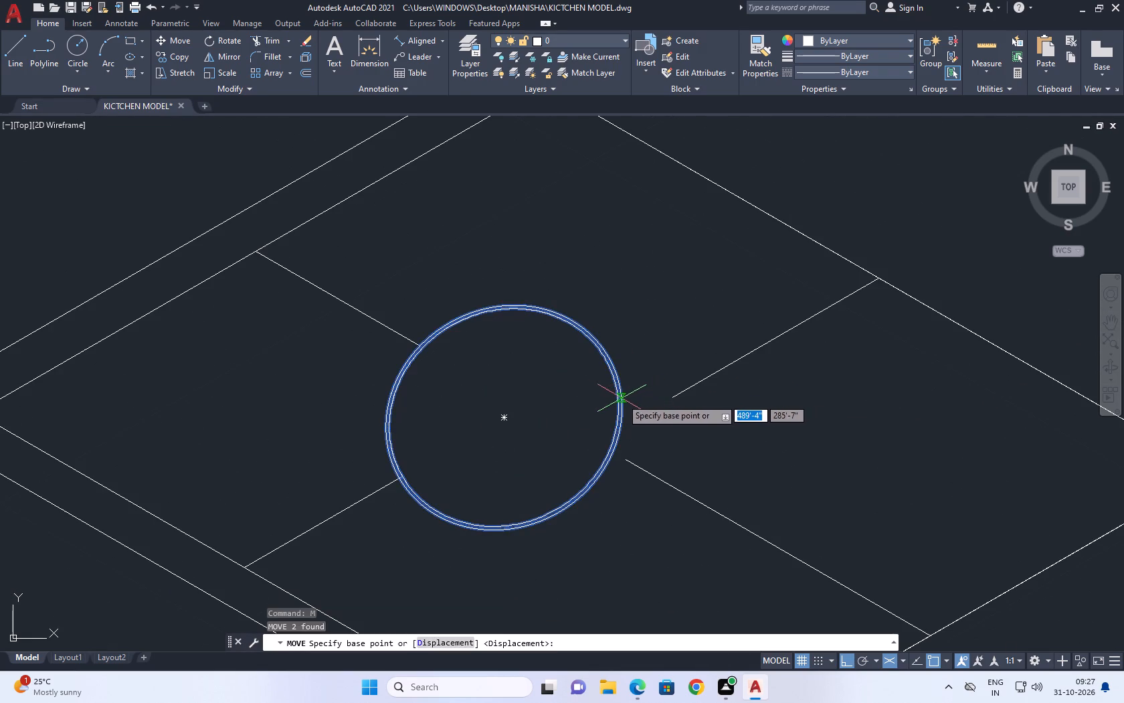
pyautogui.click(620, 398)
pyautogui.click(676, 398)
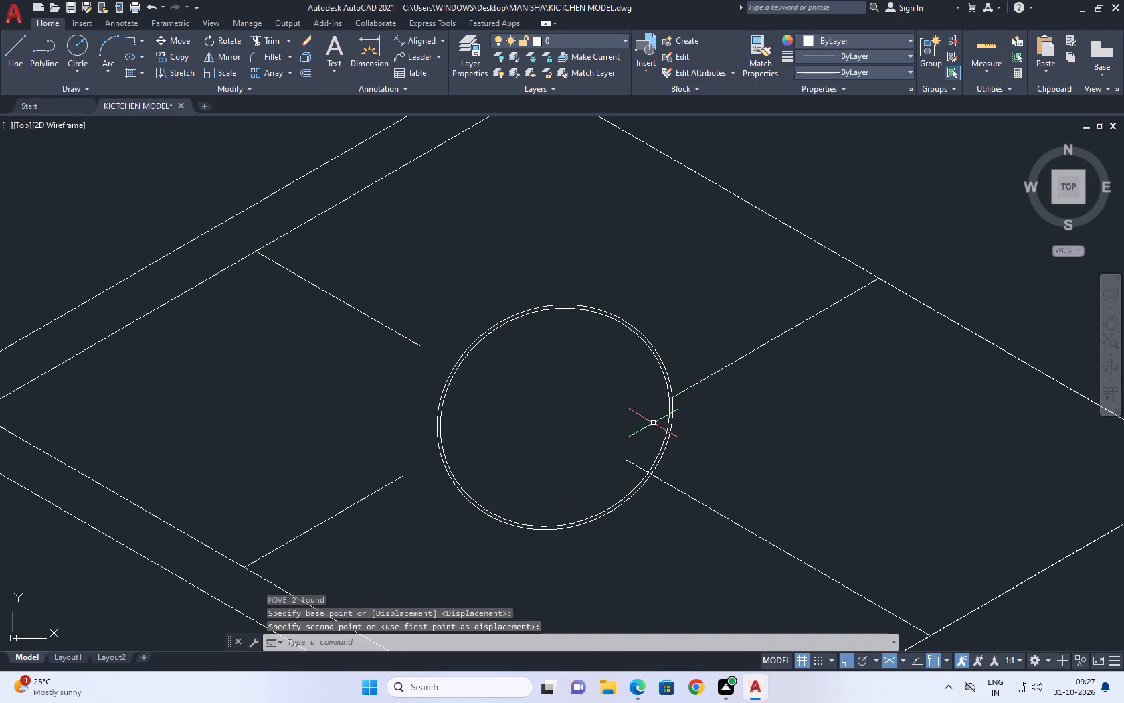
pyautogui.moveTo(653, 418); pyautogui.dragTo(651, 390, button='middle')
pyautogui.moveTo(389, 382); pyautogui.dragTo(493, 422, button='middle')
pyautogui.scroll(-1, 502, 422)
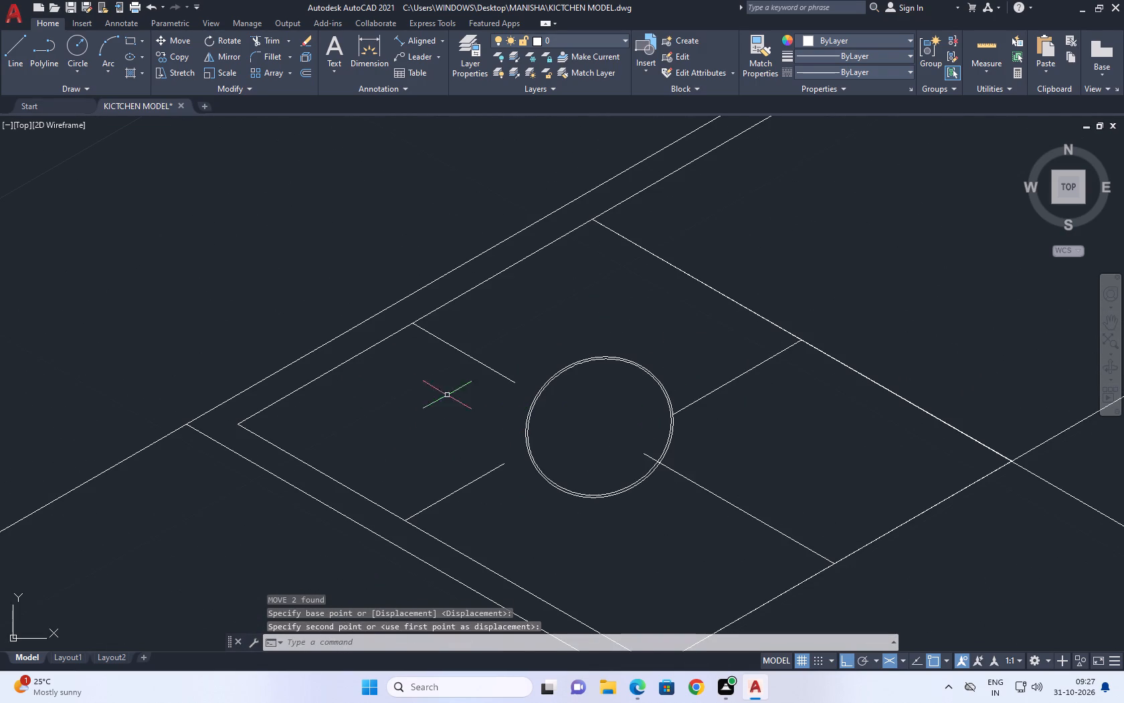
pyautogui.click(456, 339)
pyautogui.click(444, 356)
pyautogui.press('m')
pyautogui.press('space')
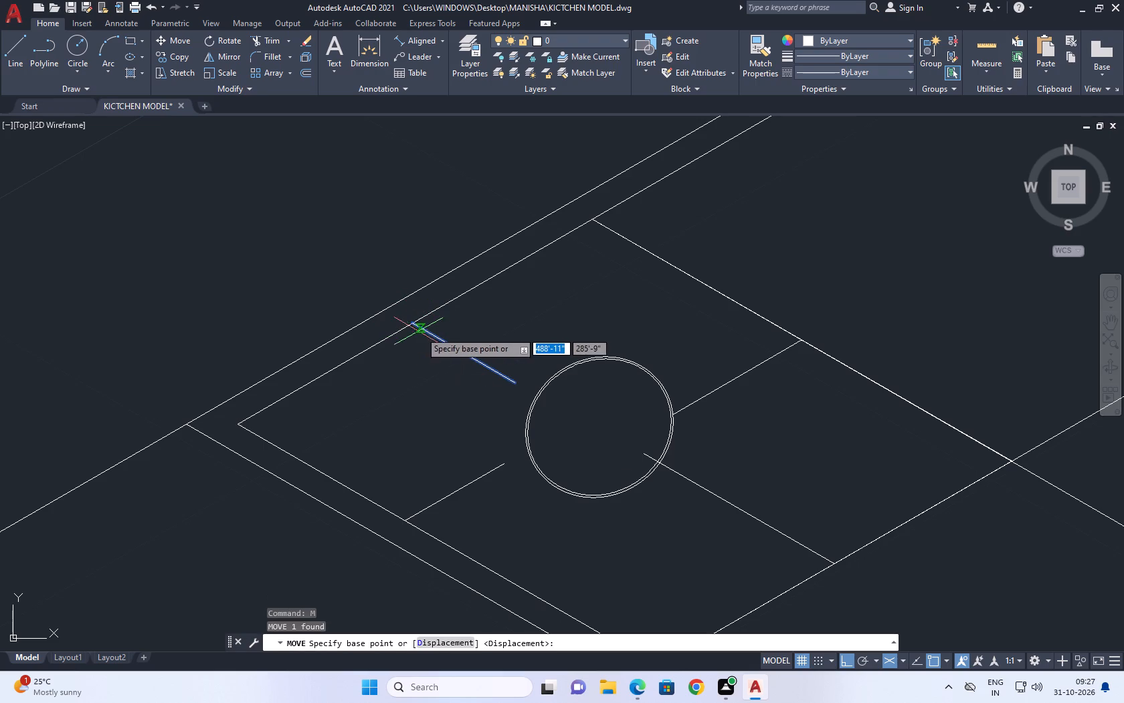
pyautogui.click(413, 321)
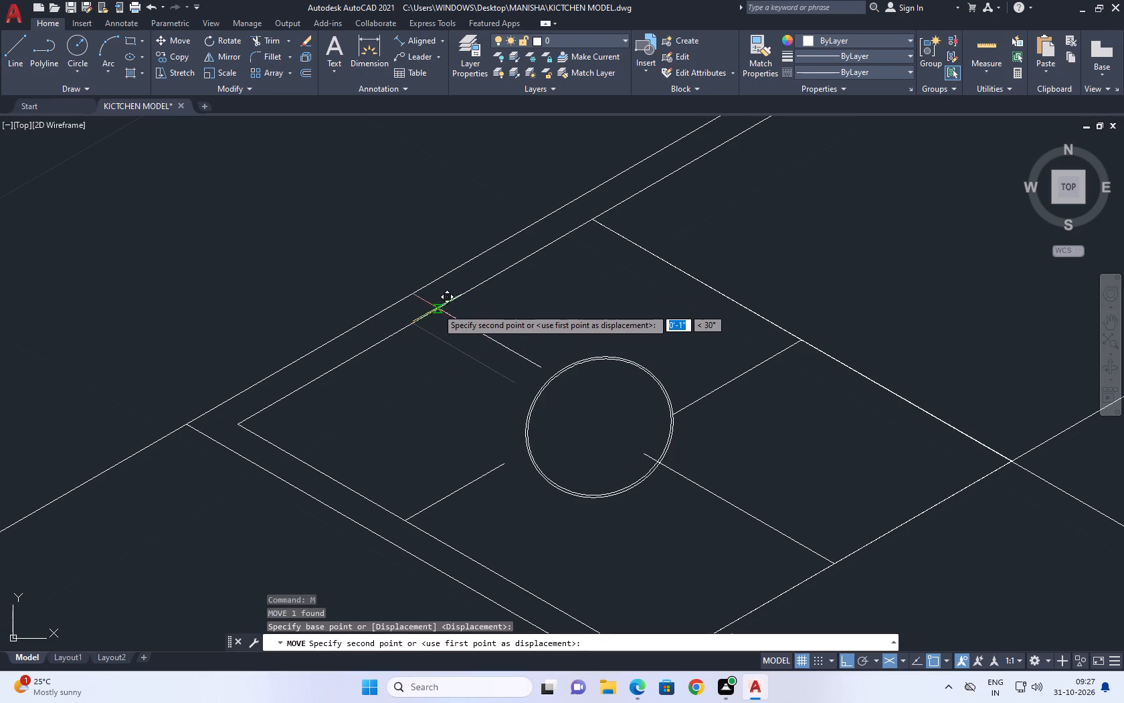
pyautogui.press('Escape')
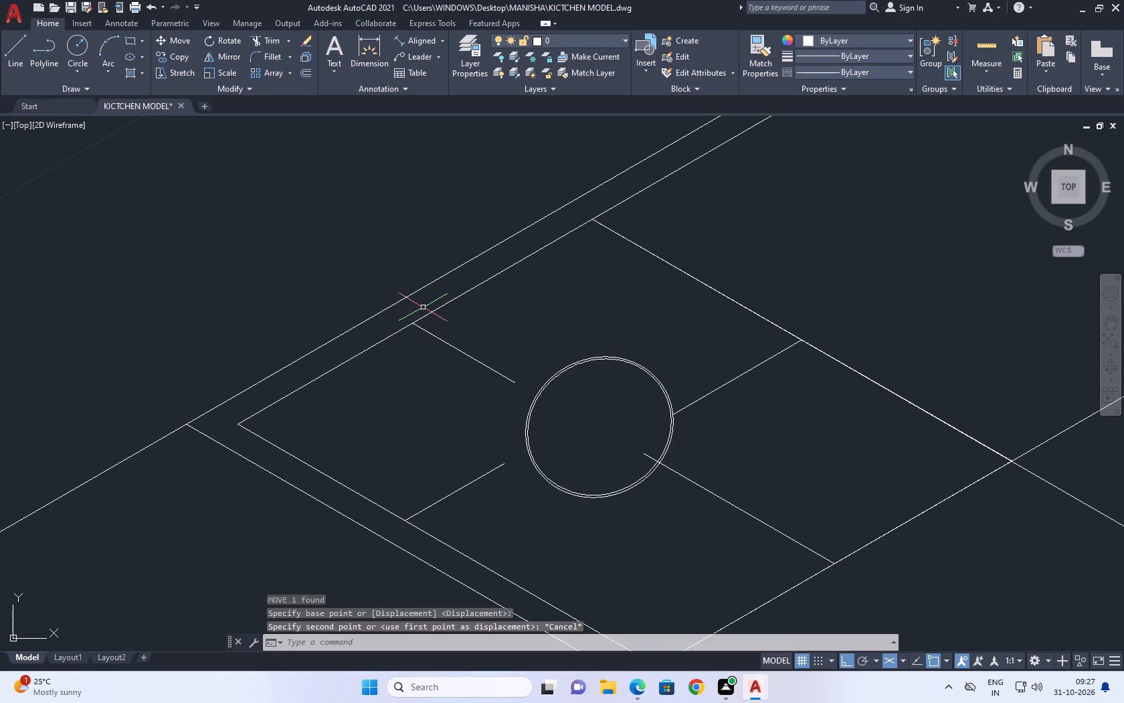
# Draw a line along the panel's inner back border, from its inner corner to the strip line's back end.
pyautogui.press('l')
pyautogui.press('space')
pyautogui.moveTo(237, 422); pyautogui.dragTo(253, 408)
pyautogui.click(590, 216)
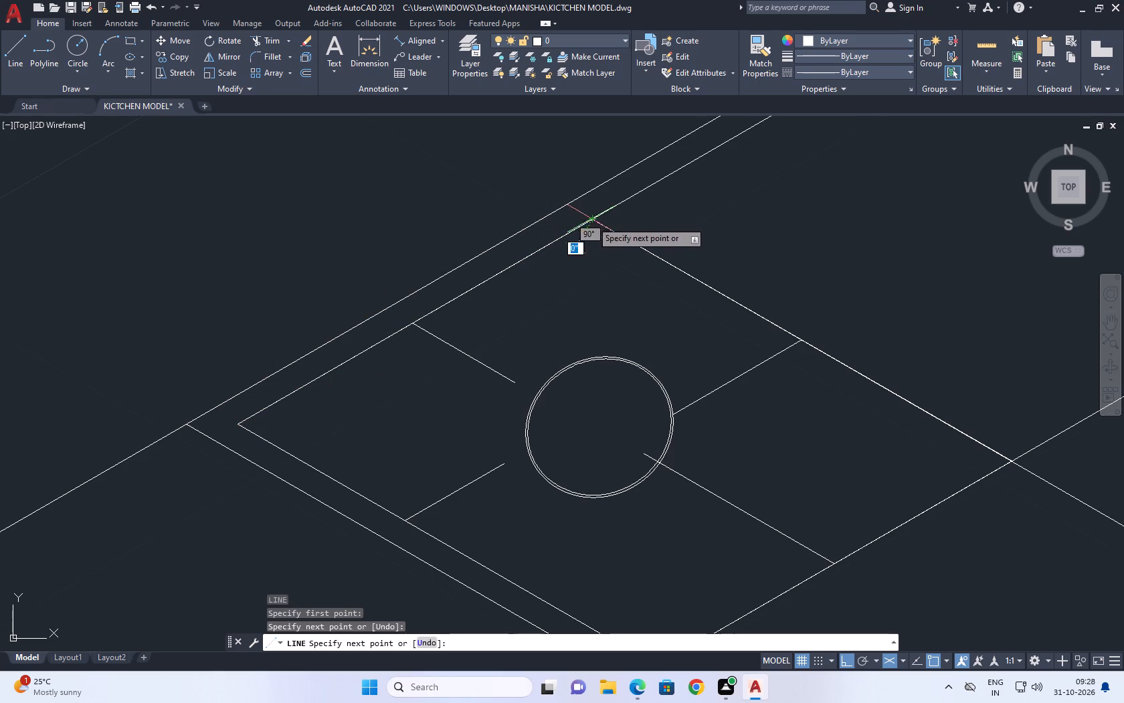
pyautogui.press('Escape')
# Move the ring's back support line along the inner back border to the midpoint of the new segment.
pyautogui.click(499, 347)
pyautogui.click(475, 376)
pyautogui.press('m')
pyautogui.press('space')
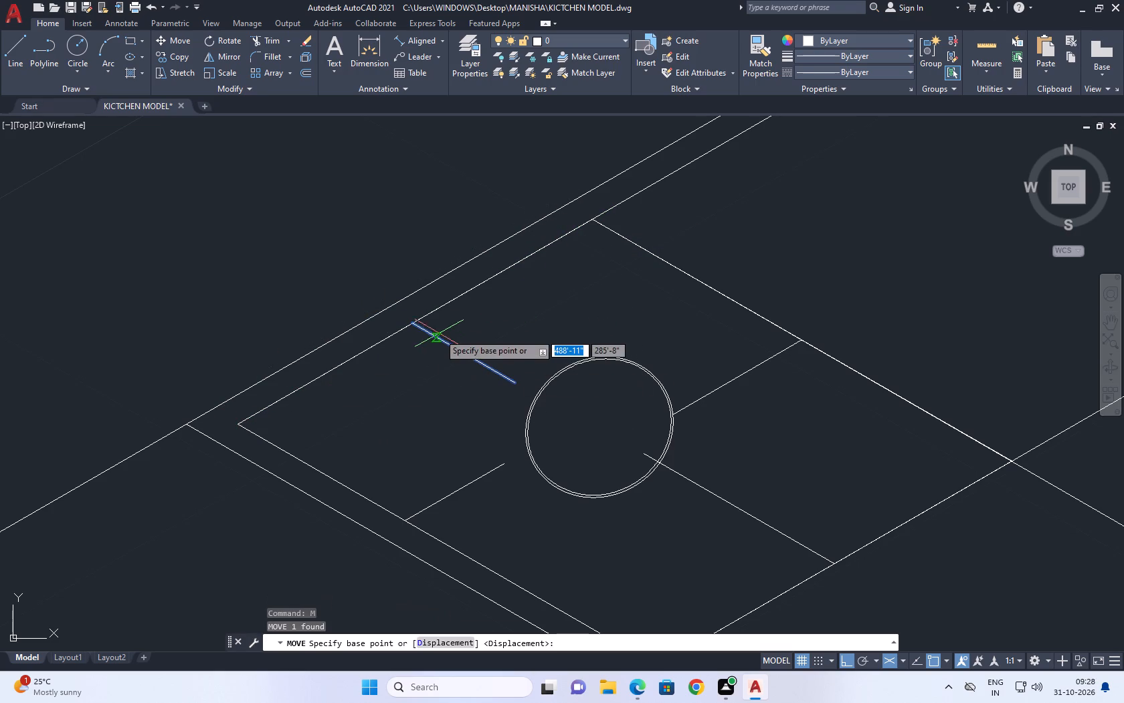
pyautogui.click(409, 321)
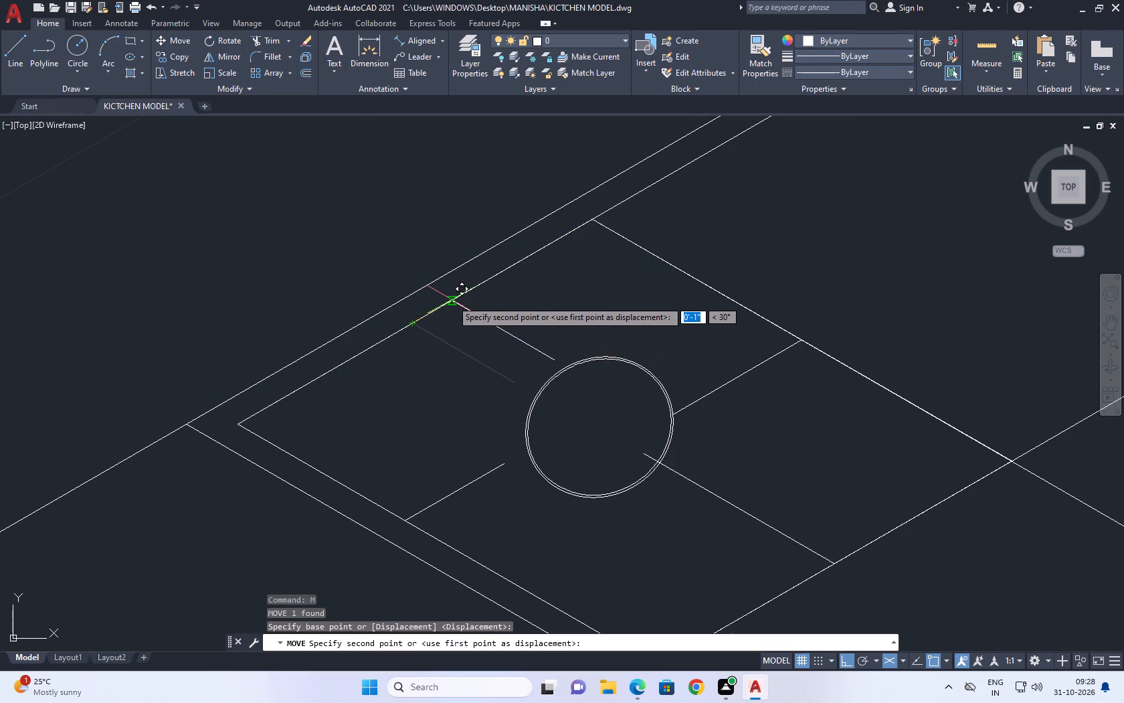
pyautogui.click(415, 319)
# Draw a line along the inner side border, from its back corner to the end of the lengthwise line.
pyautogui.moveTo(459, 334); pyautogui.dragTo(500, 310, button='middle')
pyautogui.moveTo(629, 437); pyautogui.dragTo(616, 382, button='middle')
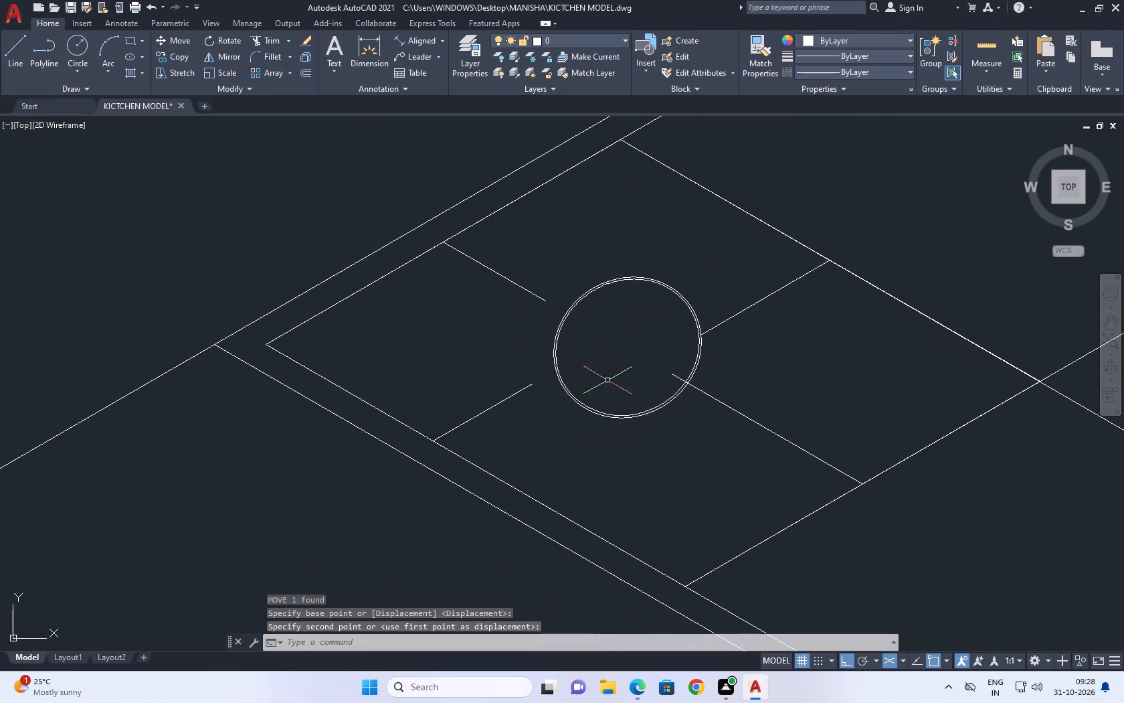
pyautogui.write('L')
pyautogui.press('space')
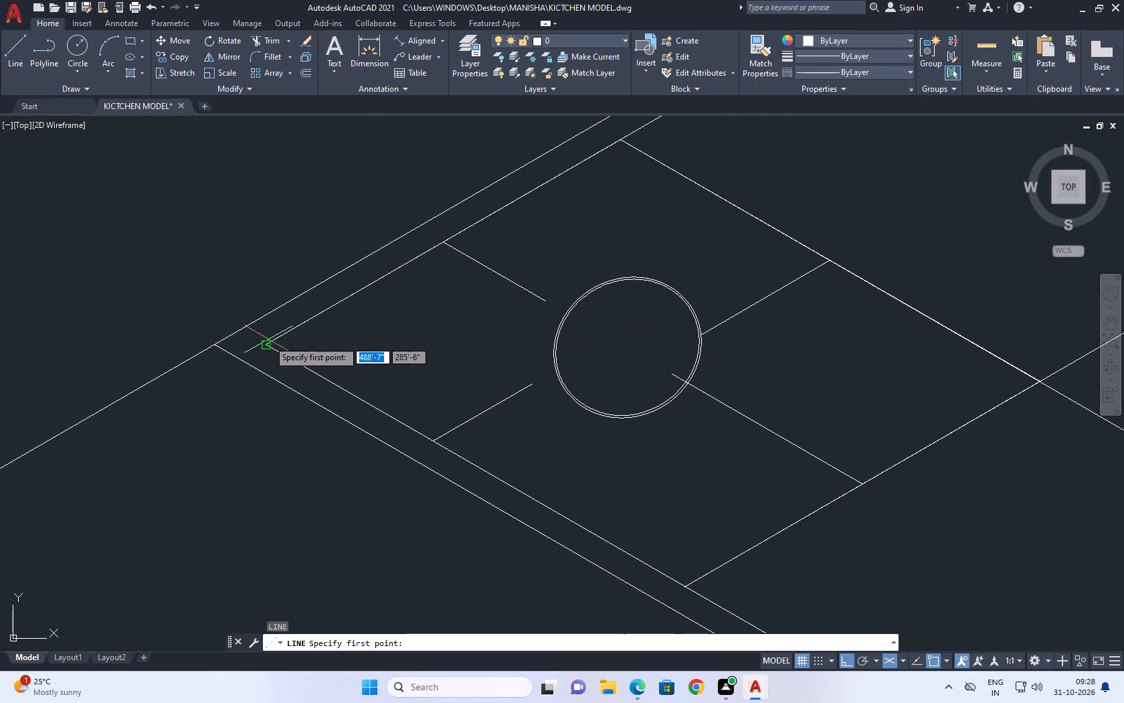
pyautogui.click(268, 344)
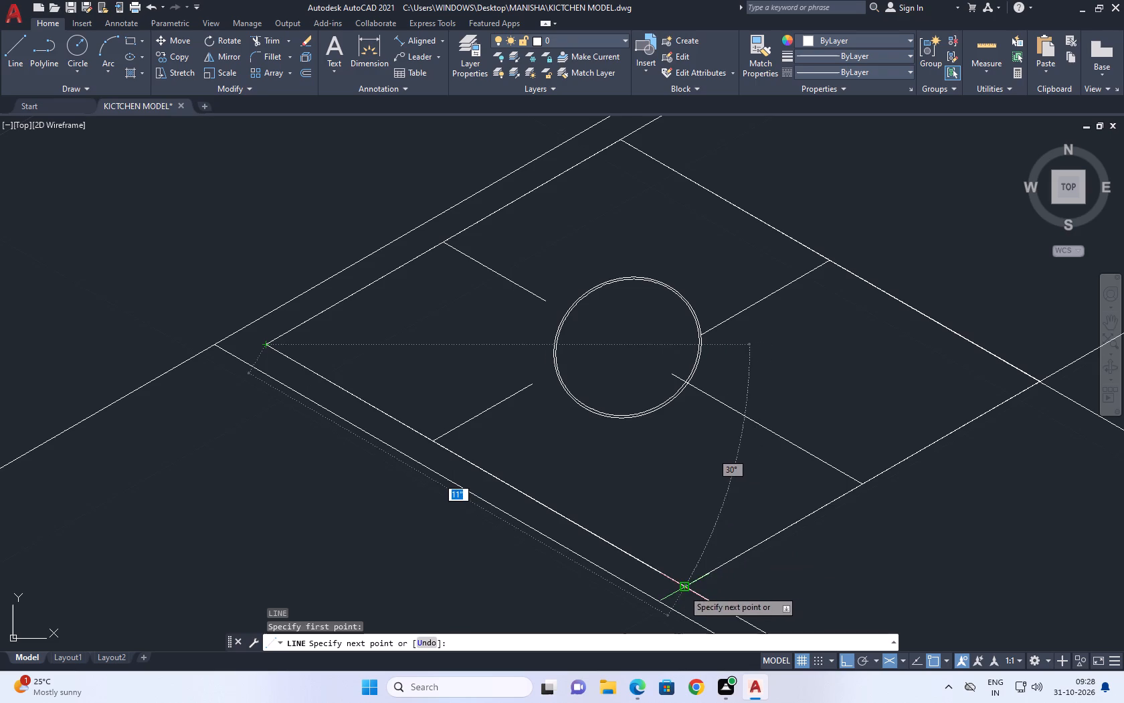
pyautogui.click(683, 590)
pyautogui.press('Escape')
# Move the support line on the inner side border to the midpoint of that border's new segment.
pyautogui.click(527, 440)
pyautogui.click(489, 396)
pyautogui.press('m')
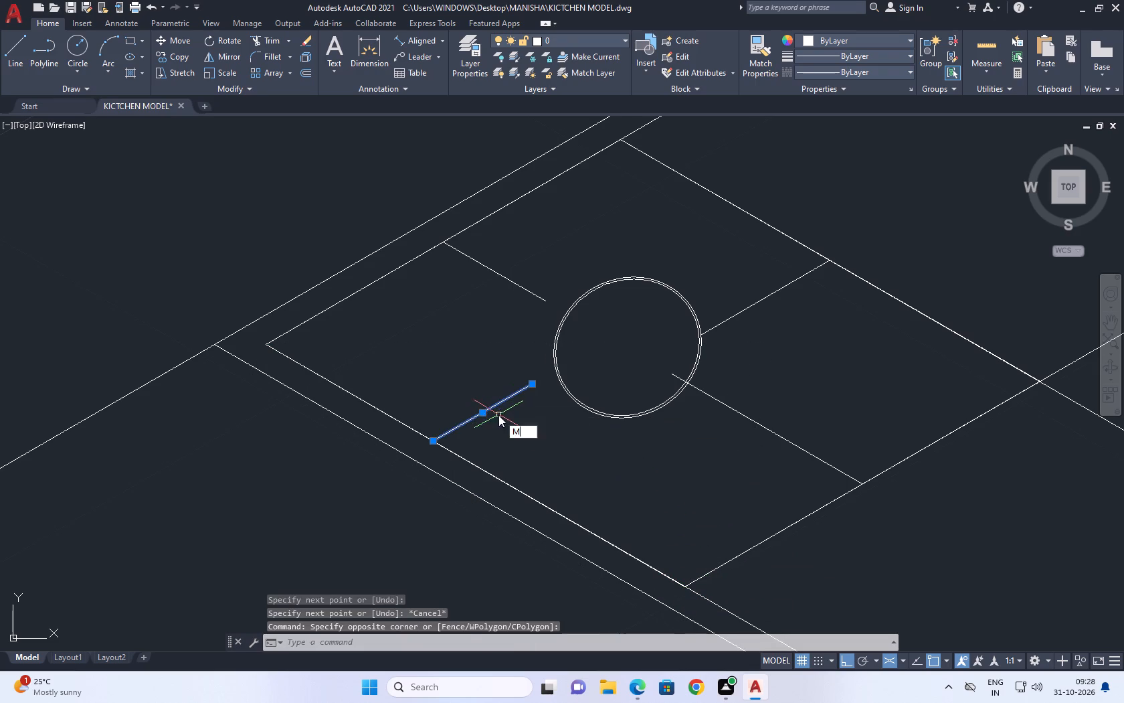
pyautogui.press('space')
pyautogui.click(434, 443)
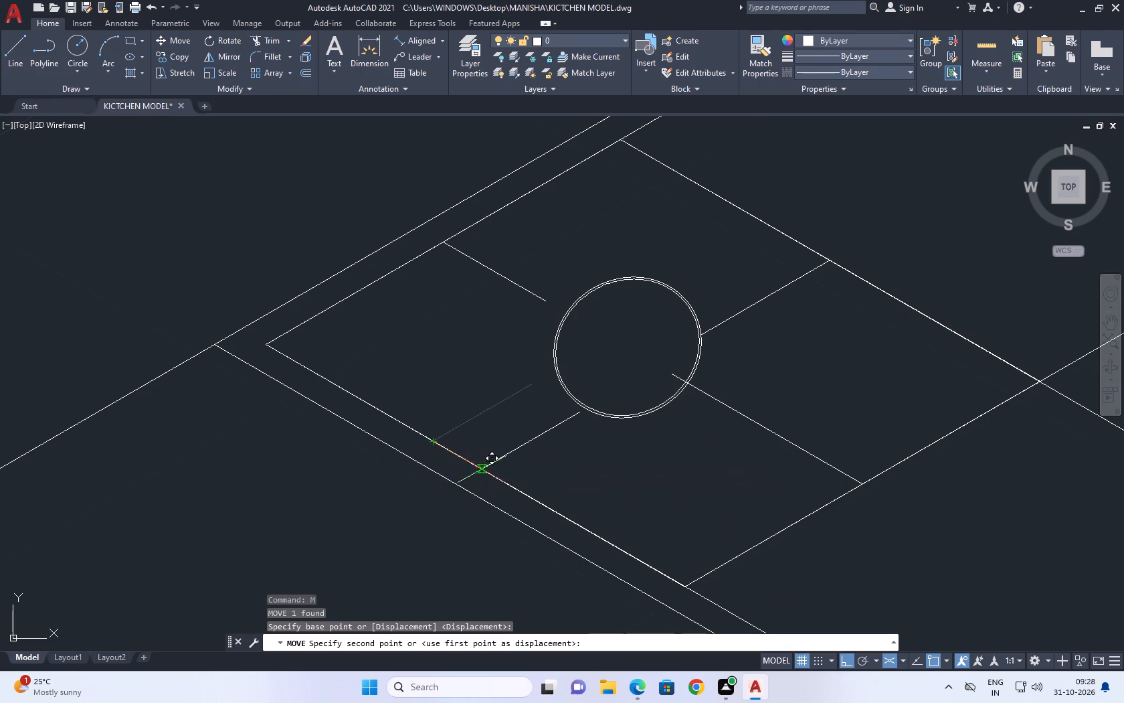
pyautogui.click(476, 467)
pyautogui.press('Escape')
# Trim the end of the front support line that projects inside the ring back to the outer ellipse.
pyautogui.press('t')
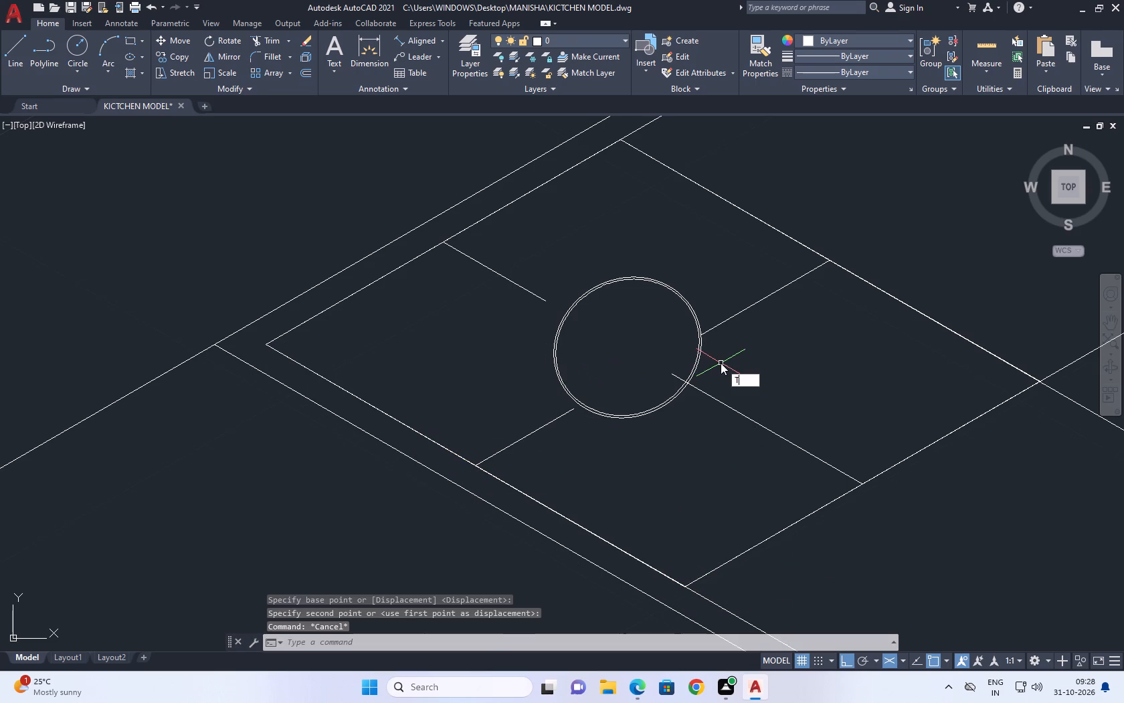
pyautogui.press('r')
pyautogui.press('space')
pyautogui.moveTo(670, 380); pyautogui.dragTo(678, 374)
pyautogui.click(682, 367)
pyautogui.scroll(2, 694, 394)
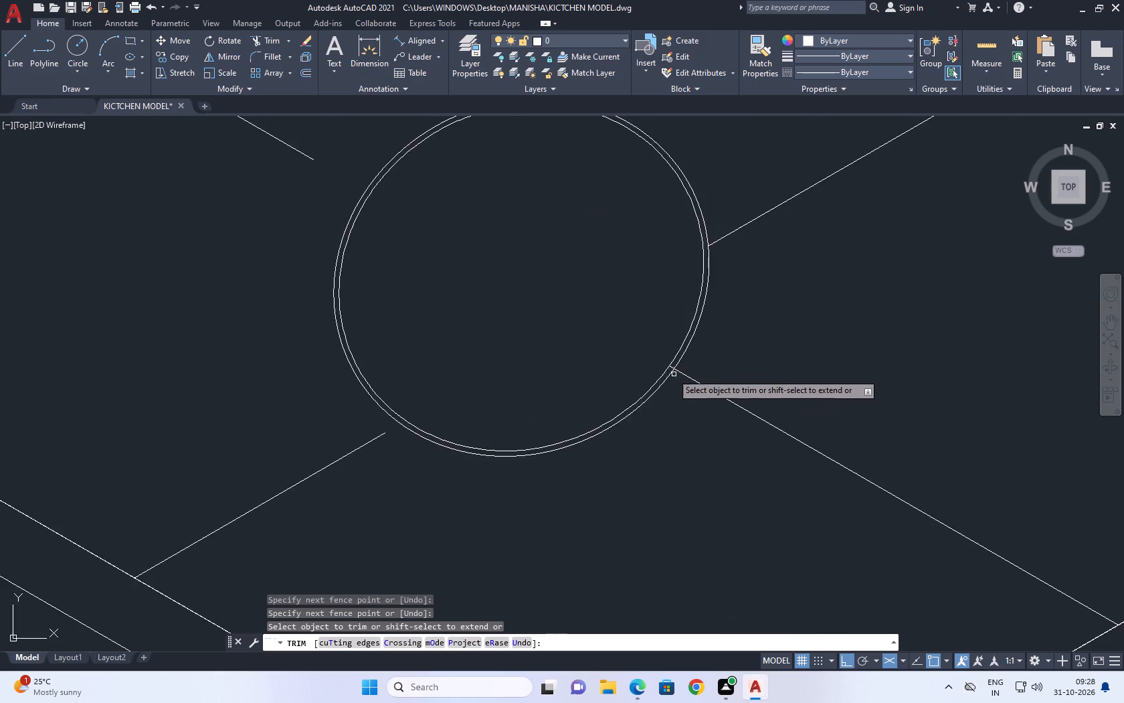
pyautogui.scroll(5, 662, 368)
pyautogui.click(703, 343)
pyautogui.moveTo(681, 360); pyautogui.dragTo(679, 367)
pyautogui.scroll(-9, 738, 347)
pyautogui.press('Escape')
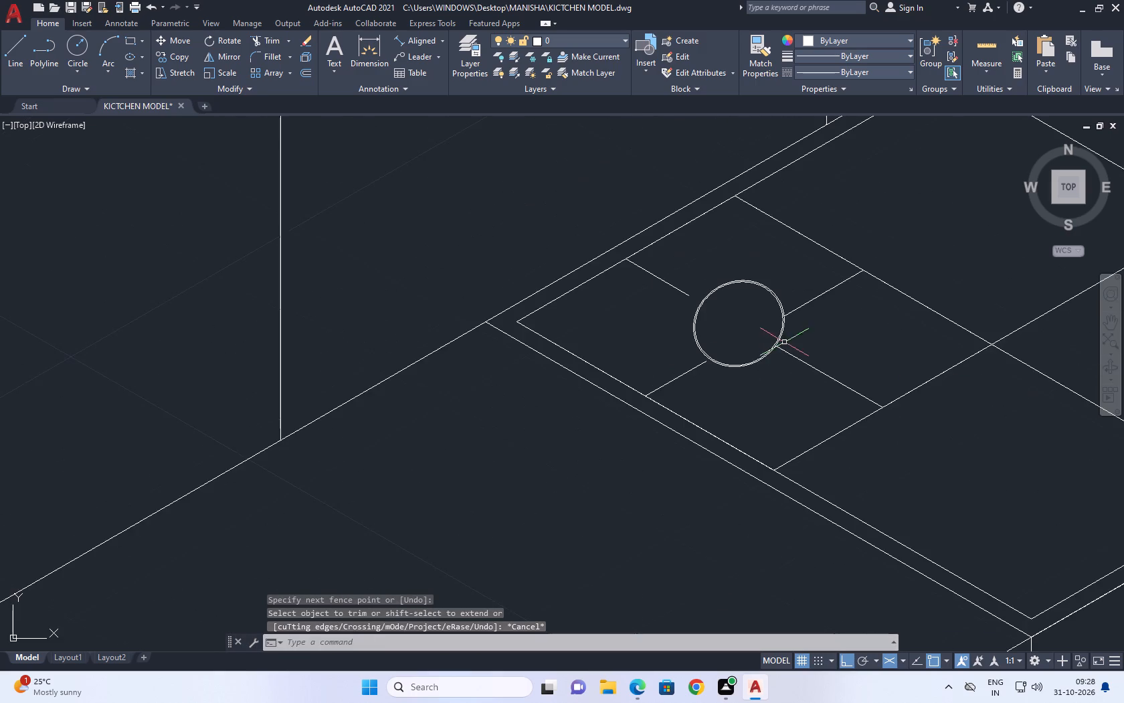
# Extend the back support line and the side-border support line to meet the ring's outer ellipse.
pyautogui.moveTo(784, 339); pyautogui.dragTo(786, 346, button='middle')
pyautogui.write('EX')
pyautogui.press('space')
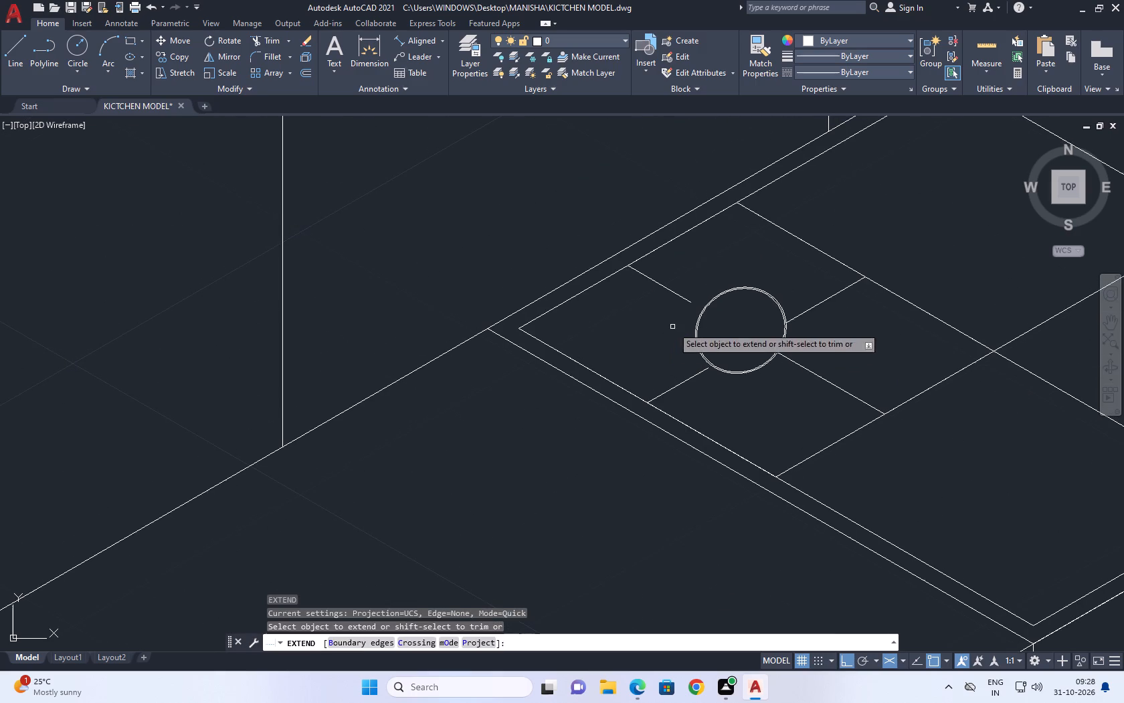
pyautogui.click(680, 295)
pyautogui.click(692, 368)
pyautogui.click(705, 376)
pyautogui.press('Escape')
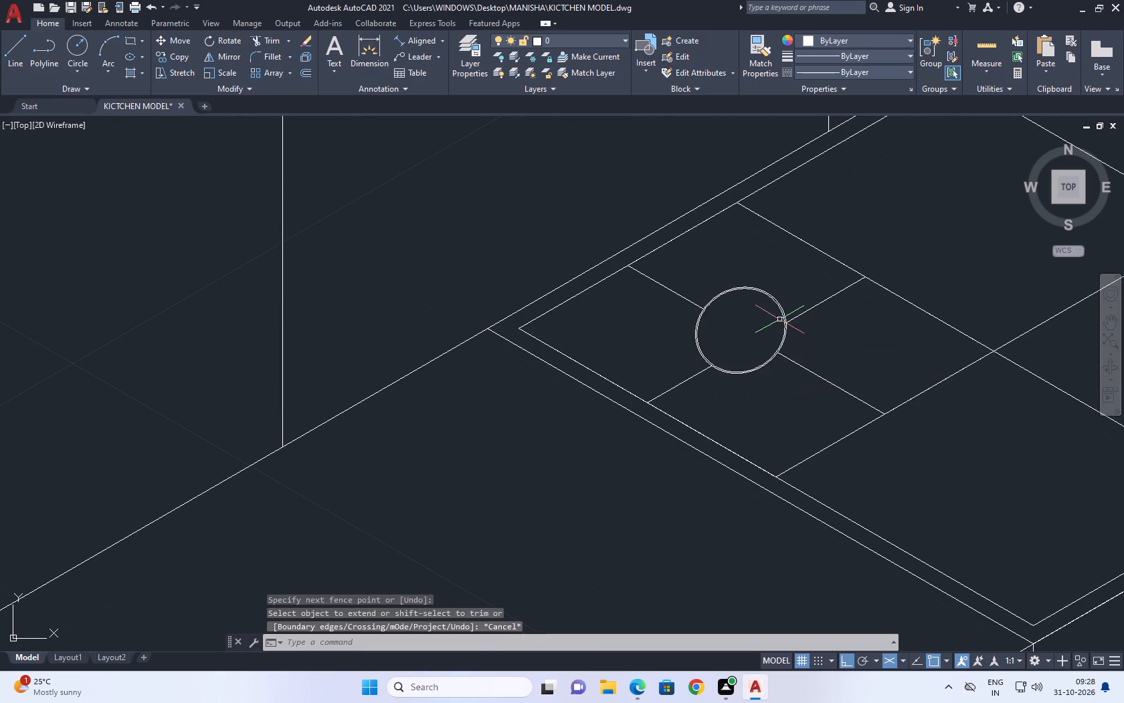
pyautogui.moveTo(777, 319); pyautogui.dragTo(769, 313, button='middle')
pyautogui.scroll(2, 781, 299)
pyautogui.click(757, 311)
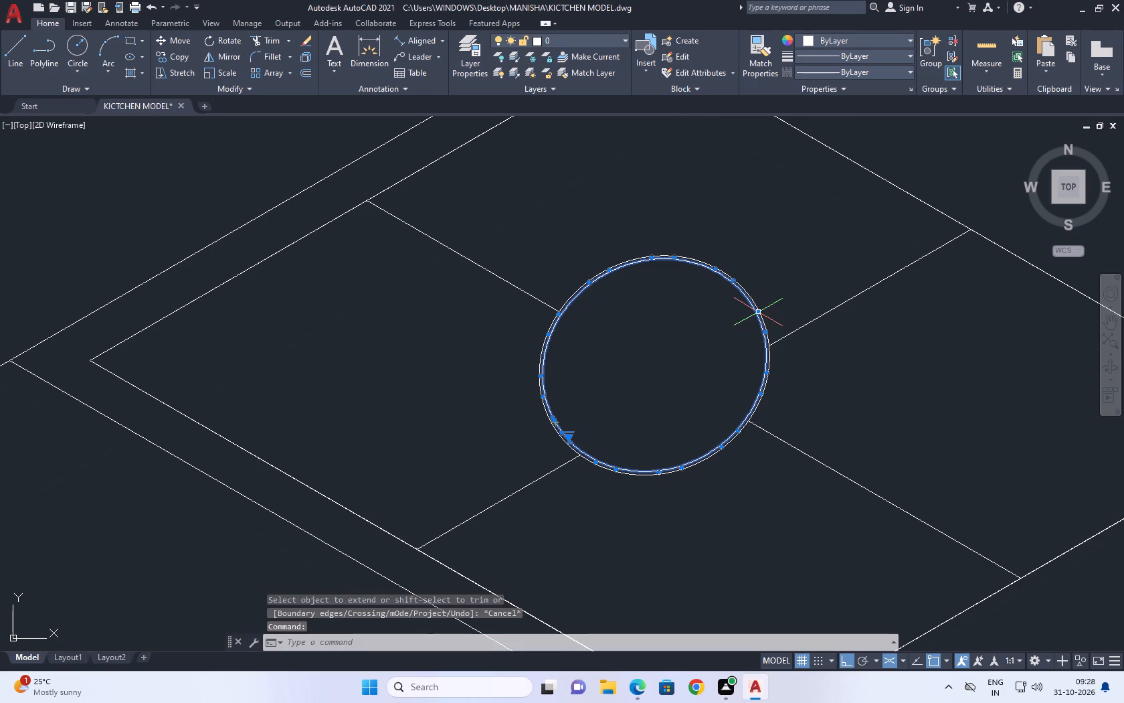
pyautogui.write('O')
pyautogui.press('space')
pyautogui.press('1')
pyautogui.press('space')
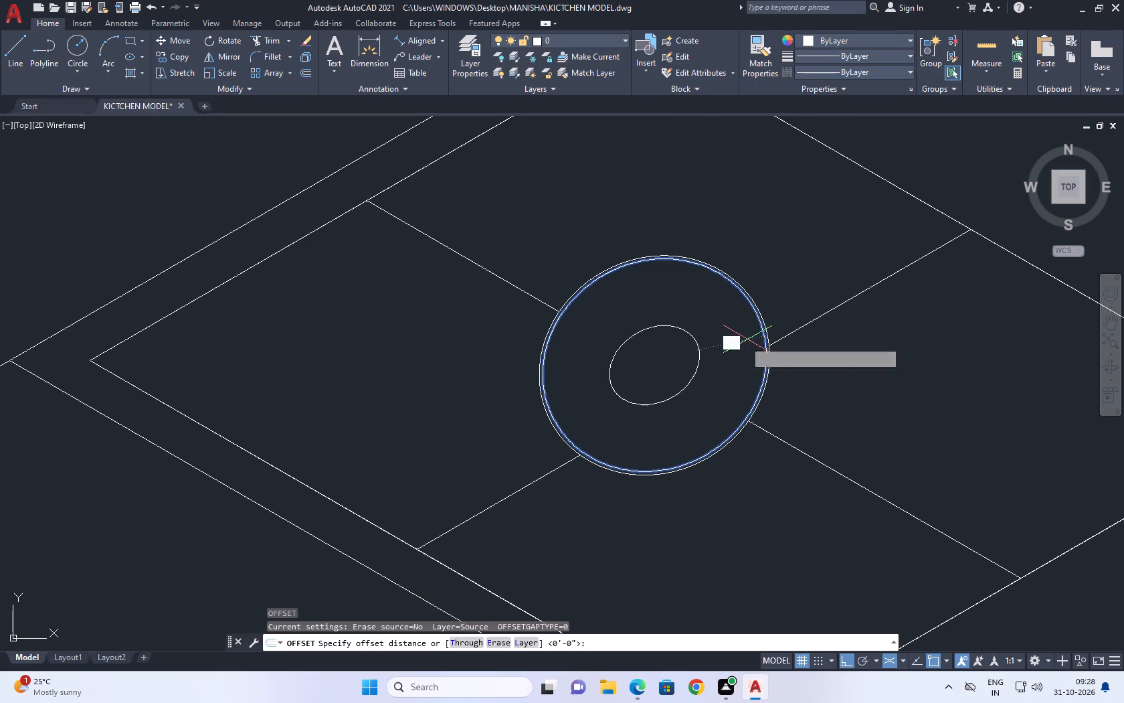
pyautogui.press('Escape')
# Offset the ring's inner ellipse inward by 0.06.
pyautogui.scroll(2, 753, 321)
pyautogui.click(761, 307)
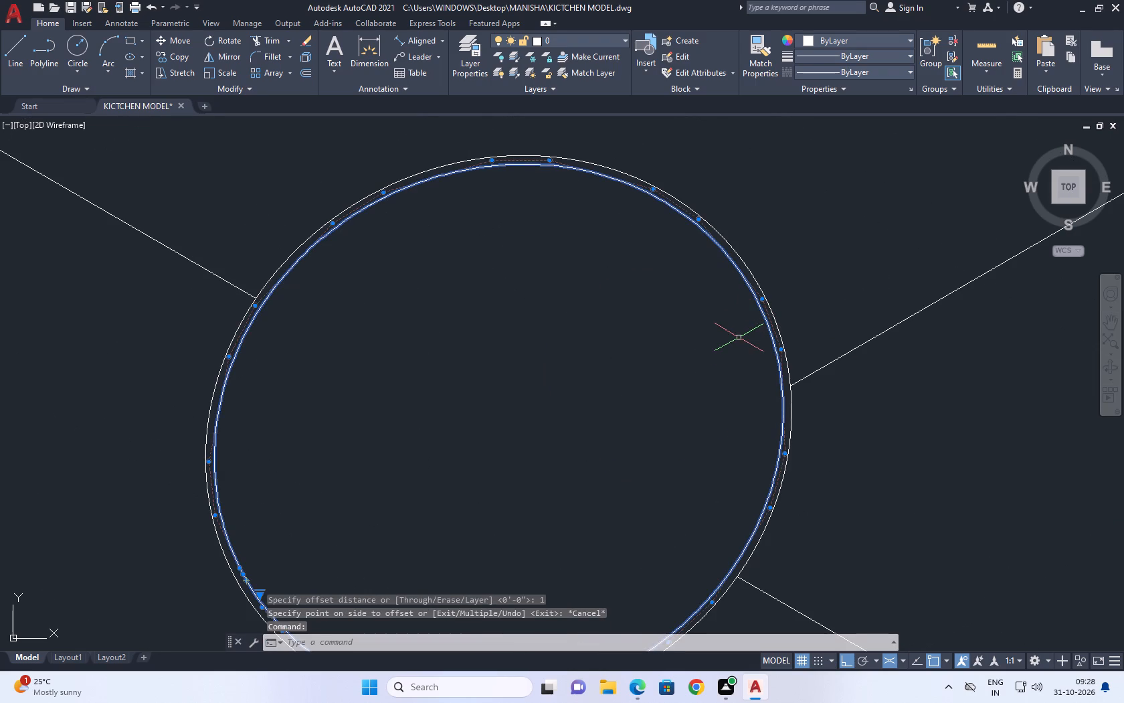
pyautogui.write('O')
pyautogui.press('space')
pyautogui.press('0')
pyautogui.press('.')
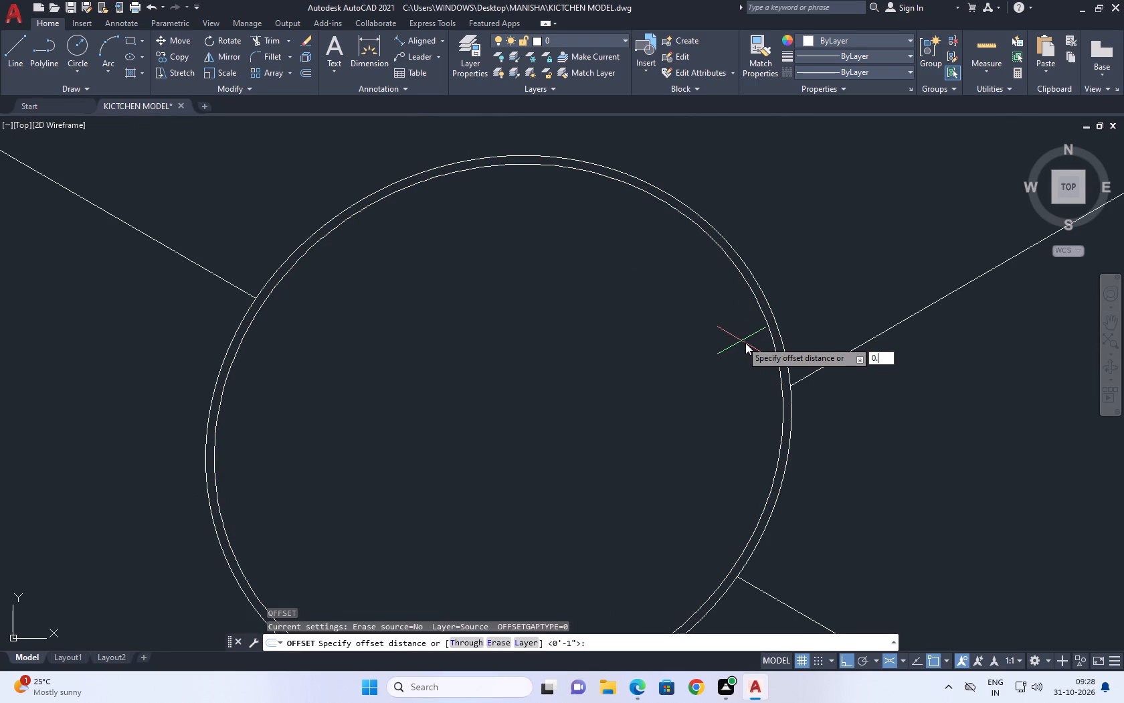
pyautogui.press('0')
pyautogui.write('6')
pyautogui.press('space')
pyautogui.click(676, 378)
pyautogui.press('Escape')
# Delete the middle one of the ring's three ellipses.
pyautogui.scroll(2, 779, 331)
pyautogui.click(769, 335)
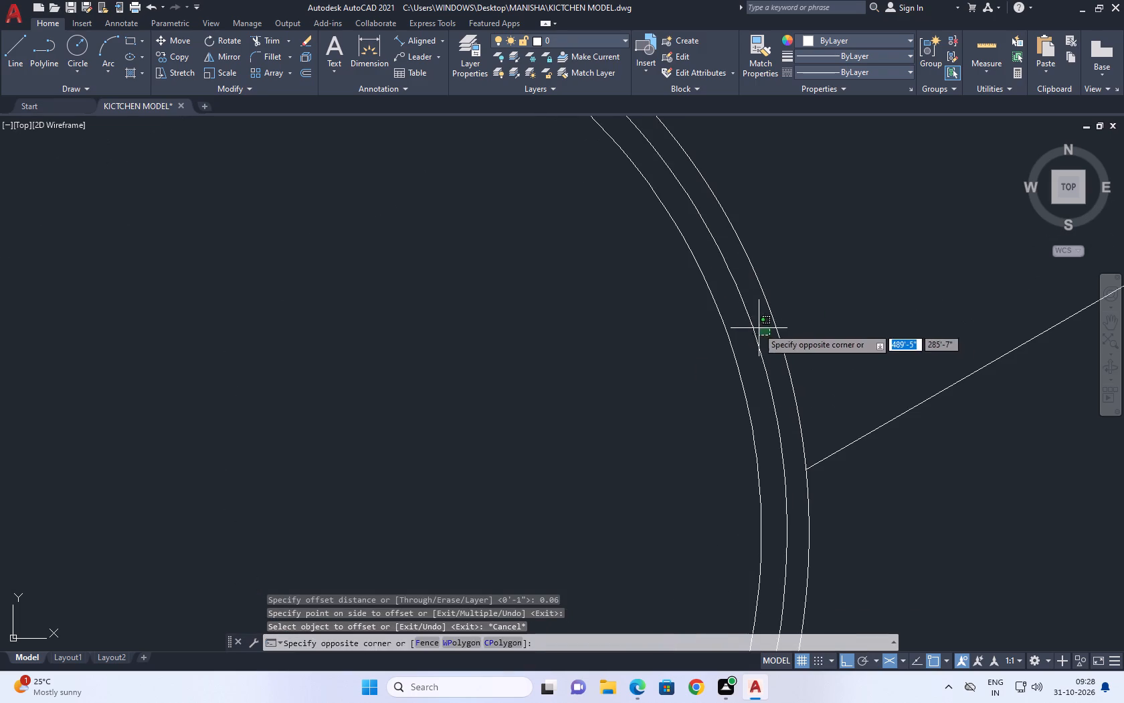
pyautogui.click(750, 323)
pyautogui.press('Delete')
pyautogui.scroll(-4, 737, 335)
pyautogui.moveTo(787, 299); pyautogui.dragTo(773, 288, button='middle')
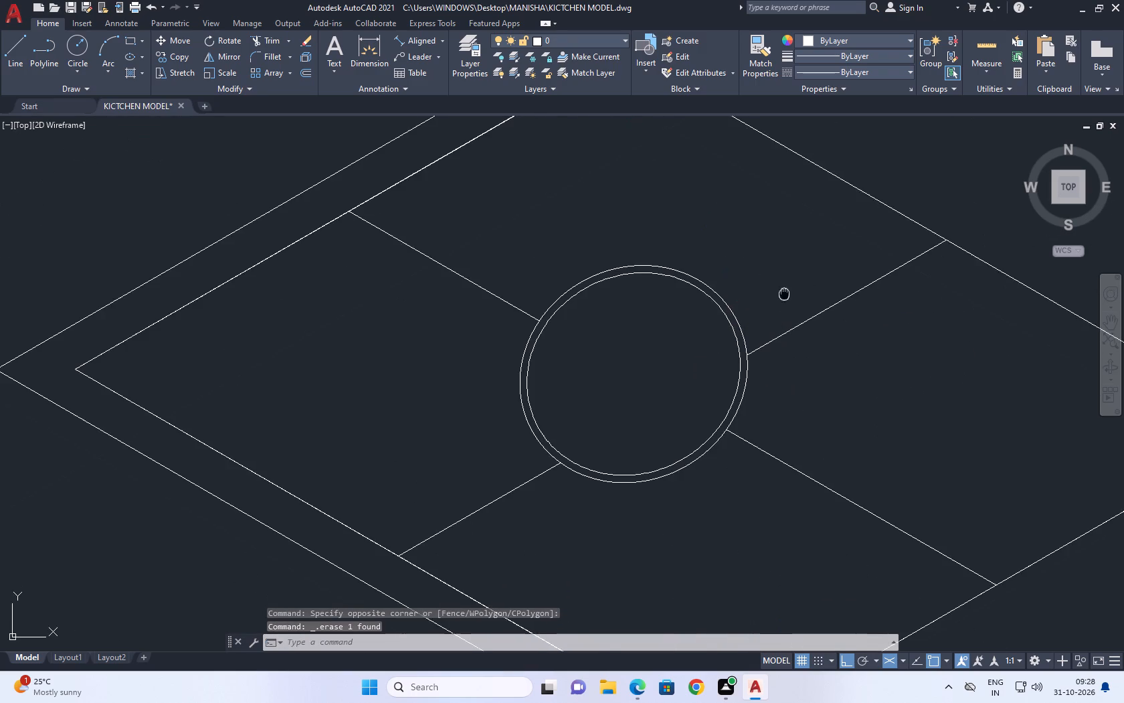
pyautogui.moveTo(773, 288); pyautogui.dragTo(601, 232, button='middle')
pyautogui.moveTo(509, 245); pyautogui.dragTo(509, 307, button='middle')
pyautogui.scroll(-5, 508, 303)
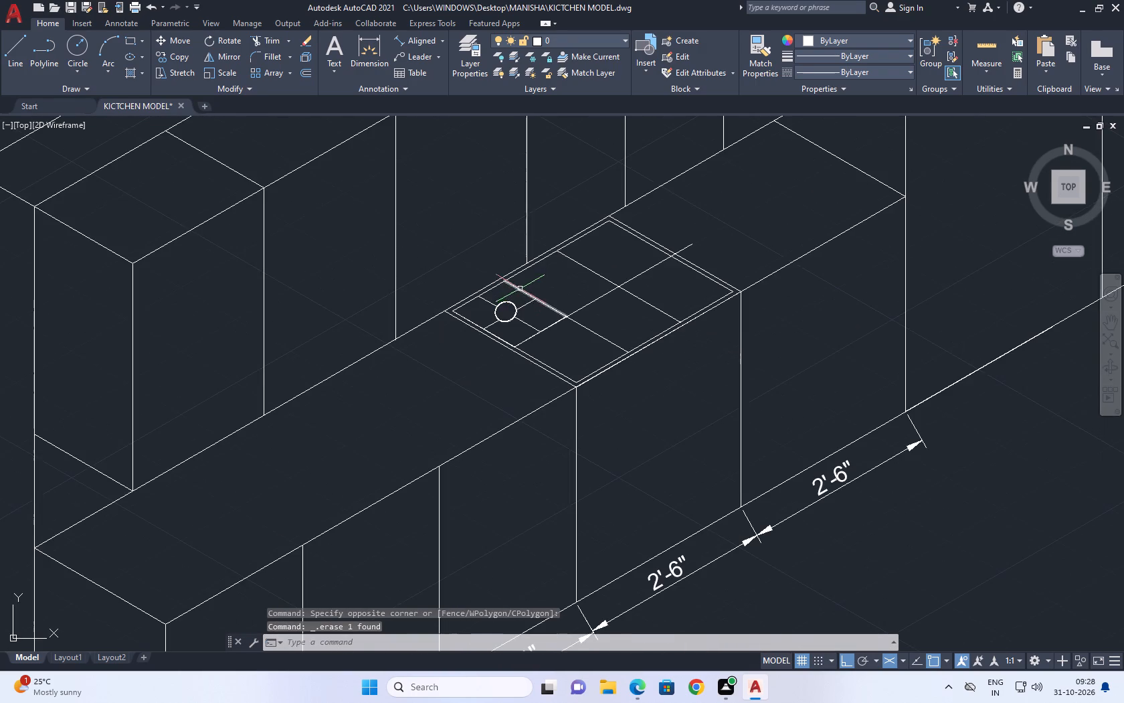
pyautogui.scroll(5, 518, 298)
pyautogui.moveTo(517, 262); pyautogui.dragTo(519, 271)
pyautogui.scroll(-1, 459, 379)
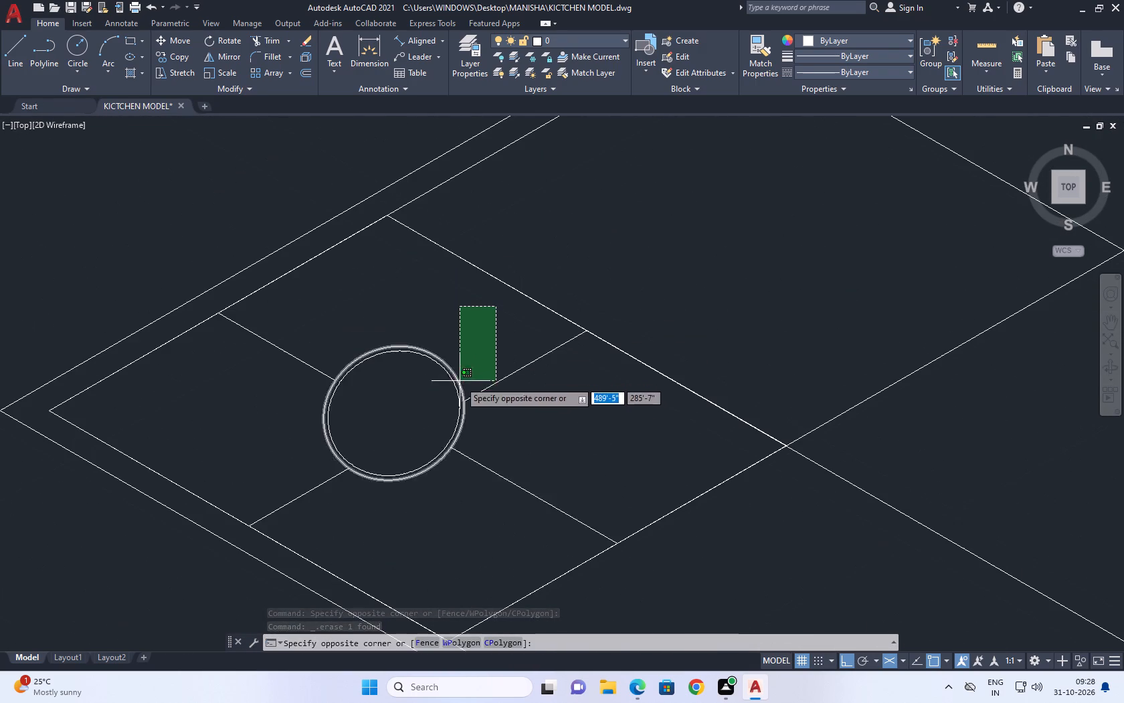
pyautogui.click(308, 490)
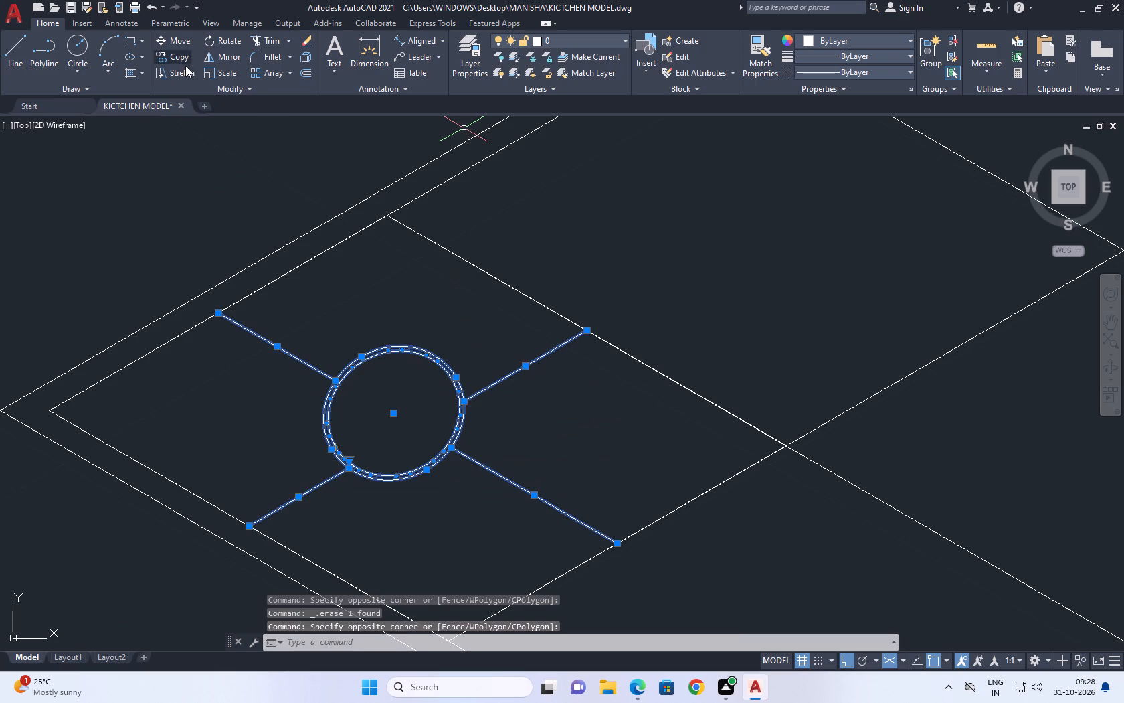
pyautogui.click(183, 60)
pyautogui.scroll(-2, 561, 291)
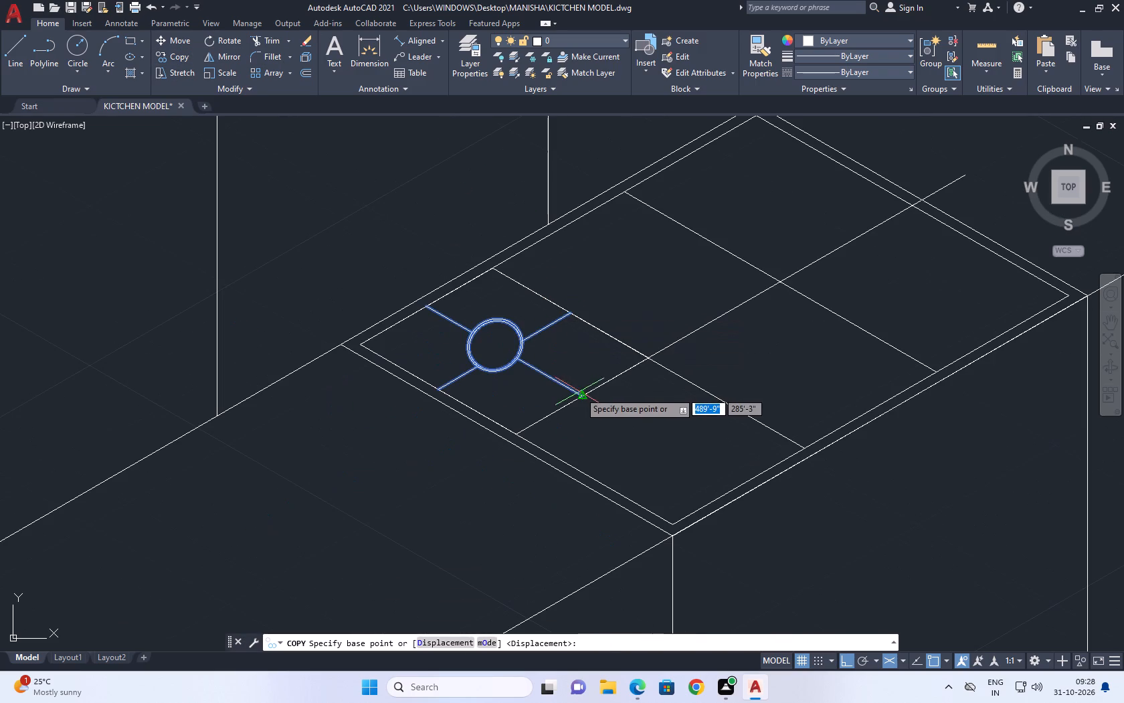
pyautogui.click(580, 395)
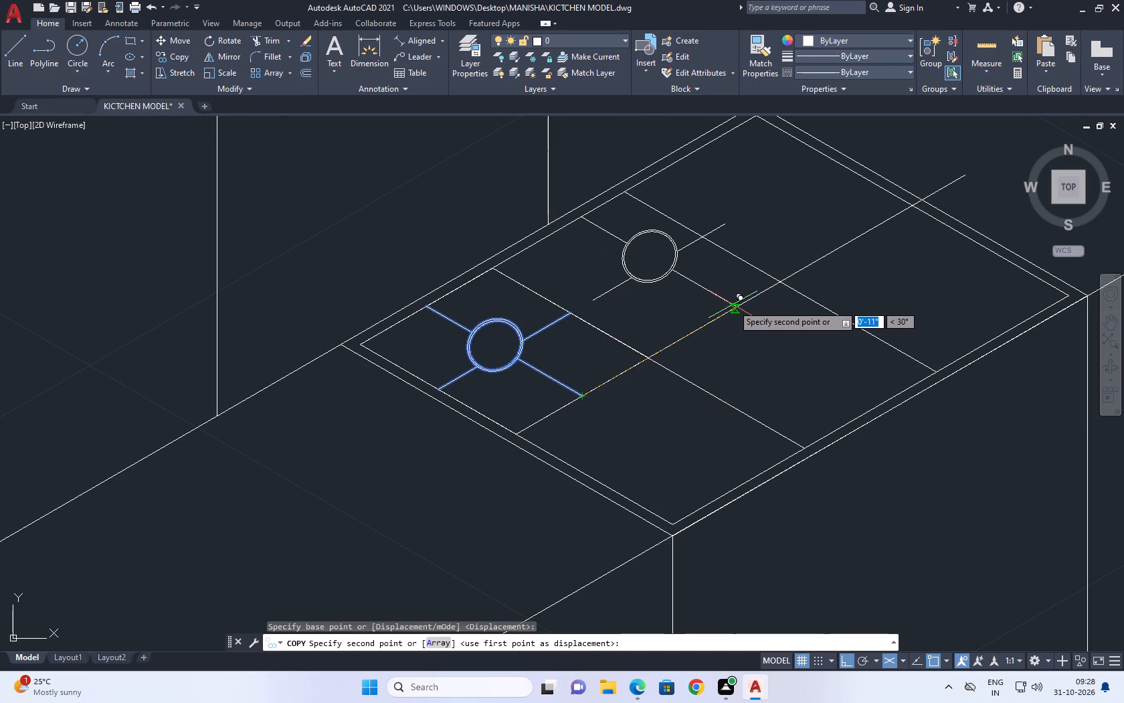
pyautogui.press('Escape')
# Trim the overhanging end of the lengthwise line back to the panel's inner border at the far side.
pyautogui.moveTo(891, 258); pyautogui.dragTo(823, 283, button='middle')
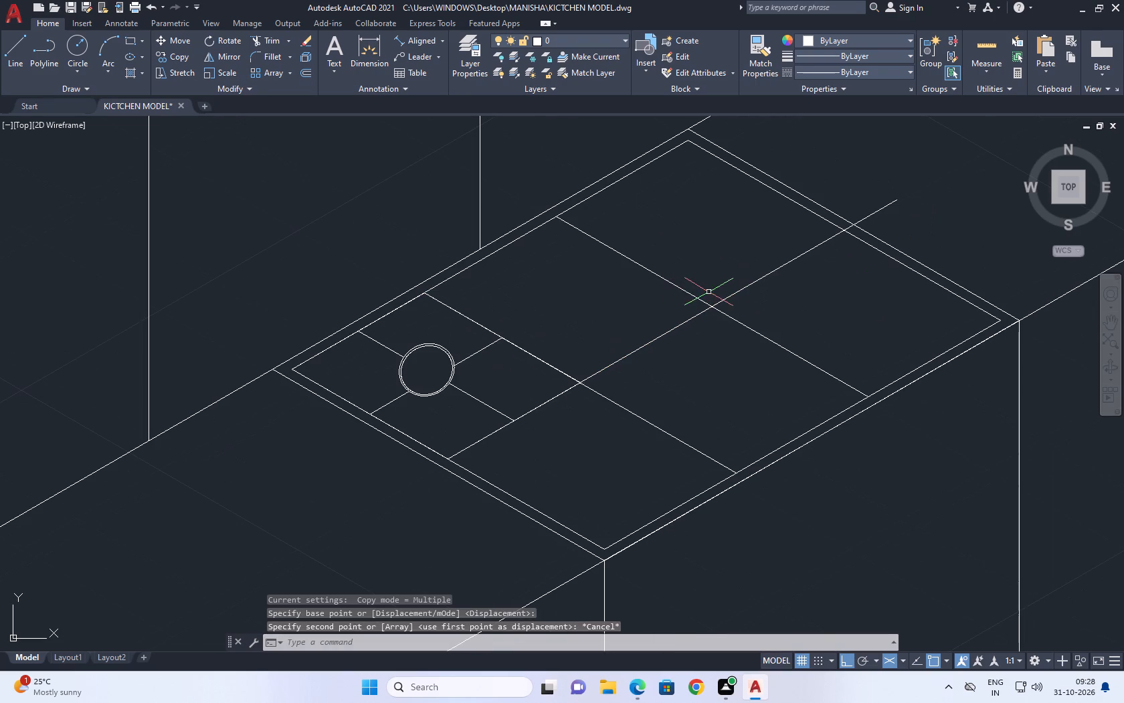
pyautogui.write('TR')
pyautogui.press('space')
pyautogui.scroll(2, 905, 198)
pyautogui.click(760, 270)
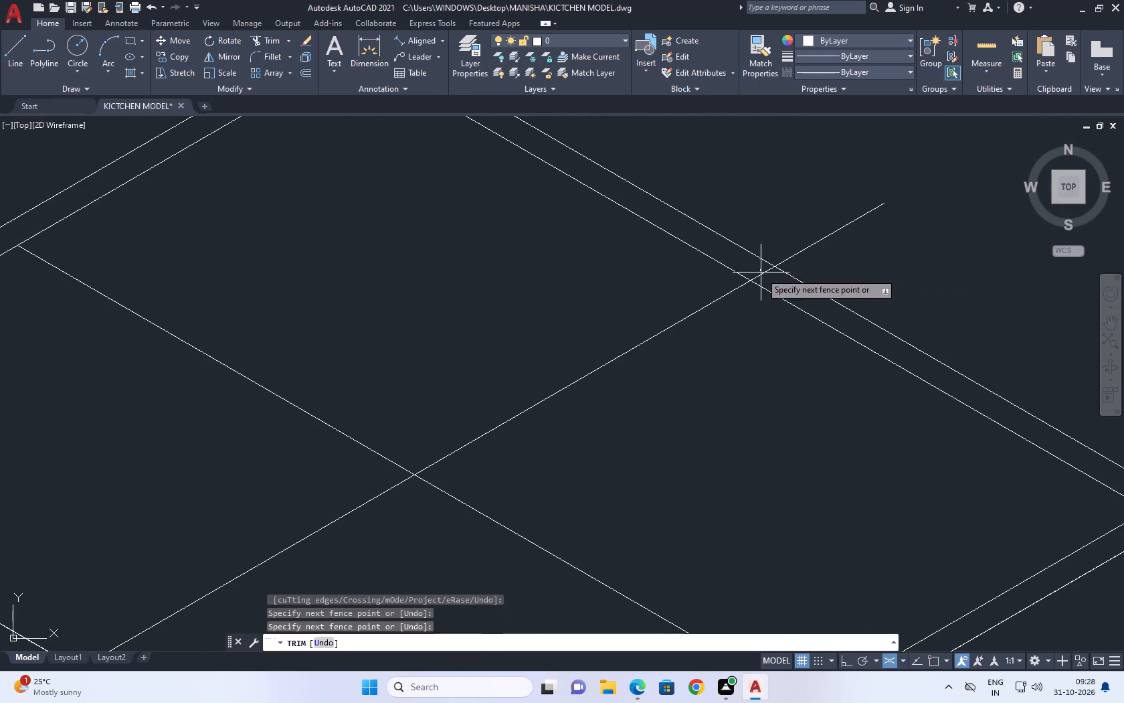
pyautogui.click(767, 279)
pyautogui.click(860, 246)
pyautogui.click(808, 219)
pyautogui.scroll(-6, 848, 311)
pyautogui.press('Escape')
# Copy the ring burner with its four support lines to the other two back-row cells, using the midpoints of their lengthwise-line segments.
pyautogui.scroll(3, 793, 353)
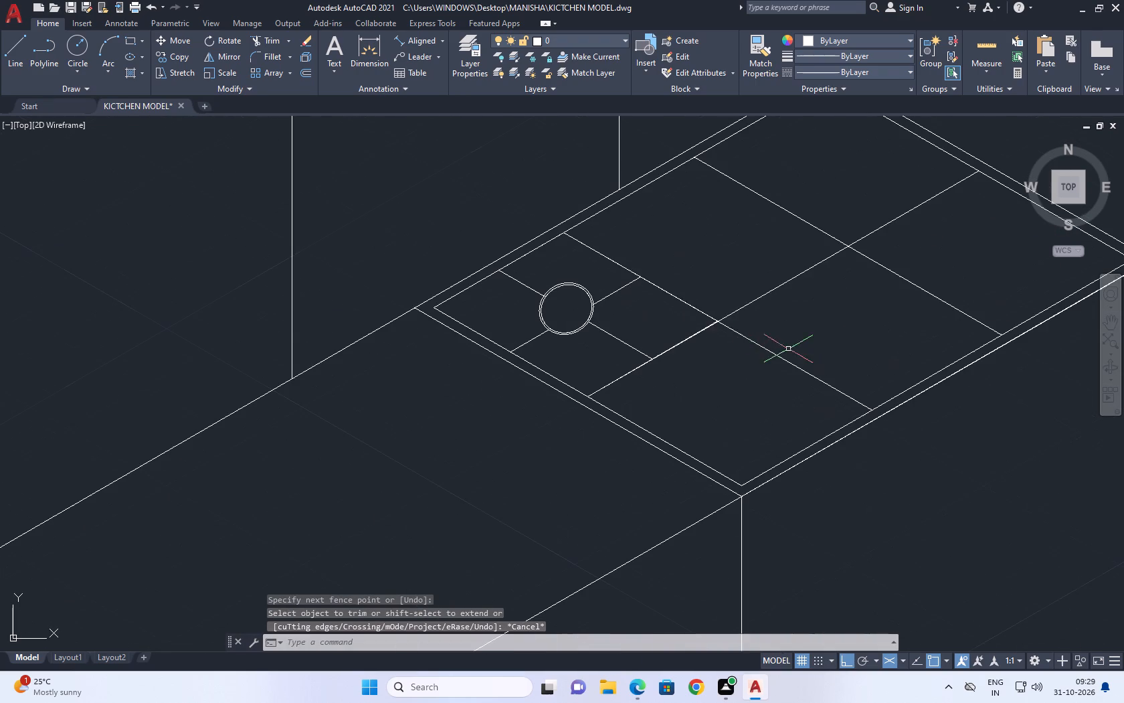
pyautogui.click(590, 343)
pyautogui.click(538, 283)
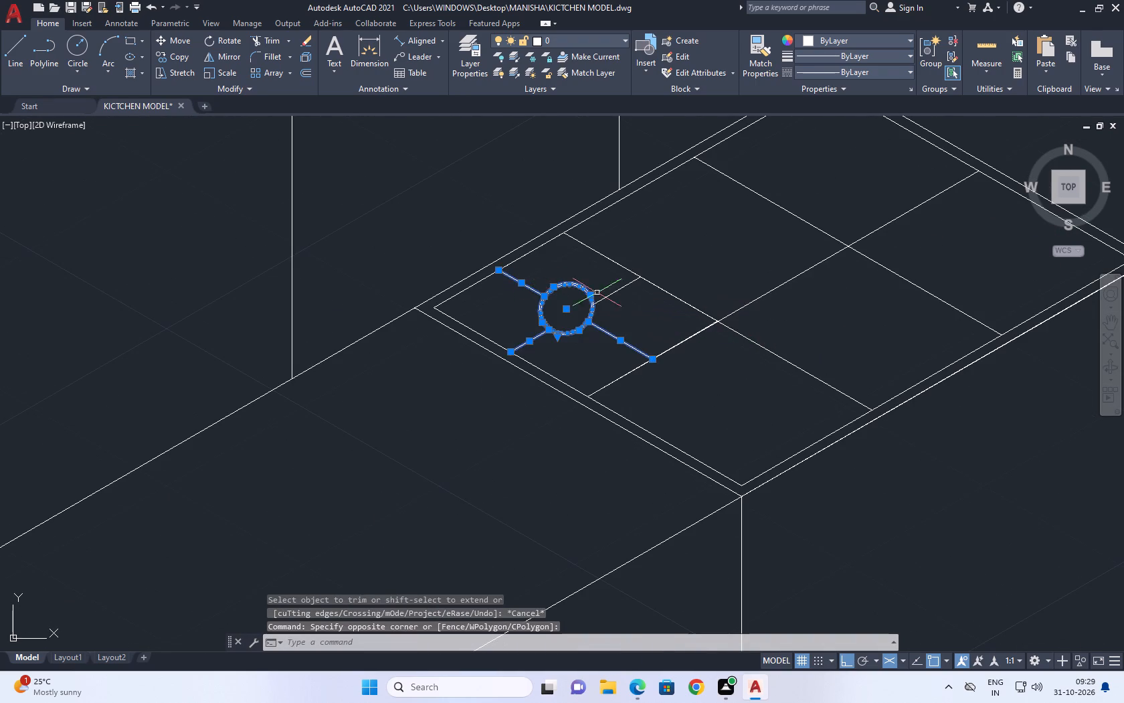
pyautogui.scroll(2, 610, 296)
pyautogui.click(622, 309)
pyautogui.click(595, 282)
pyautogui.press('c')
pyautogui.press('o')
pyautogui.press('space')
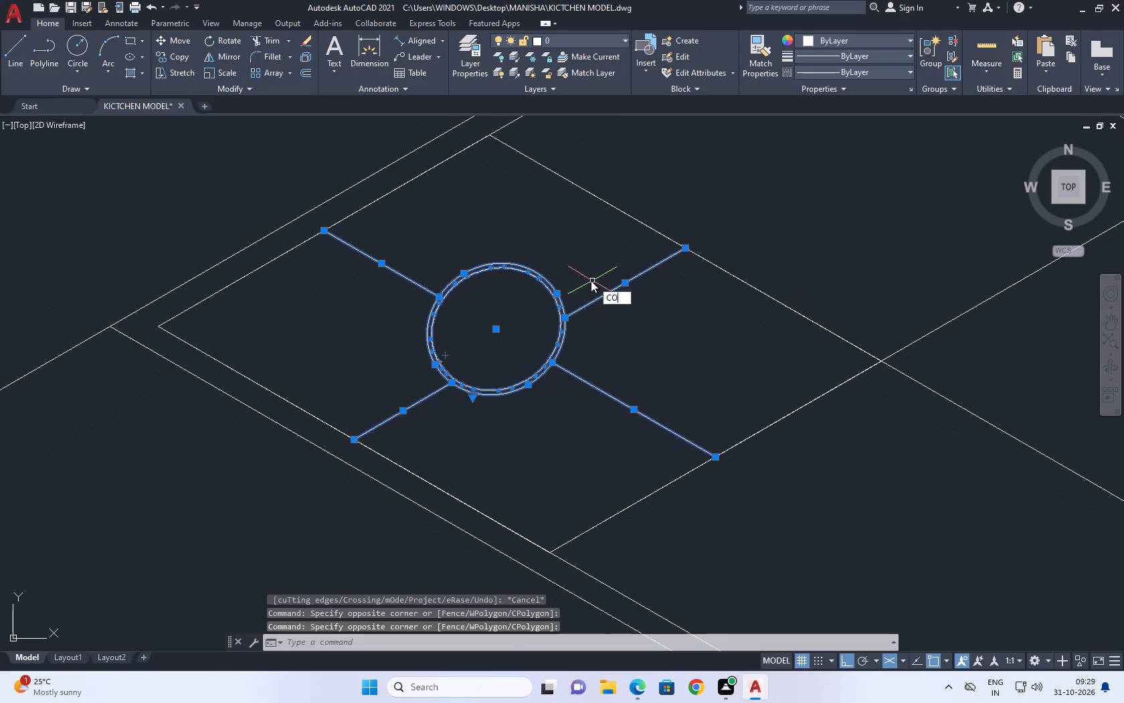
pyautogui.click(714, 461)
pyautogui.scroll(-1, 727, 438)
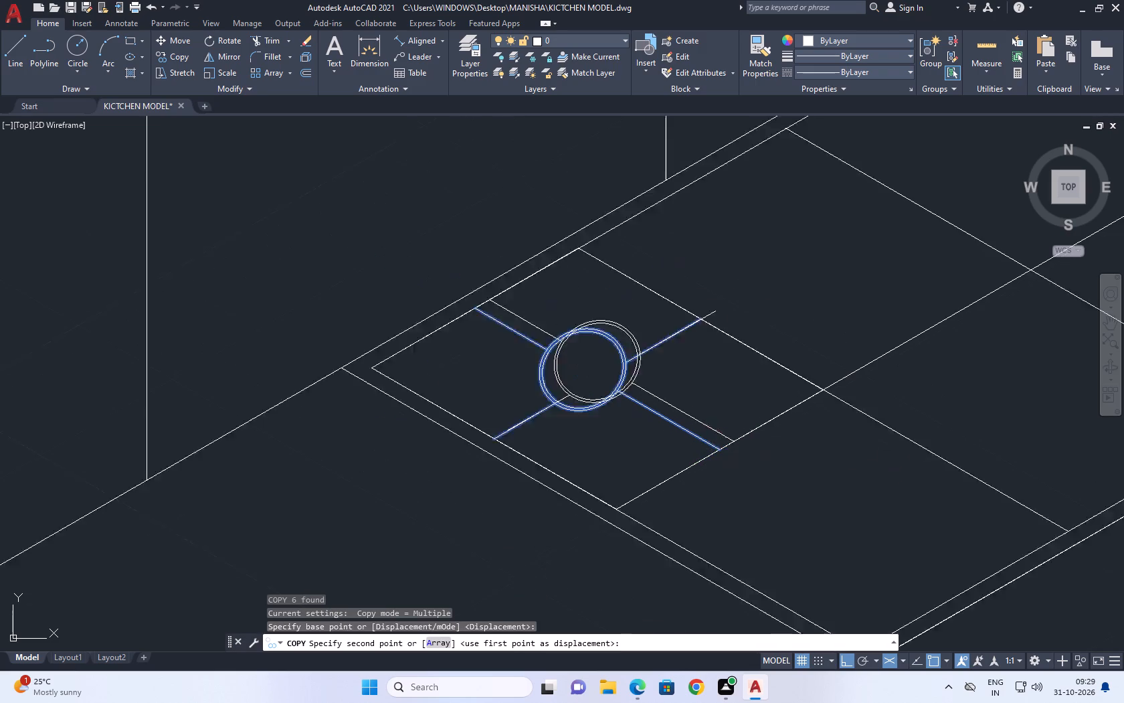
pyautogui.scroll(-1, 727, 437)
pyautogui.click(852, 368)
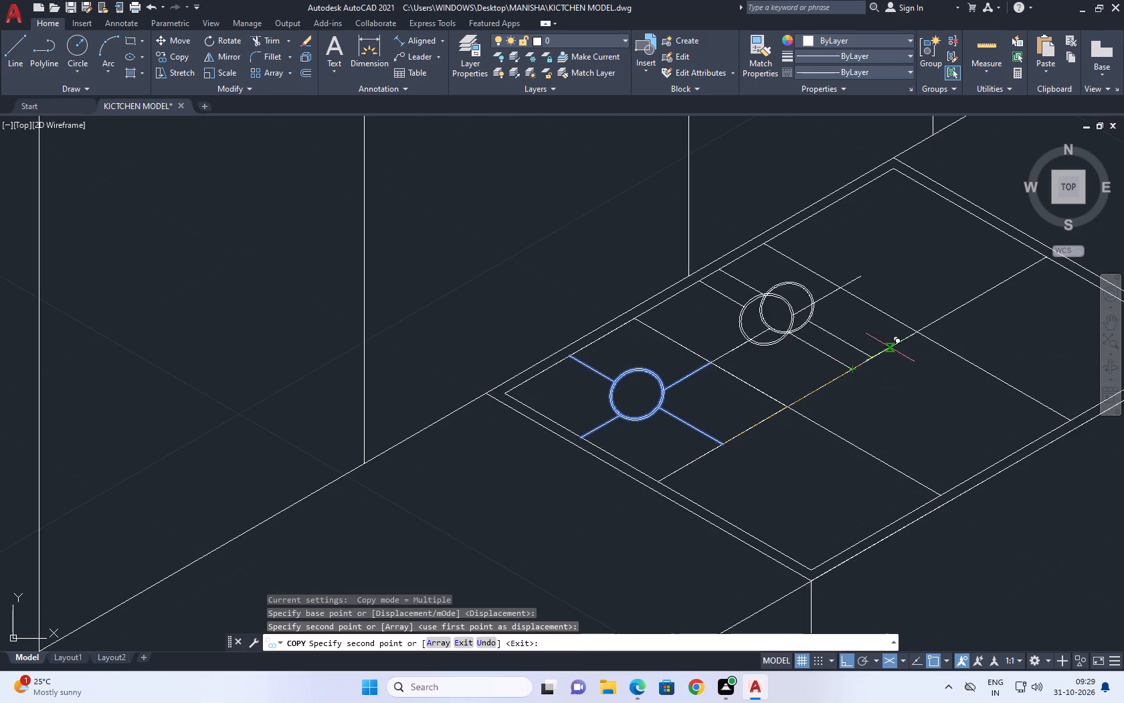
pyautogui.moveTo(957, 311); pyautogui.dragTo(933, 347, button='middle')
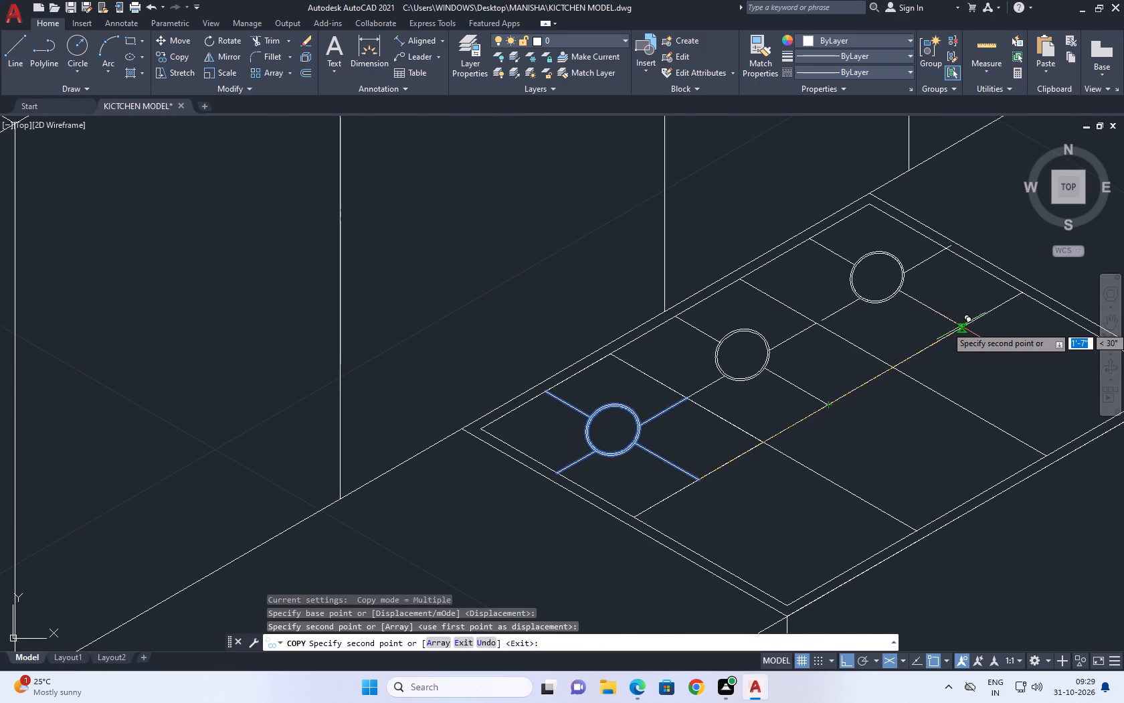
pyautogui.click(955, 330)
pyautogui.press('Escape')
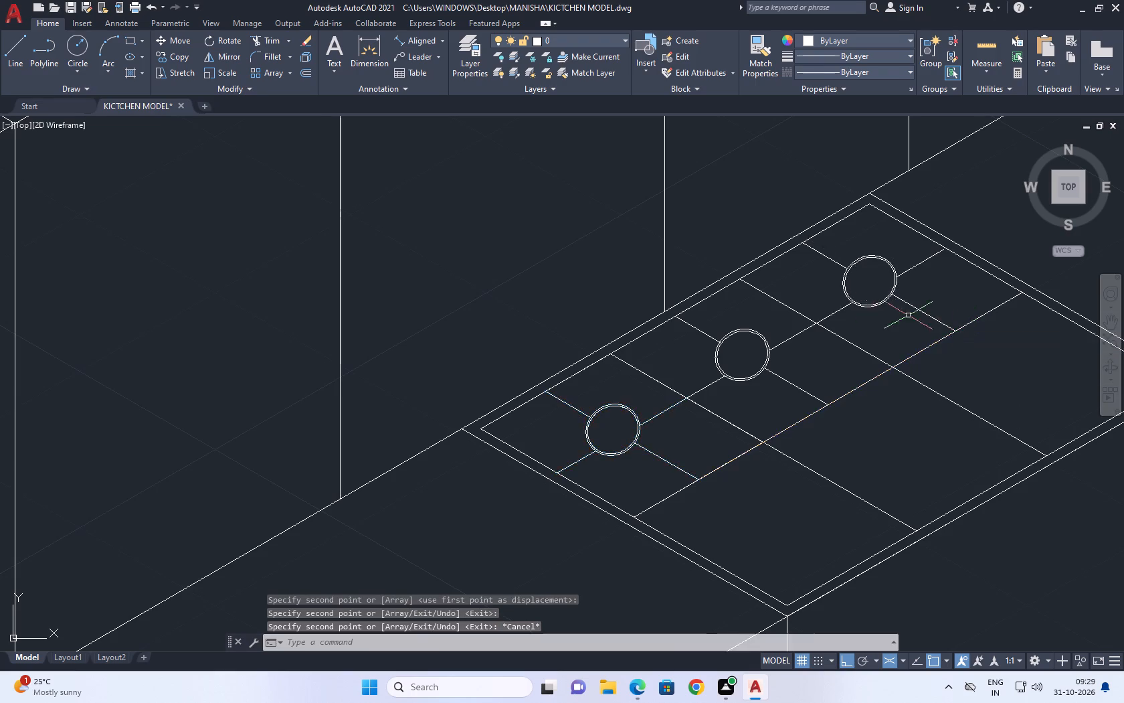
# Move the far back-row burner with its supports so its lengthwise support line ends exactly on the panel's far inner border.
pyautogui.scroll(2, 890, 264)
pyautogui.click(939, 240)
pyautogui.moveTo(757, 402); pyautogui.dragTo(766, 399)
pyautogui.moveTo(840, 374); pyautogui.dragTo(715, 417, button='middle')
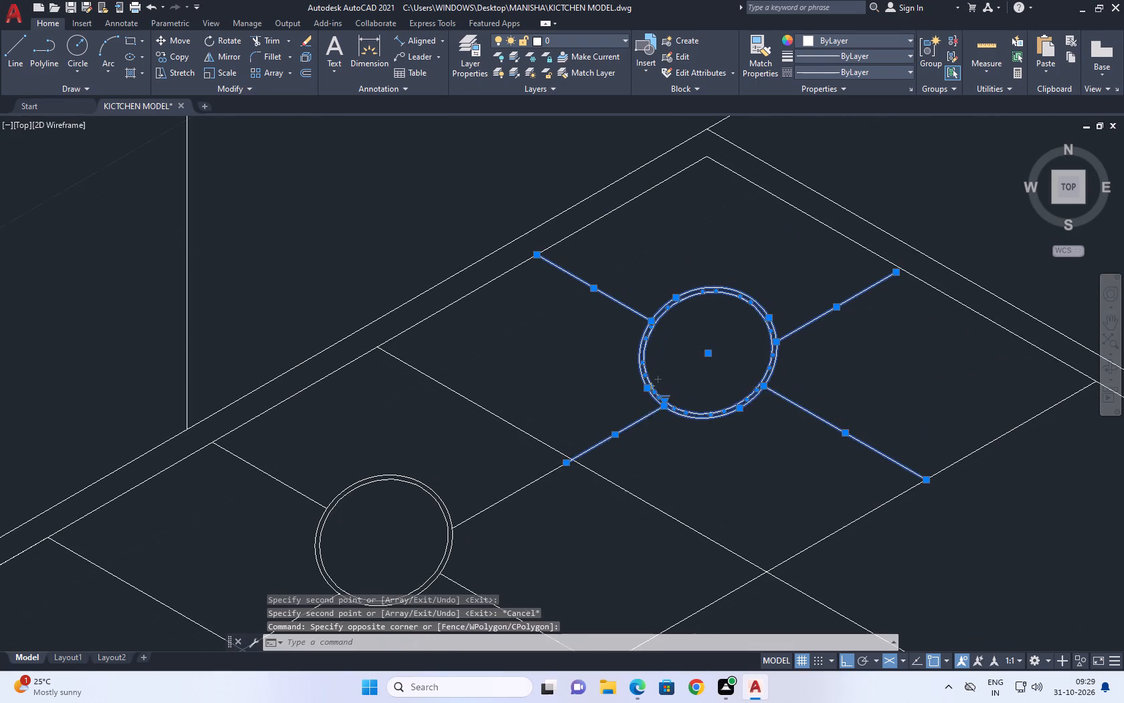
pyautogui.press('m')
pyautogui.press('space')
pyautogui.scroll(3, 874, 298)
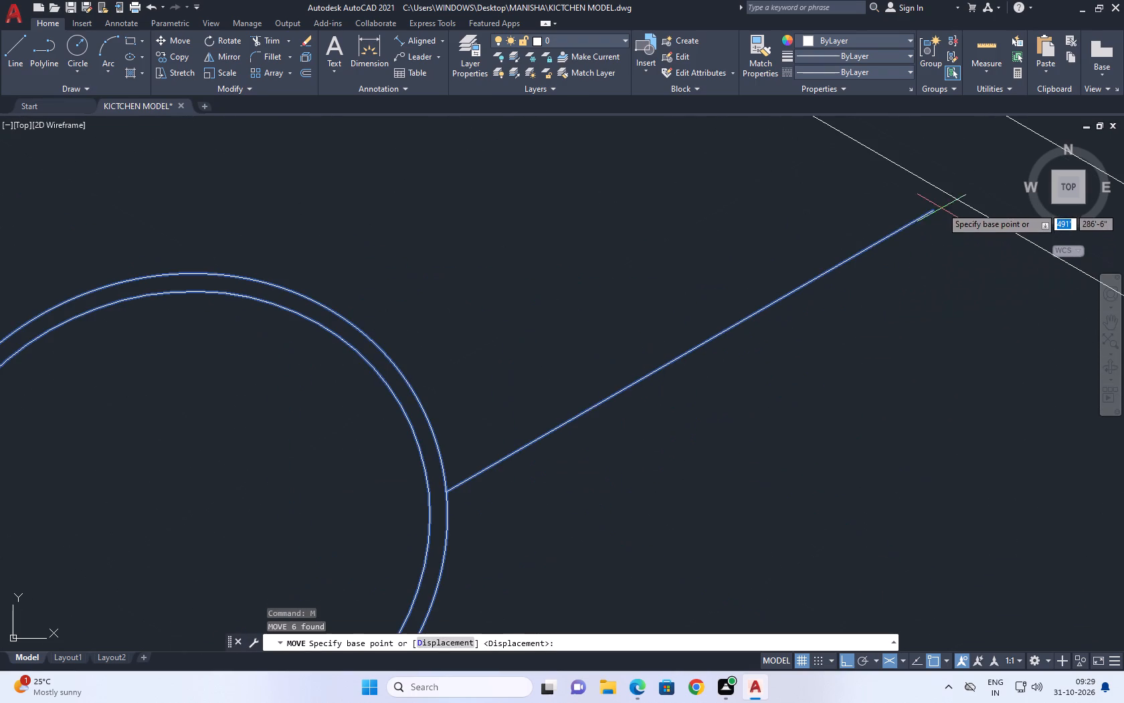
pyautogui.click(935, 210)
pyautogui.click(949, 200)
# Move the same burner with its supports so its crosswise support line ends exactly on the panel's back inner border.
pyautogui.scroll(-5, 939, 220)
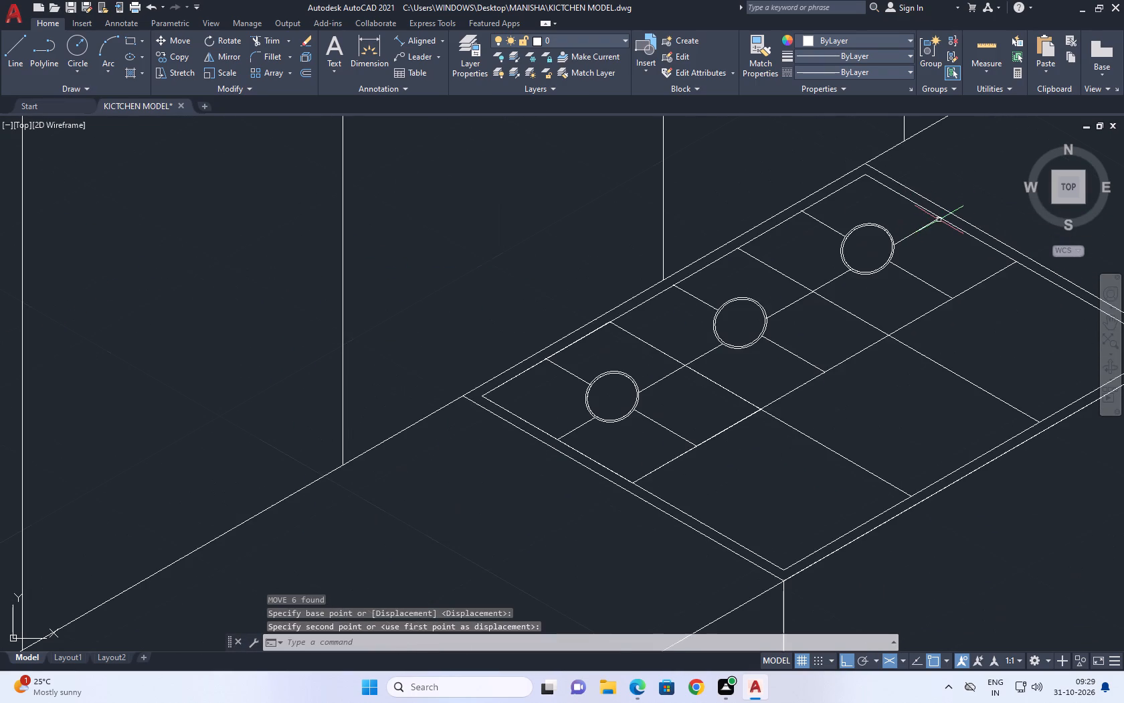
pyautogui.scroll(3, 941, 287)
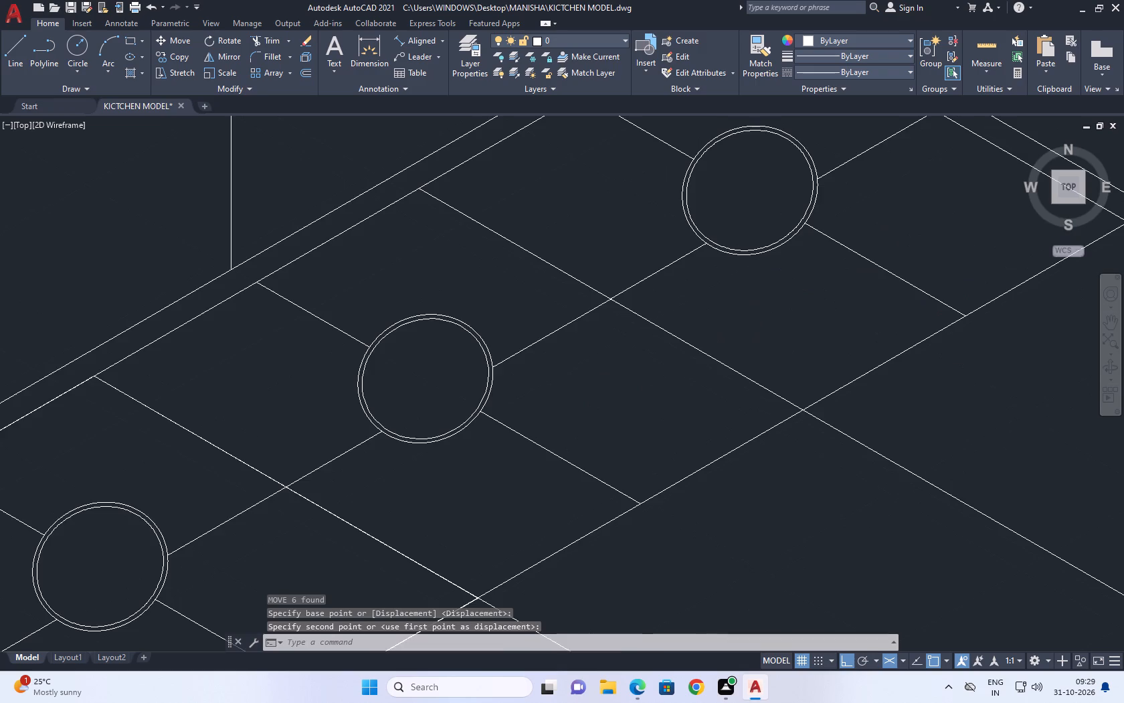
pyautogui.scroll(-3, 941, 287)
pyautogui.scroll(5, 792, 207)
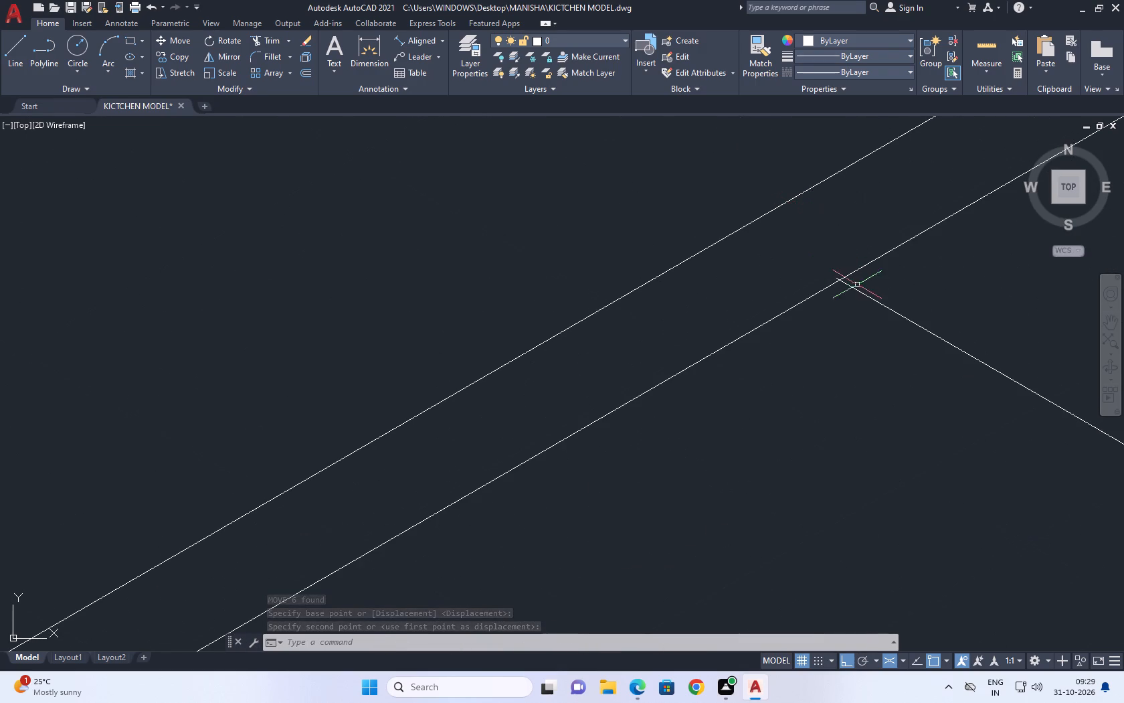
pyautogui.moveTo(857, 287); pyautogui.dragTo(629, 299, button='middle')
pyautogui.scroll(-3, 556, 304)
pyautogui.click(817, 486)
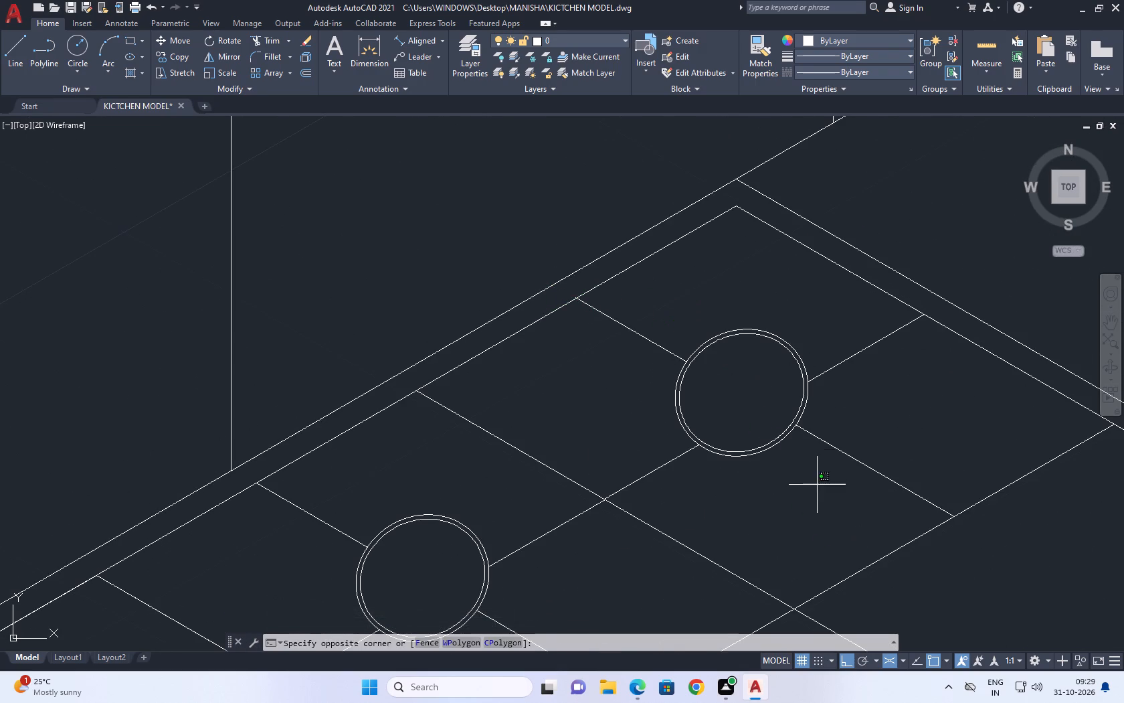
pyautogui.click(663, 329)
pyautogui.press('m')
pyautogui.press('space')
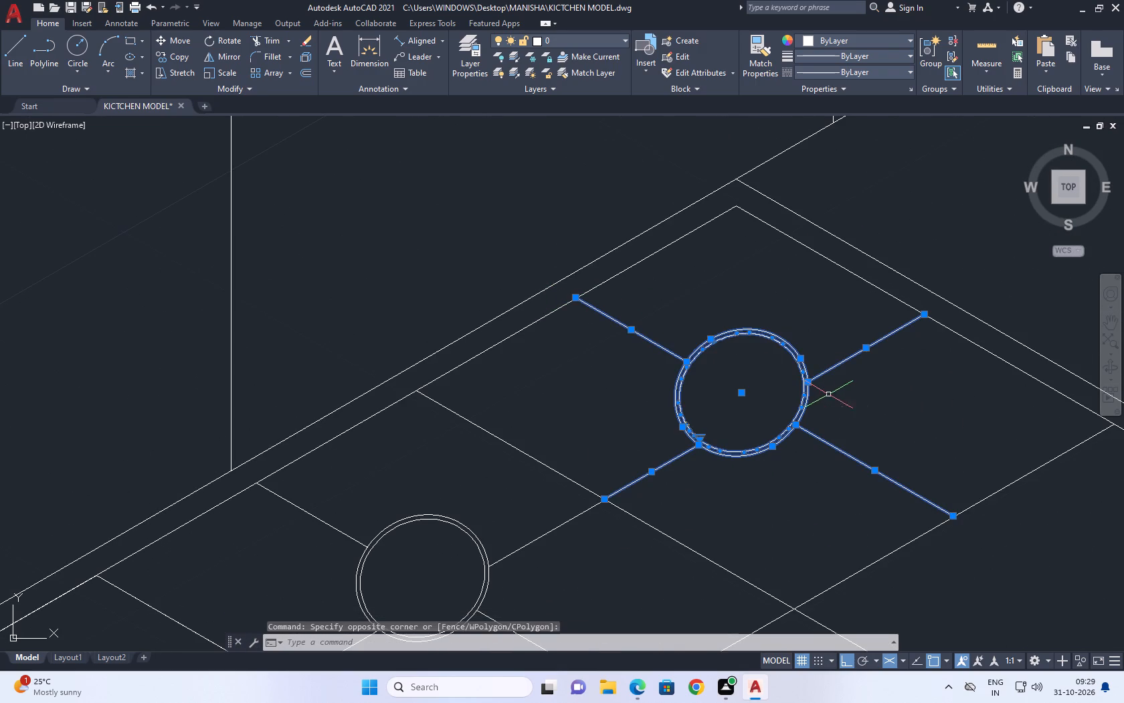
pyautogui.scroll(6, 572, 290)
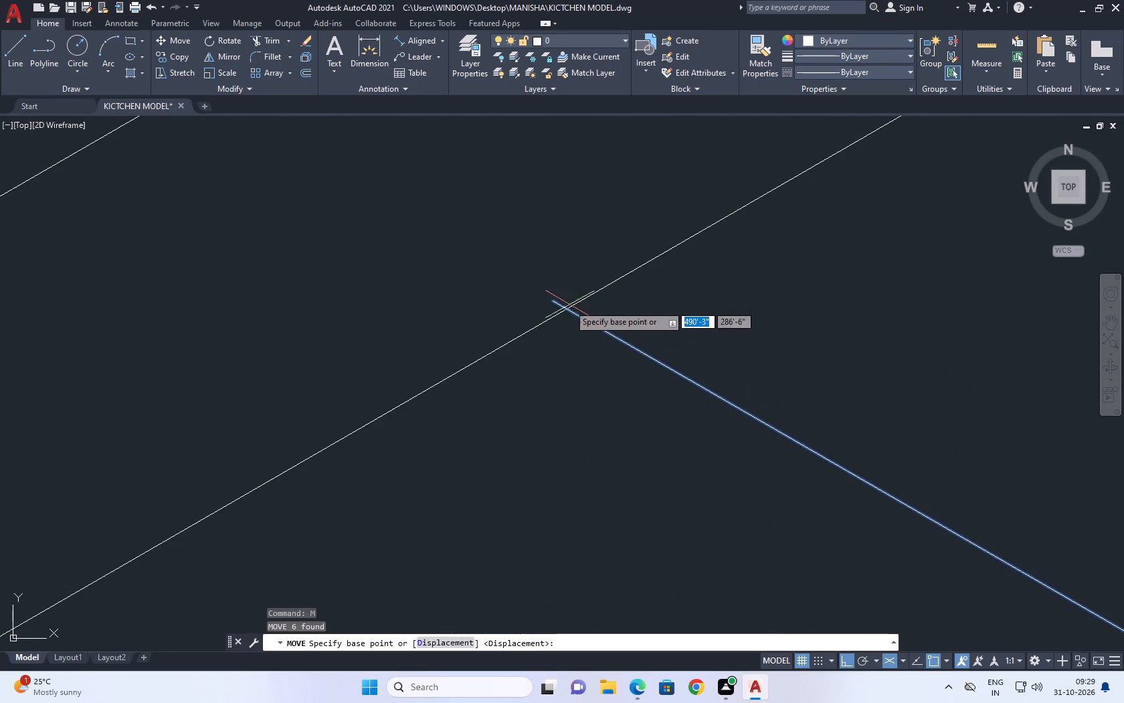
pyautogui.scroll(2, 565, 303)
pyautogui.click(539, 299)
pyautogui.click(575, 317)
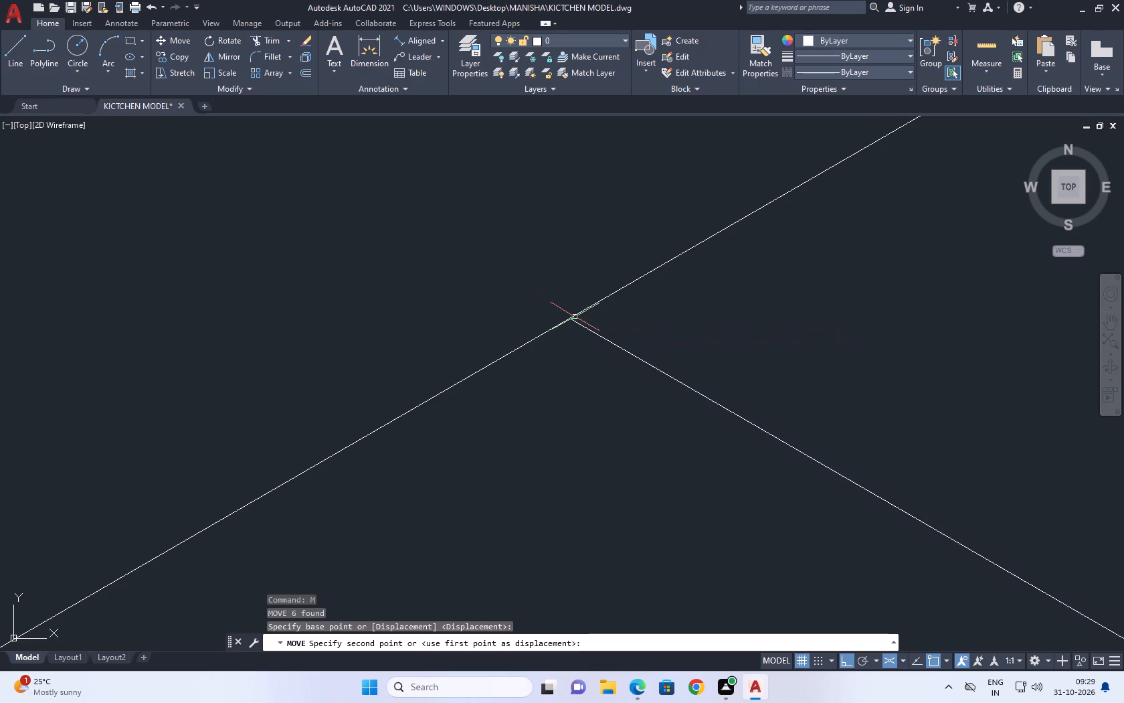
# Copy all three back-row burners with their support lines about 11" along the 330° direction into the front-row cells.
pyautogui.scroll(-9, 605, 293)
pyautogui.scroll(-1, 690, 307)
pyautogui.moveTo(763, 341); pyautogui.dragTo(721, 315, button='middle')
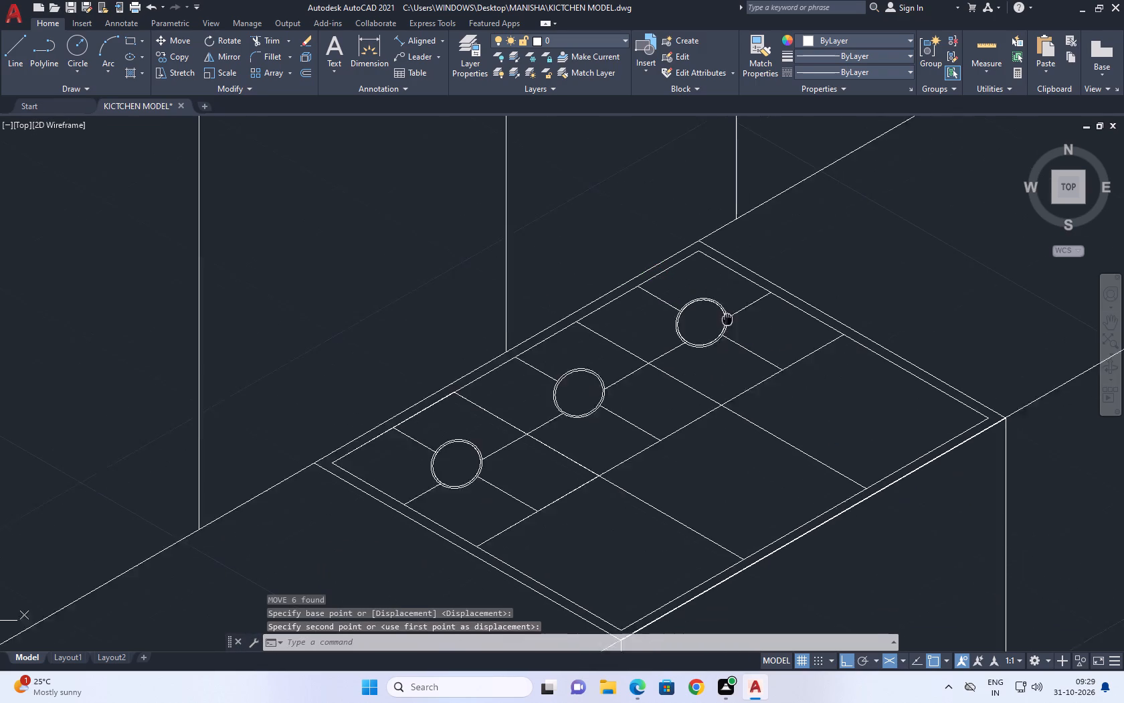
pyautogui.moveTo(721, 315); pyautogui.dragTo(660, 281, button='middle')
pyautogui.scroll(1, 632, 315)
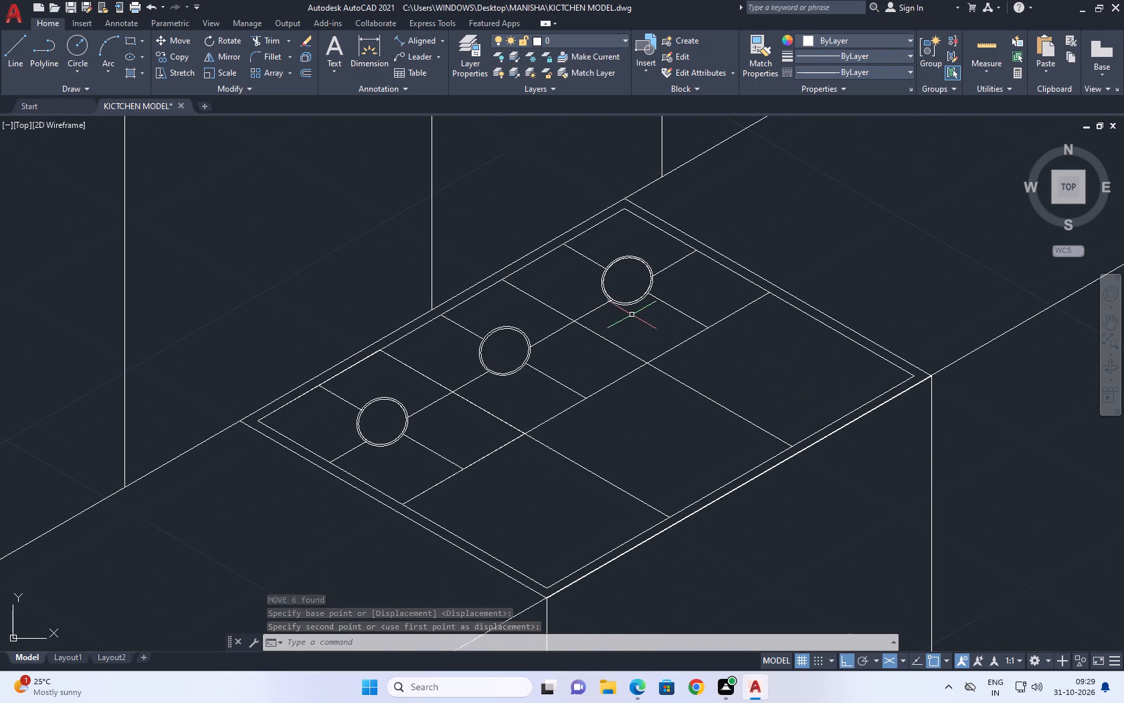
pyautogui.scroll(2, 632, 315)
pyautogui.click(708, 351)
pyautogui.moveTo(607, 242); pyautogui.dragTo(729, 463, button='middle')
pyautogui.click(582, 291)
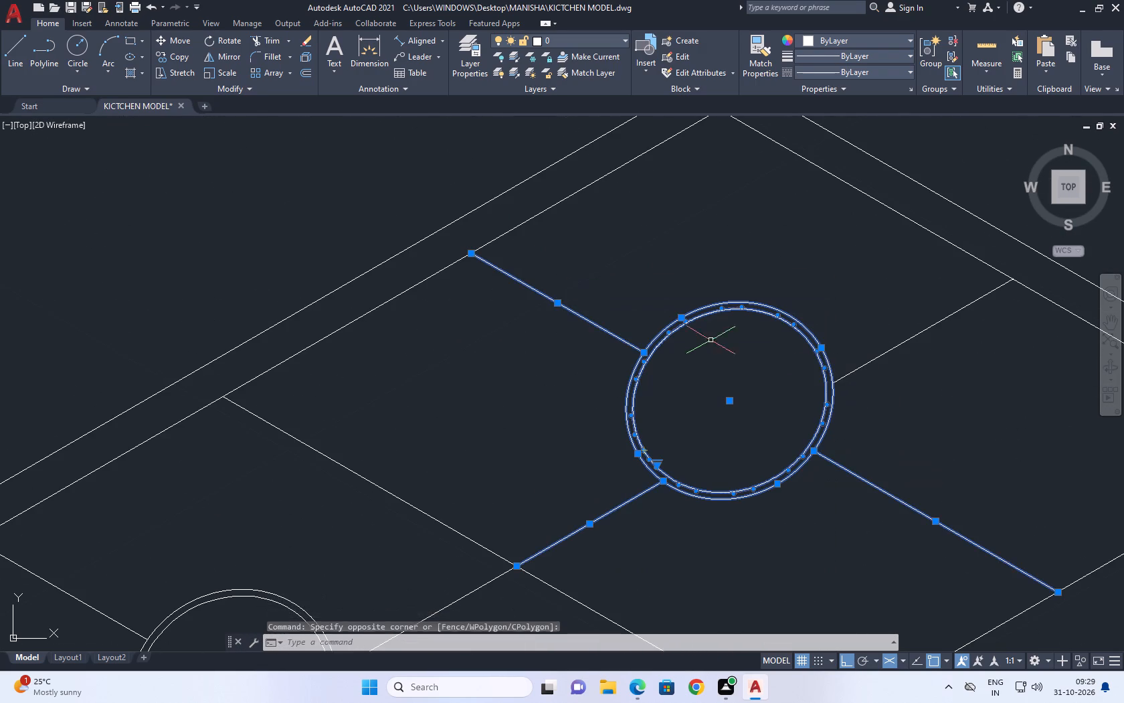
pyautogui.click(968, 389)
pyautogui.click(893, 349)
pyautogui.scroll(-3, 876, 376)
pyautogui.moveTo(694, 493); pyautogui.dragTo(723, 439, button='middle')
pyautogui.scroll(2, 739, 433)
pyautogui.moveTo(879, 444); pyautogui.dragTo(876, 430)
pyautogui.click(712, 292)
pyautogui.click(684, 290)
pyautogui.click(668, 315)
pyautogui.moveTo(694, 329); pyautogui.dragTo(747, 285, button='middle')
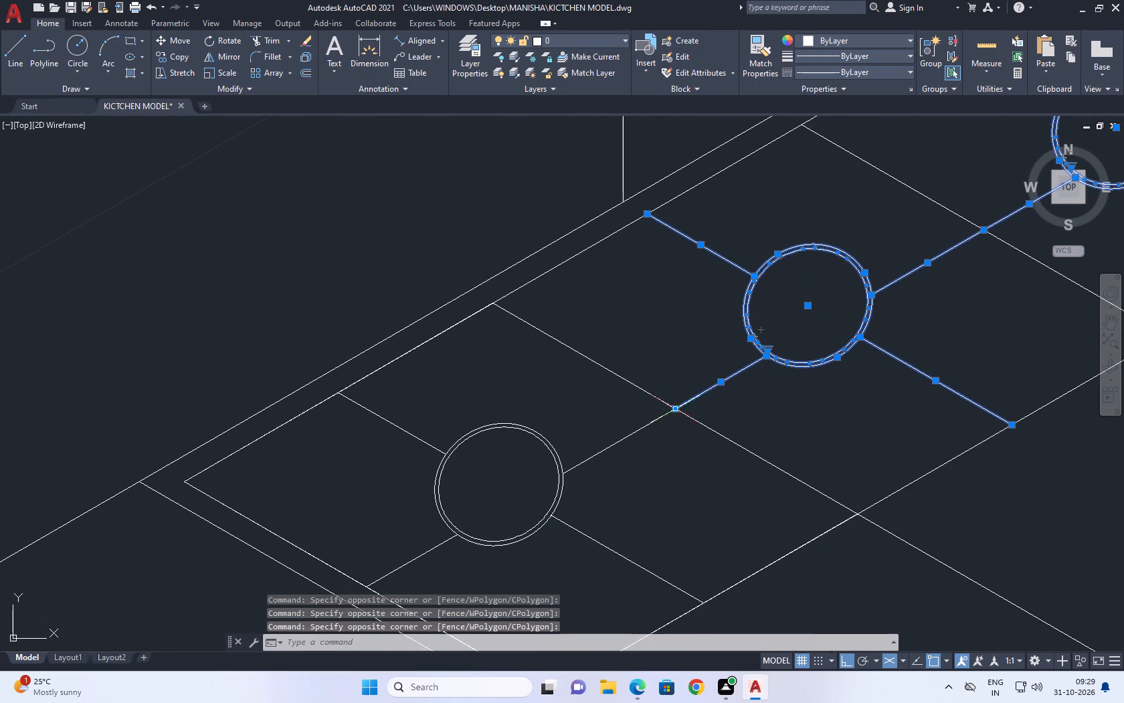
pyautogui.moveTo(615, 535); pyautogui.dragTo(740, 395, button='middle')
pyautogui.moveTo(723, 435); pyautogui.dragTo(721, 429)
pyautogui.click(546, 287)
pyautogui.moveTo(664, 303); pyautogui.dragTo(662, 303, button='middle')
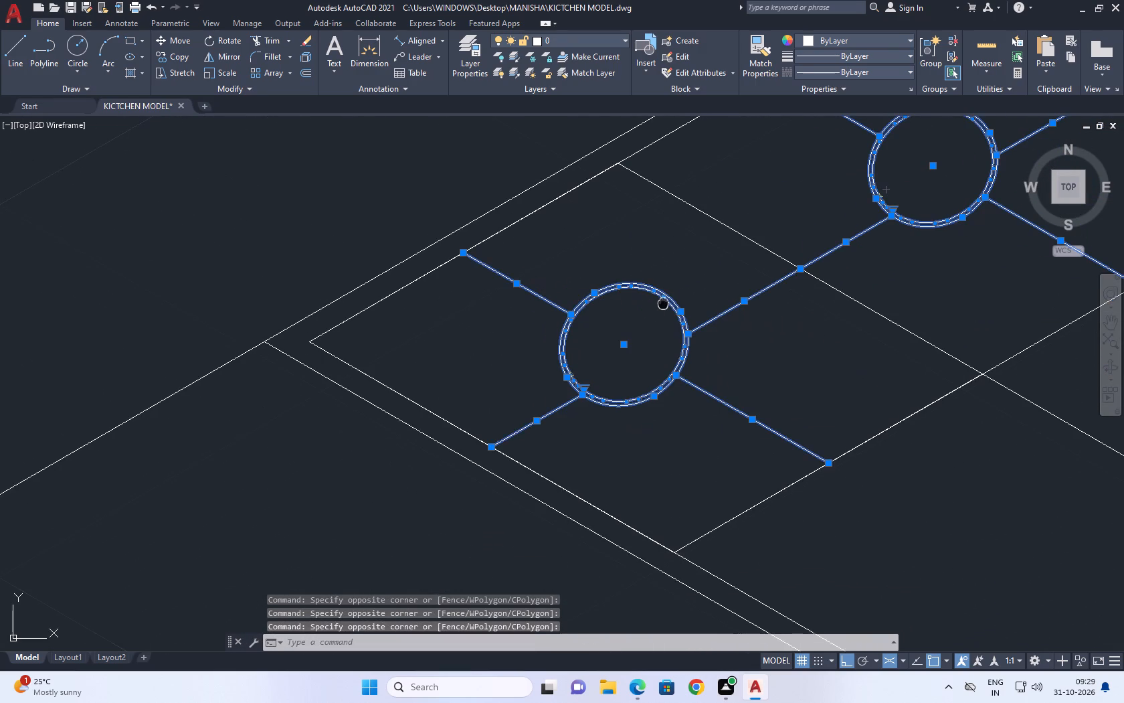
pyautogui.moveTo(662, 303); pyautogui.dragTo(653, 307, button='middle')
pyautogui.press('c')
pyautogui.press('o')
pyautogui.press('space')
pyautogui.scroll(-3, 690, 380)
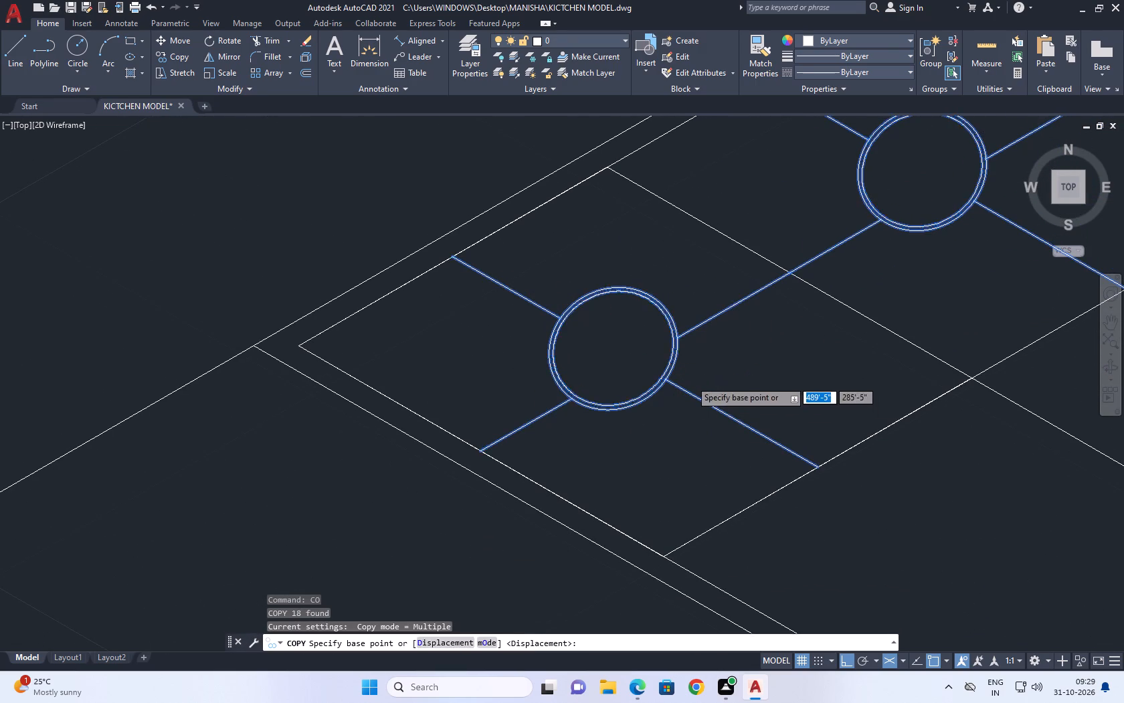
pyautogui.moveTo(717, 416); pyautogui.dragTo(642, 298, button='middle')
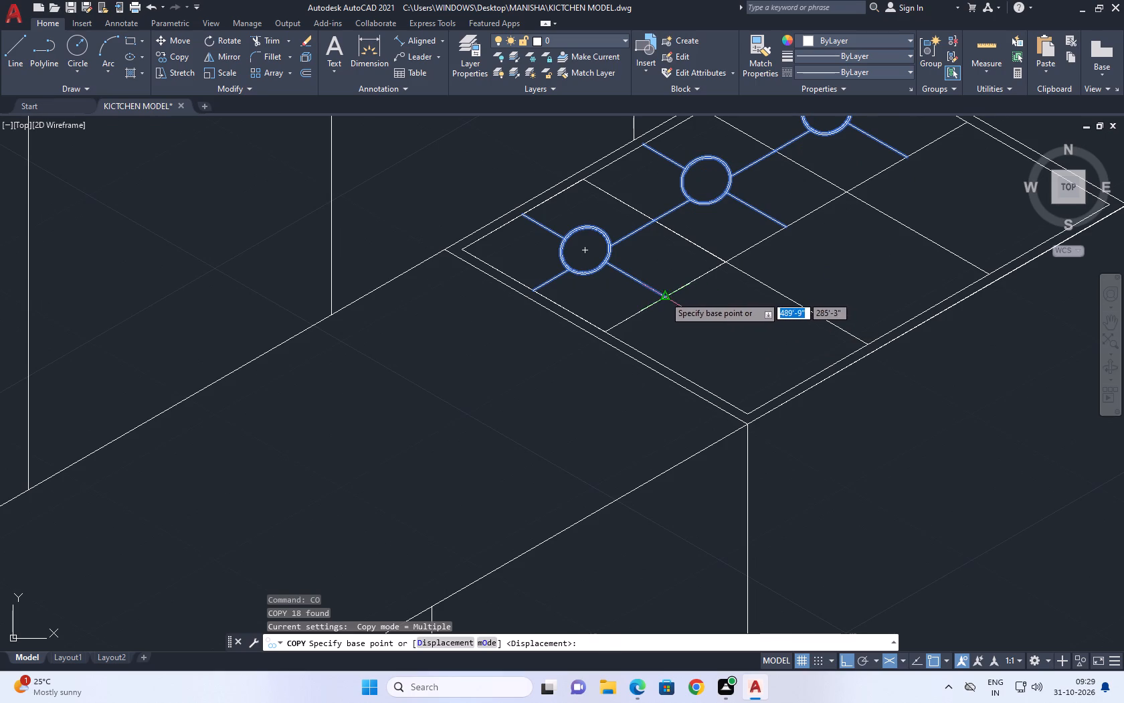
pyautogui.click(664, 296)
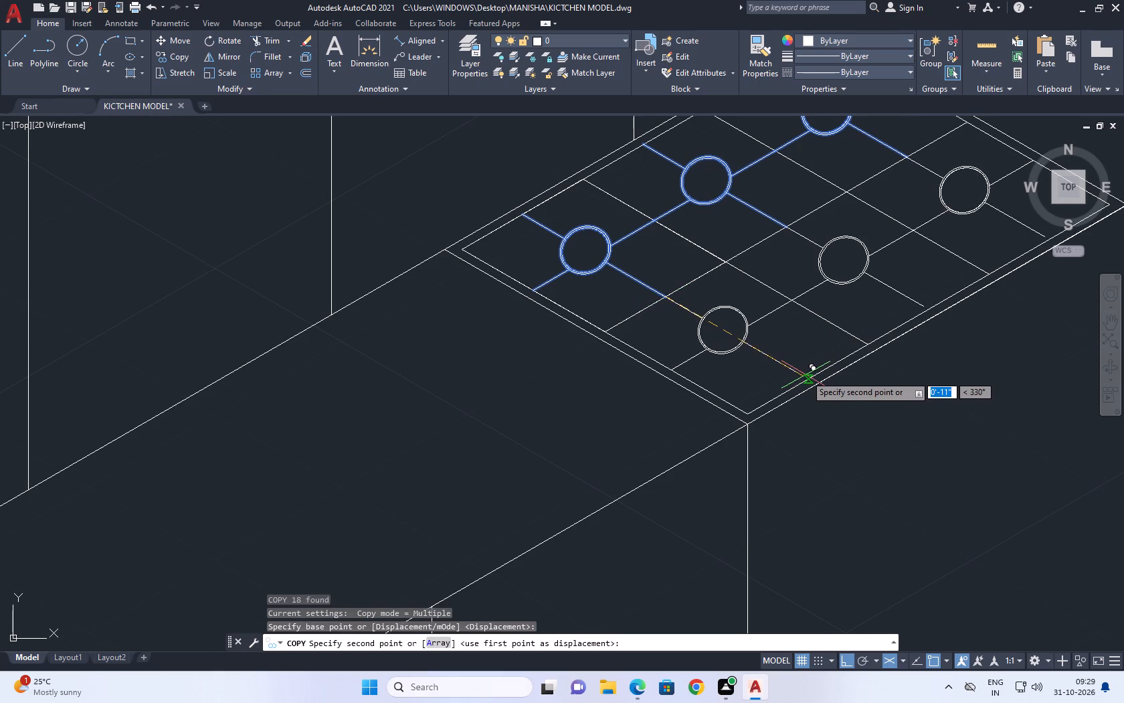
pyautogui.click(806, 379)
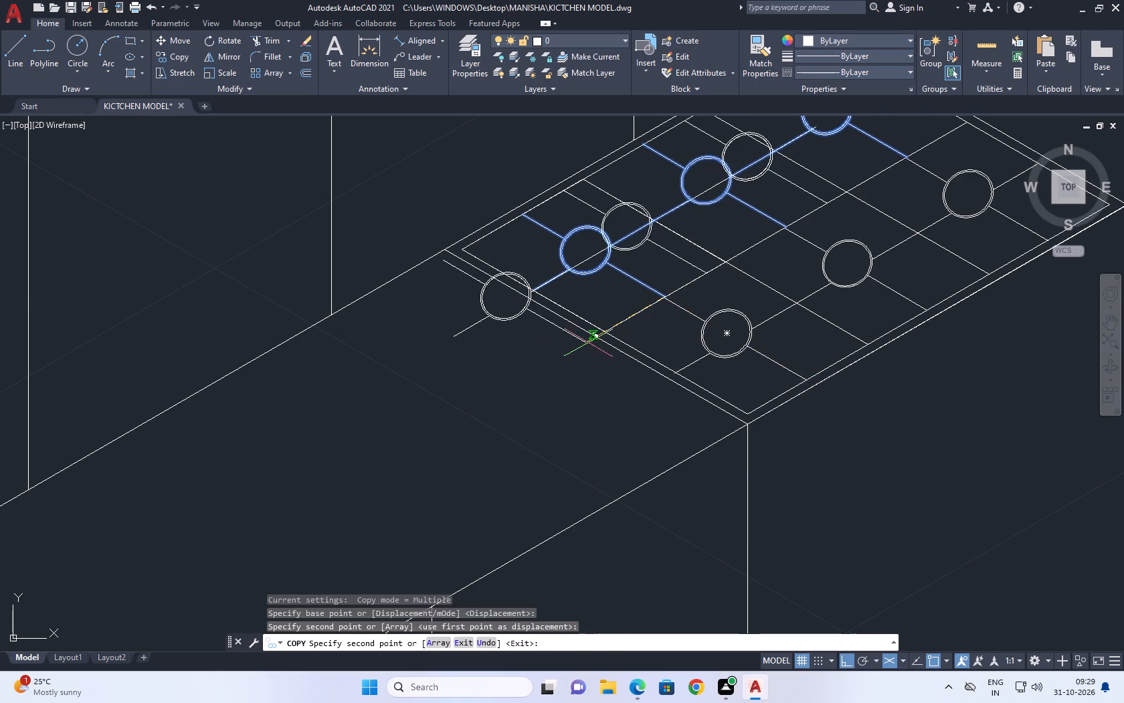
pyautogui.press('Escape')
pyautogui.press('Escape')
# Move the near front-row burner with its supports so its crosswise line meets the end of the back-row burner's crosswise line.
pyautogui.moveTo(763, 259); pyautogui.dragTo(763, 260, button='middle')
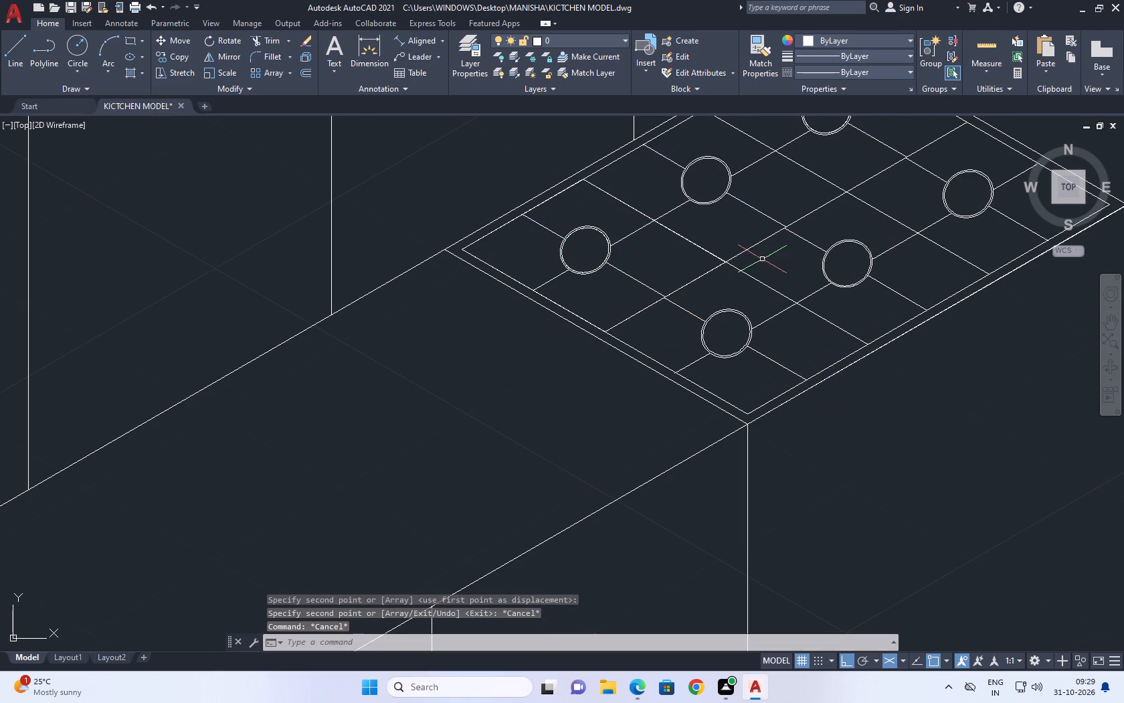
pyautogui.moveTo(763, 260); pyautogui.dragTo(775, 277, button='middle')
pyautogui.scroll(2, 762, 337)
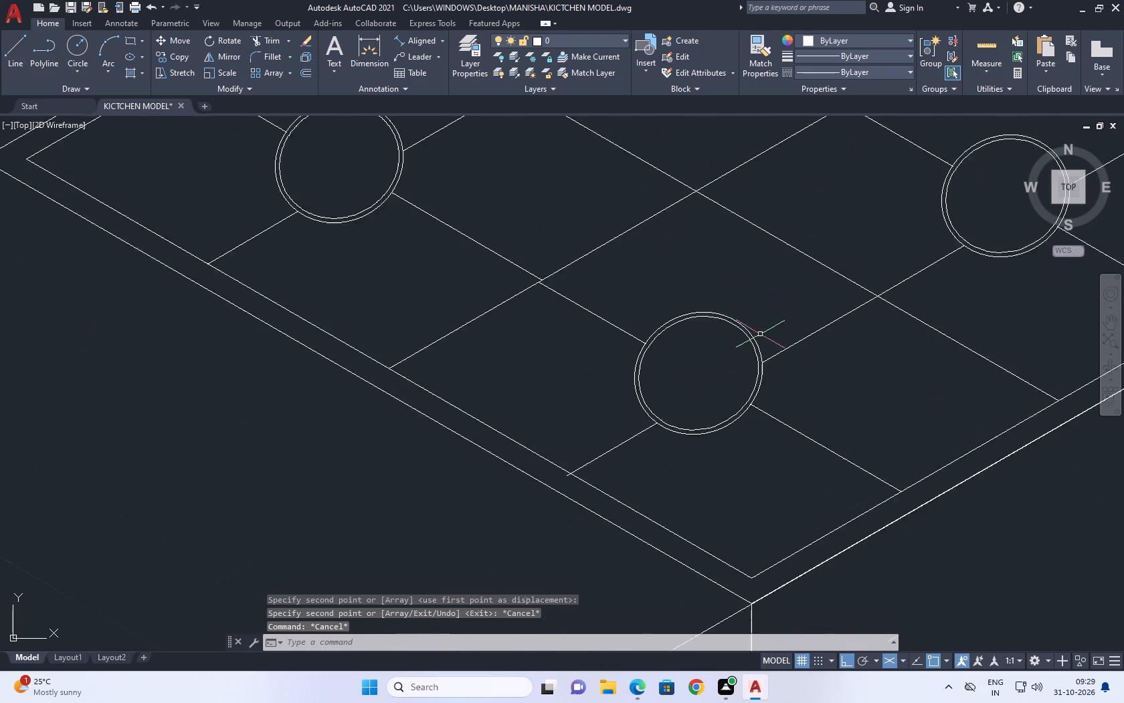
pyautogui.scroll(1, 760, 334)
pyautogui.click(830, 537)
pyautogui.click(533, 287)
pyautogui.moveTo(682, 292); pyautogui.dragTo(700, 332, button='middle')
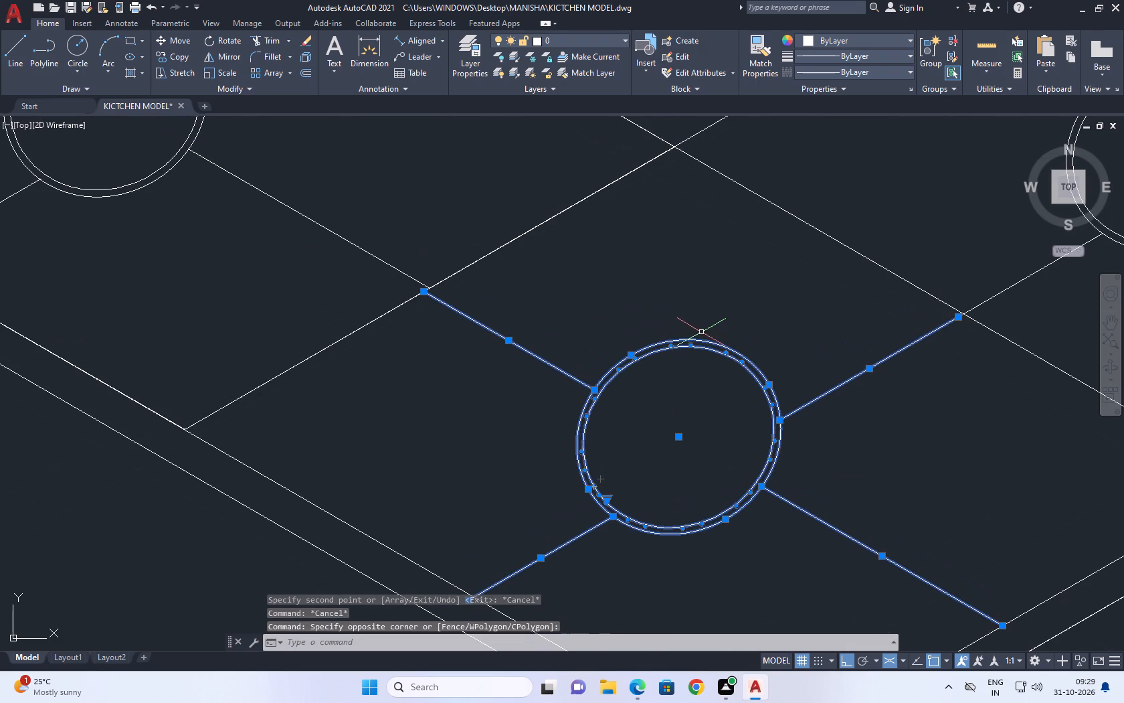
pyautogui.press('m')
pyautogui.press('space')
pyautogui.scroll(2, 383, 275)
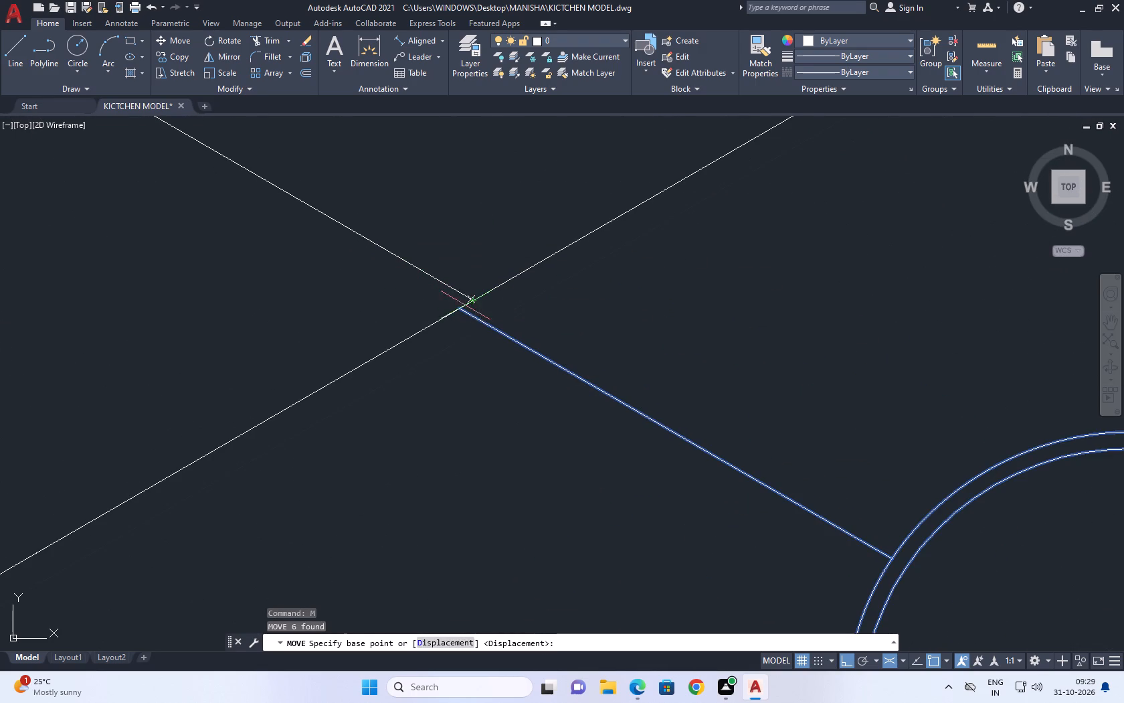
pyautogui.click(454, 308)
pyautogui.moveTo(474, 300); pyautogui.dragTo(483, 301)
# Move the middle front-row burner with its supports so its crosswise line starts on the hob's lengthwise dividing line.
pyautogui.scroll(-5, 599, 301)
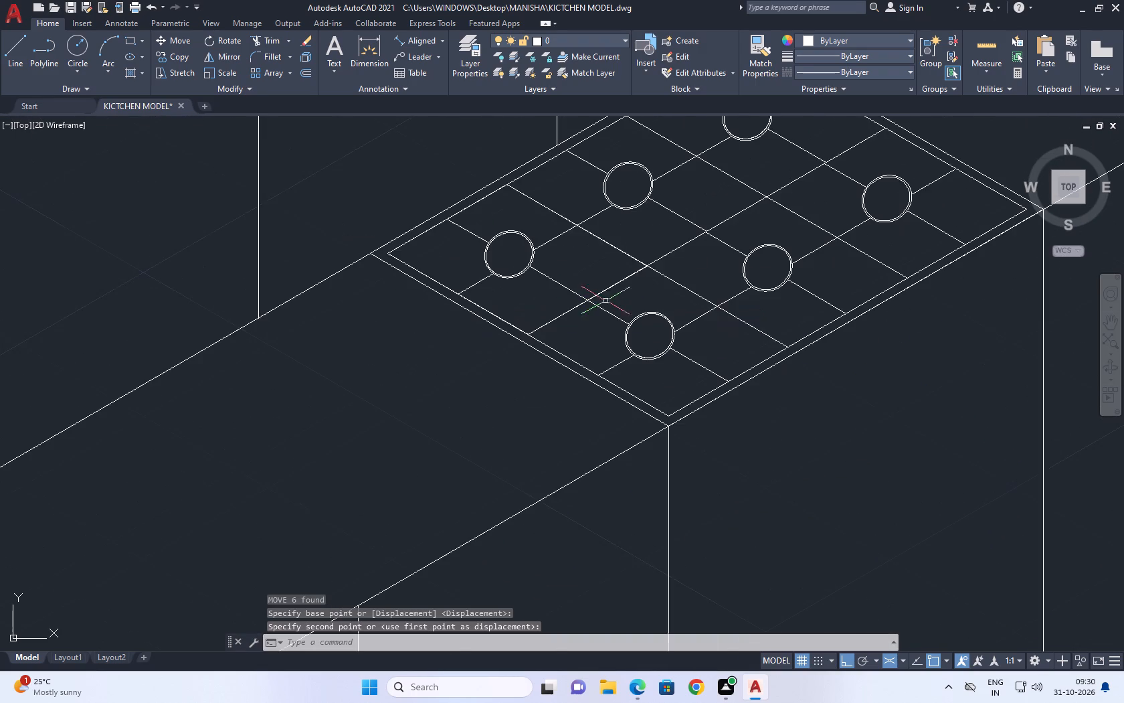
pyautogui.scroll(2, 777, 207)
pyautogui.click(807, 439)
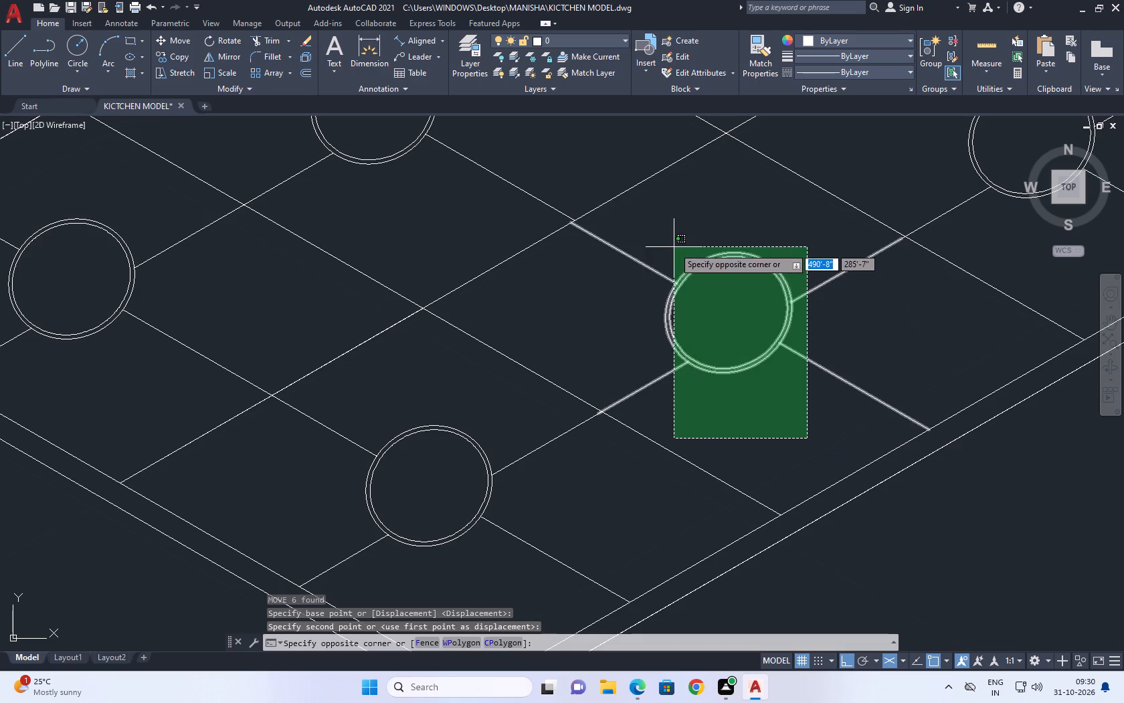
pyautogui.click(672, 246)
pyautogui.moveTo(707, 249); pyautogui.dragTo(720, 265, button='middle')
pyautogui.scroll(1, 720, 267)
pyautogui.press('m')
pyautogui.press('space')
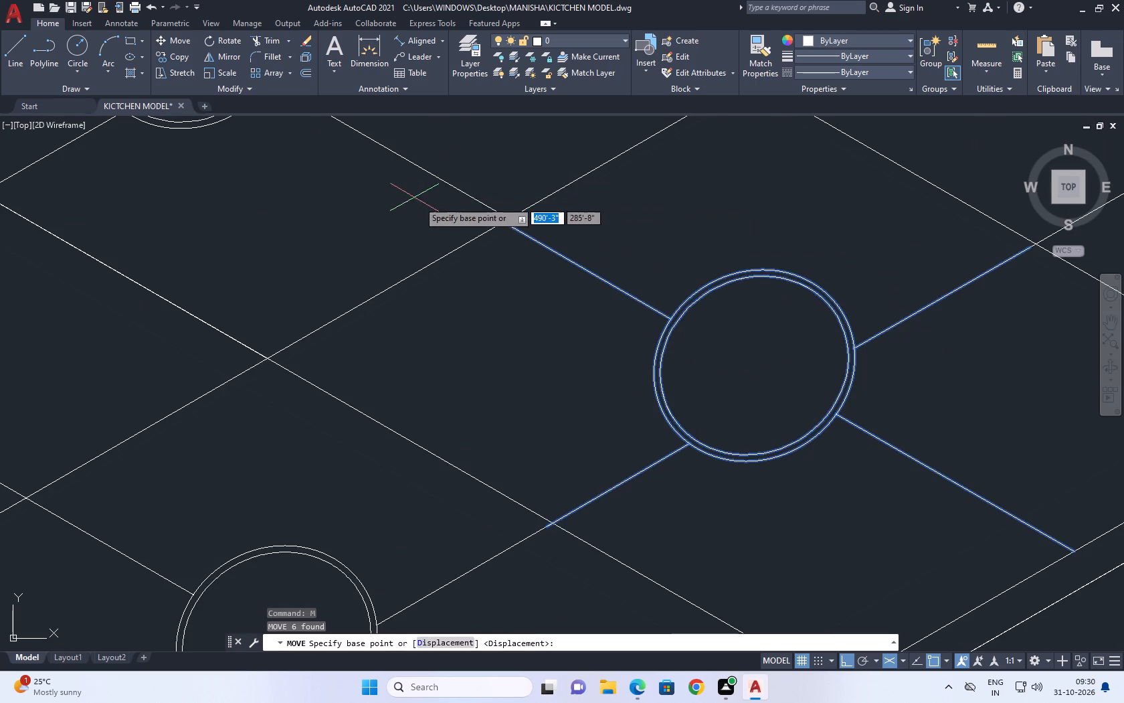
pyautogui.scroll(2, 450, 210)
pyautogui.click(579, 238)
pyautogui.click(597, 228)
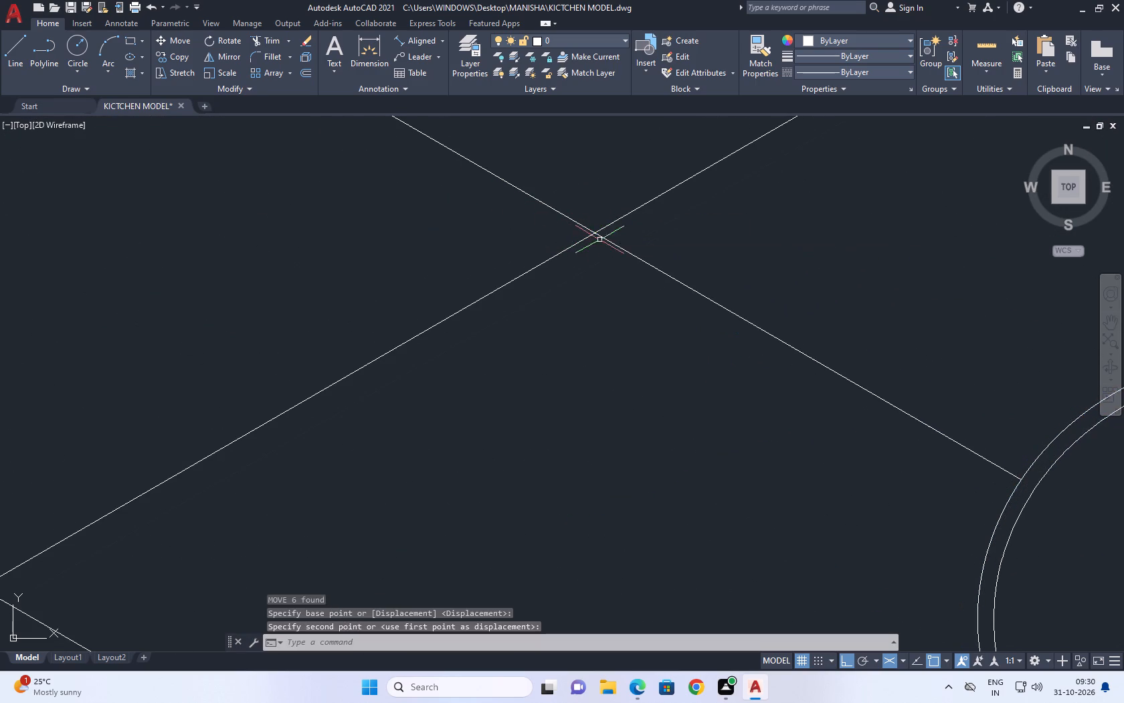
# Delete the middle front-row burner together with its four support lines.
pyautogui.scroll(-6, 644, 217)
pyautogui.moveTo(774, 190); pyautogui.dragTo(774, 263, button='middle')
pyautogui.scroll(1, 767, 283)
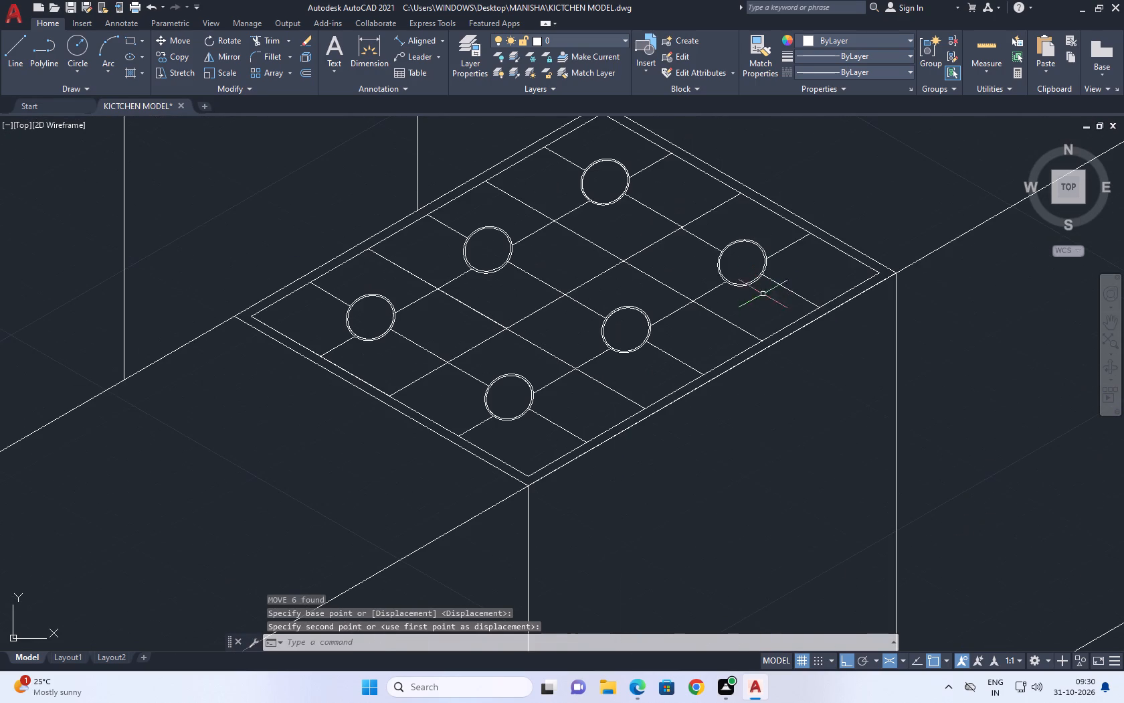
pyautogui.click(763, 300)
pyautogui.press('Escape')
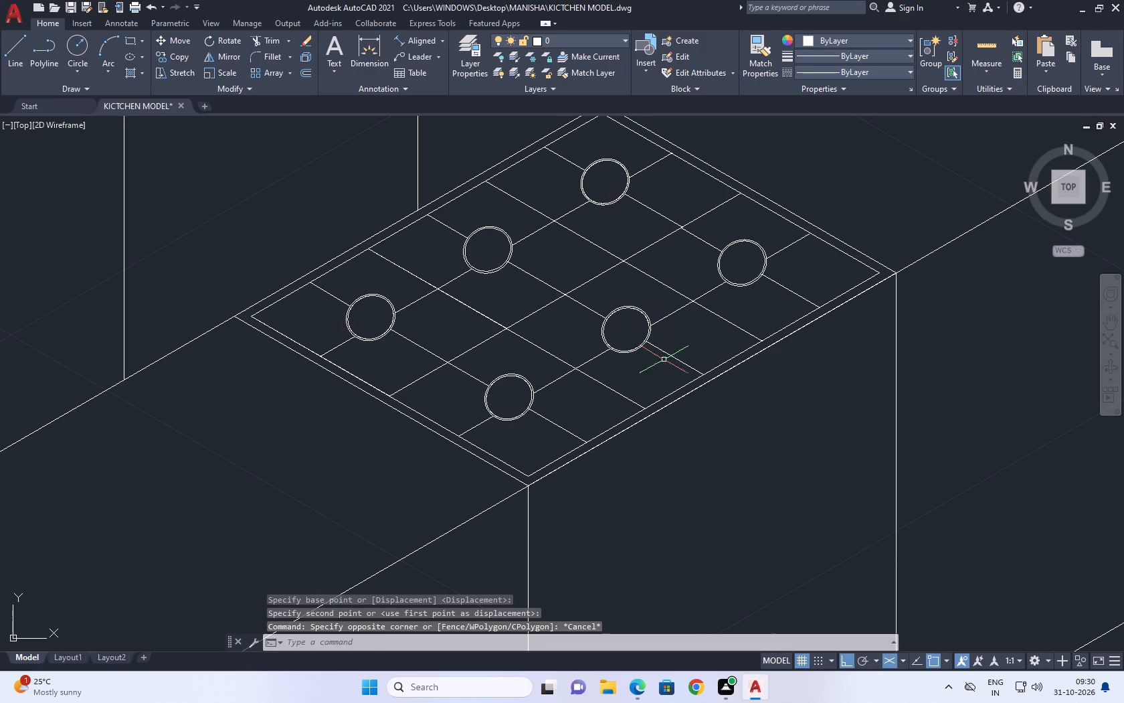
pyautogui.click(664, 360)
pyautogui.click(601, 307)
pyautogui.press('Delete')
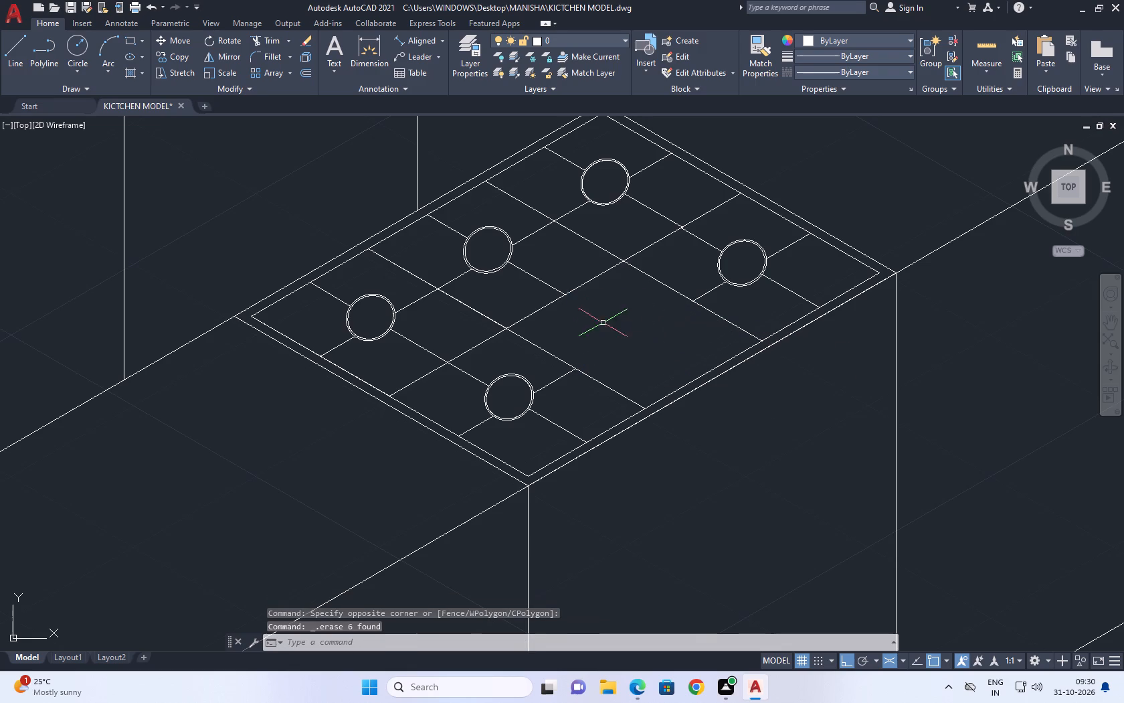
# Move the middle back-row burner with its supports by its centre onto the hob's lengthwise dividing line, about 6" along 330°.
pyautogui.scroll(2, 509, 251)
pyautogui.moveTo(523, 312); pyautogui.dragTo(518, 306)
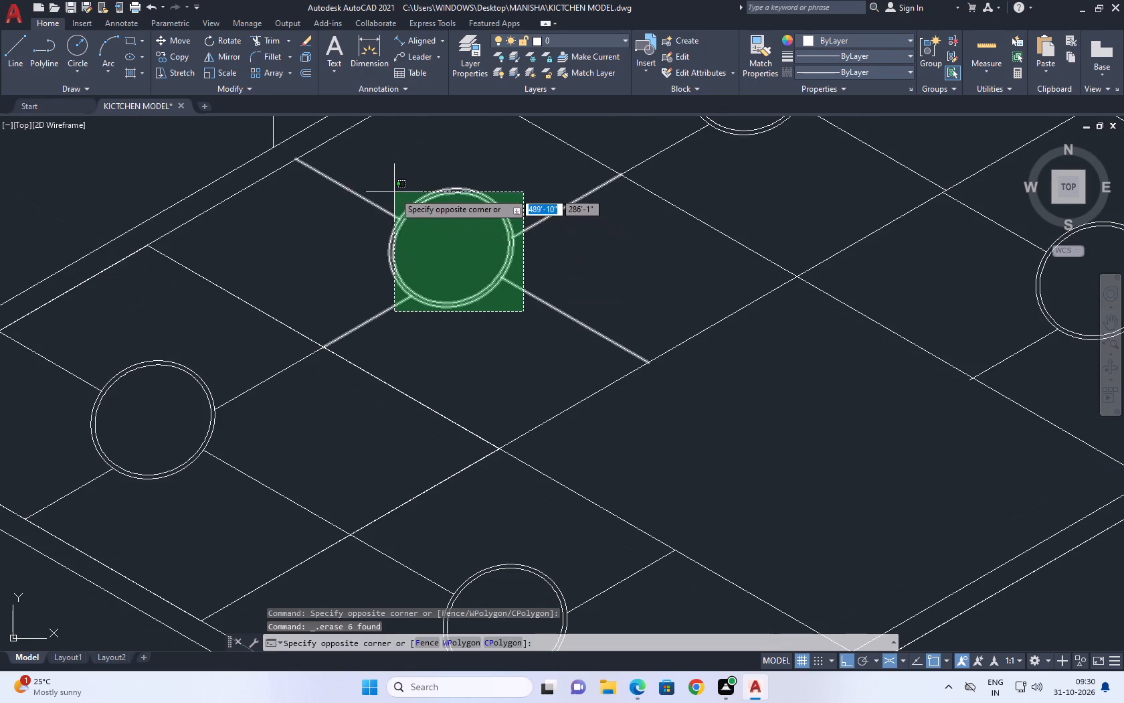
pyautogui.click(387, 187)
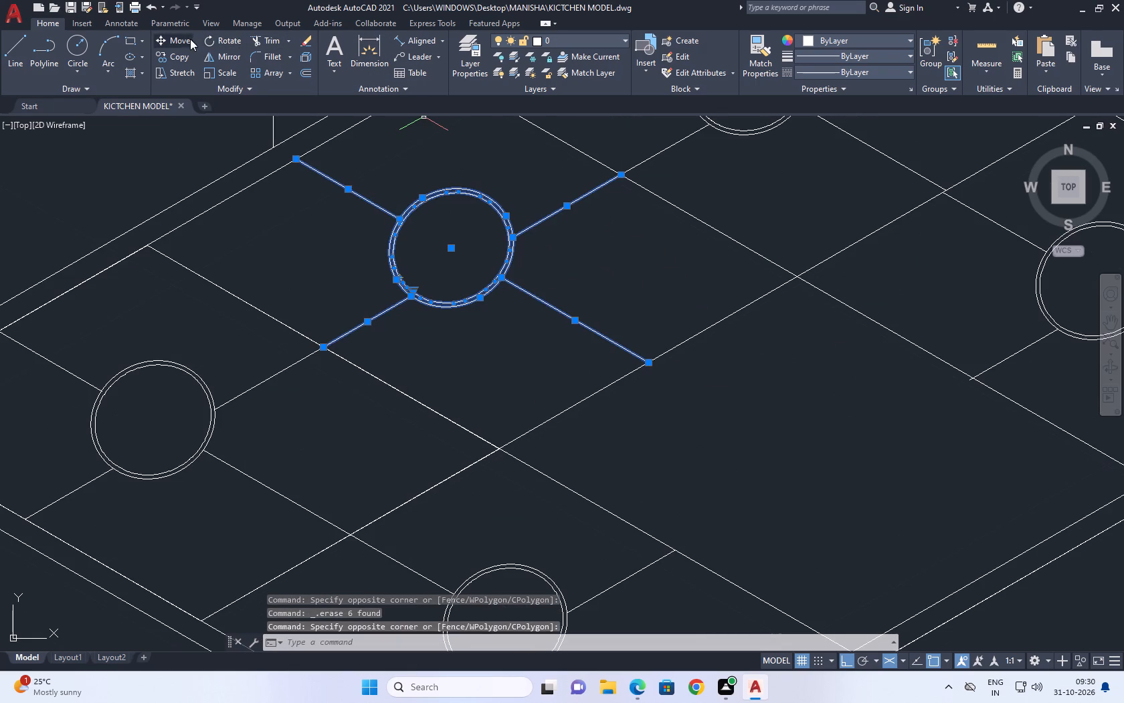
pyautogui.click(182, 37)
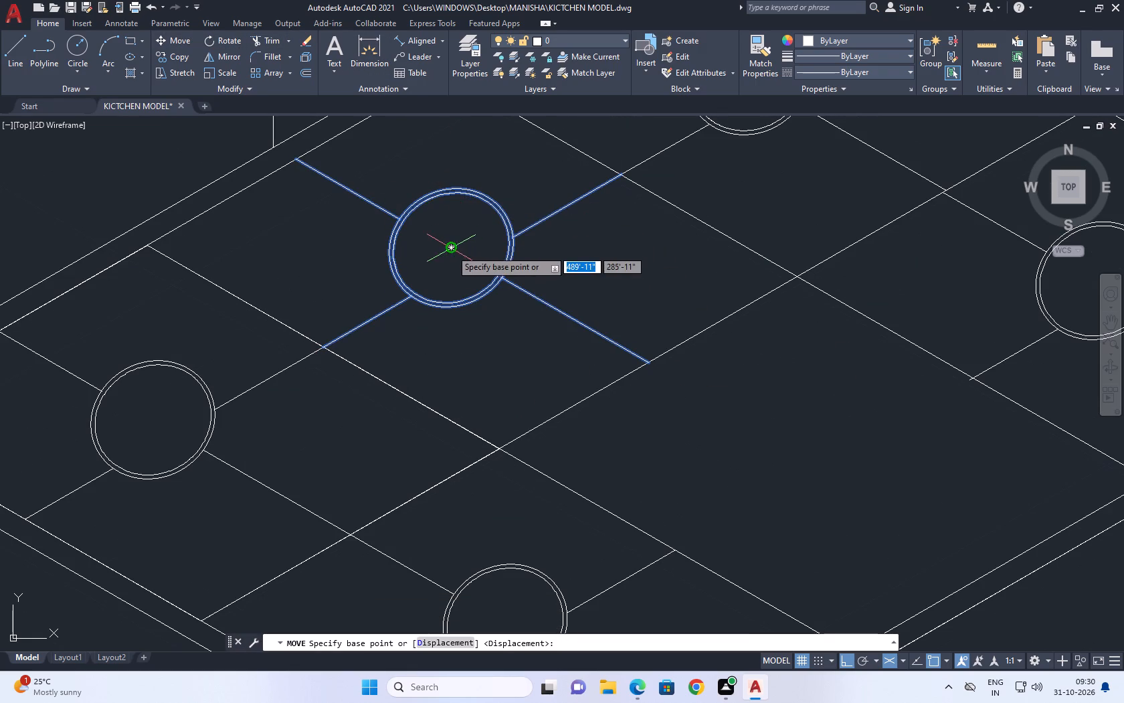
pyautogui.click(450, 249)
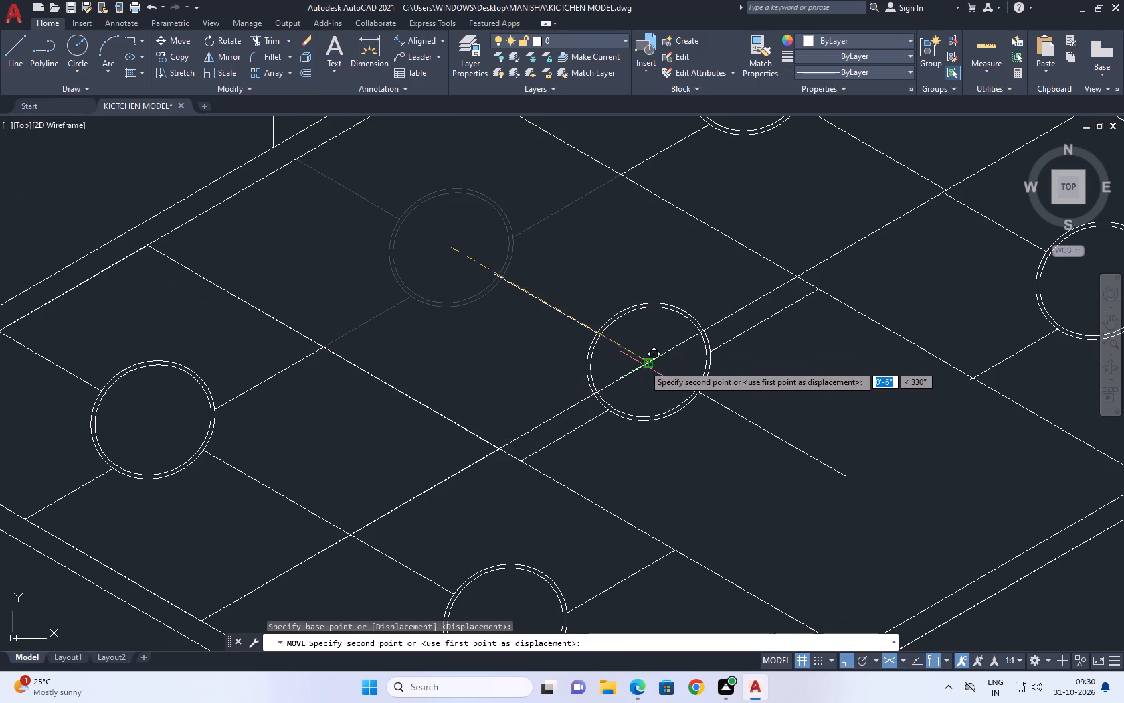
pyautogui.click(644, 362)
# Trim away the part of the hob's lengthwise dividing line inside the central burner, including the piece between its rings on the far side.
pyautogui.moveTo(658, 232); pyautogui.dragTo(713, 305, button='middle')
pyautogui.scroll(-3, 770, 316)
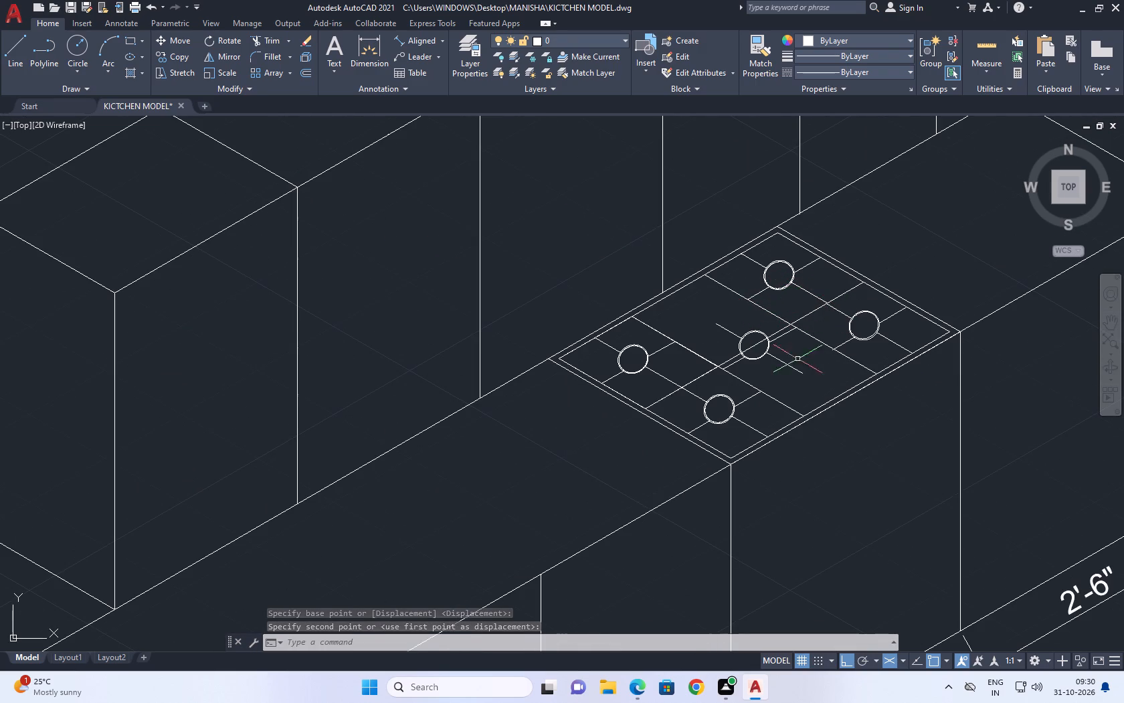
pyautogui.scroll(3, 759, 344)
pyautogui.press('t')
pyautogui.press('r')
pyautogui.press('space')
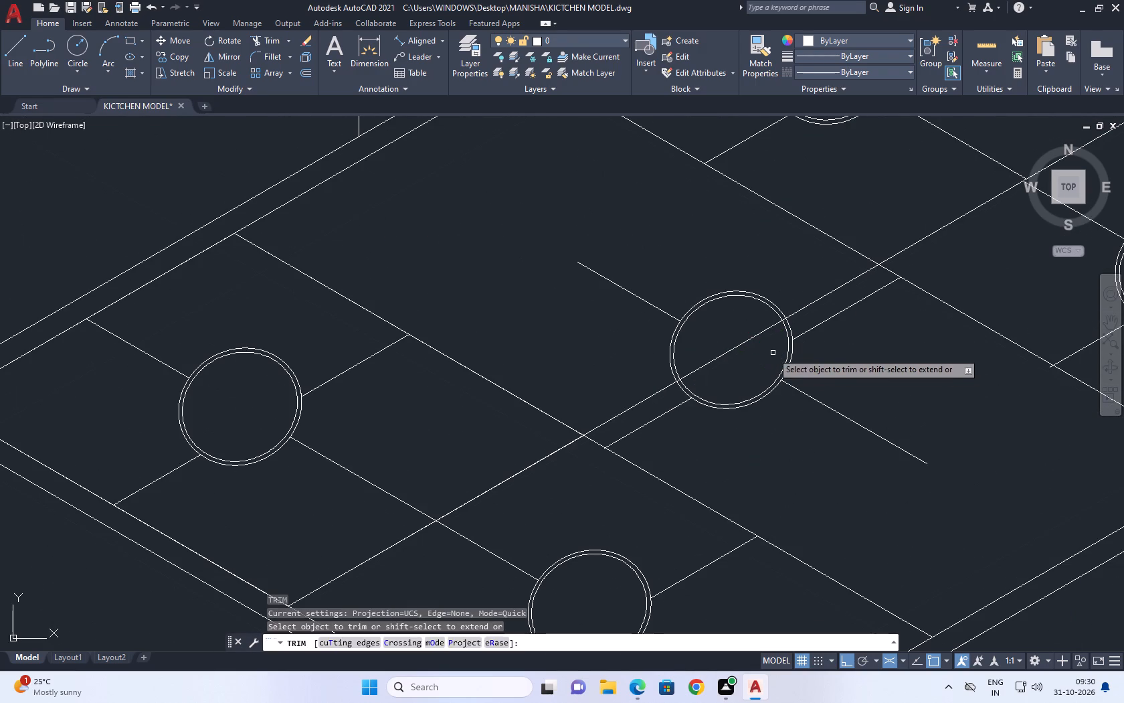
pyautogui.click(748, 345)
pyautogui.click(737, 341)
pyautogui.scroll(3, 791, 325)
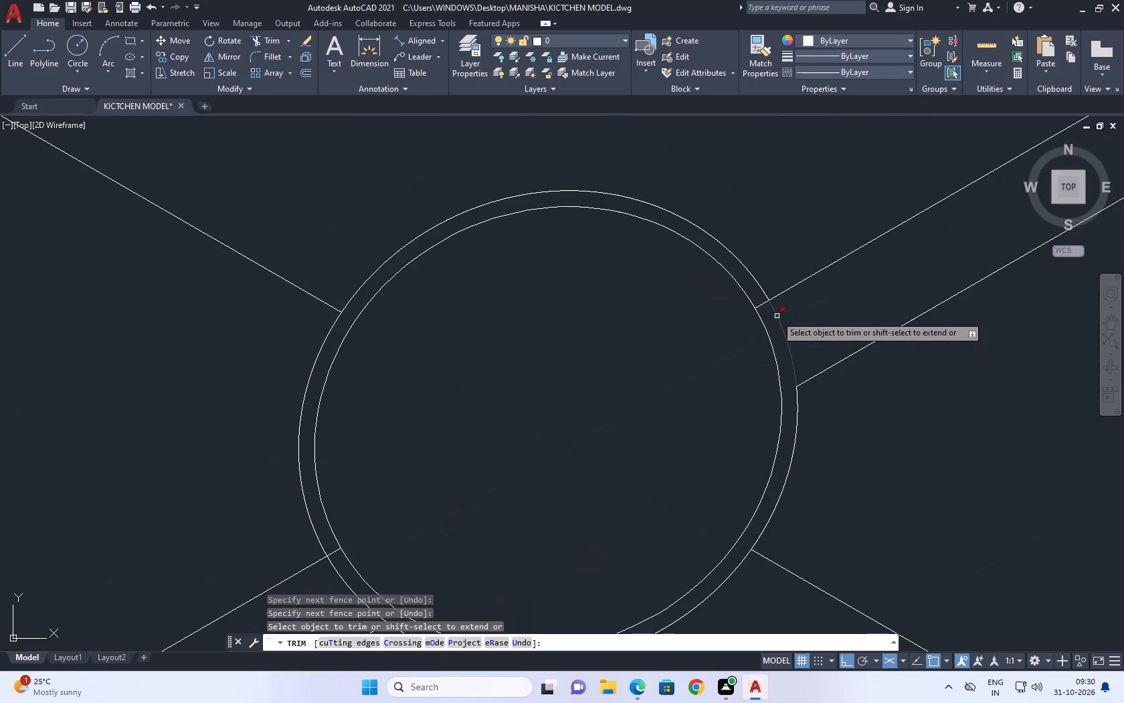
pyautogui.click(761, 305)
# Trim the lengthwise dividing line between the near crosswise divider and the central burner, including the short stub between the burner's rings.
pyautogui.scroll(-4, 769, 301)
pyautogui.scroll(3, 632, 371)
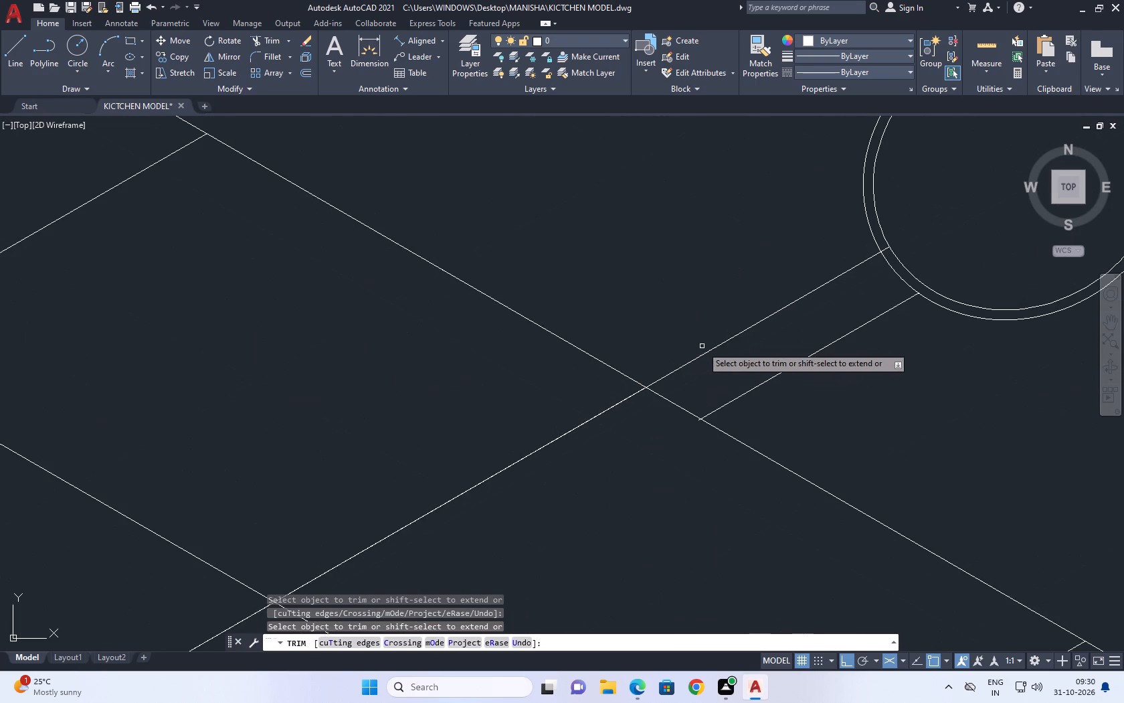
pyautogui.click(713, 355)
pyautogui.click(708, 343)
pyautogui.scroll(-4, 725, 368)
pyautogui.scroll(3, 756, 341)
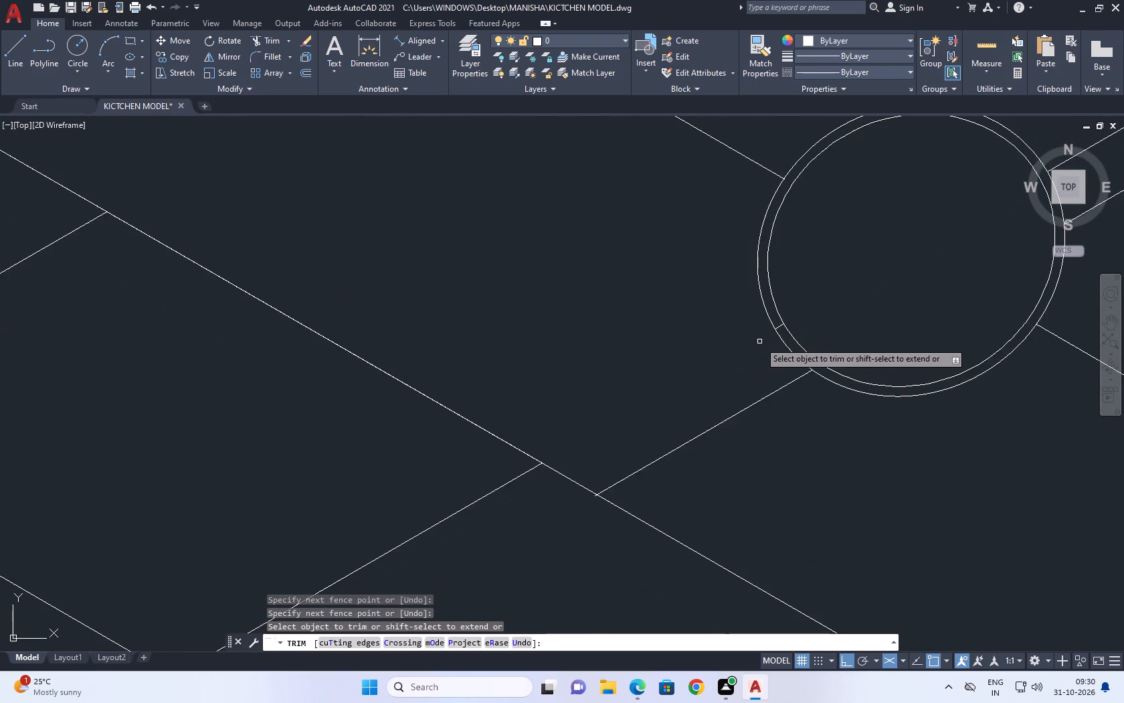
pyautogui.scroll(3, 761, 341)
pyautogui.click(796, 307)
pyautogui.click(791, 295)
pyautogui.scroll(-5, 781, 345)
pyautogui.press('Escape')
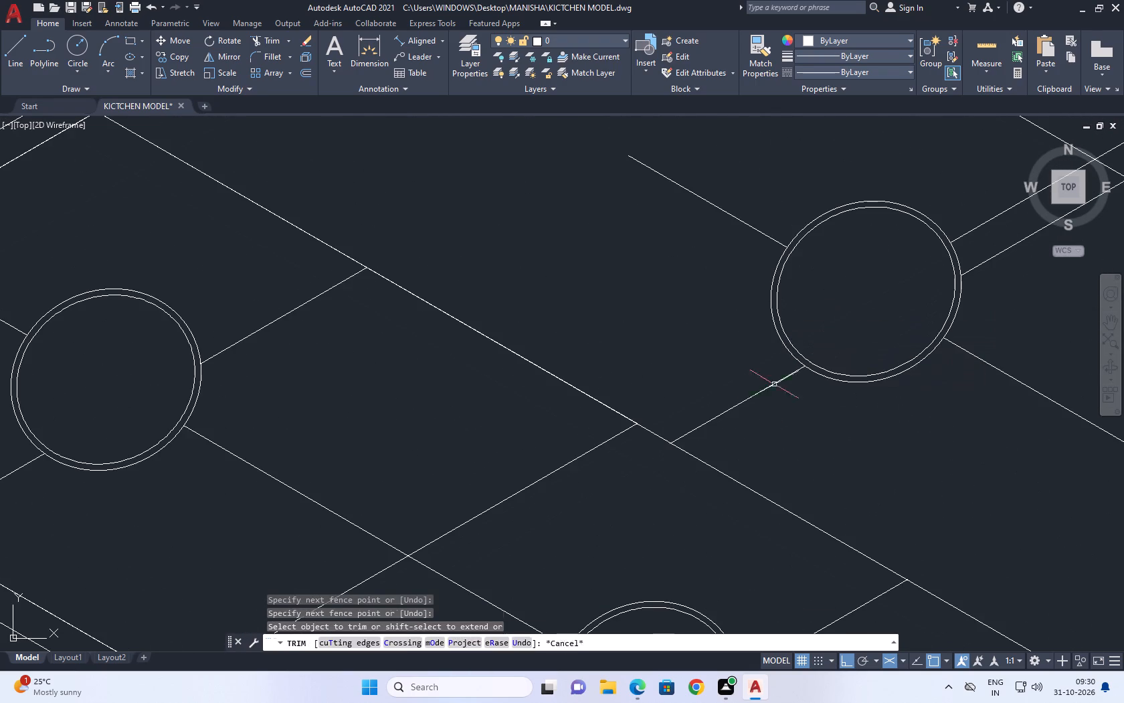
# Trim the tiny overhang of the central burner's near support line past the near crosswise divider.
pyautogui.scroll(3, 668, 459)
pyautogui.press('space')
pyautogui.scroll(3, 672, 398)
pyautogui.click(672, 410)
pyautogui.scroll(-2, 620, 412)
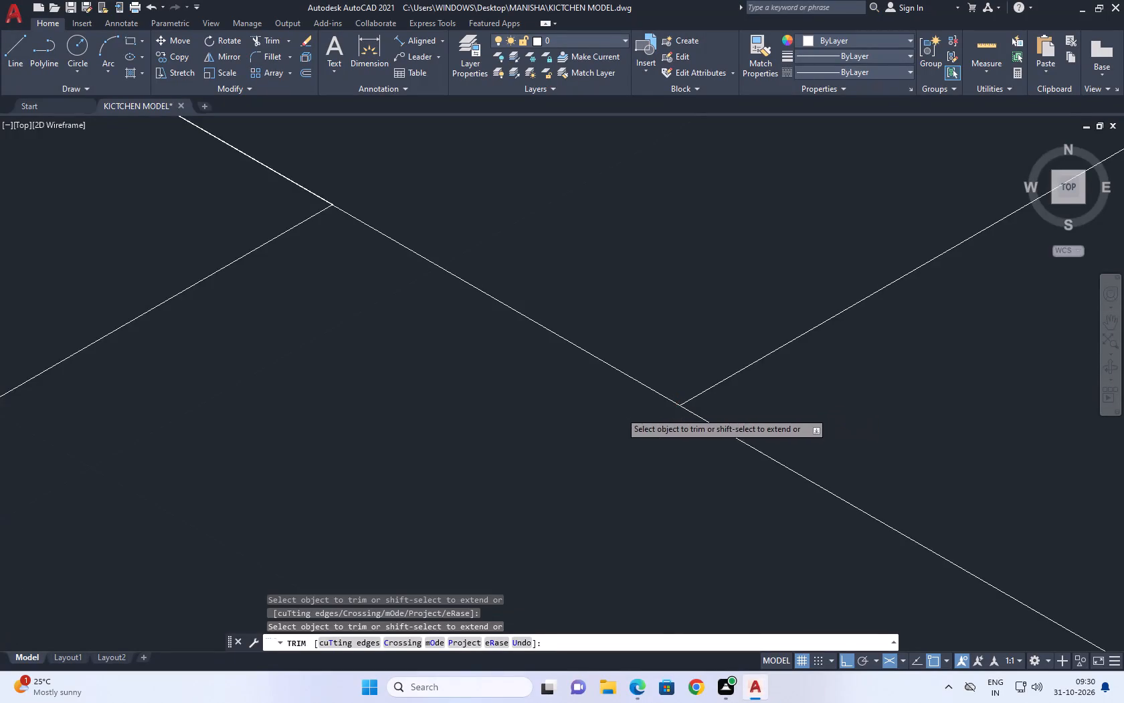
pyautogui.scroll(-7, 620, 412)
pyautogui.scroll(2, 806, 309)
pyautogui.press('Escape')
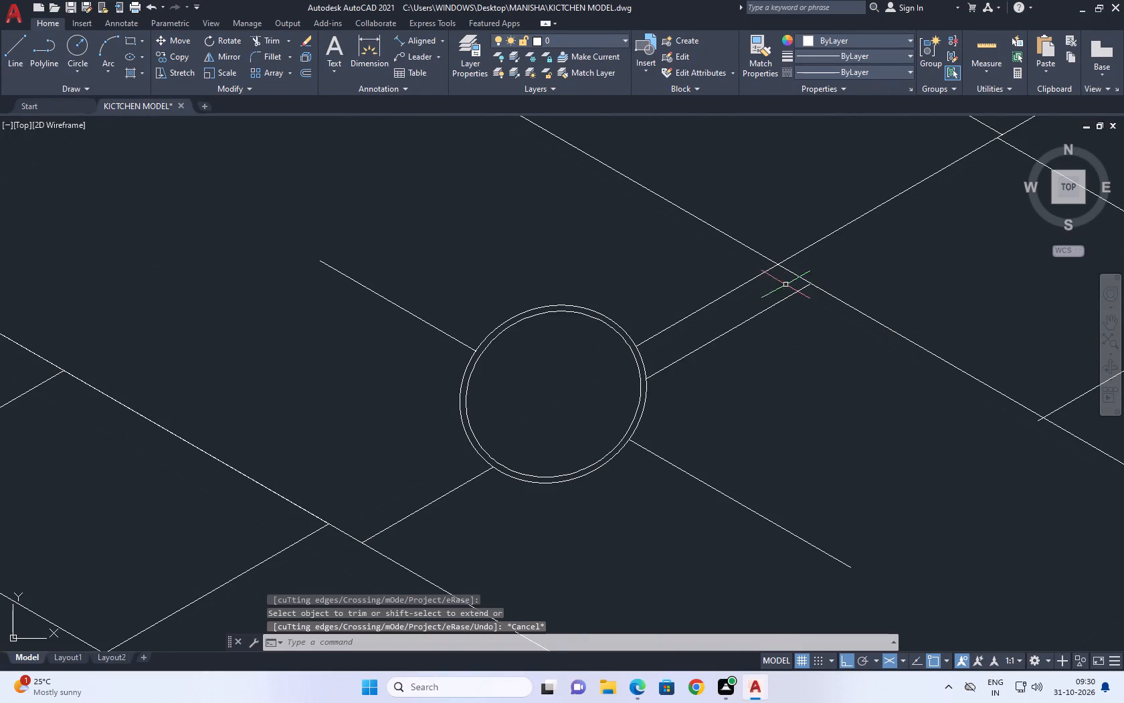
# Shorten the far part of the lengthwise dividing line so it starts at its intersection with the far crosswise divider.
pyautogui.moveTo(693, 298); pyautogui.dragTo(715, 313, button='middle')
pyautogui.scroll(1, 741, 331)
pyautogui.click(741, 331)
pyautogui.click(701, 290)
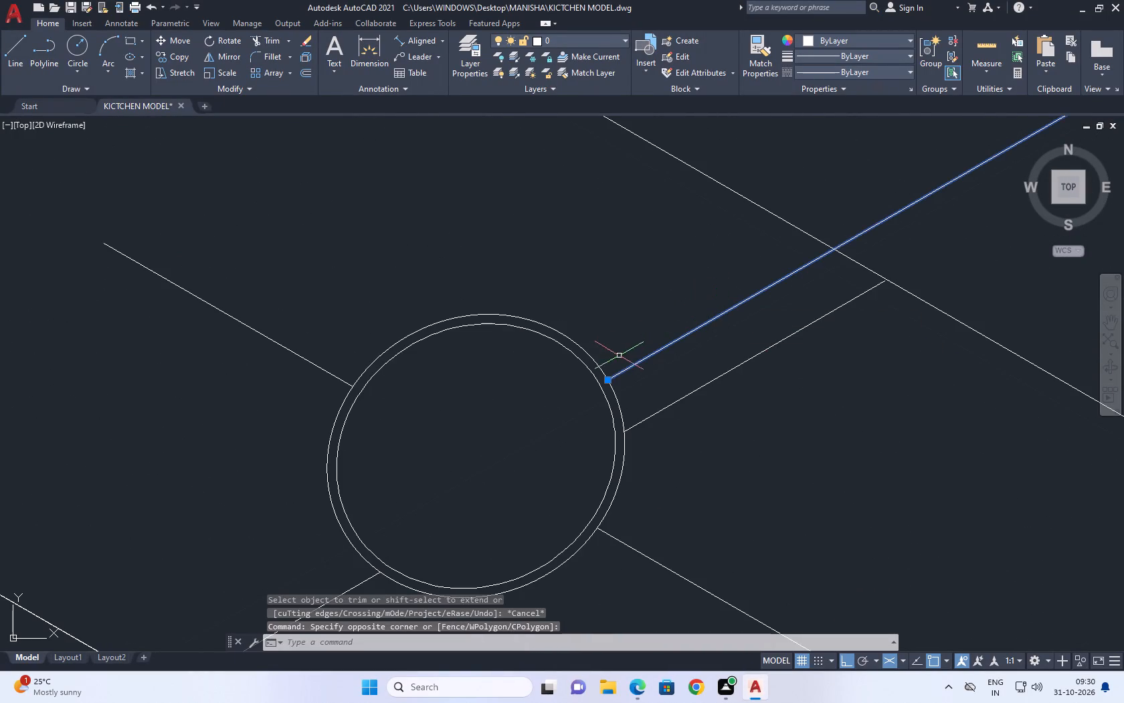
pyautogui.moveTo(608, 379); pyautogui.dragTo(623, 368)
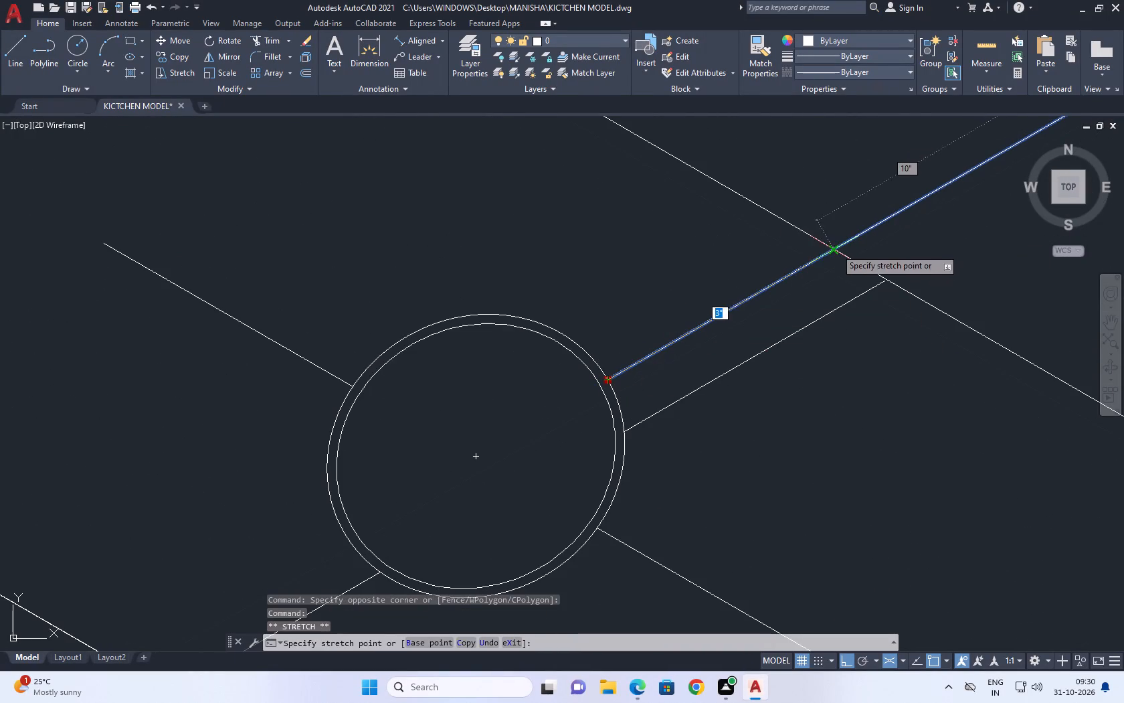
pyautogui.click(834, 249)
pyautogui.scroll(-5, 830, 224)
pyautogui.press('Escape')
pyautogui.moveTo(837, 259); pyautogui.dragTo(840, 266, button='middle')
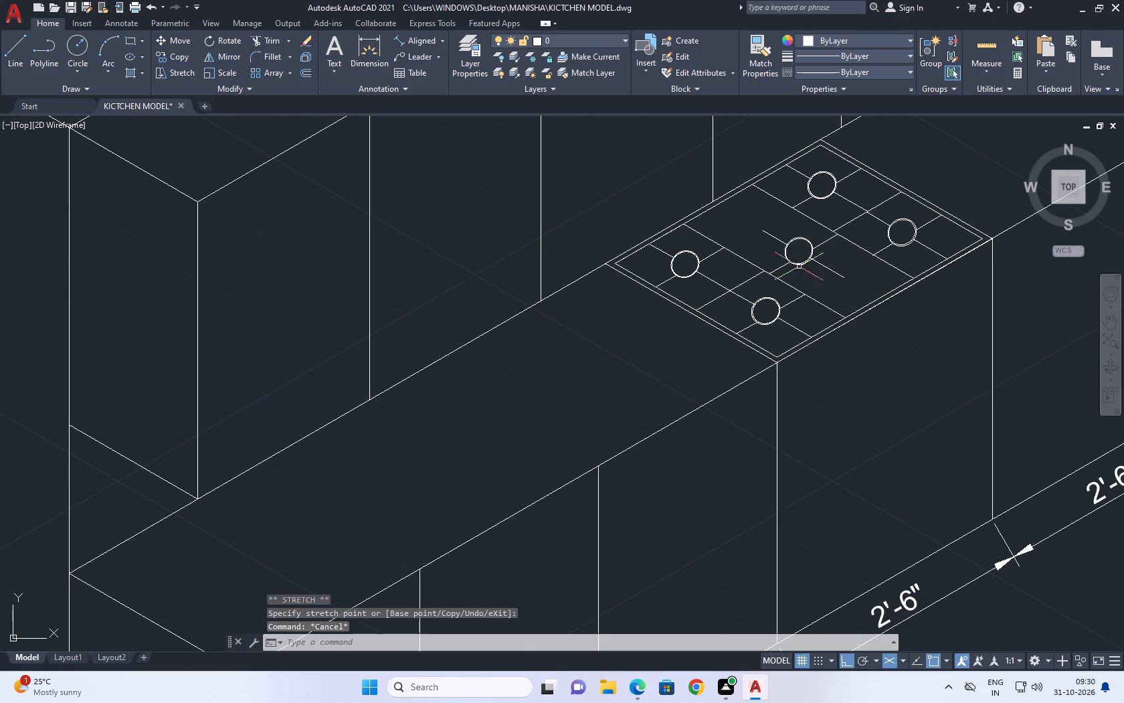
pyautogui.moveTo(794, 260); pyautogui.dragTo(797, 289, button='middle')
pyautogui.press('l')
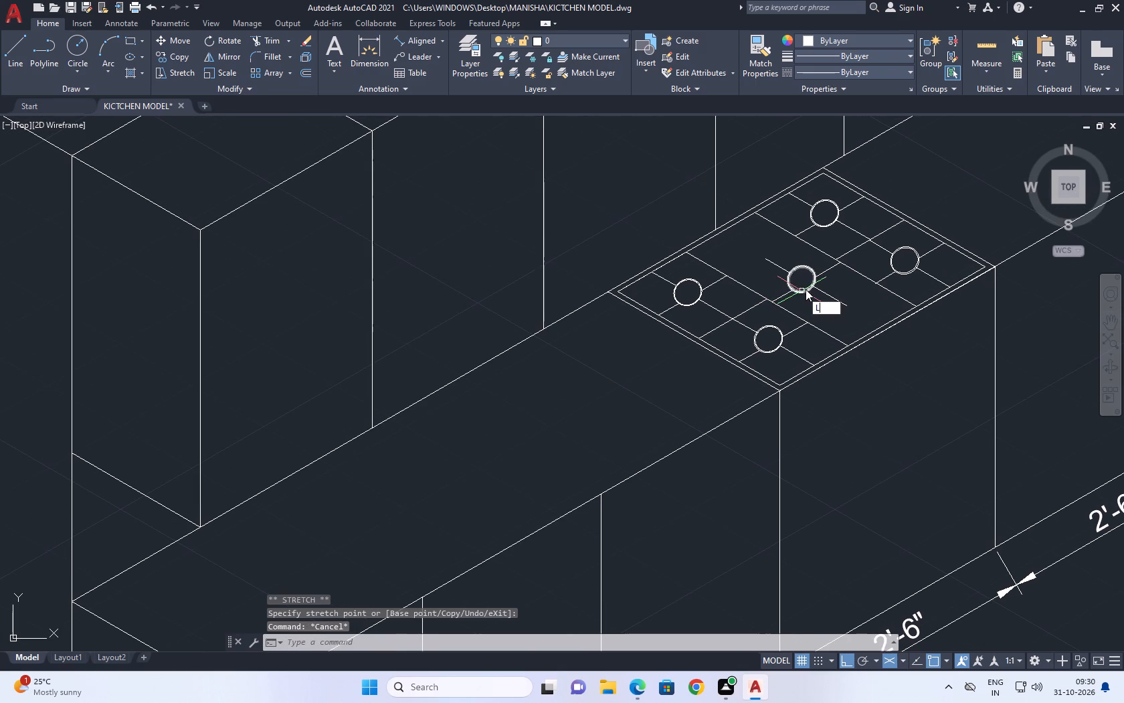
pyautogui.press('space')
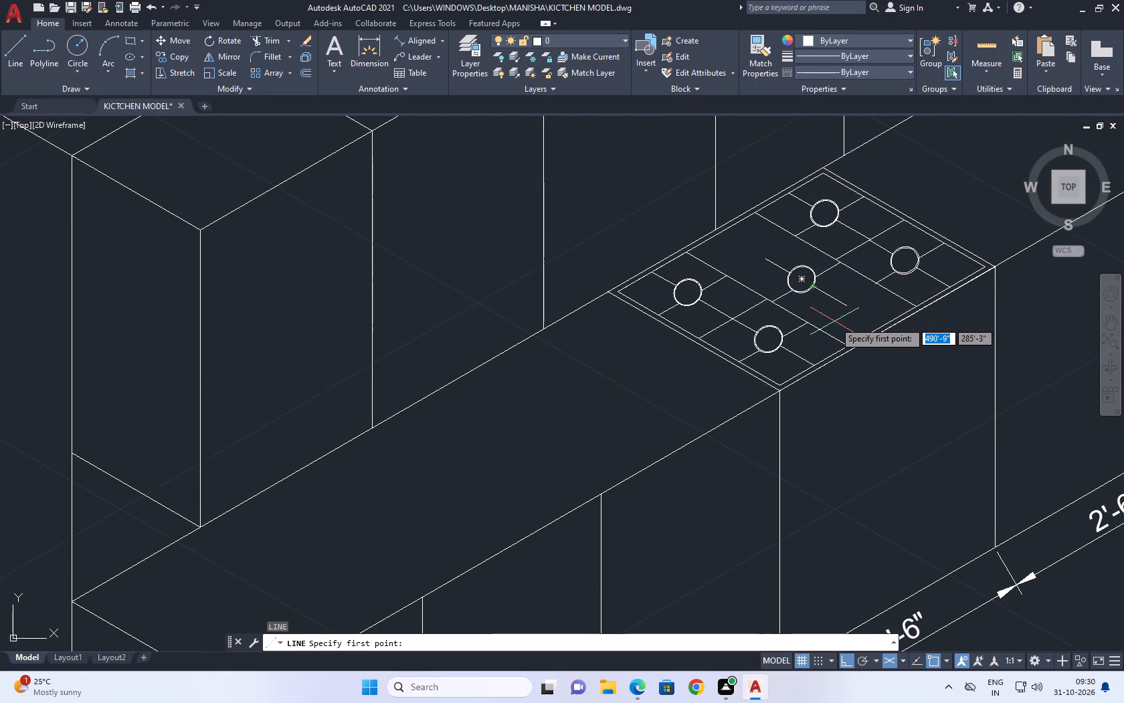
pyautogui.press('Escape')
# Draw a lengthwise guide line joining the facing support-line ends of the two front-row corner burners.
pyautogui.moveTo(821, 266); pyautogui.dragTo(814, 273, button='middle')
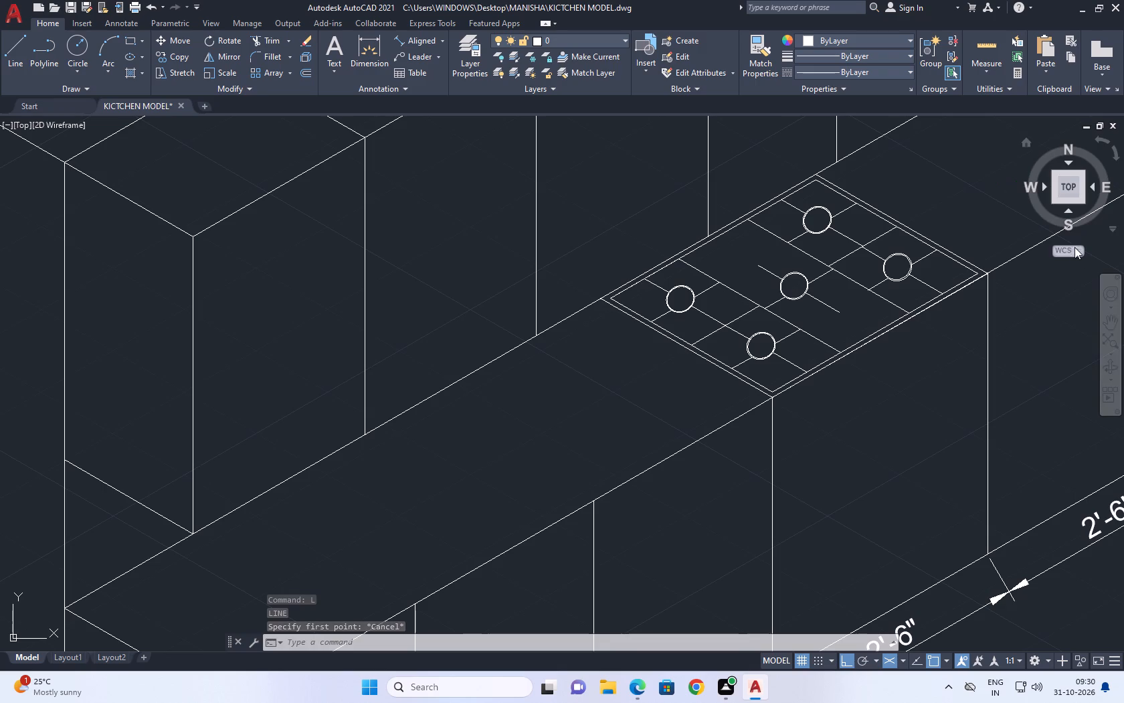
pyautogui.moveTo(905, 309); pyautogui.dragTo(830, 319, button='middle')
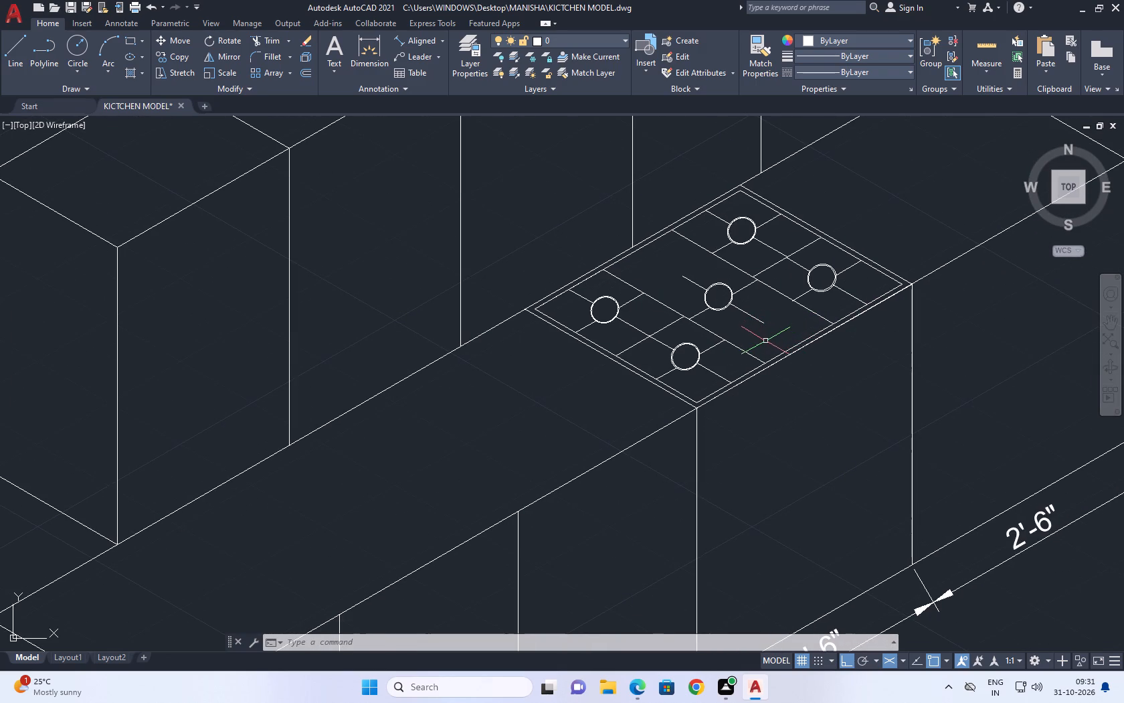
pyautogui.moveTo(760, 323); pyautogui.dragTo(739, 339, button='middle')
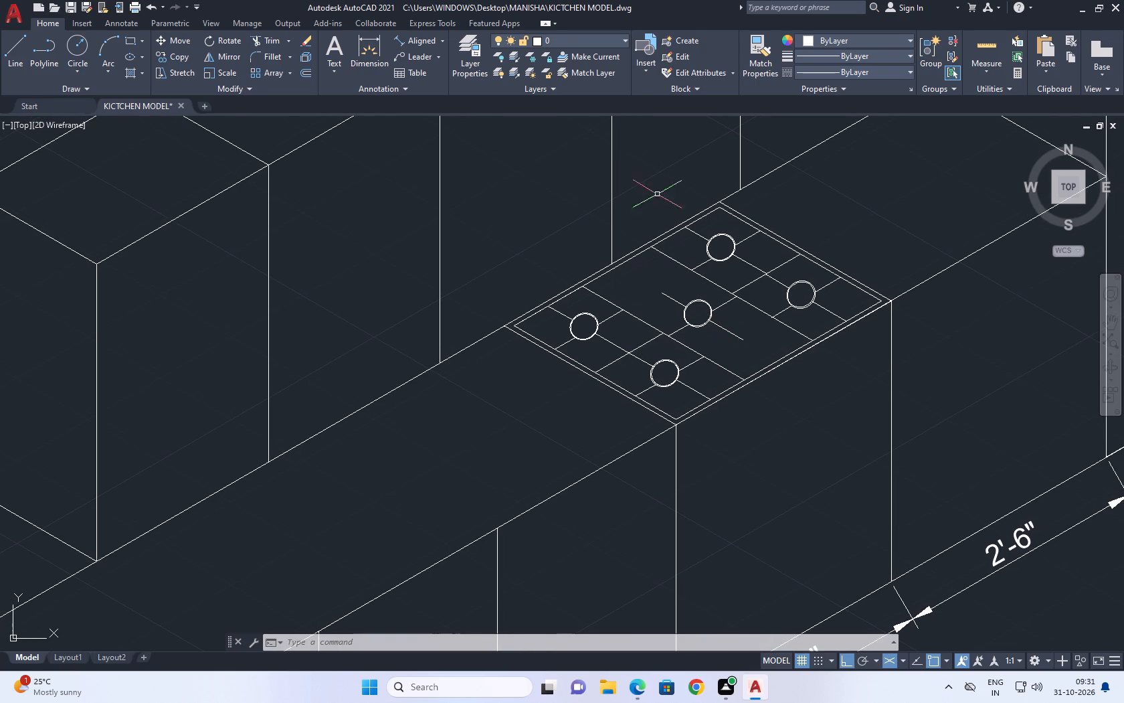
pyautogui.click(2, 60)
pyautogui.scroll(1, 705, 324)
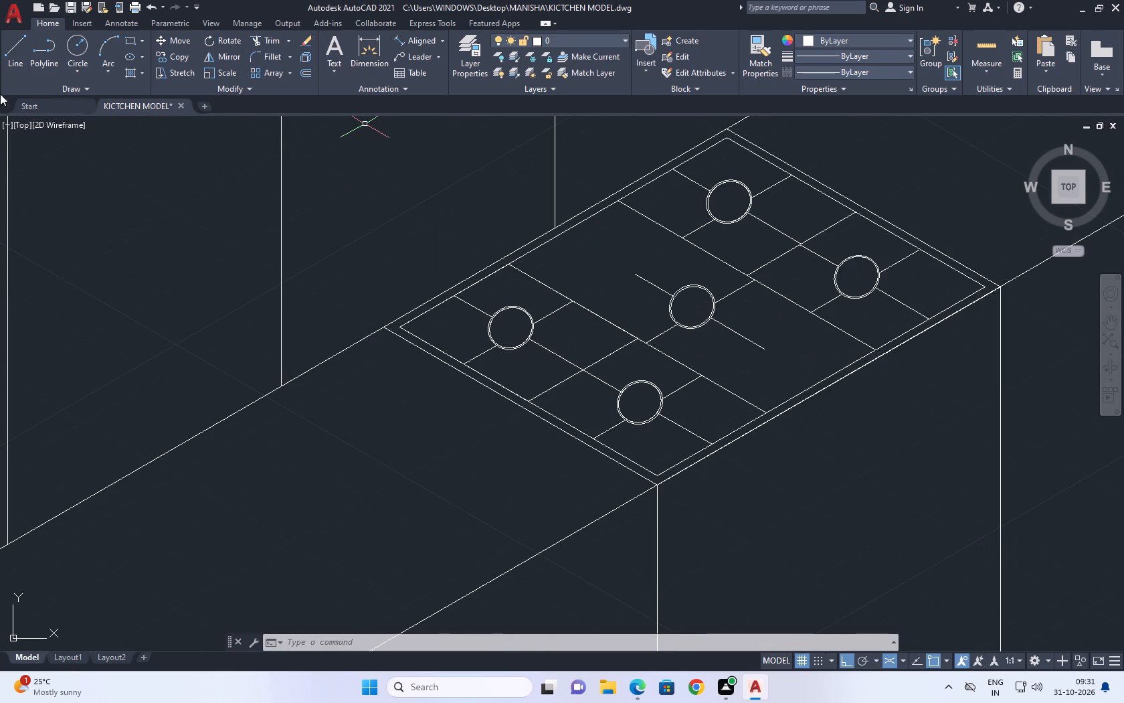
pyautogui.click(17, 42)
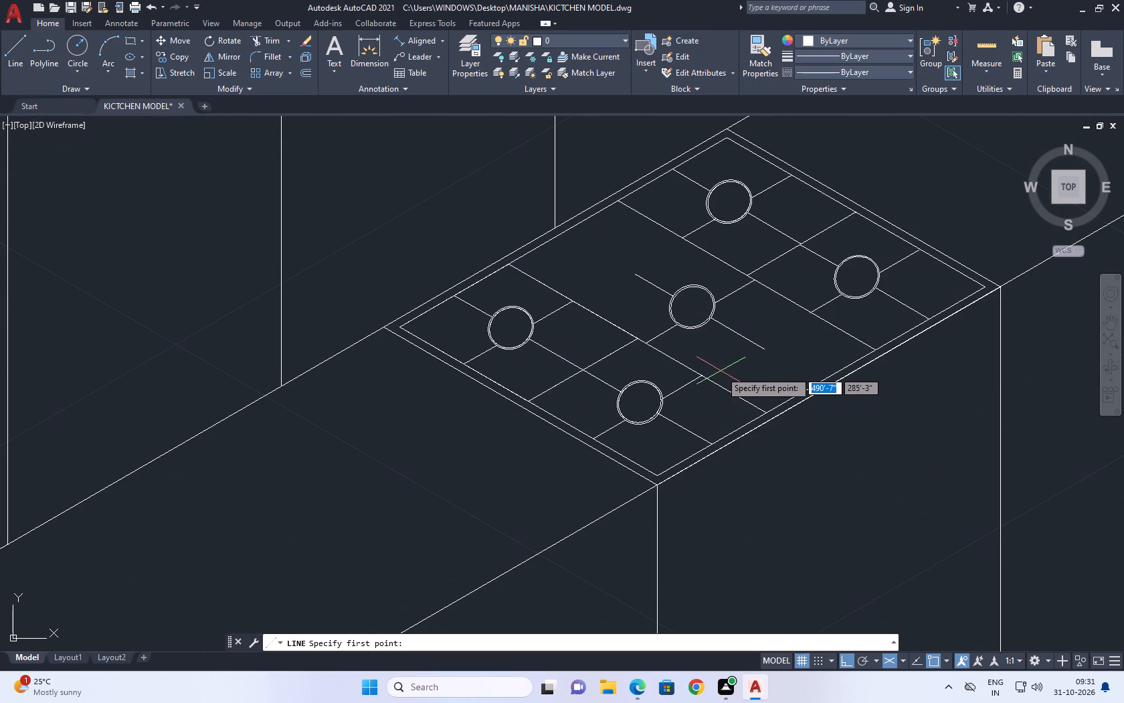
pyautogui.click(696, 376)
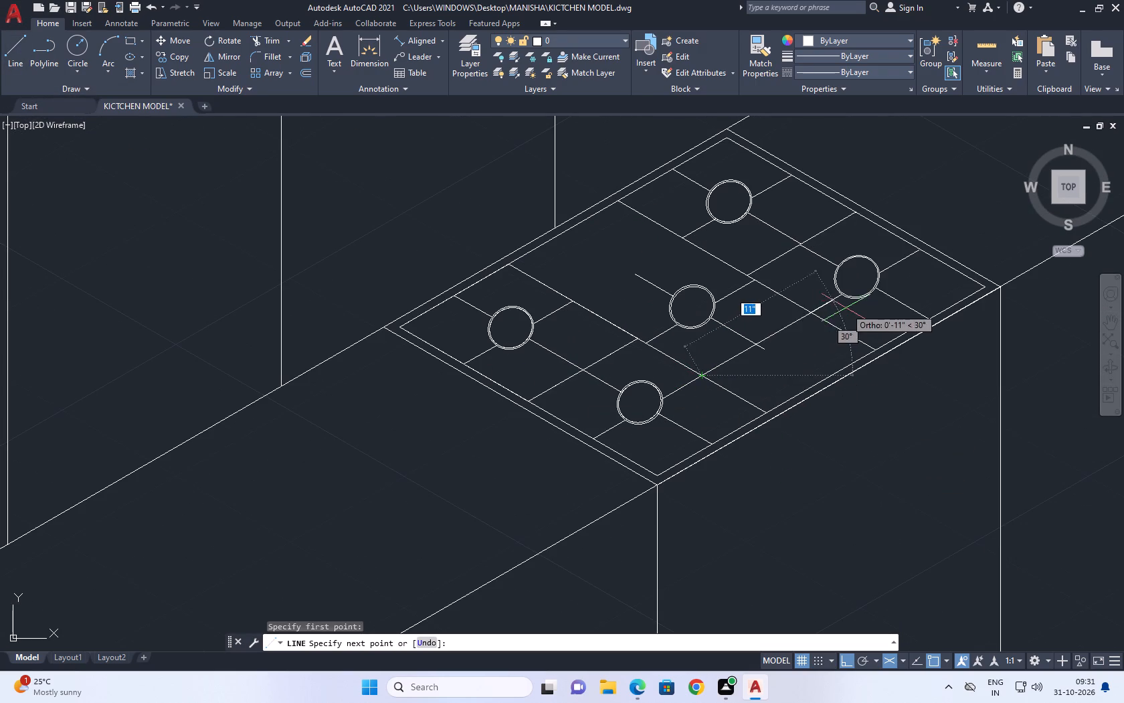
pyautogui.click(819, 309)
pyautogui.rightClick(824, 299)
pyautogui.click(858, 321)
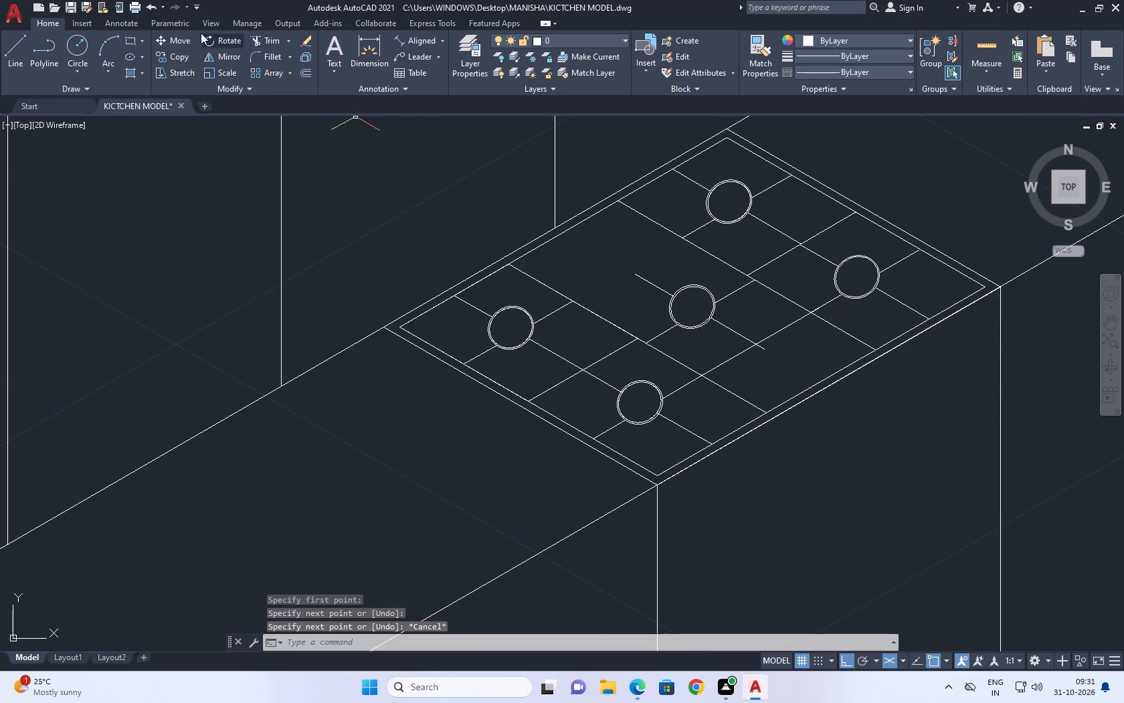
# Draw a lengthwise guide line joining the facing support-line ends of the two back-row corner burners.
pyautogui.click(4, 46)
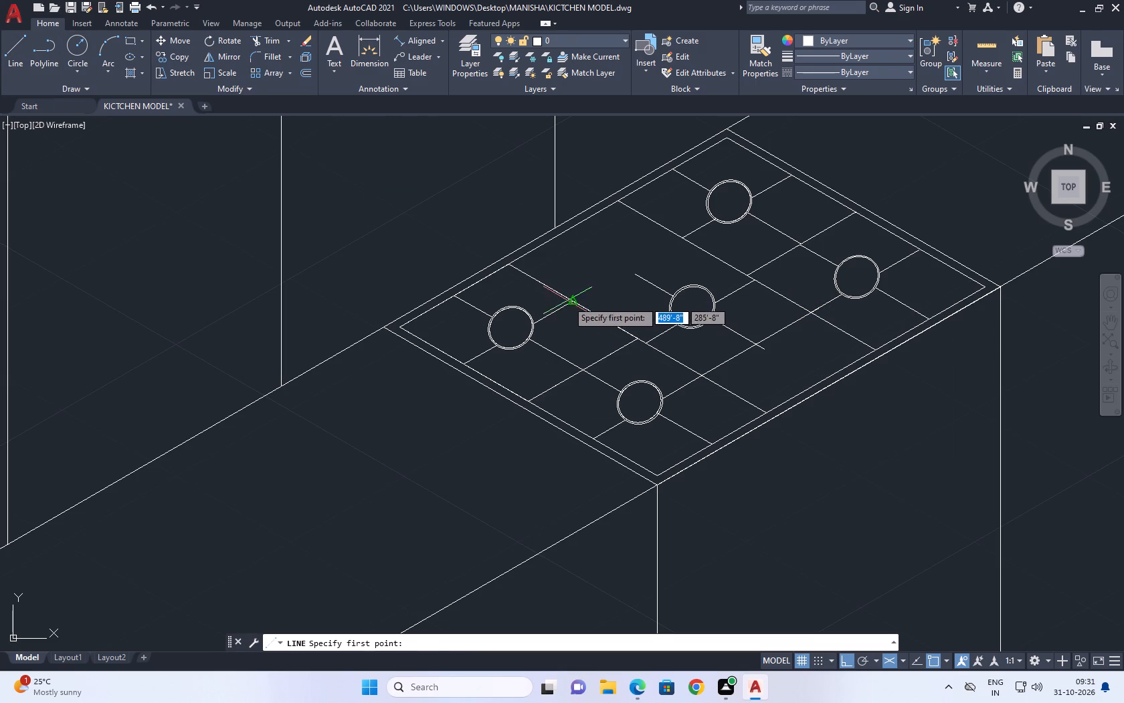
pyautogui.click(567, 301)
pyautogui.click(686, 236)
pyautogui.rightClick(697, 223)
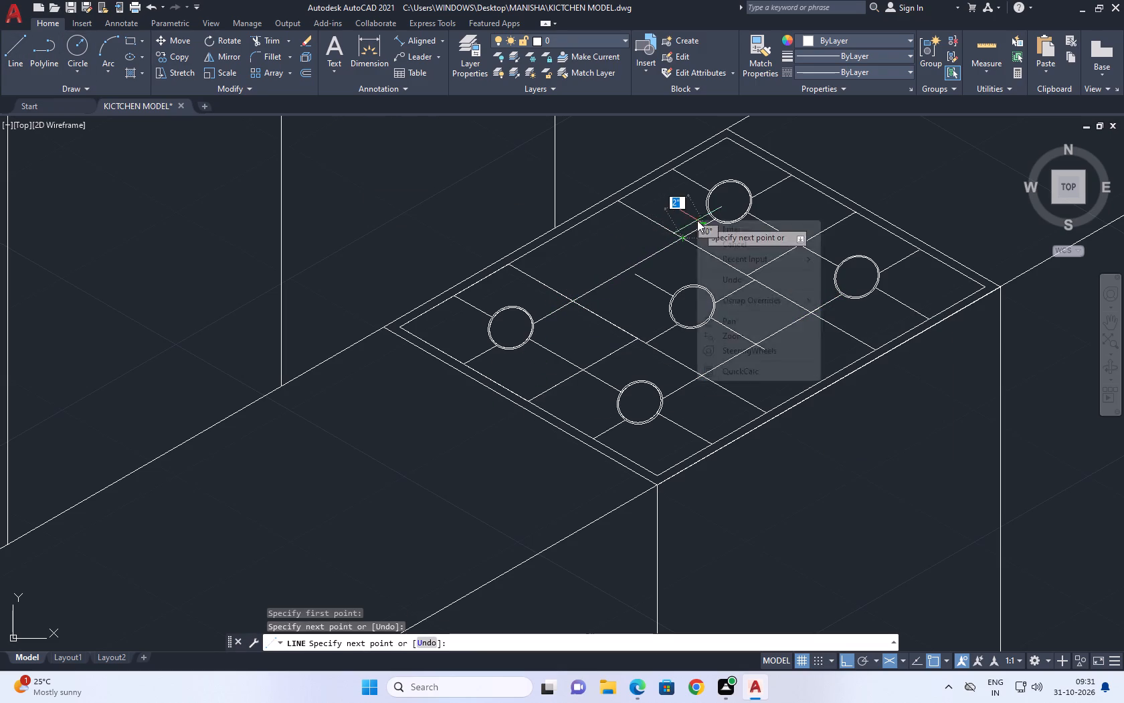
pyautogui.click(733, 242)
# Trim the central burner's front crosswise support line where it extends past the front guide line.
pyautogui.scroll(3, 740, 345)
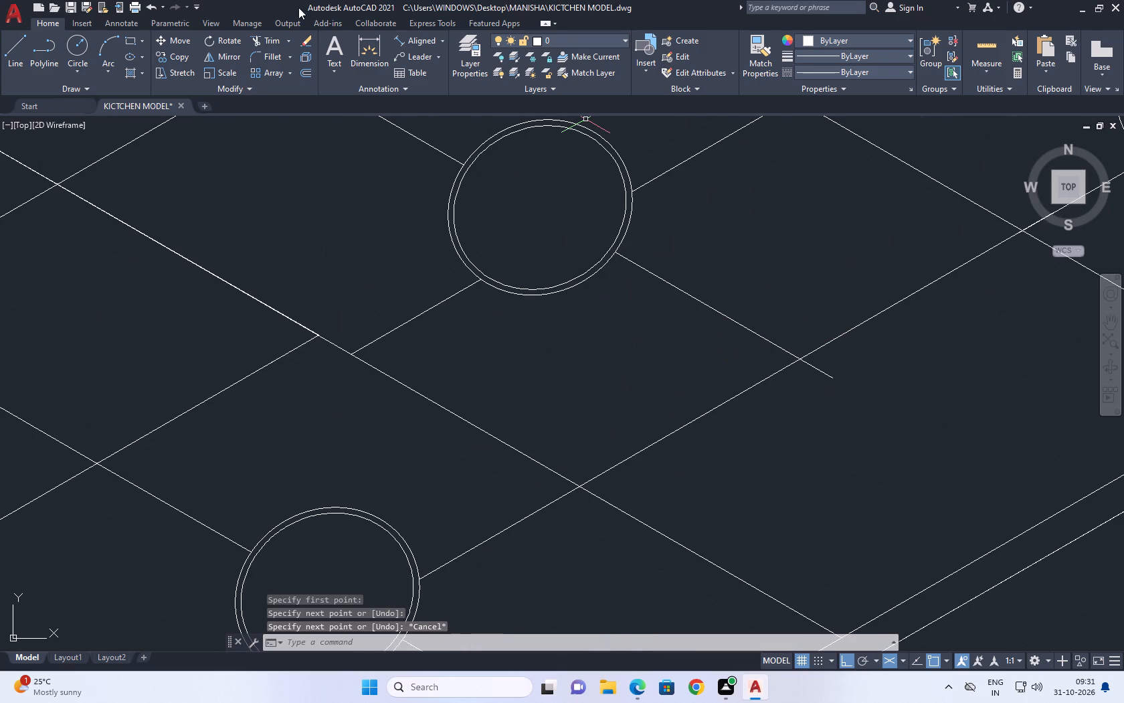
pyautogui.click(259, 42)
pyautogui.click(842, 355)
pyautogui.click(818, 382)
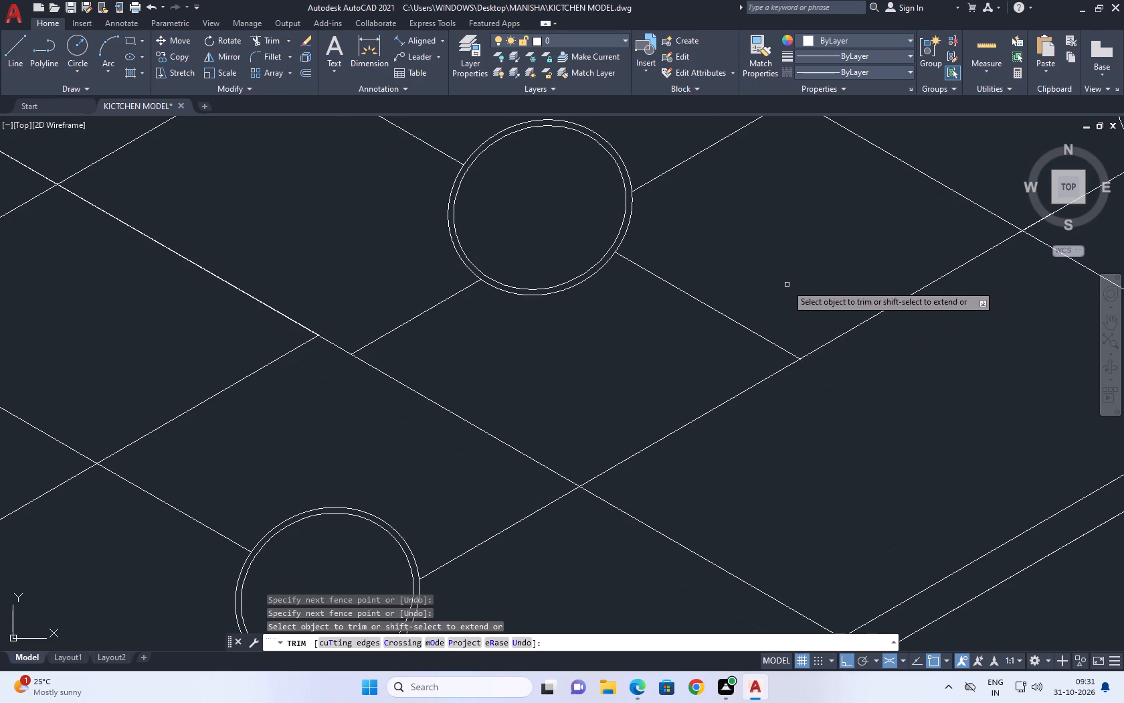
pyautogui.rightClick(786, 284)
pyautogui.click(818, 307)
# Stretch the outer end of the central burner's back crosswise support line to meet the back guide line.
pyautogui.moveTo(564, 224); pyautogui.dragTo(652, 343, button='middle')
pyautogui.scroll(-2, 670, 361)
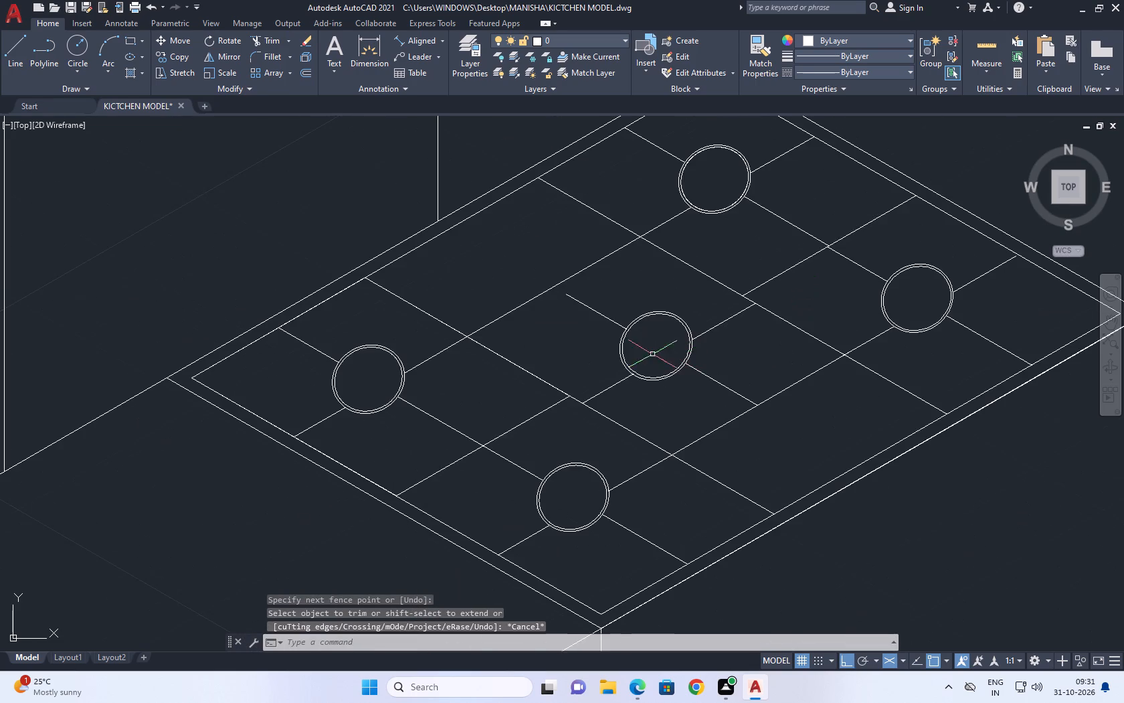
pyautogui.scroll(1, 595, 312)
pyautogui.click(587, 305)
pyautogui.click(551, 287)
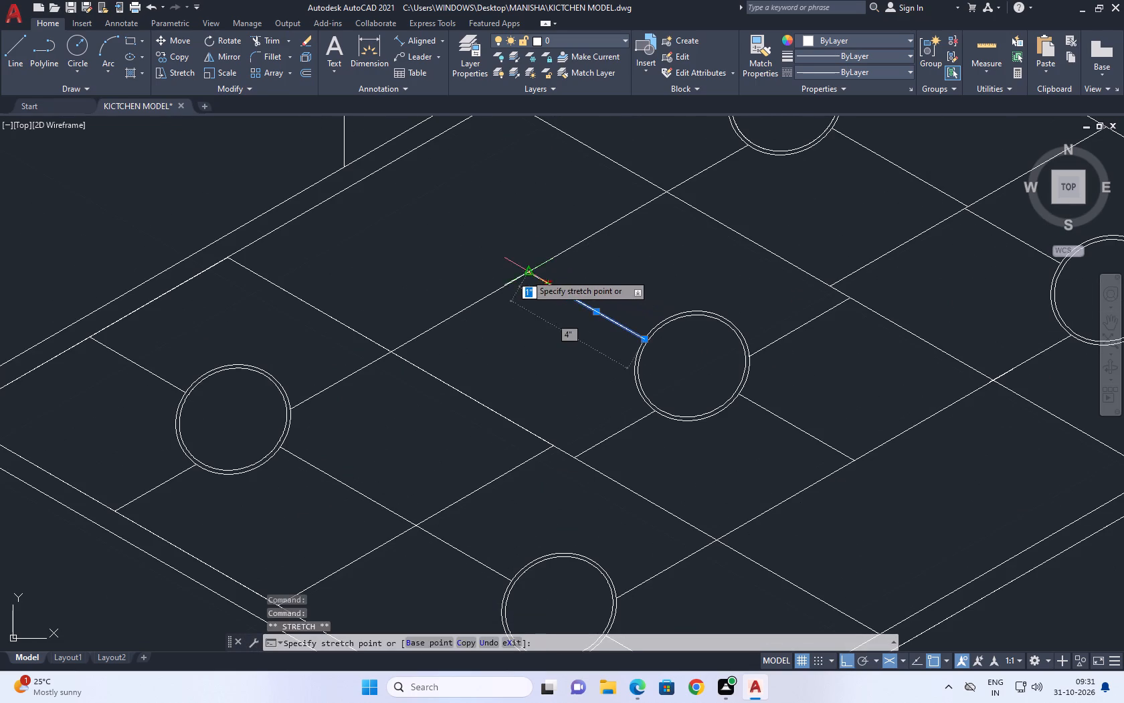
pyautogui.click(521, 272)
pyautogui.scroll(1, 517, 275)
pyautogui.click(523, 275)
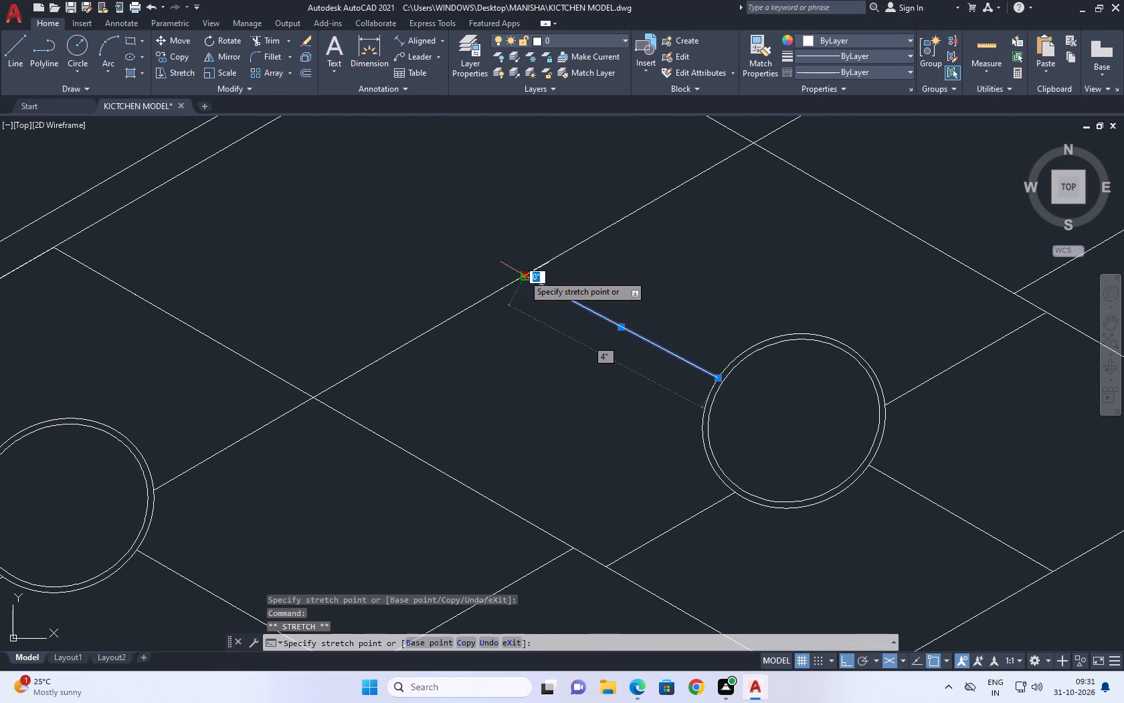
pyautogui.click(533, 272)
pyautogui.scroll(-2, 582, 269)
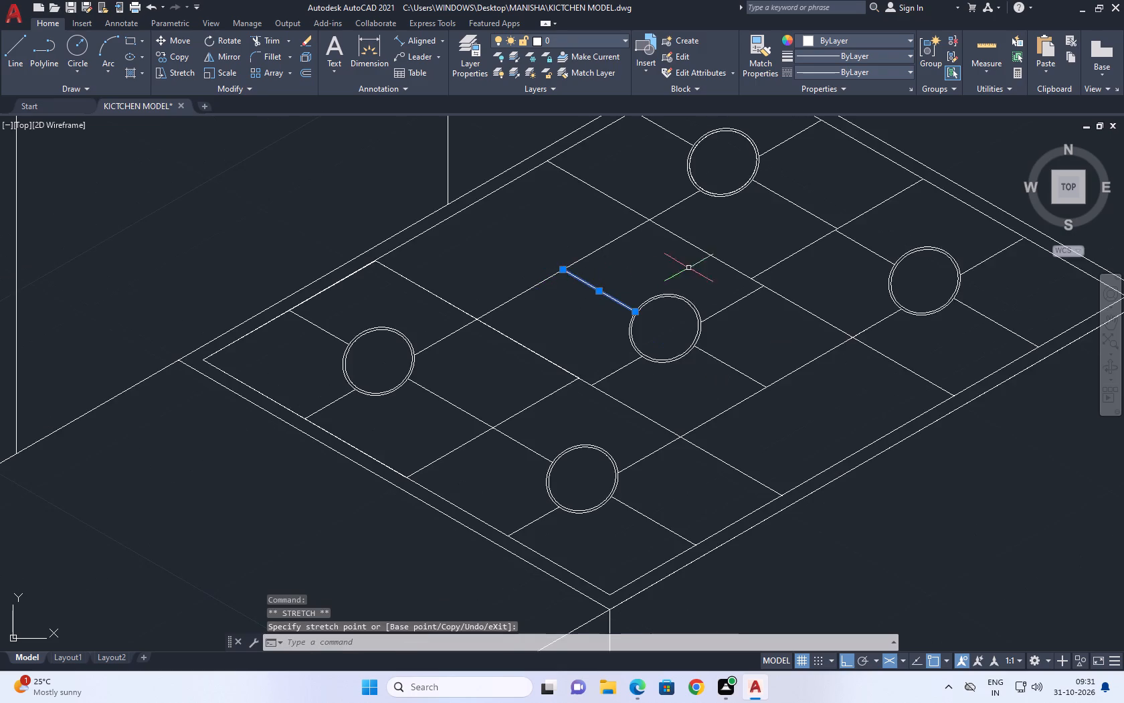
pyautogui.moveTo(707, 262); pyautogui.dragTo(632, 286, button='middle')
pyautogui.rightClick(618, 284)
pyautogui.click(680, 508)
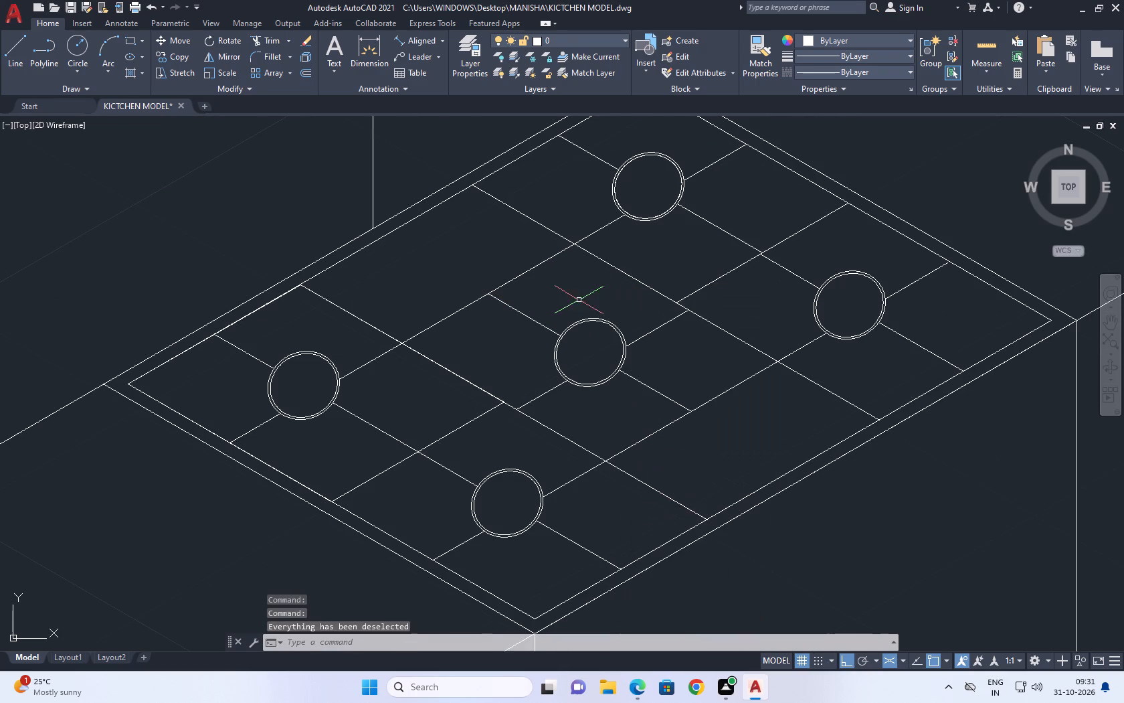
# Erase the front and back guide lines between the corner burners.
pyautogui.scroll(-1, 662, 343)
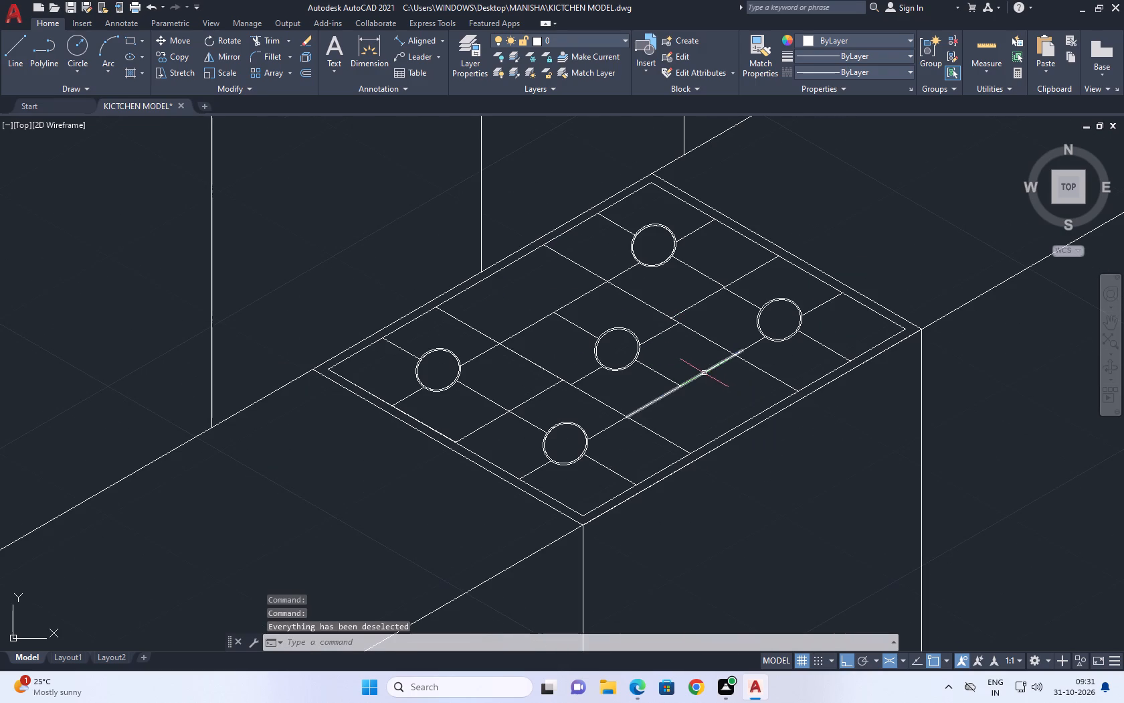
pyautogui.click(704, 372)
pyautogui.click(583, 310)
pyautogui.click(574, 303)
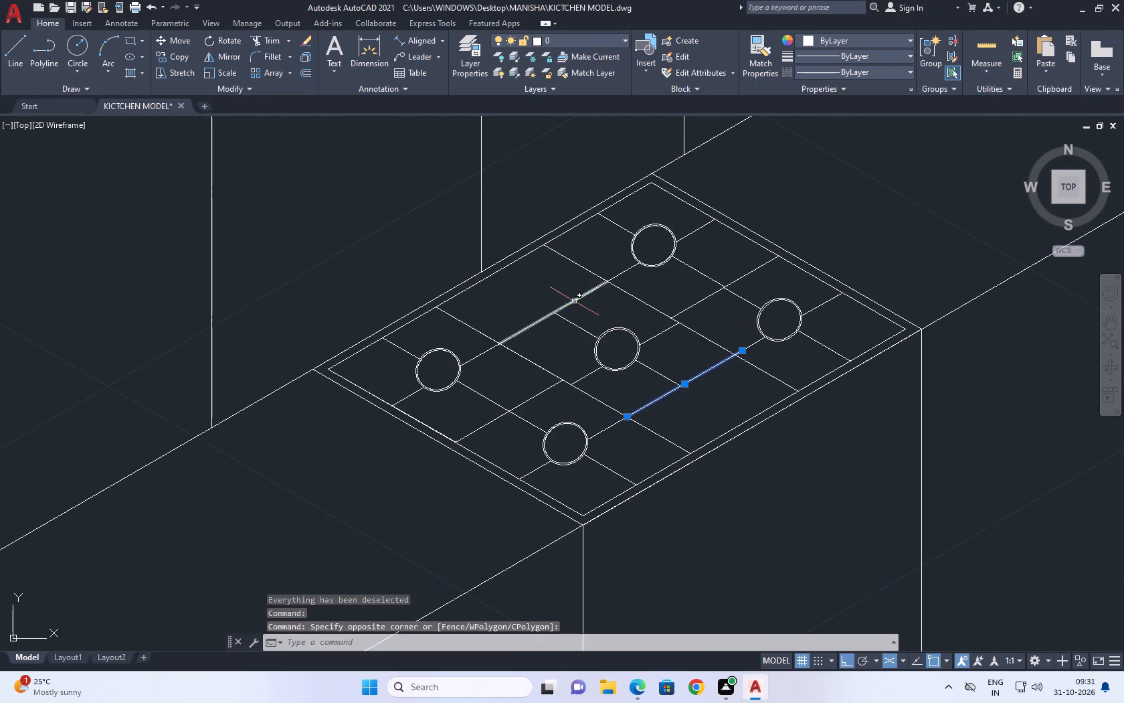
pyautogui.click(574, 300)
pyautogui.rightClick(558, 291)
pyautogui.click(619, 378)
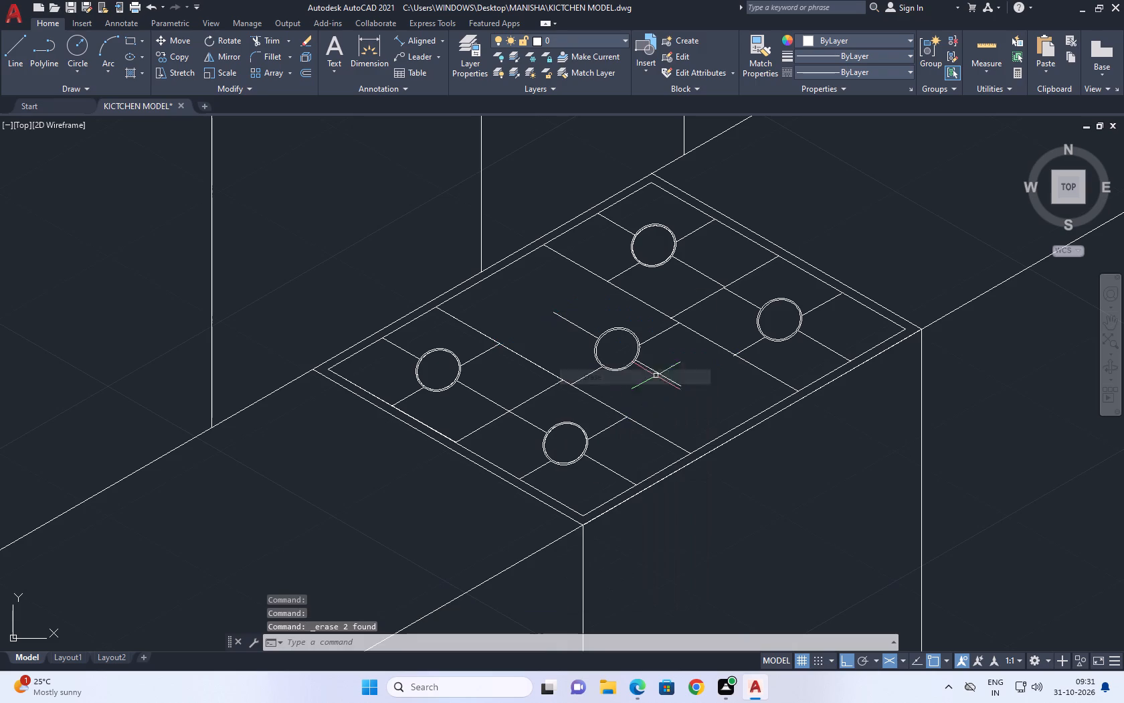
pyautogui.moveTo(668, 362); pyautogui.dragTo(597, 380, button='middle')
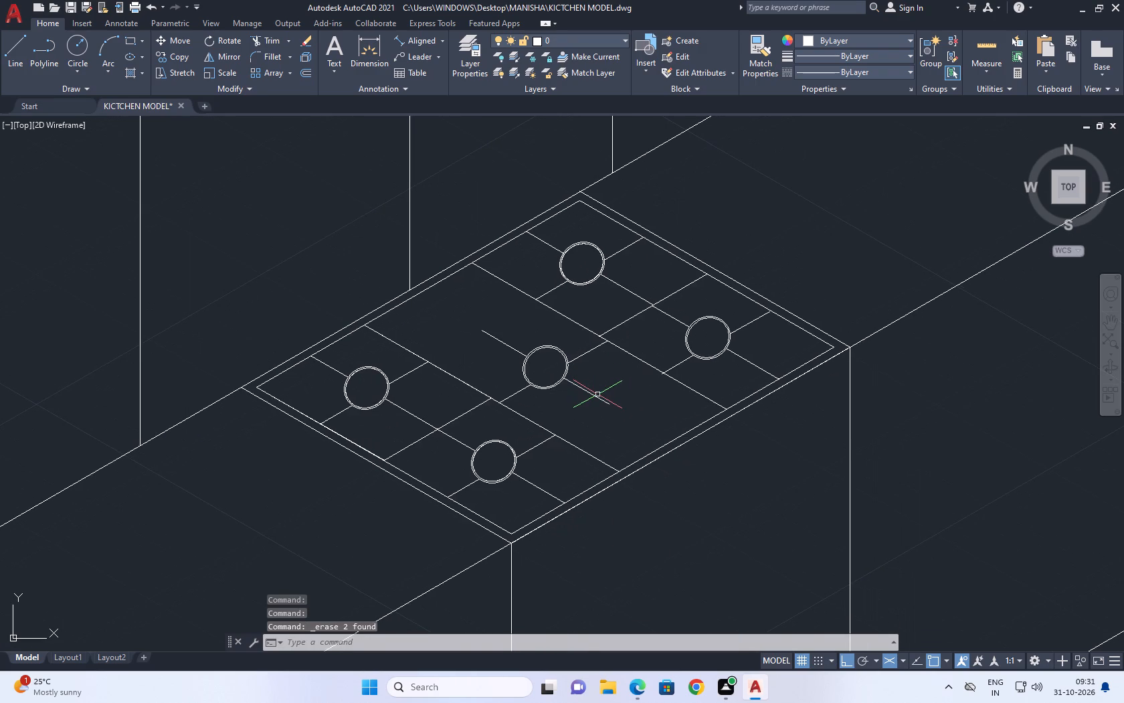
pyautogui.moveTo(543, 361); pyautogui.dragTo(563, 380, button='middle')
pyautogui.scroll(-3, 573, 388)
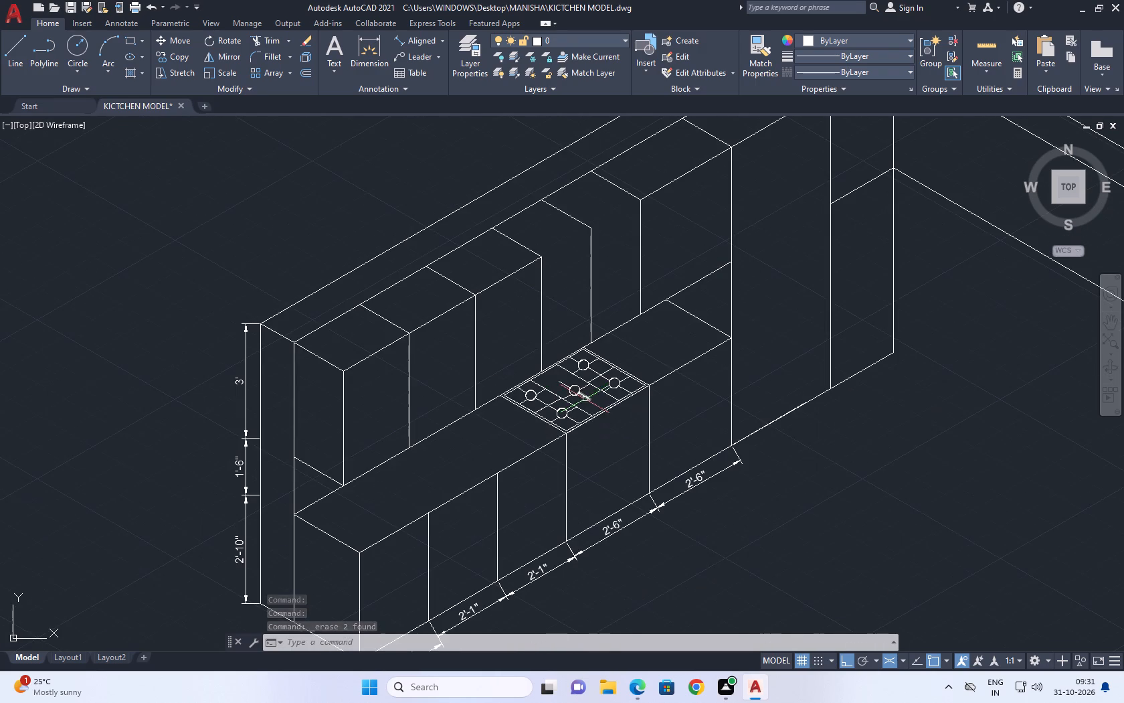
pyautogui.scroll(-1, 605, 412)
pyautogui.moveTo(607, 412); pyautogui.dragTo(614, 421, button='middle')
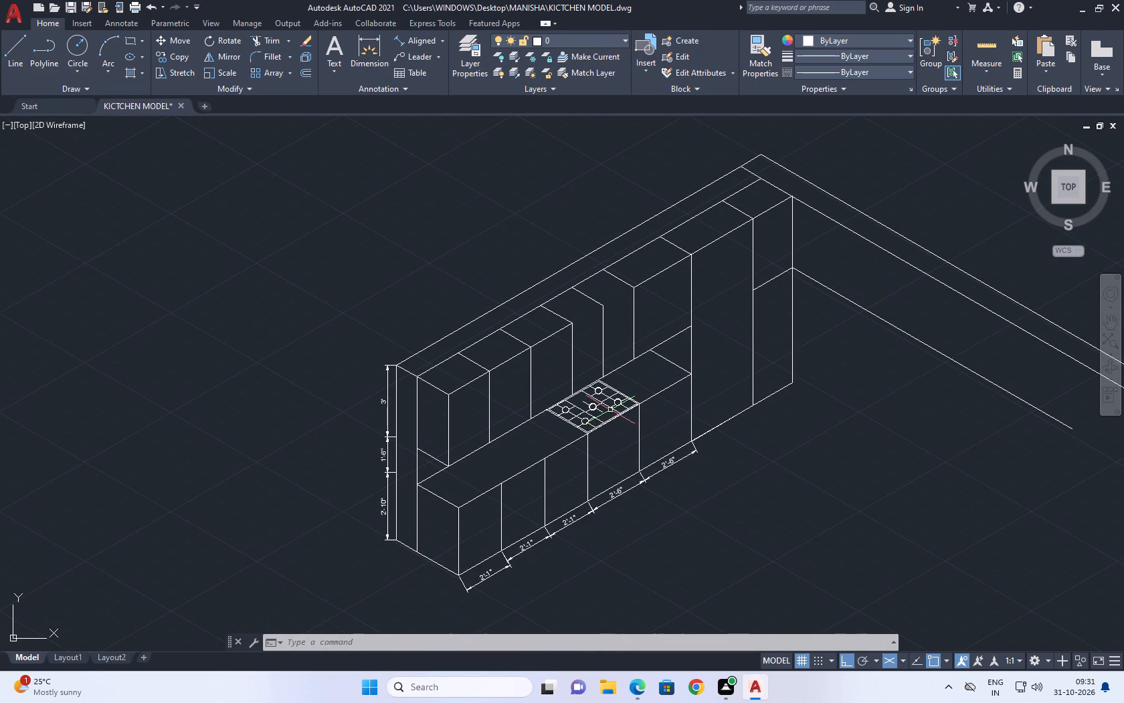
# Erase the extra line lying along the hob's front inner border.
pyautogui.moveTo(583, 455); pyautogui.dragTo(610, 313, button='middle')
pyautogui.scroll(3, 632, 285)
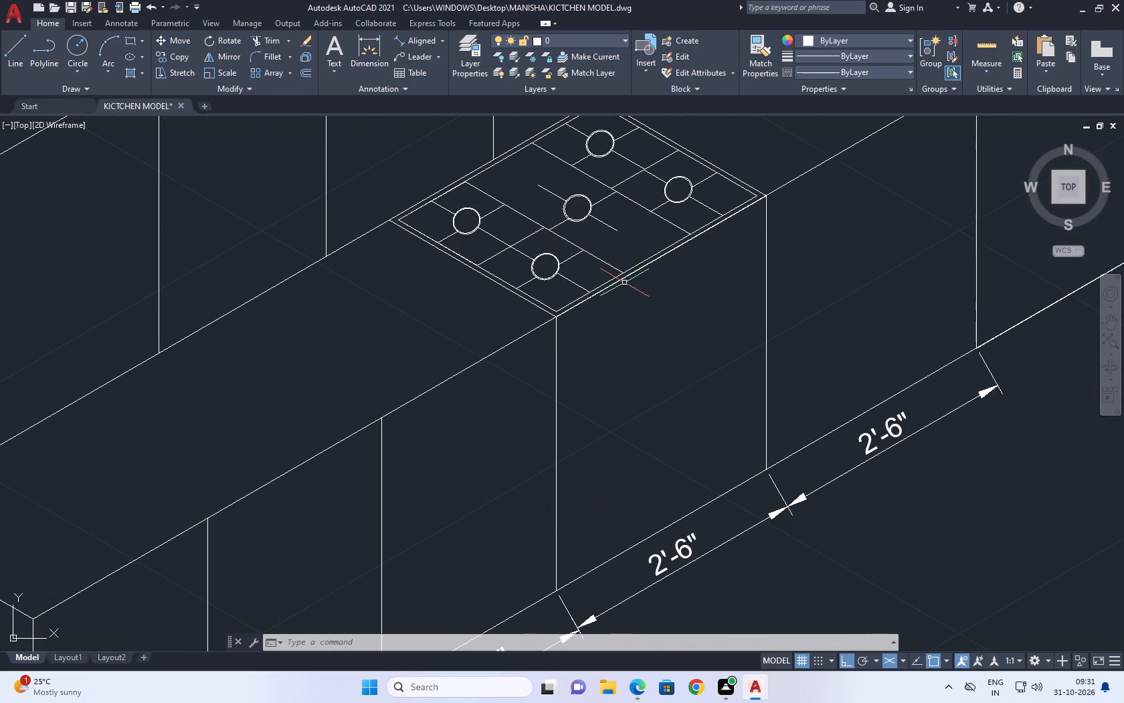
pyautogui.click(624, 279)
pyautogui.rightClick(644, 315)
pyautogui.click(682, 403)
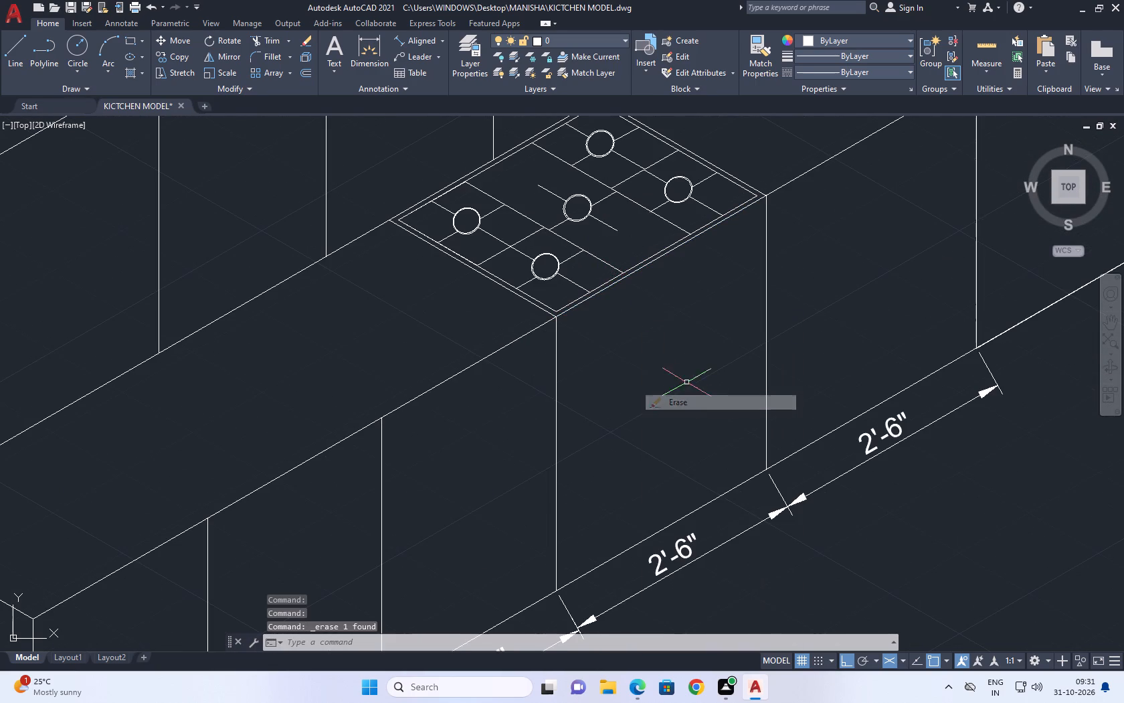
# Examine the hob's inner border lines along the back and the near end for overlapping leftover segments.
pyautogui.scroll(-2, 535, 302)
pyautogui.moveTo(549, 289); pyautogui.dragTo(561, 323, button='middle')
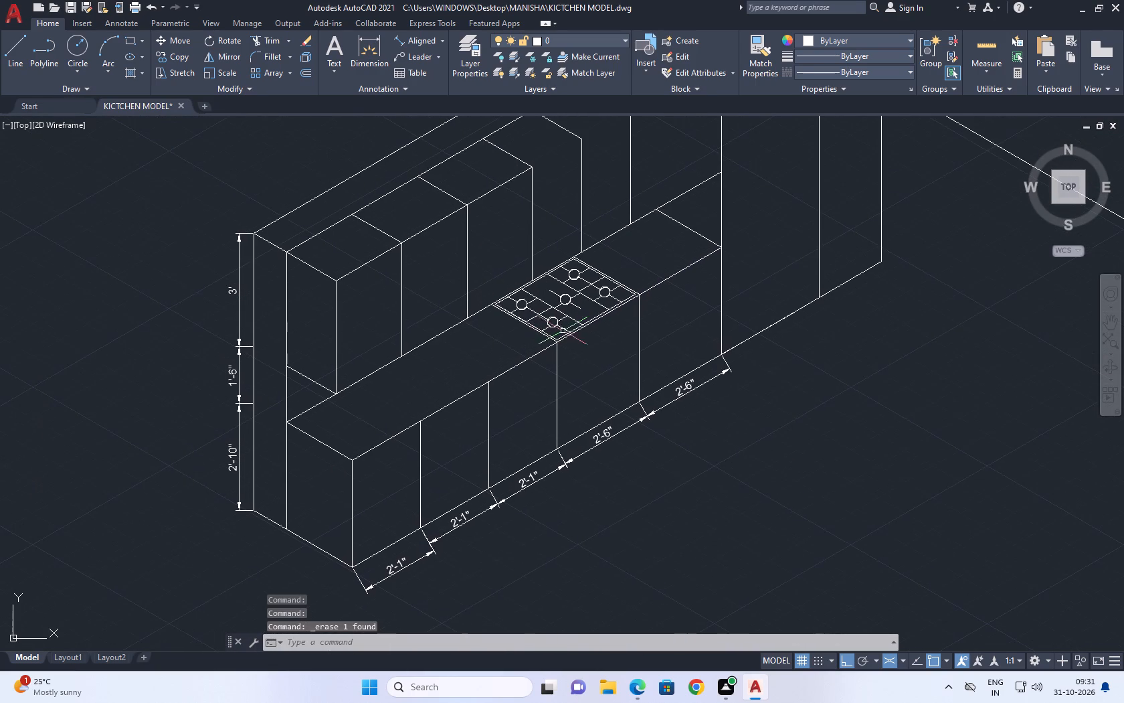
pyautogui.moveTo(414, 232); pyautogui.dragTo(440, 323, button='middle')
pyautogui.scroll(3, 539, 400)
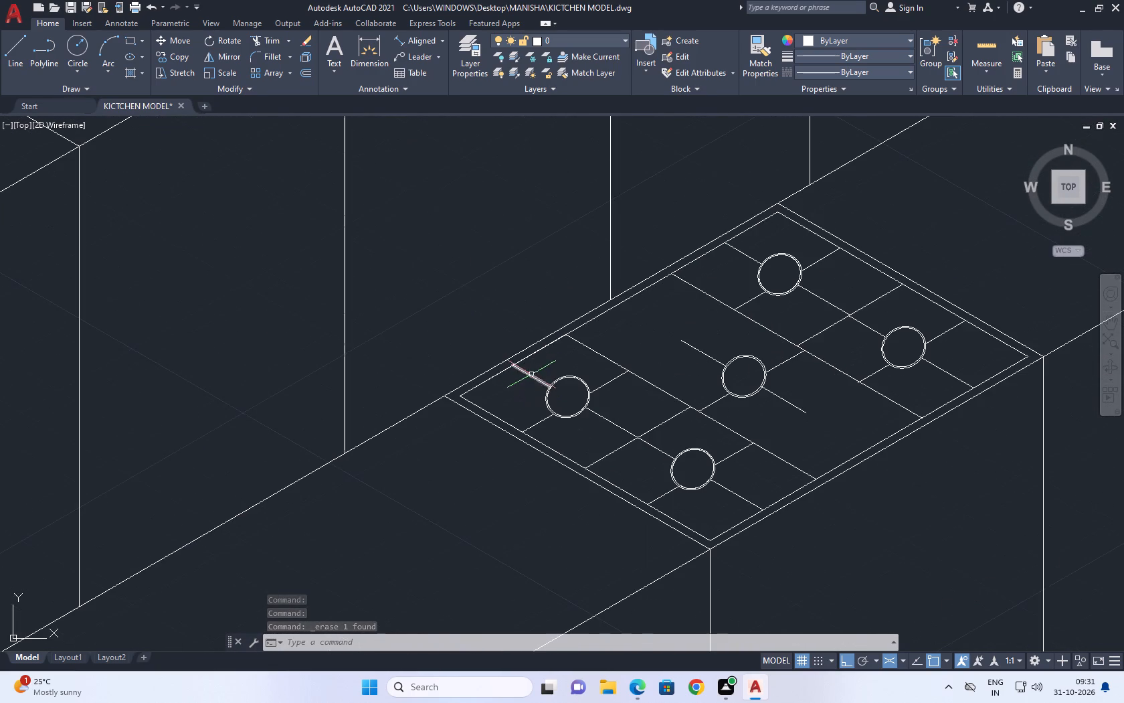
pyautogui.click(525, 354)
pyautogui.click(526, 344)
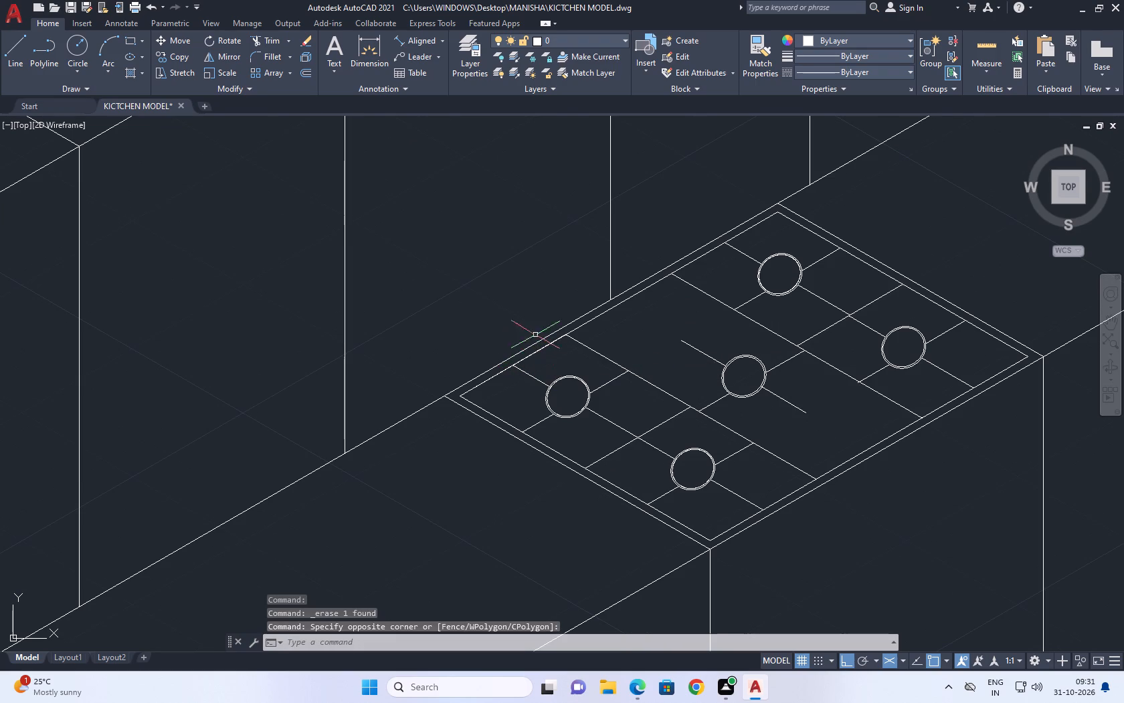
pyautogui.click(533, 351)
pyautogui.rightClick(525, 299)
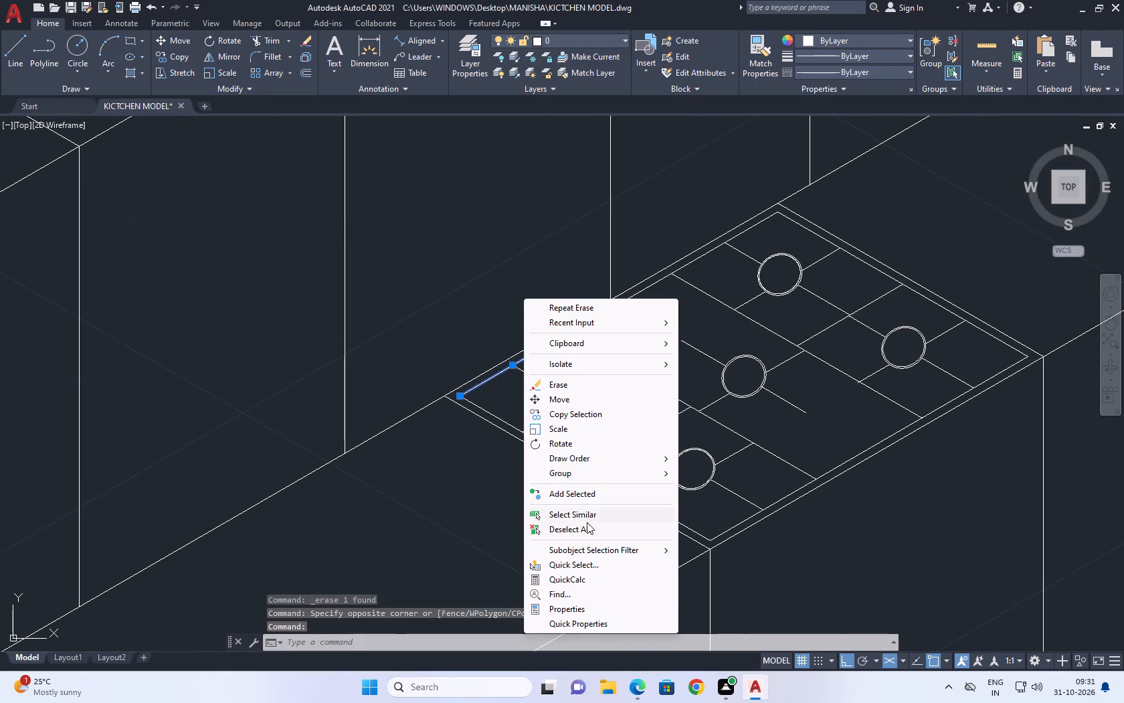
pyautogui.click(585, 524)
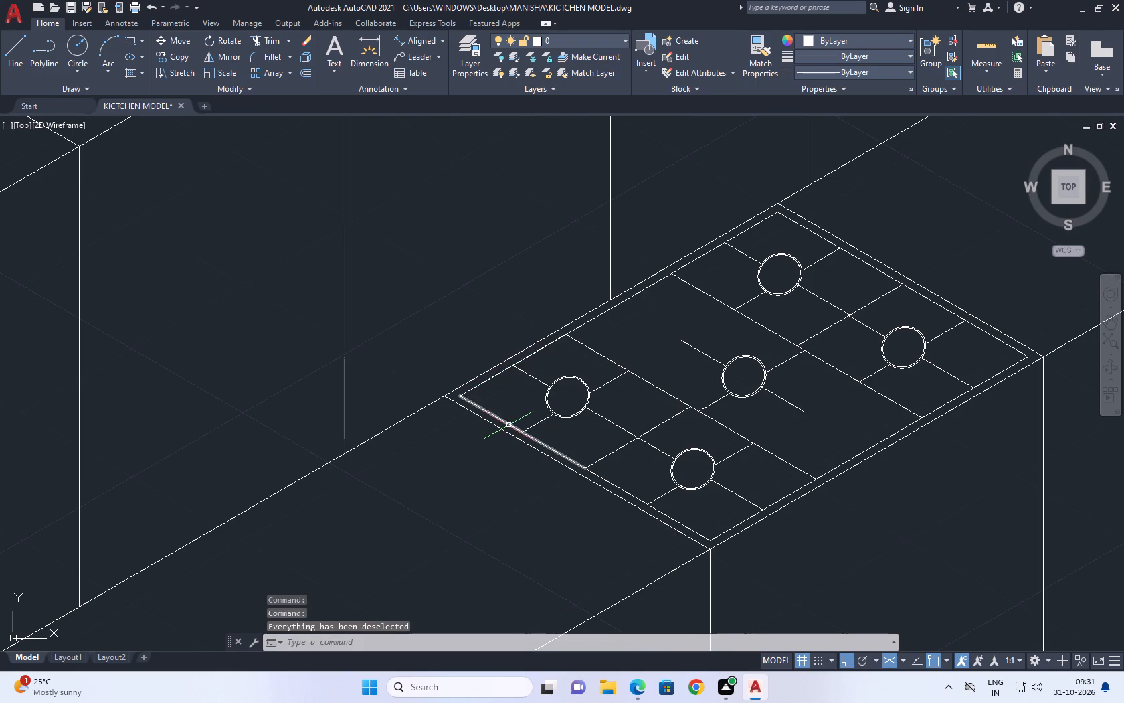
pyautogui.click(509, 424)
pyautogui.rightClick(515, 374)
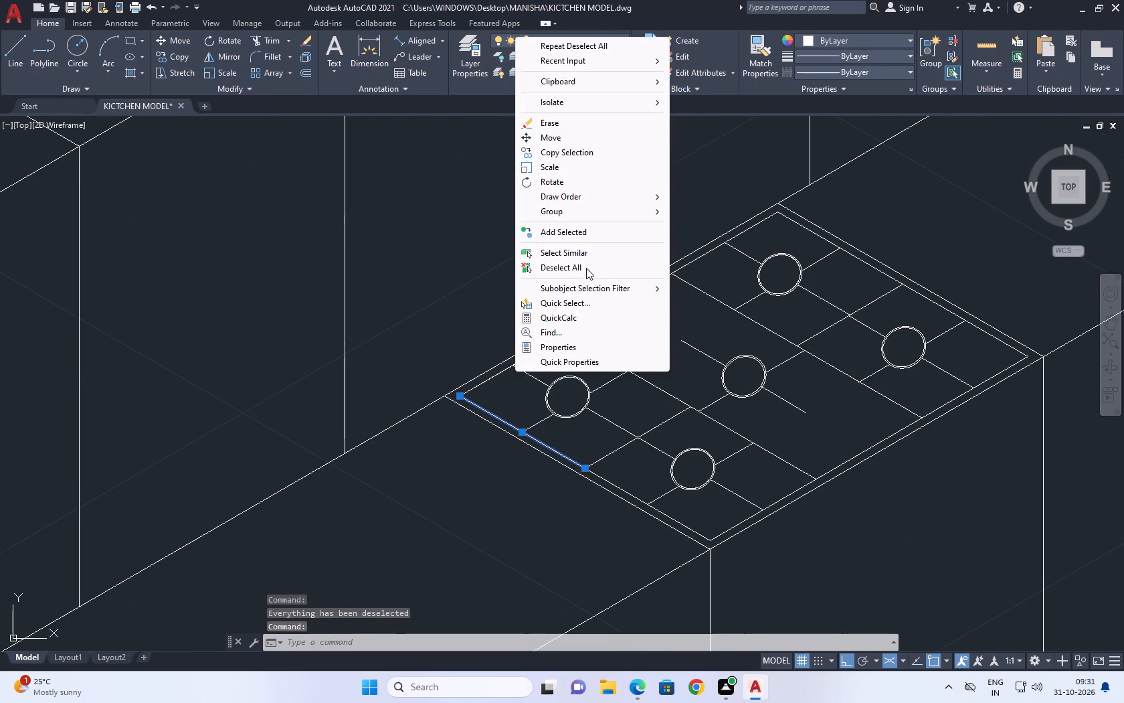
pyautogui.click(587, 266)
pyautogui.click(607, 482)
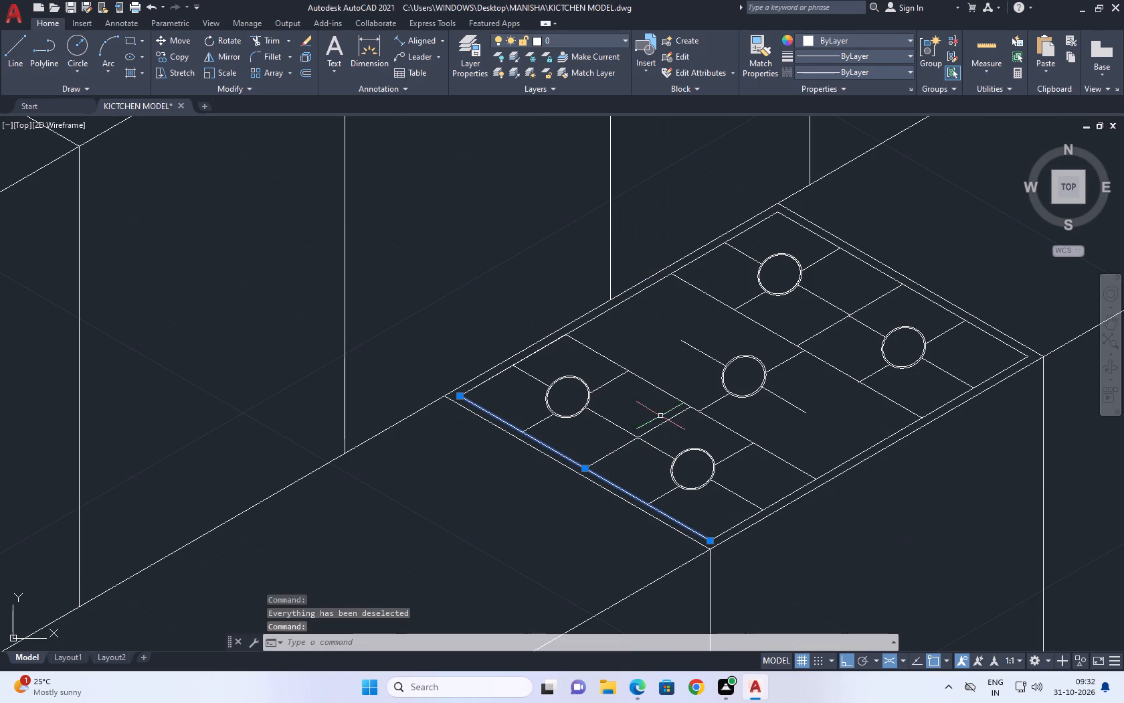
pyautogui.rightClick(658, 349)
pyautogui.click(722, 242)
# Draw a short slanted line about 3" long from the hob's near outer corner down over the cabinet front.
pyautogui.moveTo(743, 337); pyautogui.dragTo(740, 370, button='middle')
pyautogui.scroll(-2, 771, 394)
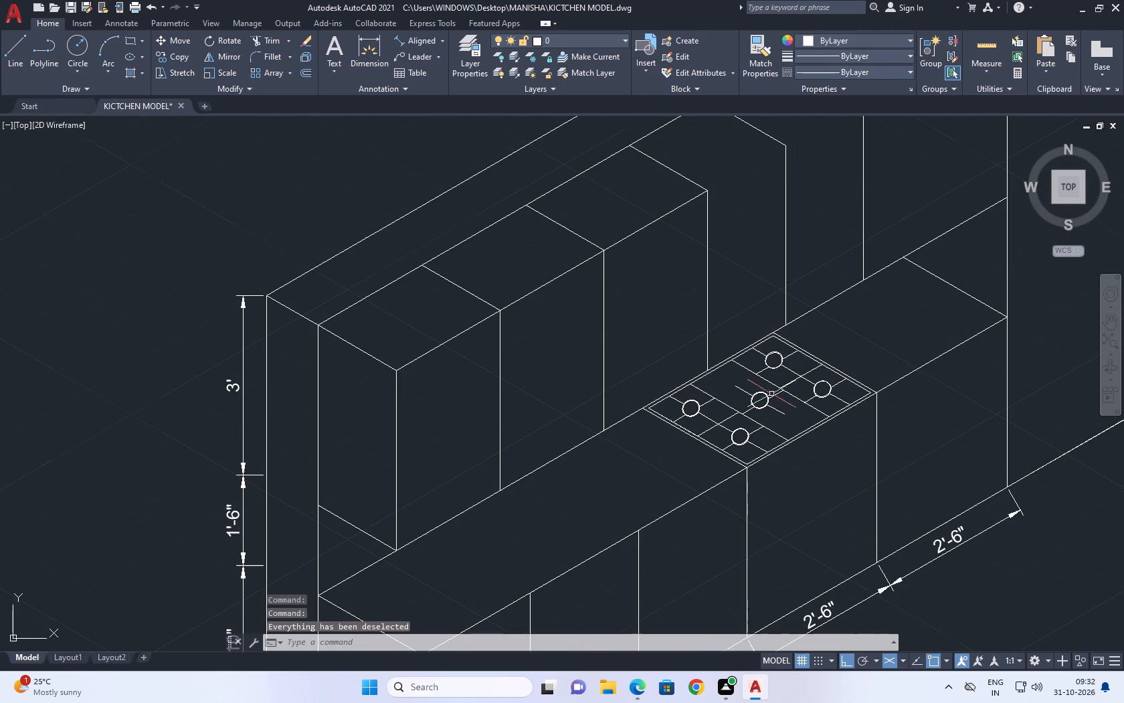
pyautogui.moveTo(846, 412); pyautogui.dragTo(747, 418, button='middle')
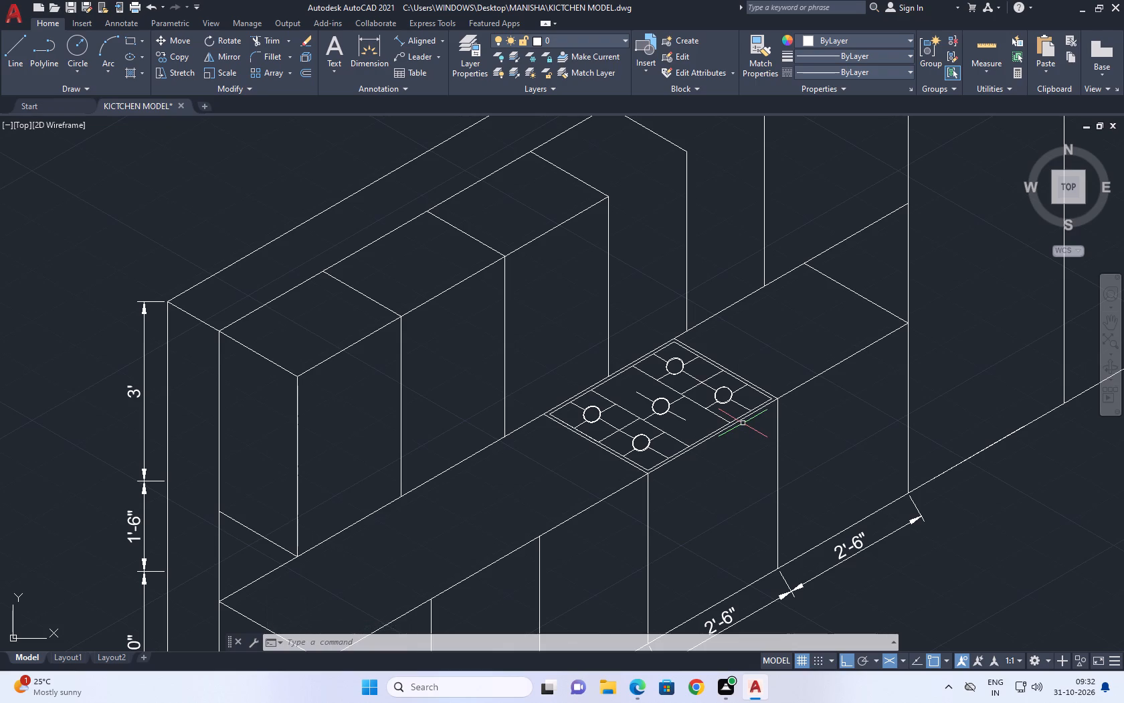
pyautogui.moveTo(928, 433); pyautogui.dragTo(888, 402, button='middle')
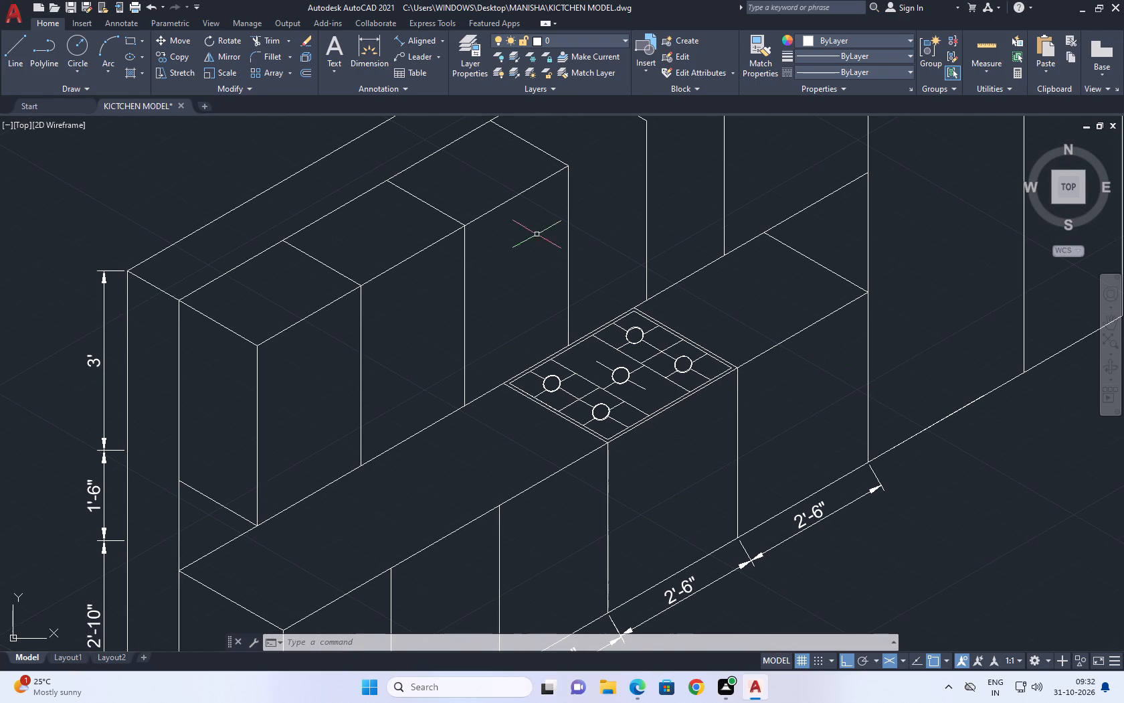
pyautogui.click(19, 42)
pyautogui.scroll(1, 618, 445)
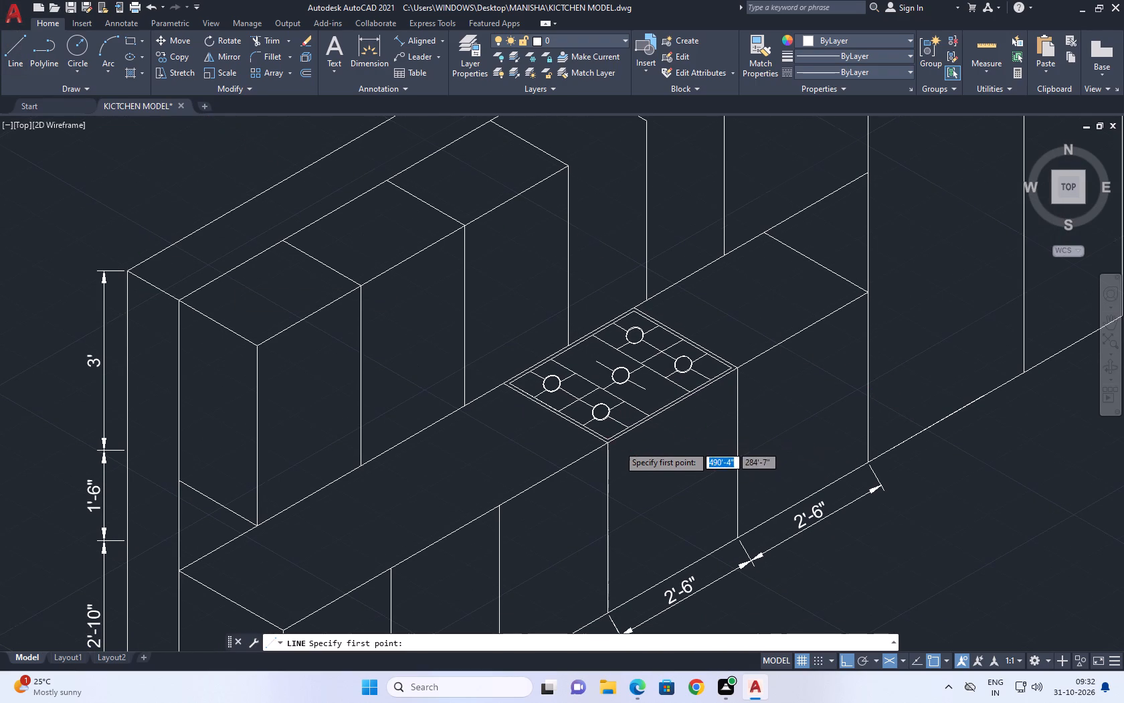
pyautogui.scroll(3, 618, 445)
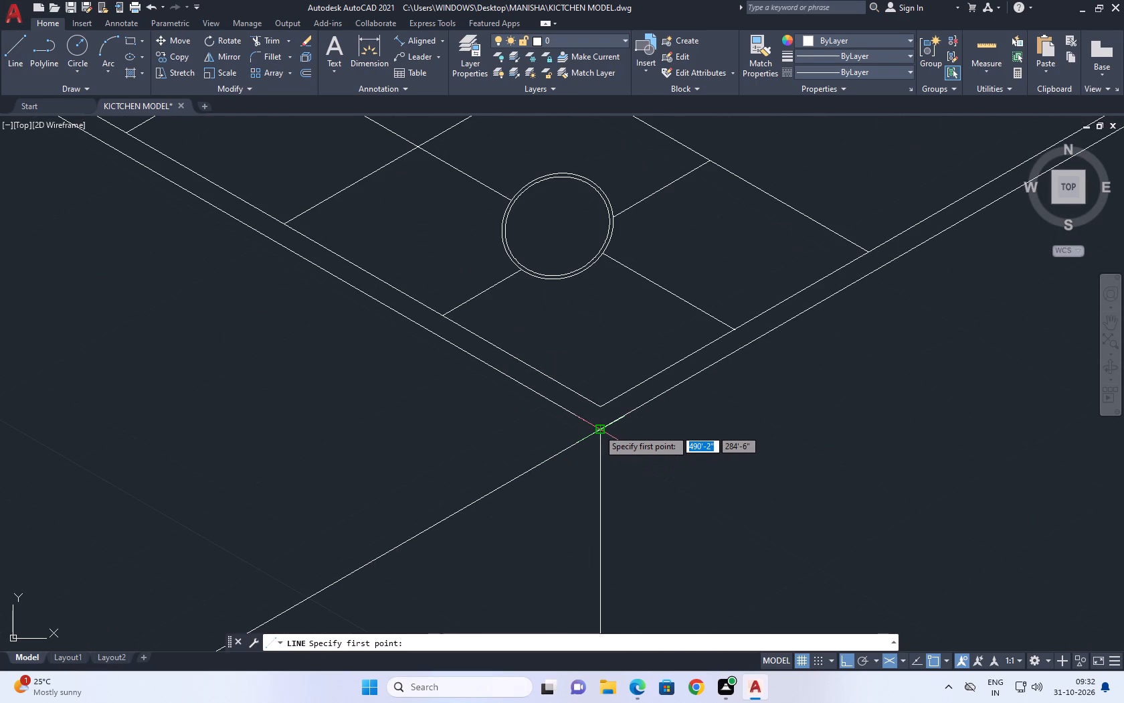
pyautogui.click(598, 429)
pyautogui.moveTo(668, 505); pyautogui.dragTo(646, 464, button='middle')
pyautogui.scroll(-3, 640, 441)
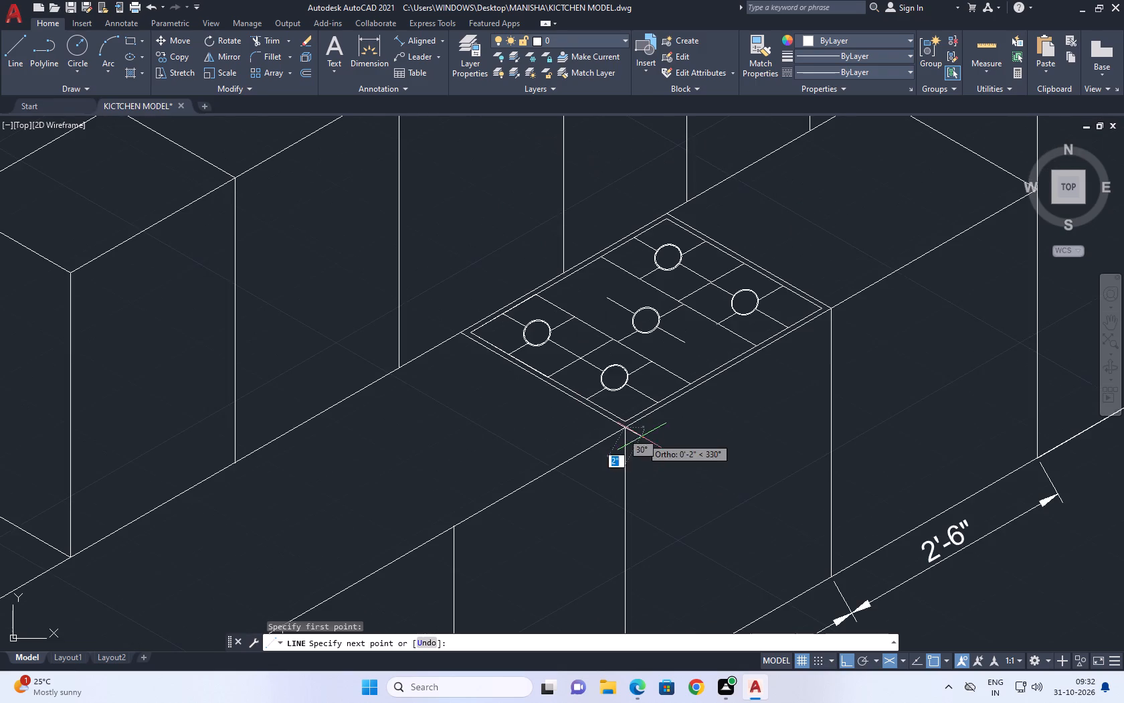
pyautogui.scroll(2, 645, 463)
pyautogui.write('1')
pyautogui.press('space')
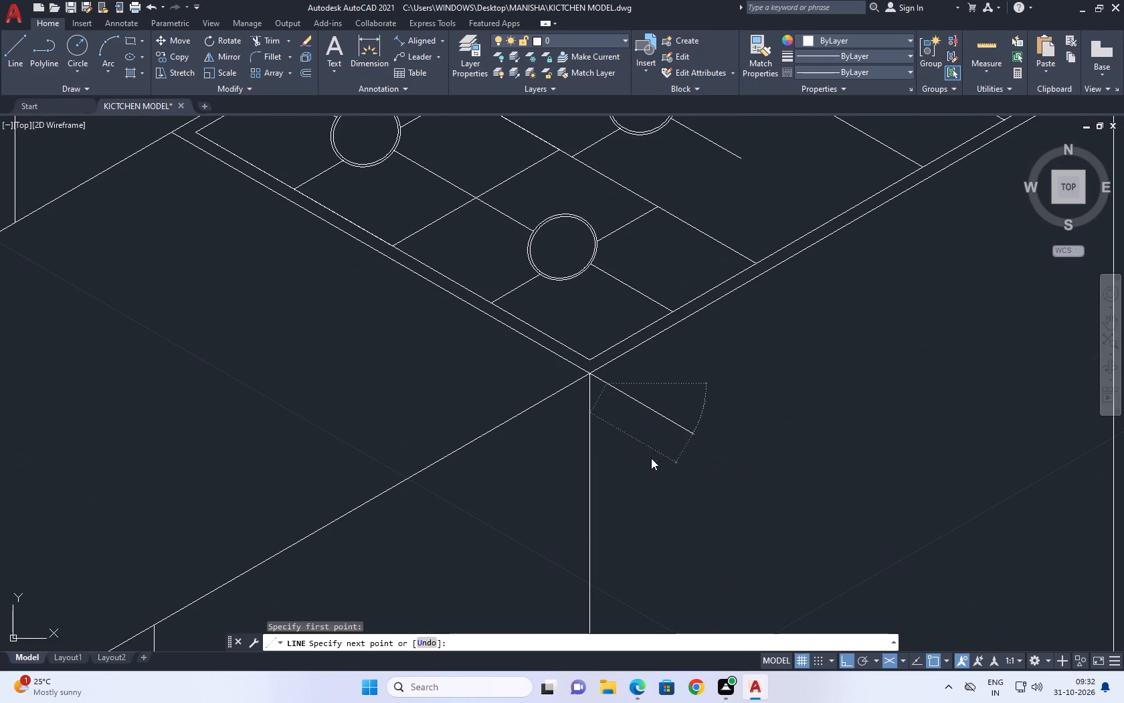
pyautogui.hotkey('ctrl', 'z')
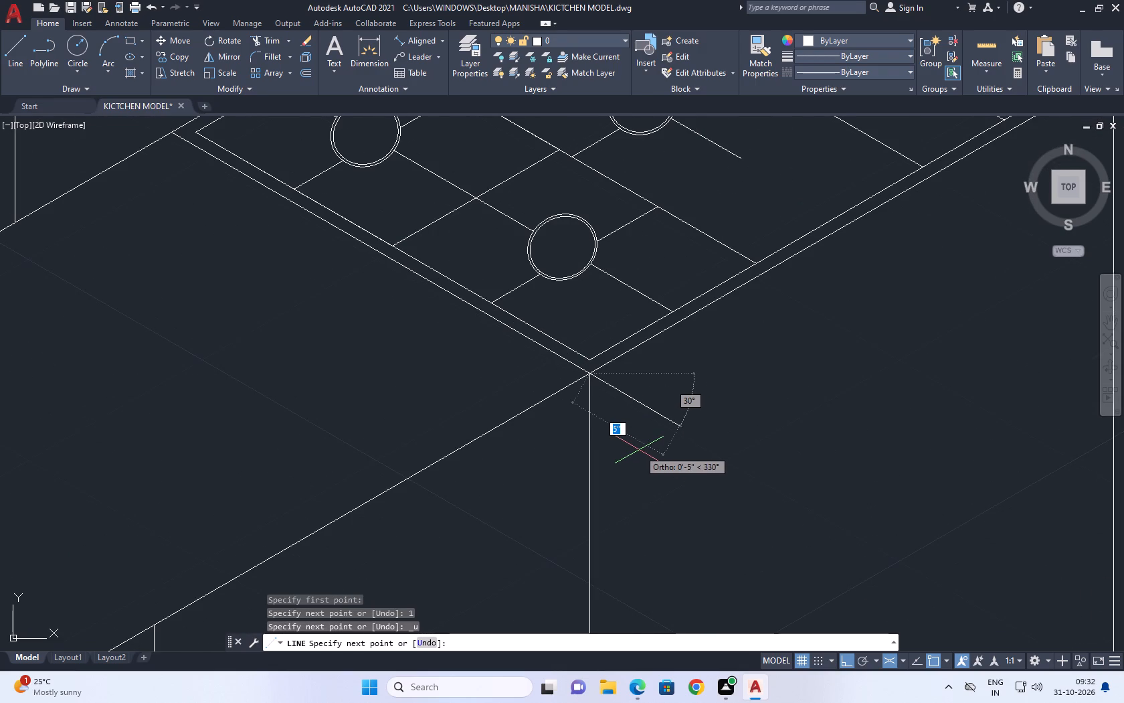
pyautogui.press('F8')
pyautogui.scroll(1, 612, 443)
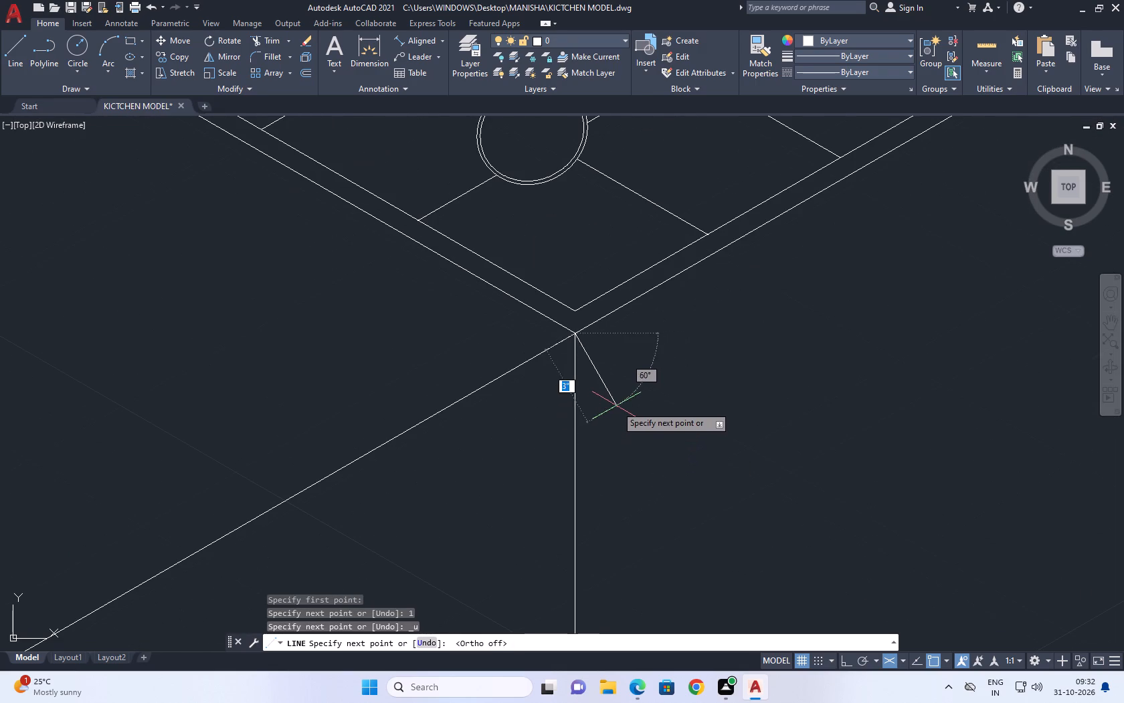
pyautogui.click(612, 403)
# Continue from the slanted line with a lengthwise line parallel to the hob's front edge, running past the cabinet's far vertical edge.
pyautogui.moveTo(620, 456); pyautogui.dragTo(622, 422, button='middle')
pyautogui.scroll(-2, 626, 400)
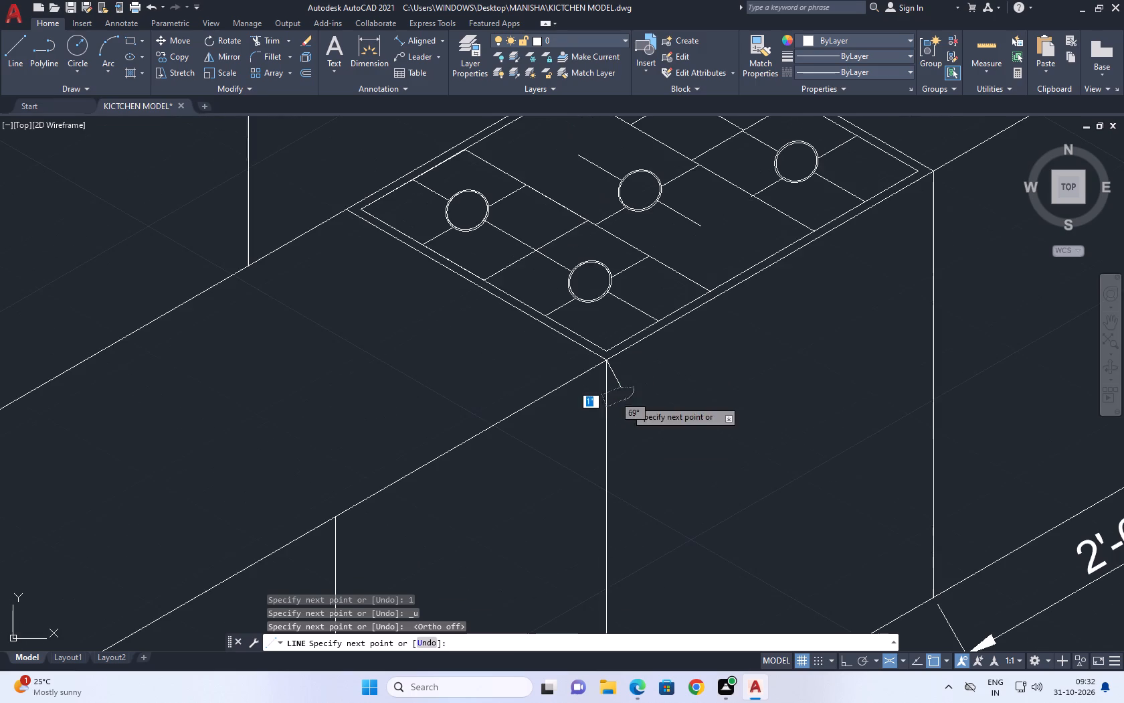
pyautogui.moveTo(662, 462); pyautogui.dragTo(667, 355, button='middle')
pyautogui.press('F8')
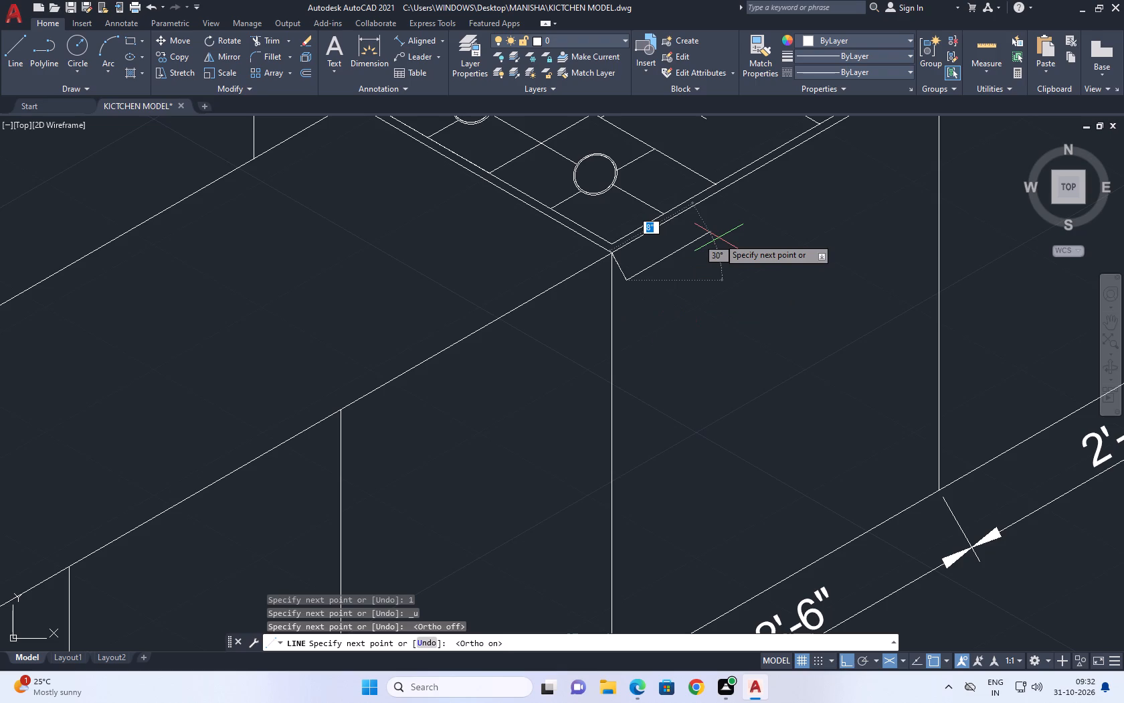
pyautogui.moveTo(844, 177); pyautogui.dragTo(609, 389, button='middle')
pyautogui.click(810, 282)
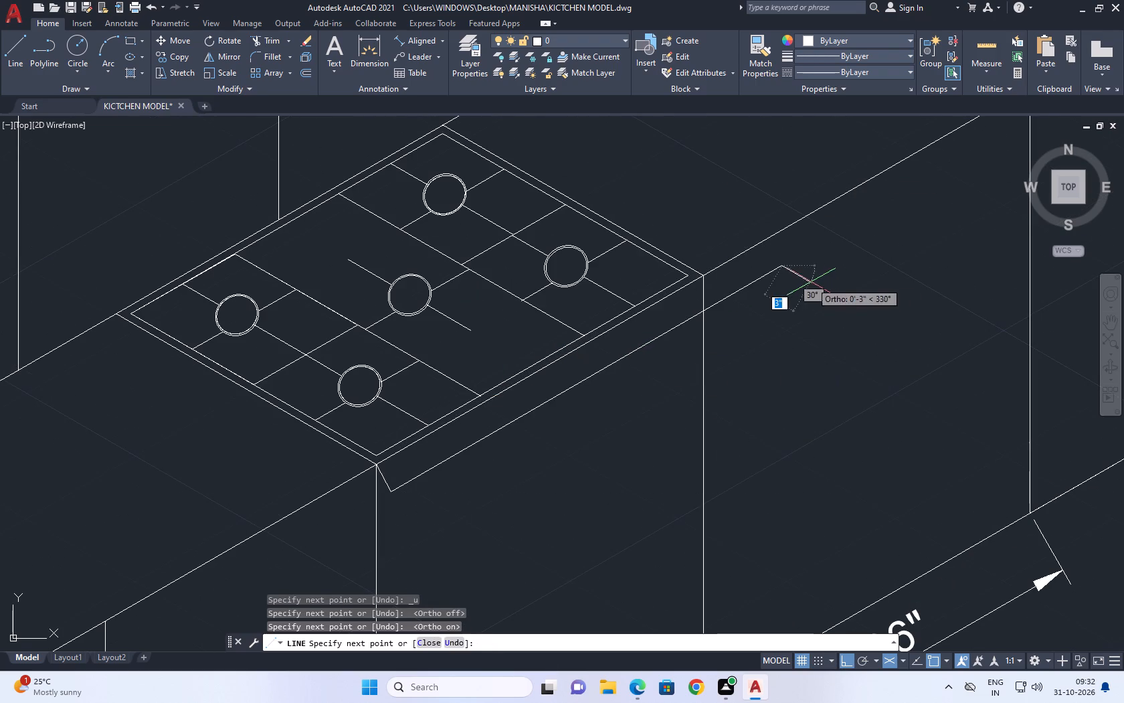
pyautogui.rightClick(842, 275)
pyautogui.click(877, 296)
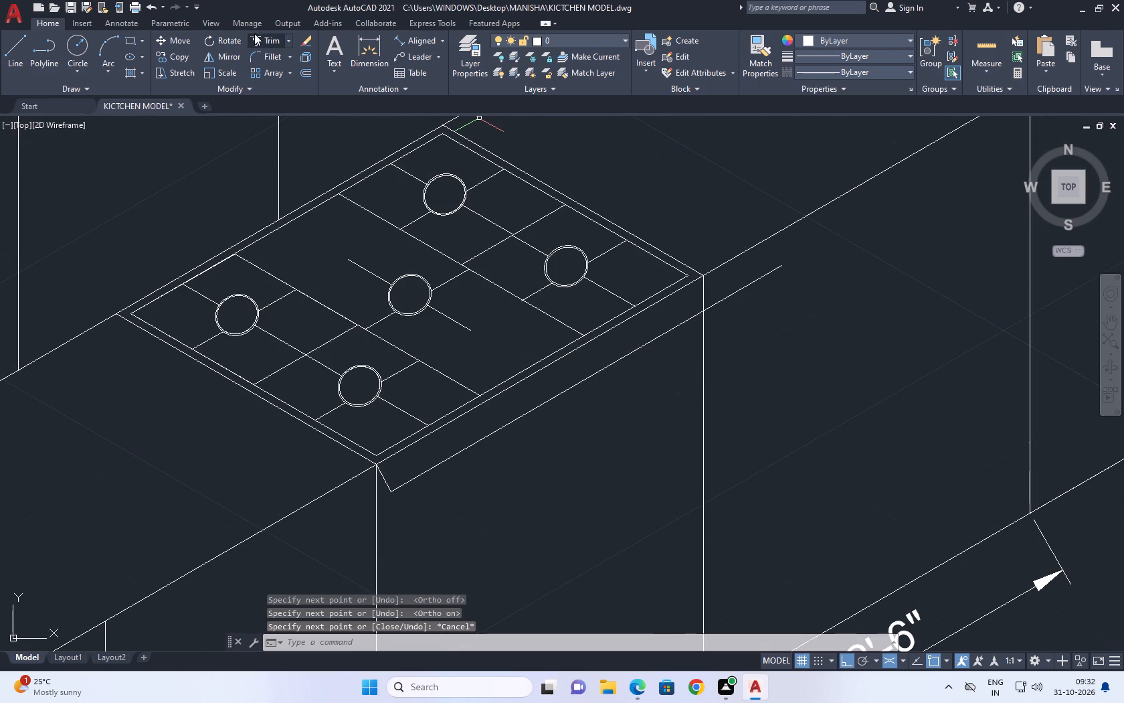
# Trim the new lengthwise line where it extends past the hob cabinet's far vertical edge.
pyautogui.click(268, 38)
pyautogui.click(759, 279)
pyautogui.rightClick(764, 283)
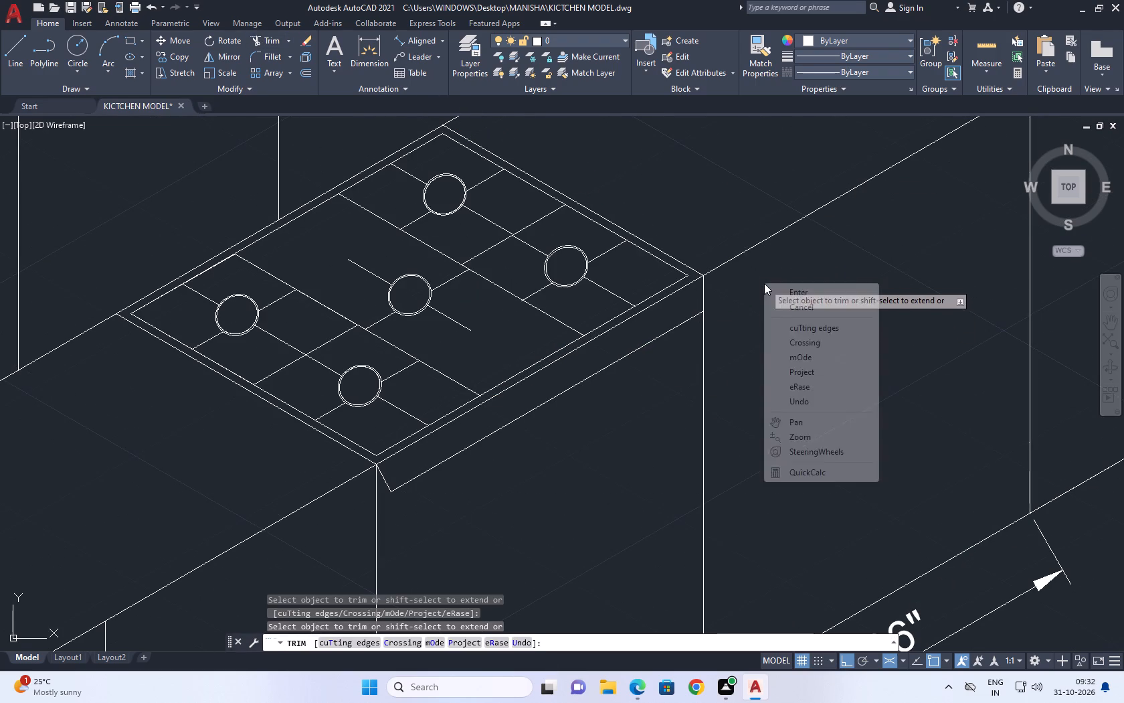
pyautogui.click(790, 309)
# Draw a vertical line in the right isoplane from the slanted line's lower end to just beyond the cabinet's bottom front edge.
pyautogui.moveTo(660, 337); pyautogui.dragTo(705, 333, button='middle')
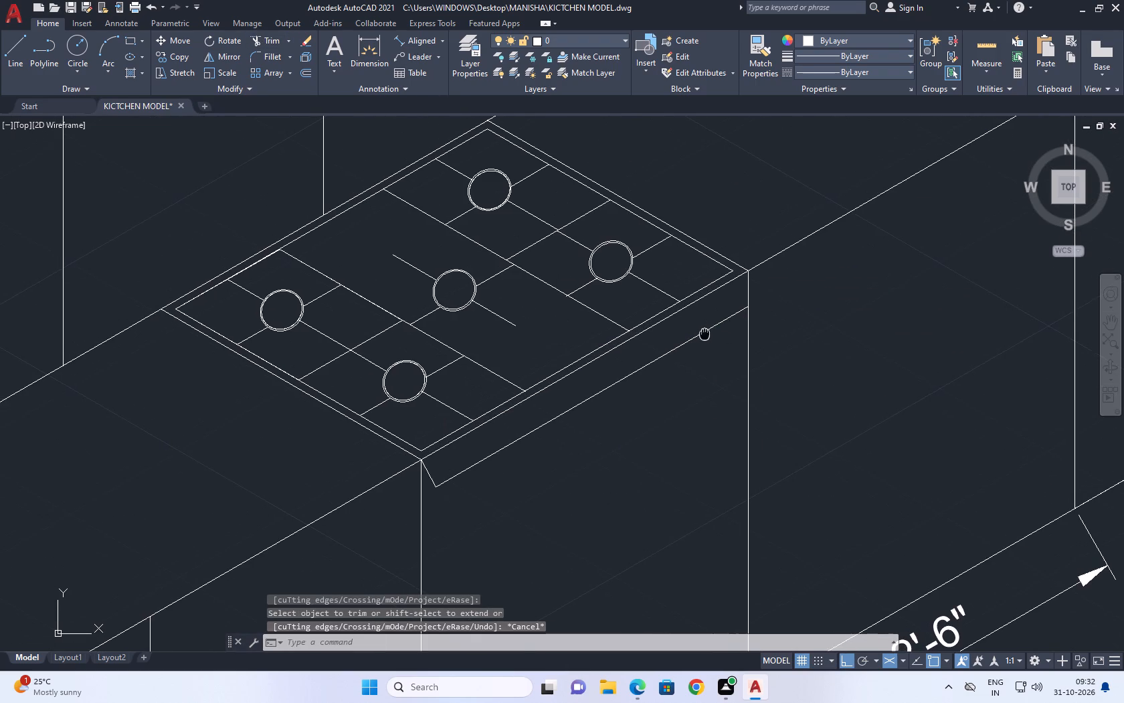
pyautogui.moveTo(705, 333); pyautogui.dragTo(700, 329, button='middle')
pyautogui.scroll(-2, 698, 335)
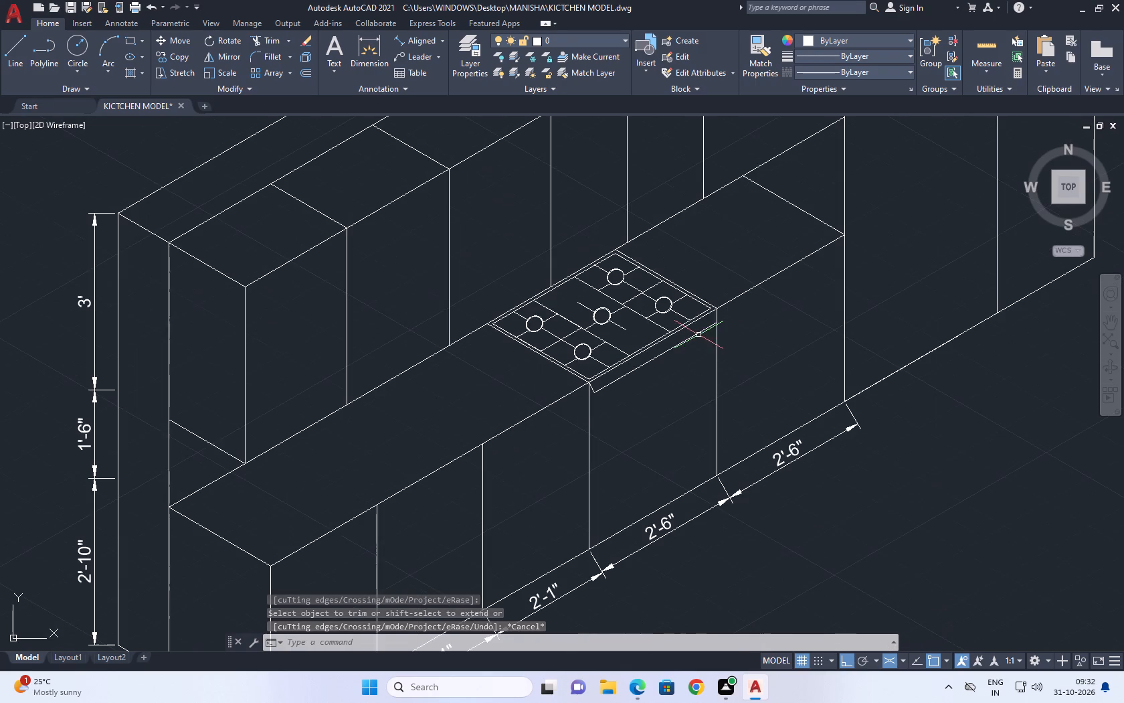
pyautogui.moveTo(632, 396); pyautogui.dragTo(711, 350, button='middle')
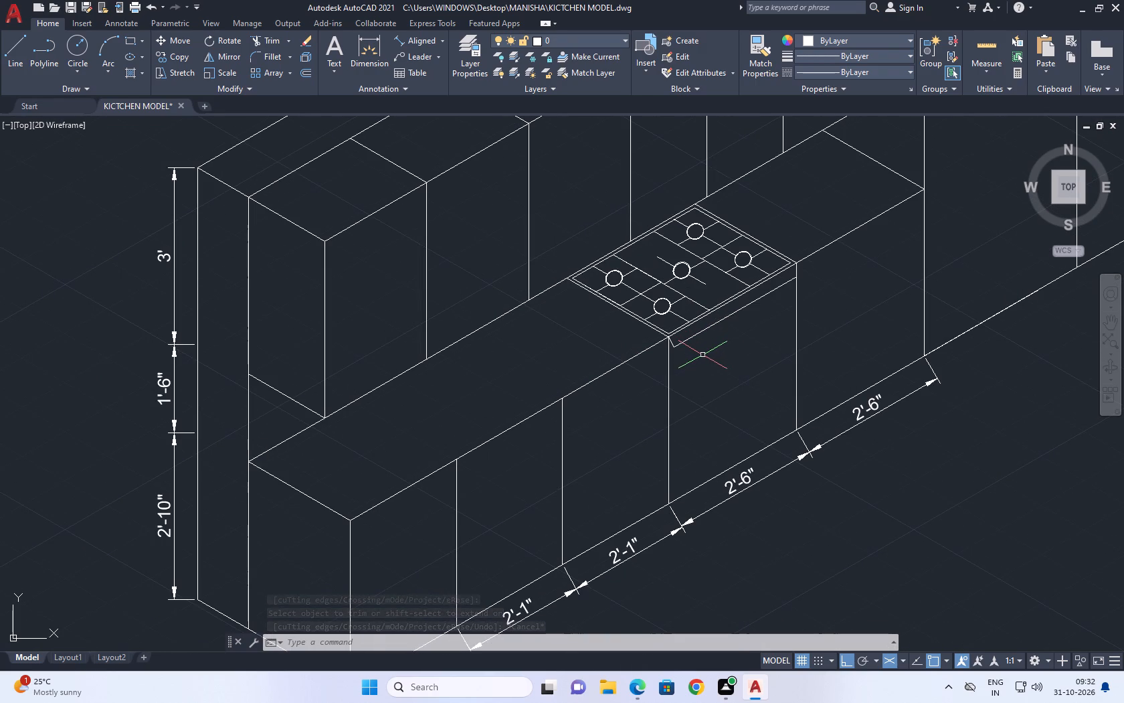
pyautogui.click(11, 50)
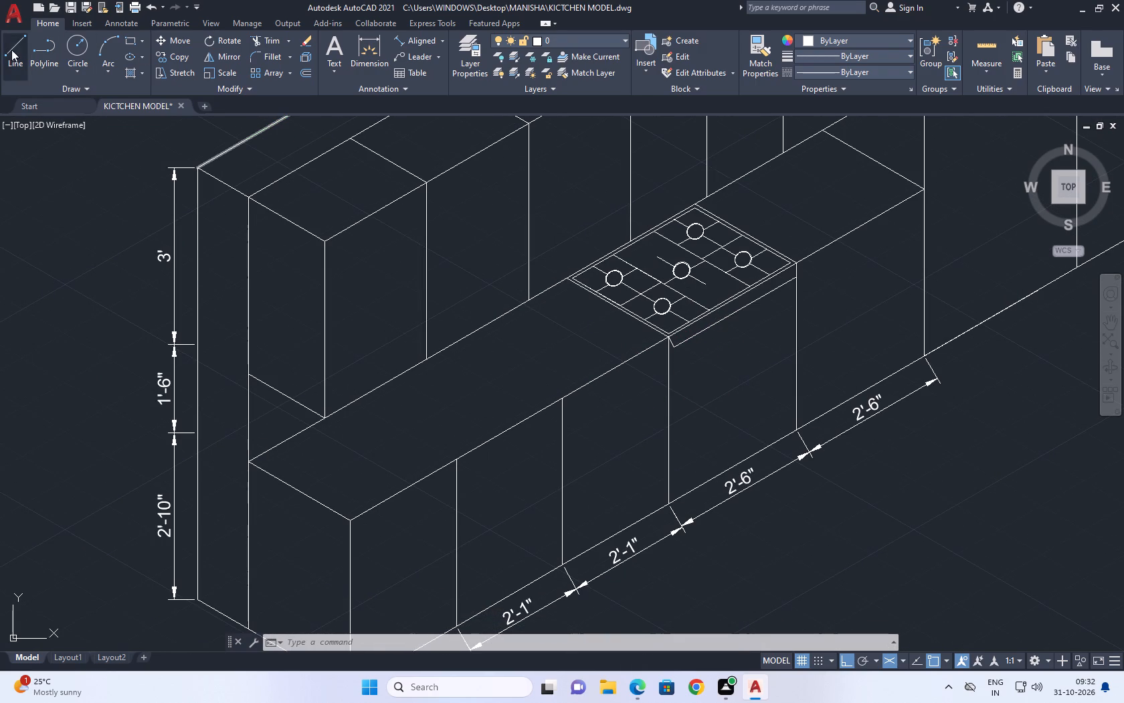
pyautogui.scroll(3, 662, 343)
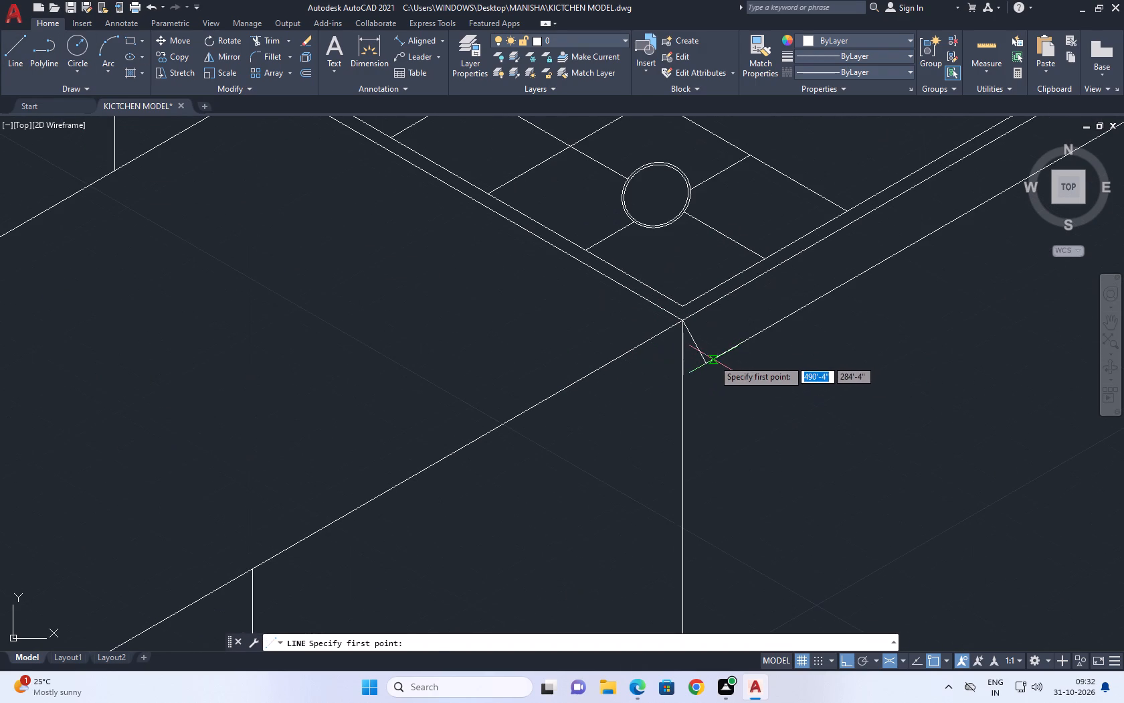
pyautogui.click(706, 360)
pyautogui.scroll(-4, 727, 308)
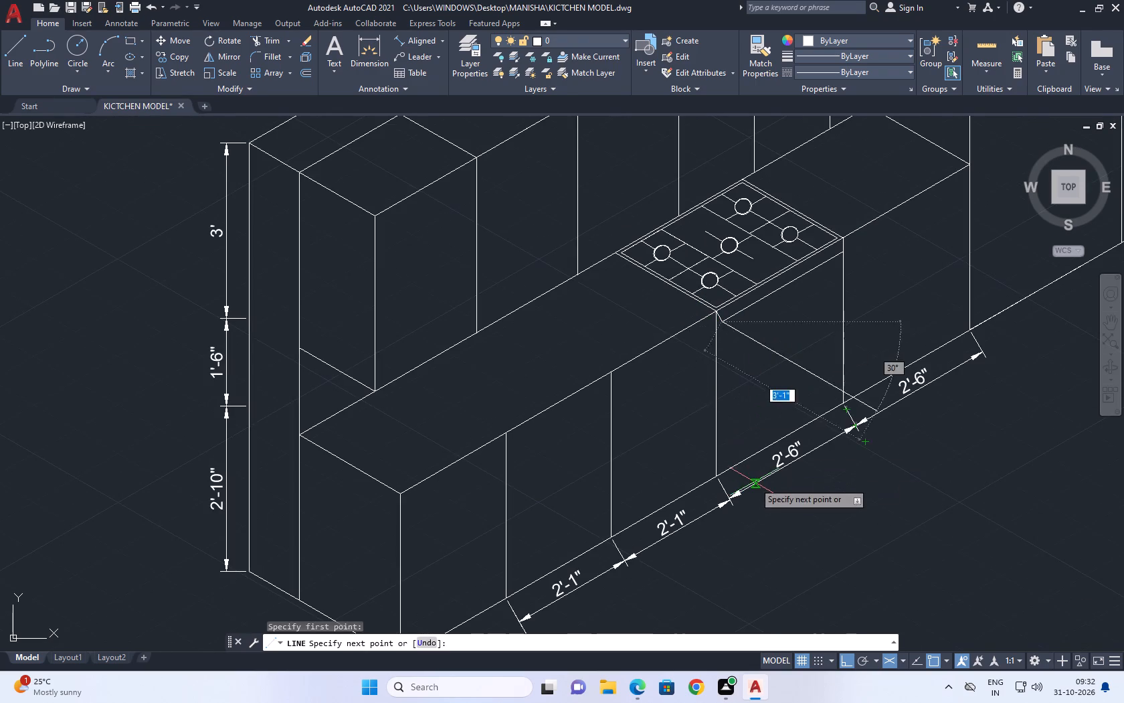
pyautogui.scroll(3, 753, 482)
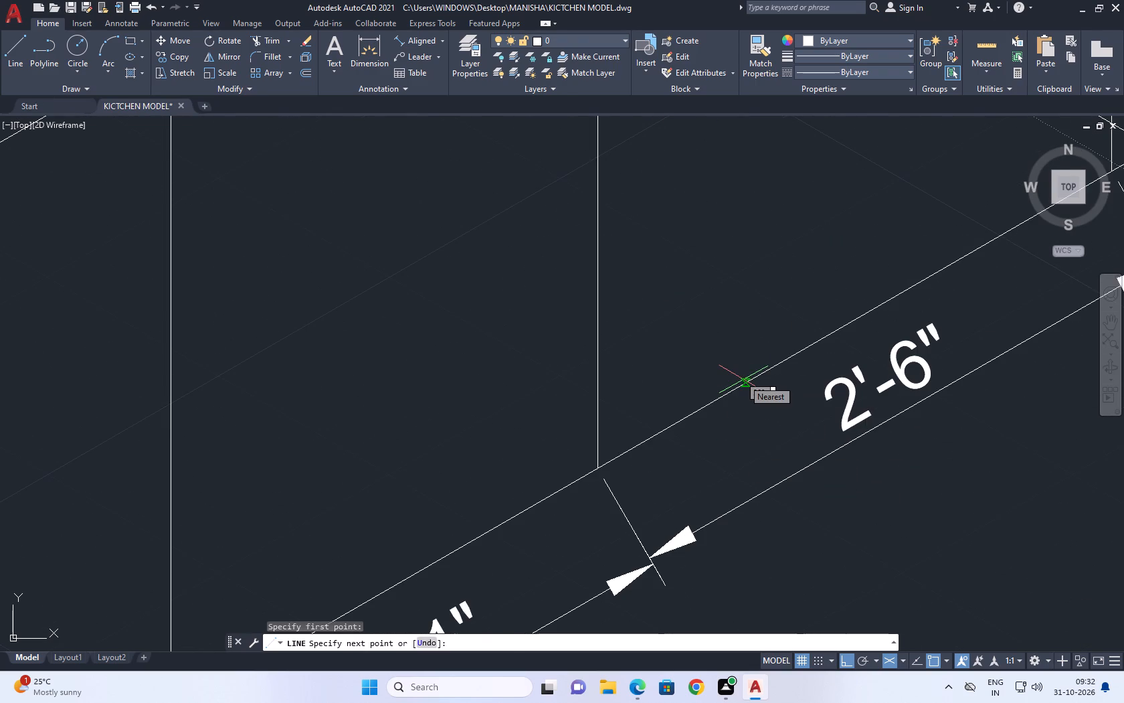
pyautogui.press('F8')
pyautogui.press('F5')
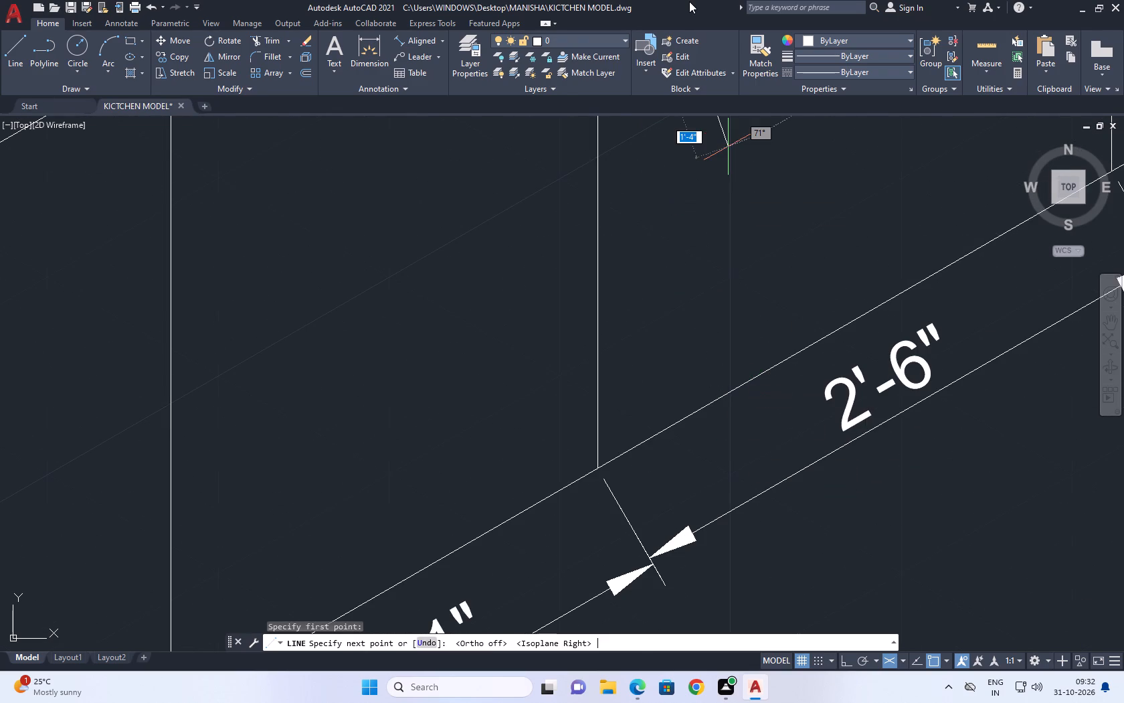
pyautogui.press('F8')
pyautogui.scroll(1, 617, 400)
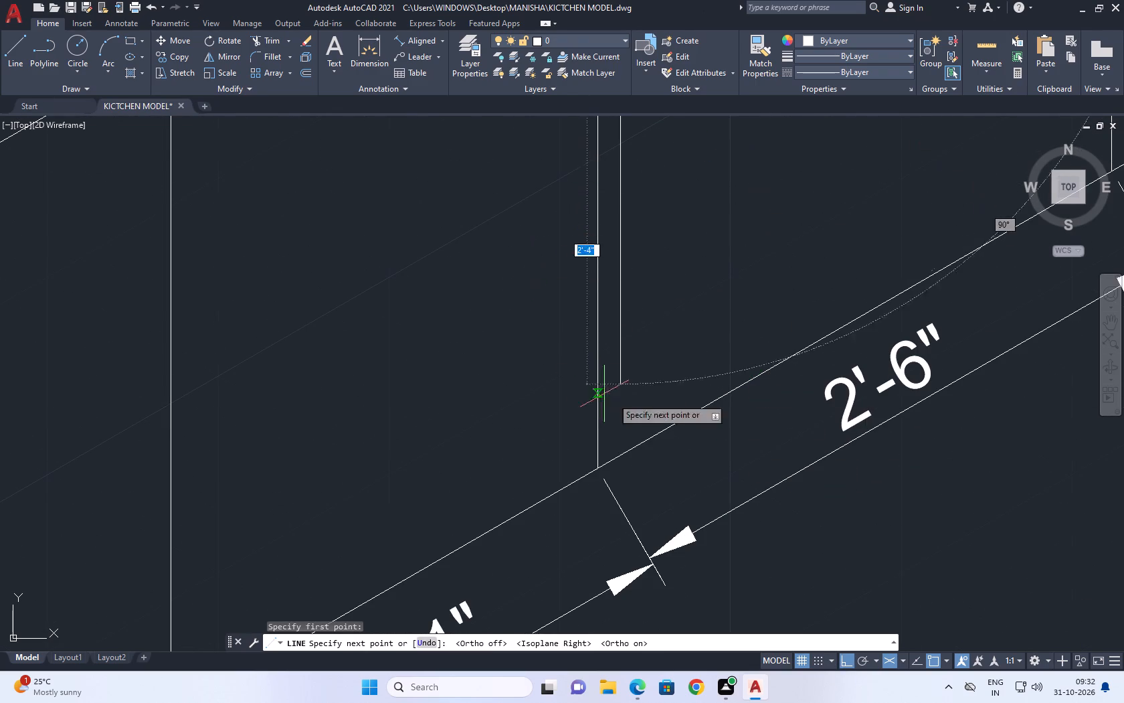
pyautogui.moveTo(623, 512); pyautogui.dragTo(628, 445, button='middle')
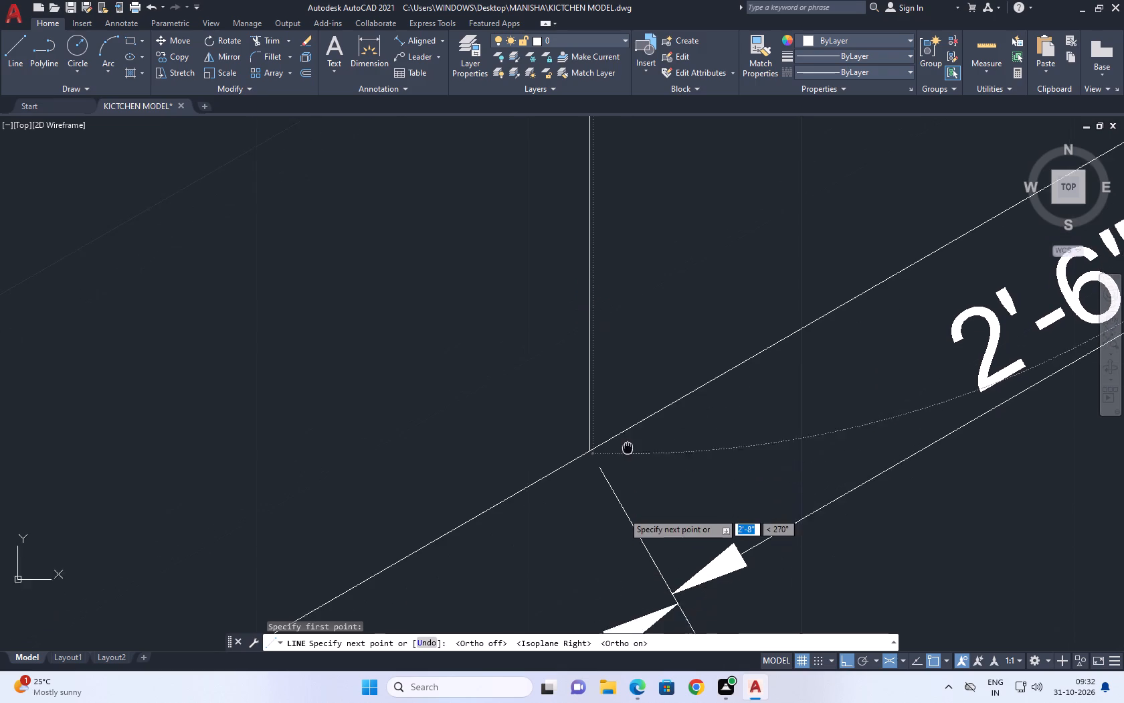
pyautogui.moveTo(628, 445); pyautogui.dragTo(628, 437, button='middle')
pyautogui.click(640, 461)
pyautogui.rightClick(648, 439)
pyautogui.click(684, 465)
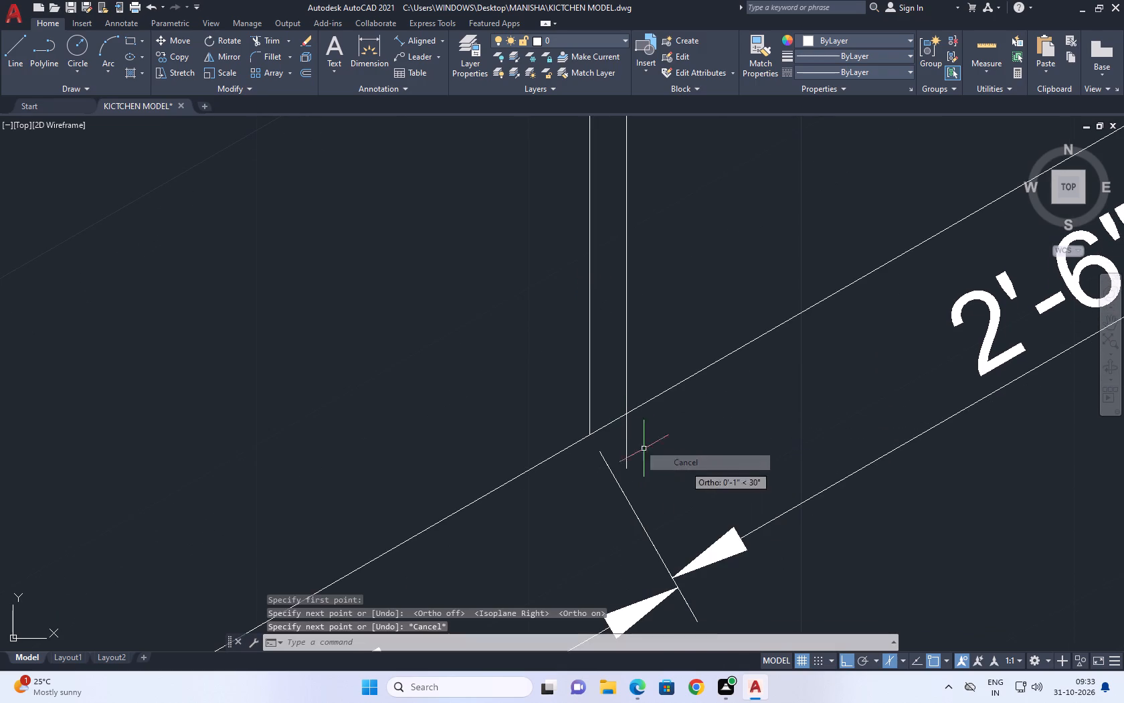
pyautogui.moveTo(608, 428); pyautogui.dragTo(691, 445, button='middle')
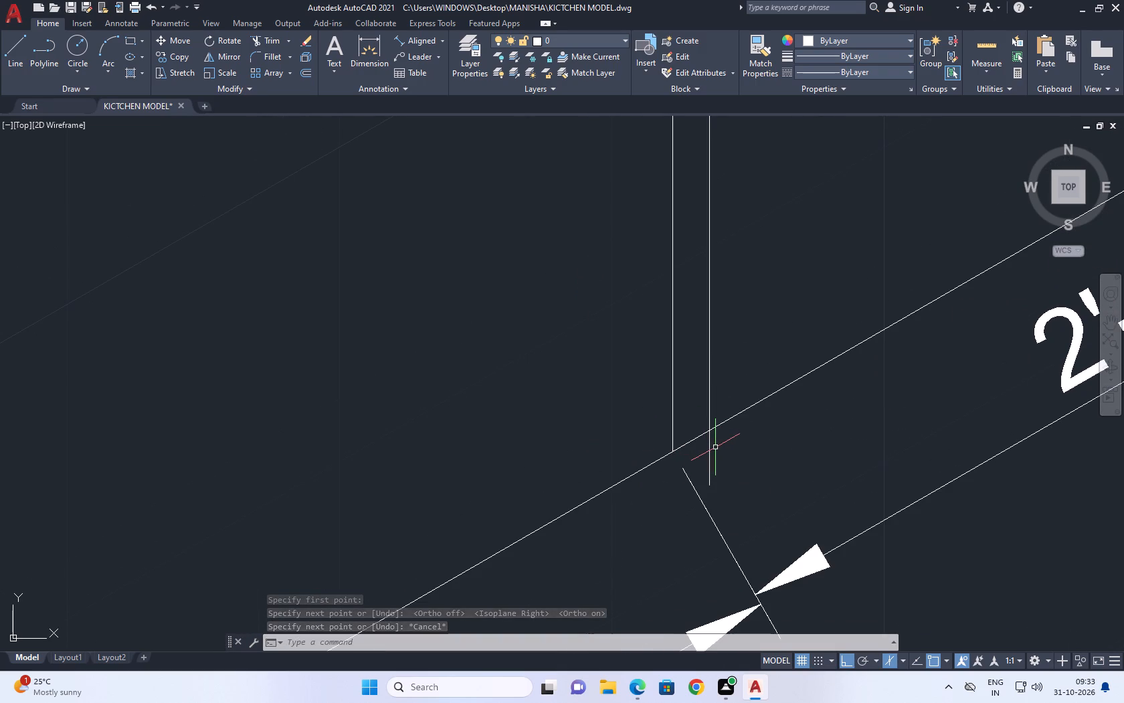
# Draw a line in the left isoplane from the new vertical line's lower end back past the cabinet's bottom front edge.
pyautogui.scroll(-4, 727, 449)
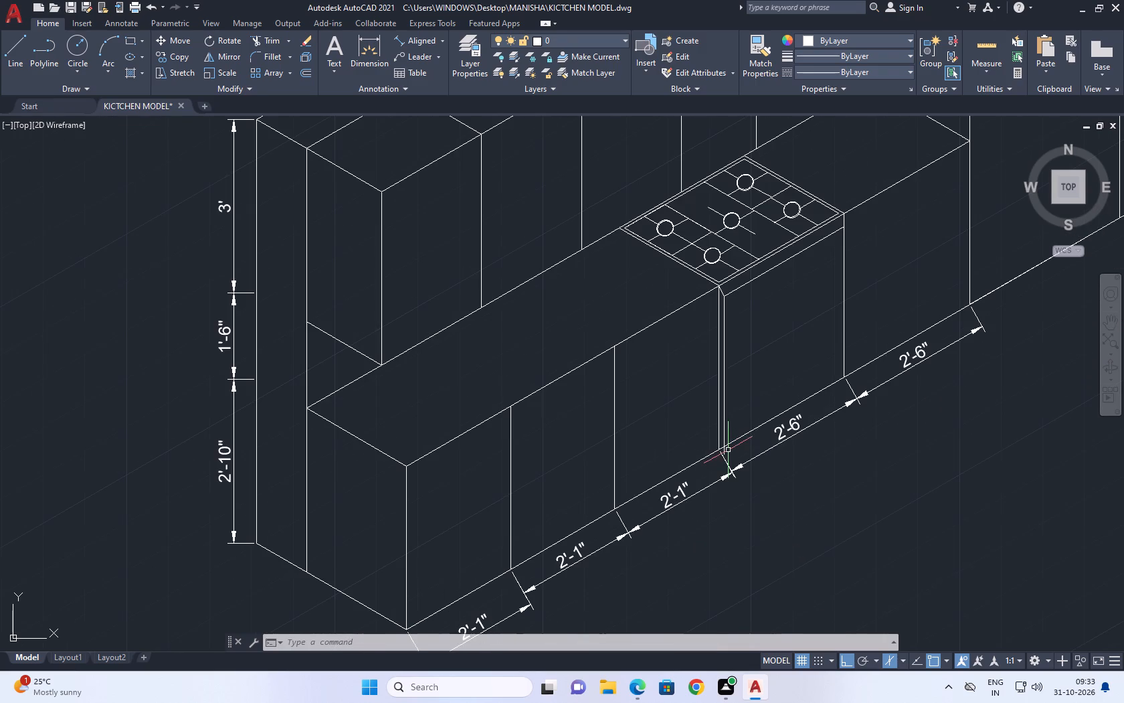
pyautogui.scroll(1, 725, 445)
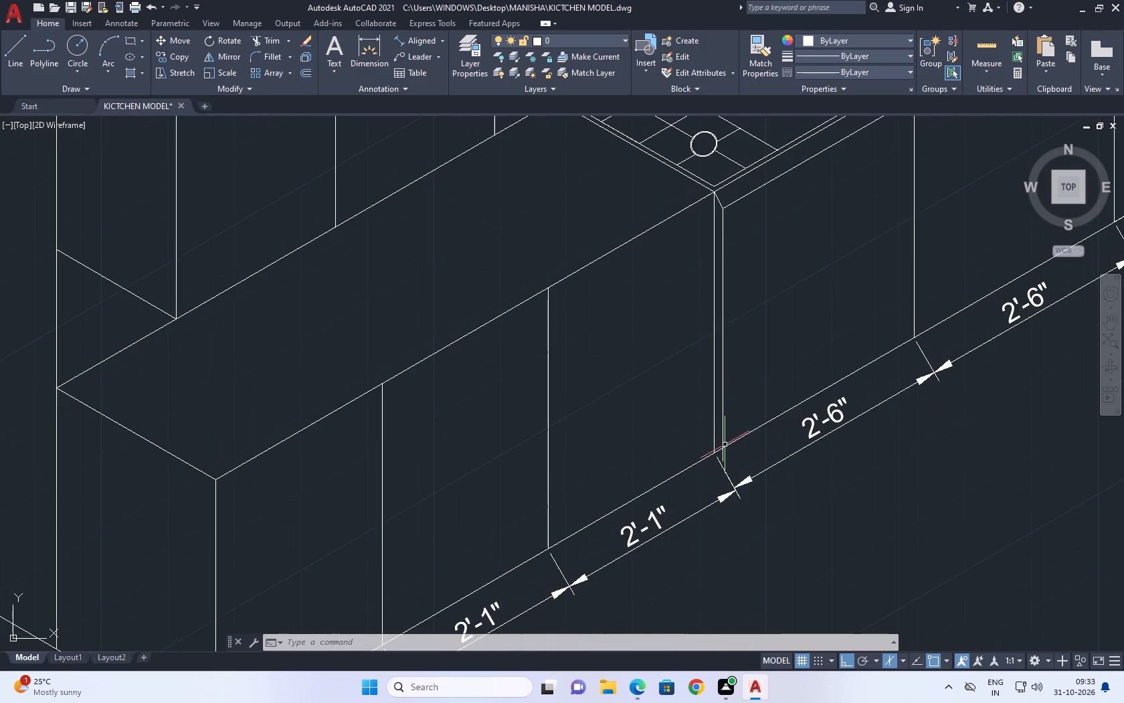
pyautogui.scroll(2, 725, 445)
pyautogui.click(720, 424)
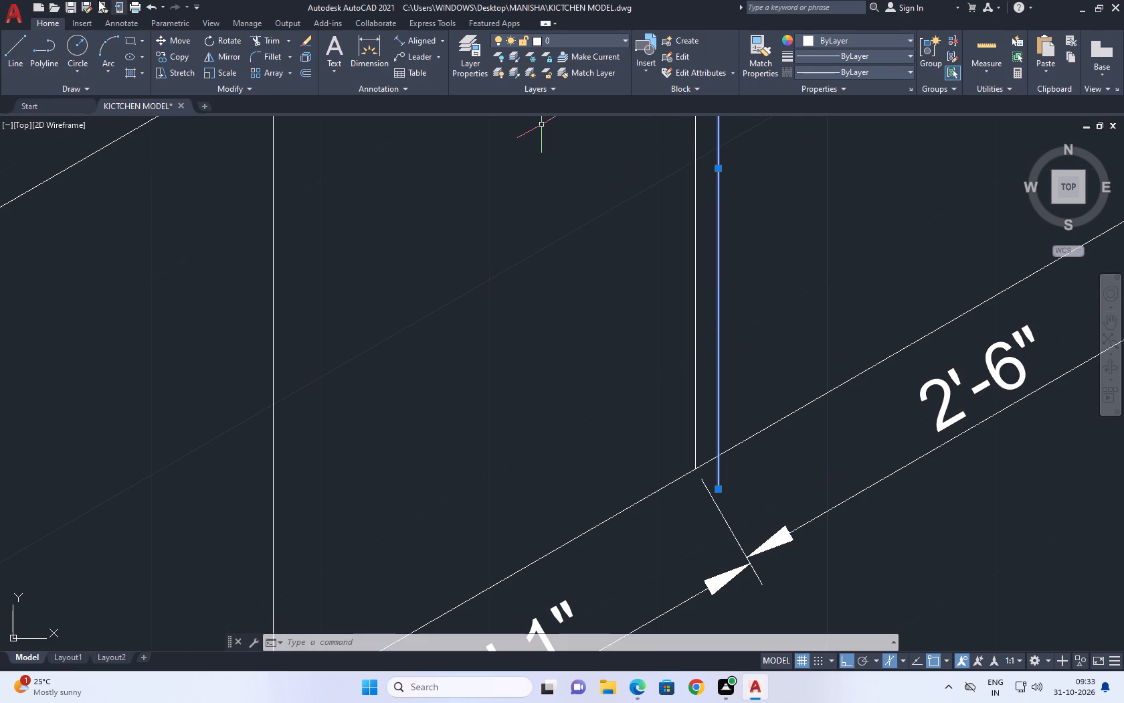
pyautogui.click(17, 45)
pyautogui.scroll(1, 715, 481)
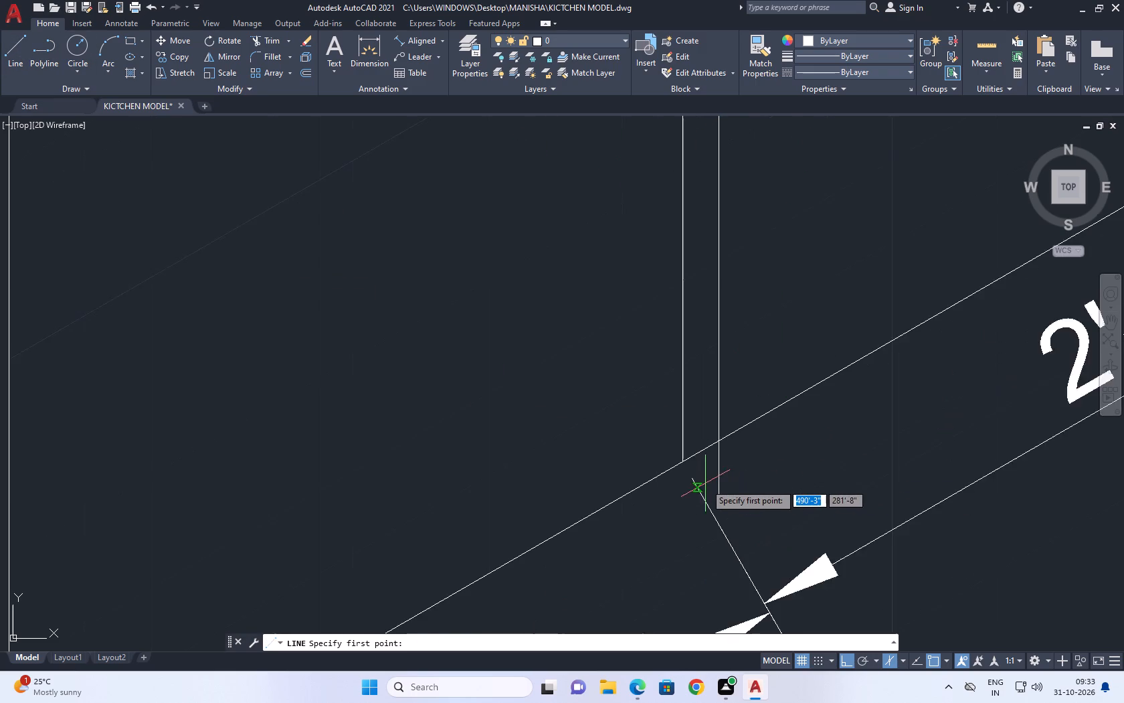
pyautogui.scroll(2, 705, 483)
pyautogui.click(729, 513)
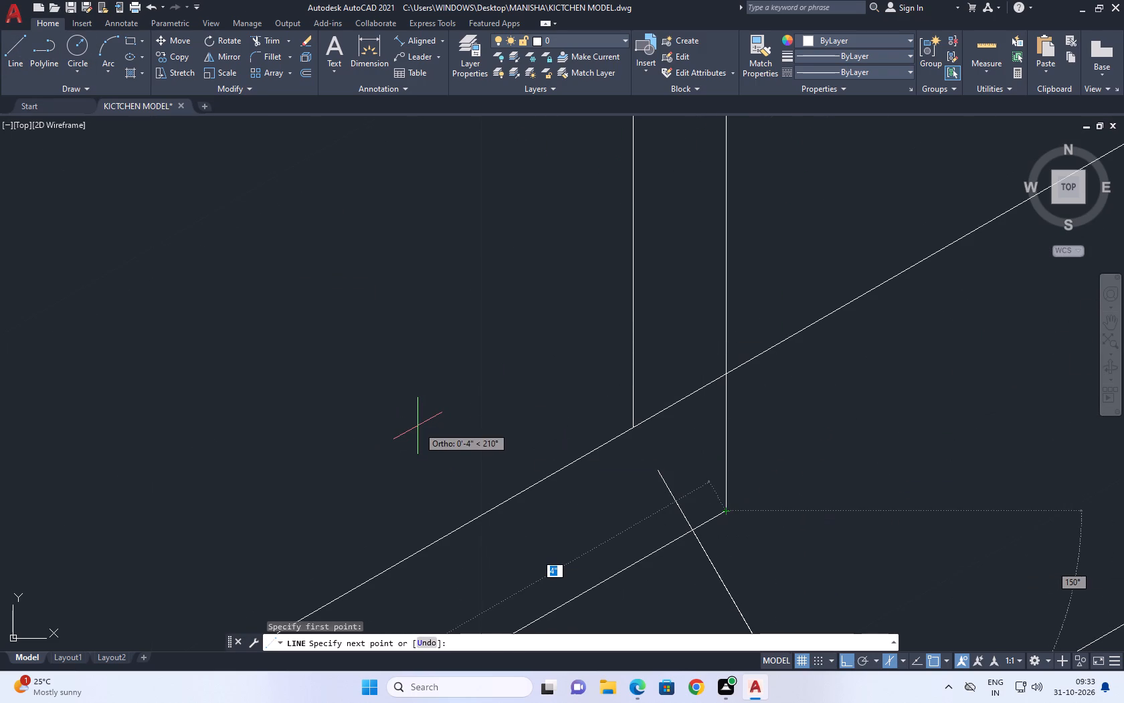
pyautogui.press('F8')
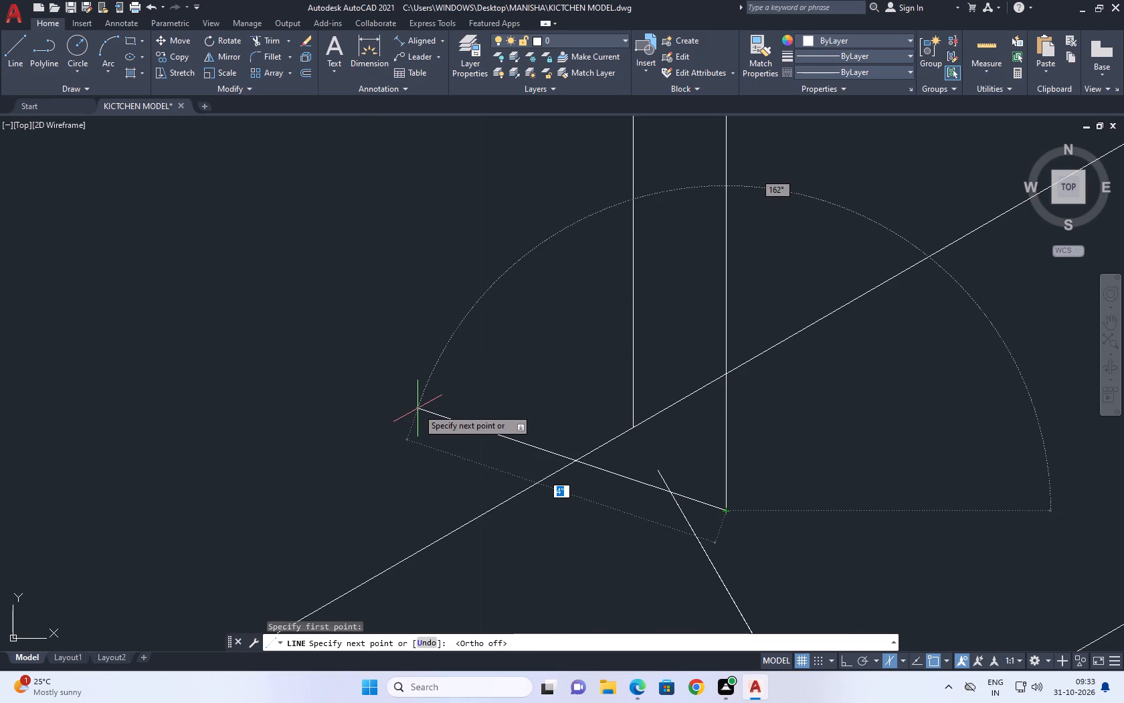
pyautogui.press('F8')
pyautogui.press('F5')
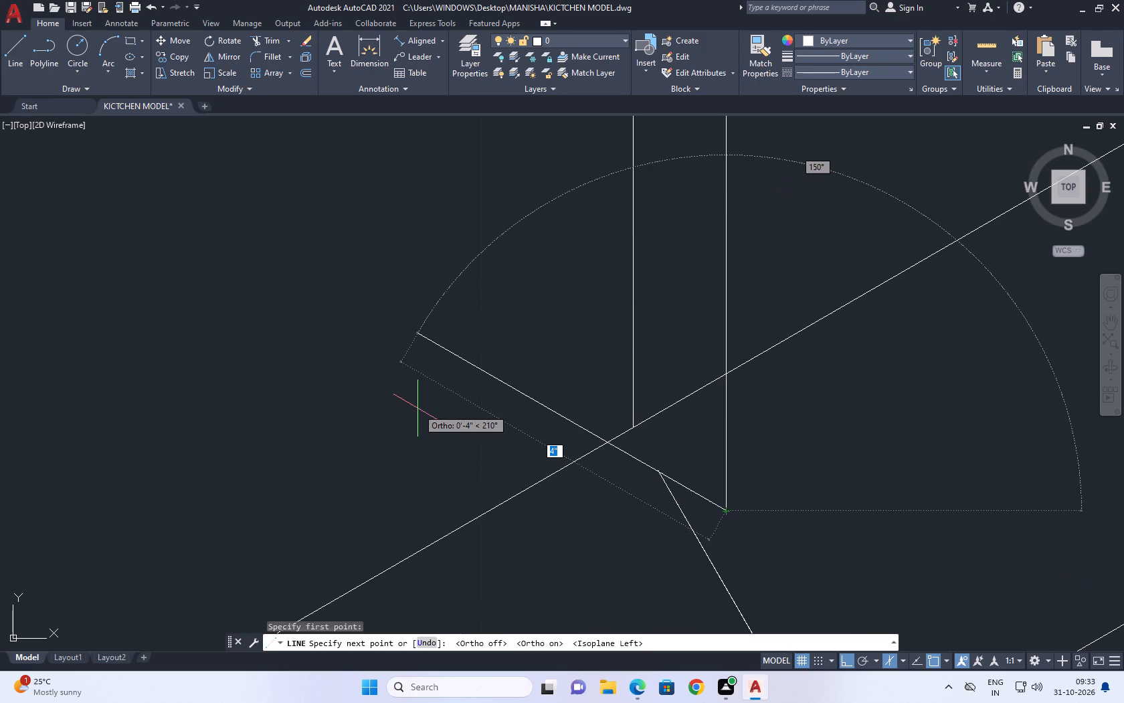
pyautogui.moveTo(456, 312); pyautogui.dragTo(468, 314)
pyautogui.rightClick(486, 324)
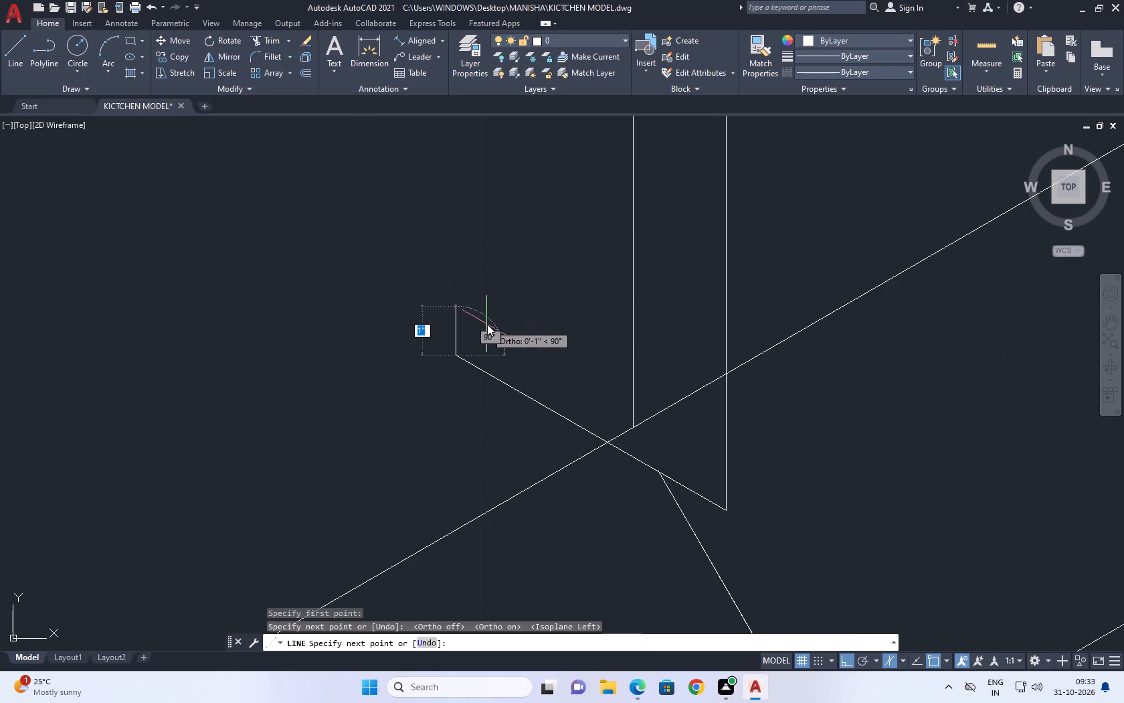
pyautogui.click(557, 341)
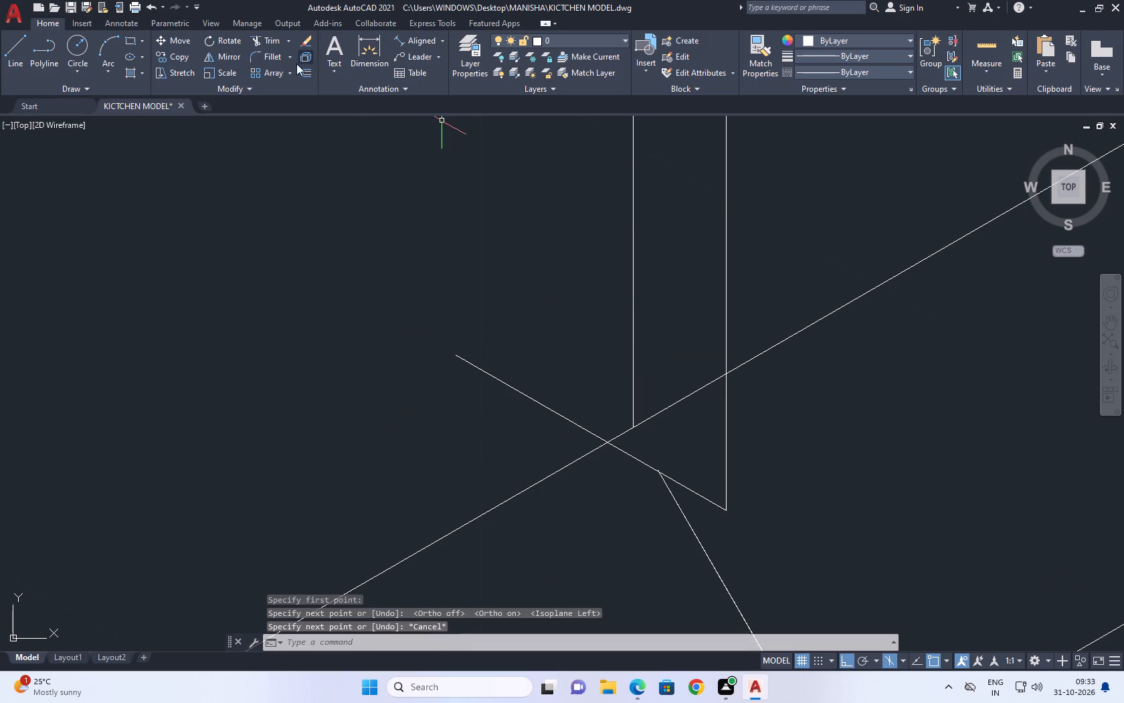
# Trim the new line where it extends behind the cabinet's bottom front edge.
pyautogui.click(268, 46)
pyautogui.click(542, 426)
pyautogui.click(587, 370)
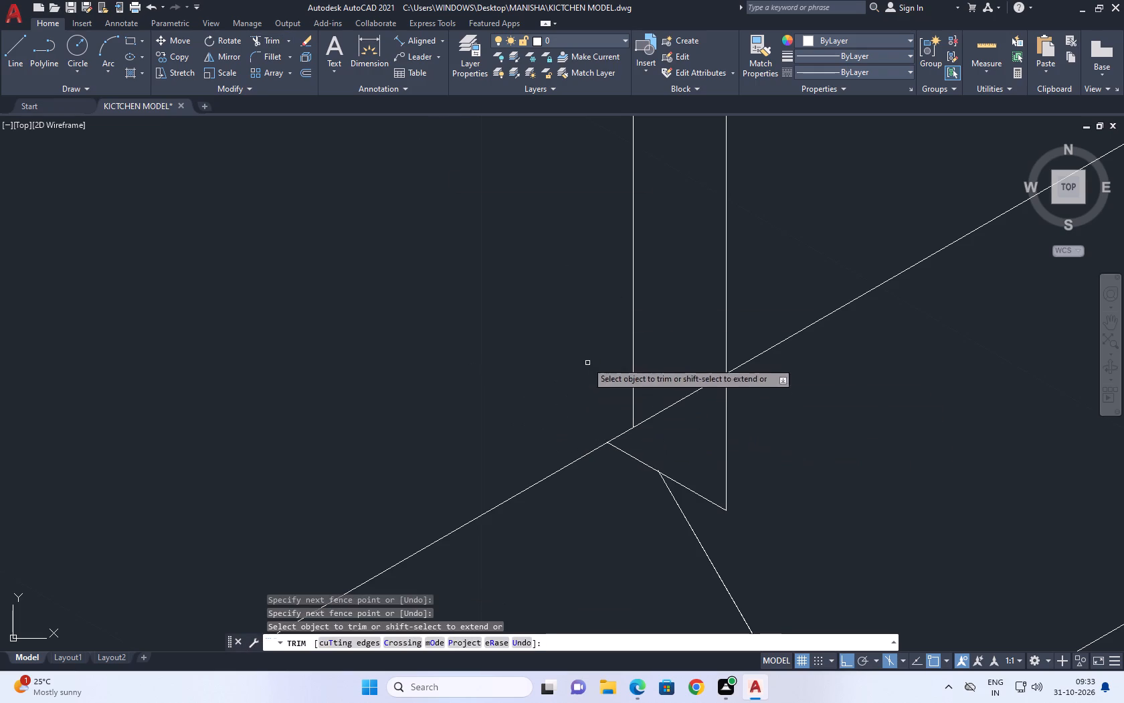
pyautogui.moveTo(563, 330); pyautogui.dragTo(563, 319, button='right')
pyautogui.click(598, 342)
# Examine the projecting front panel beneath the hob and the neighbouring base cabinets.
pyautogui.scroll(-3, 723, 335)
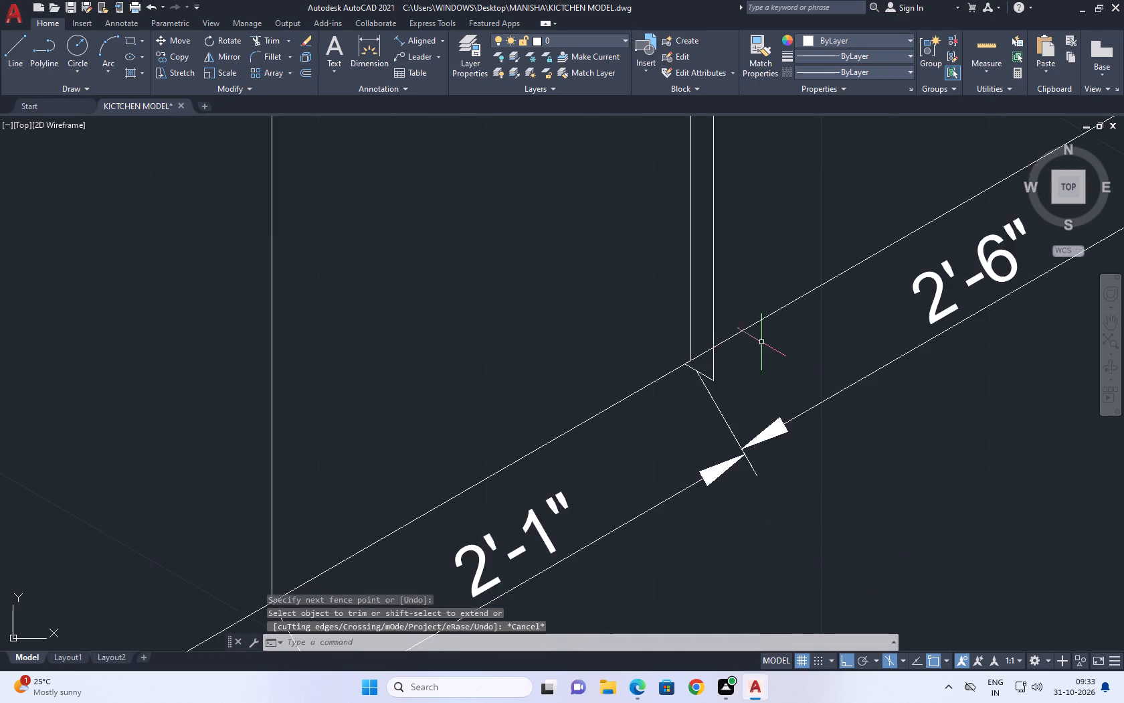
pyautogui.scroll(-3, 763, 342)
pyautogui.moveTo(775, 350); pyautogui.dragTo(760, 412, button='middle')
pyautogui.moveTo(734, 414); pyautogui.dragTo(690, 413, button='middle')
pyautogui.scroll(2, 679, 409)
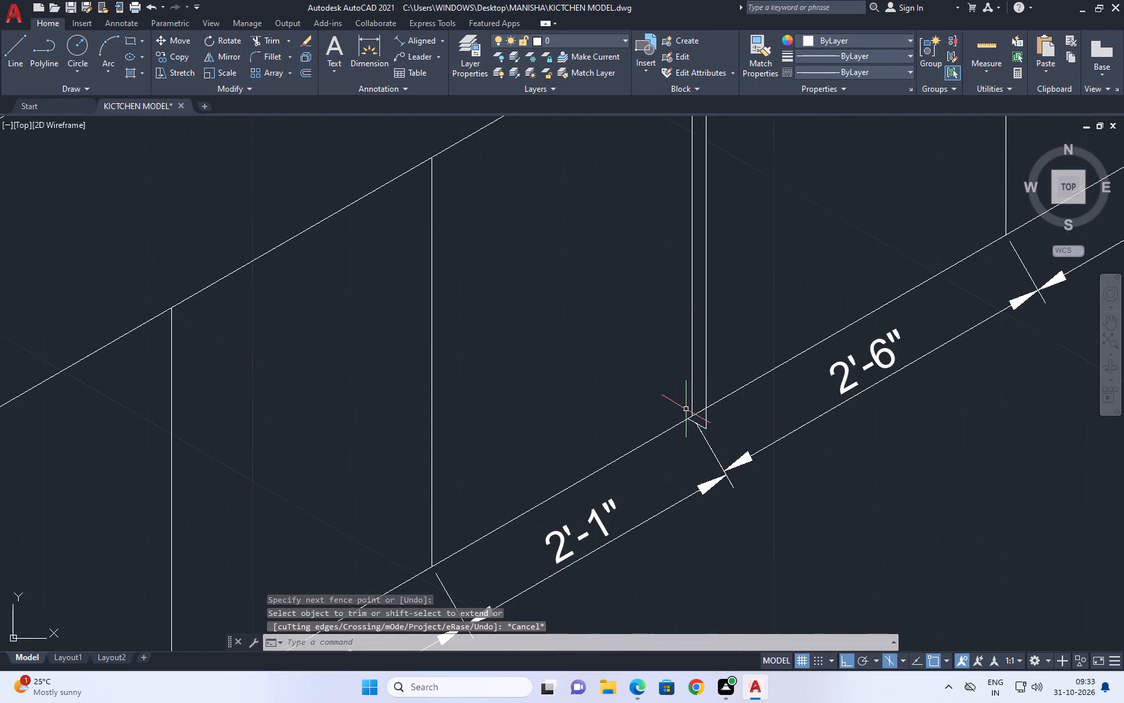
pyautogui.scroll(-2, 702, 414)
pyautogui.moveTo(721, 361); pyautogui.dragTo(672, 408, button='middle')
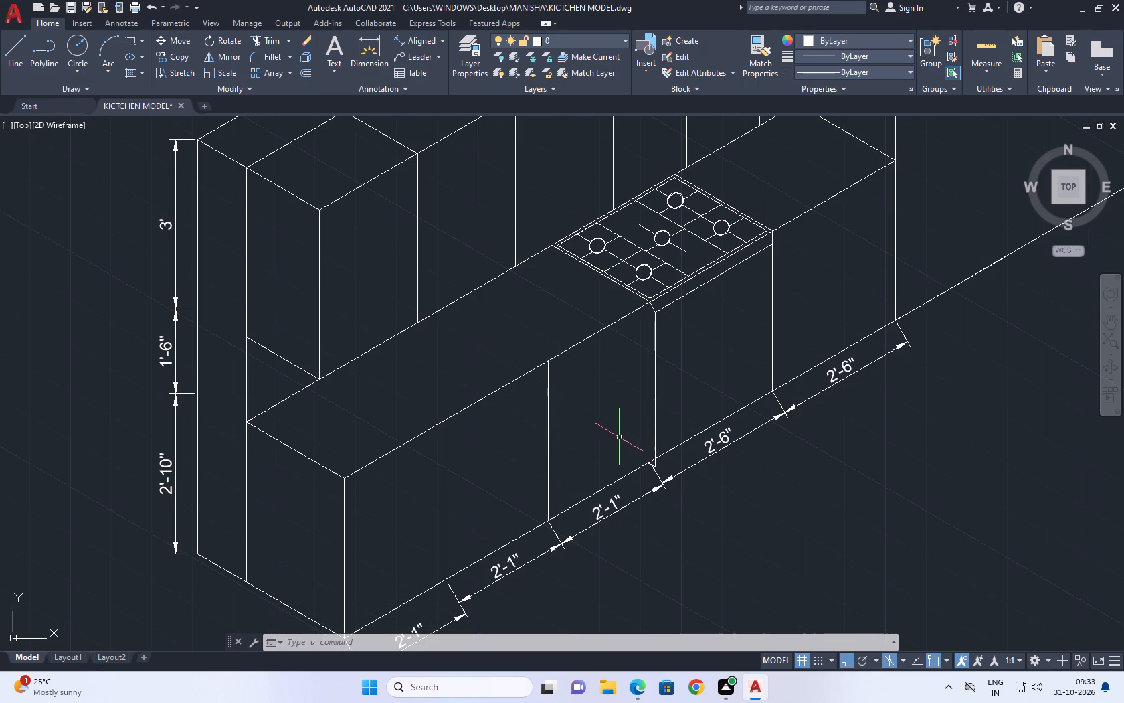
pyautogui.moveTo(790, 449); pyautogui.dragTo(741, 455, button='middle')
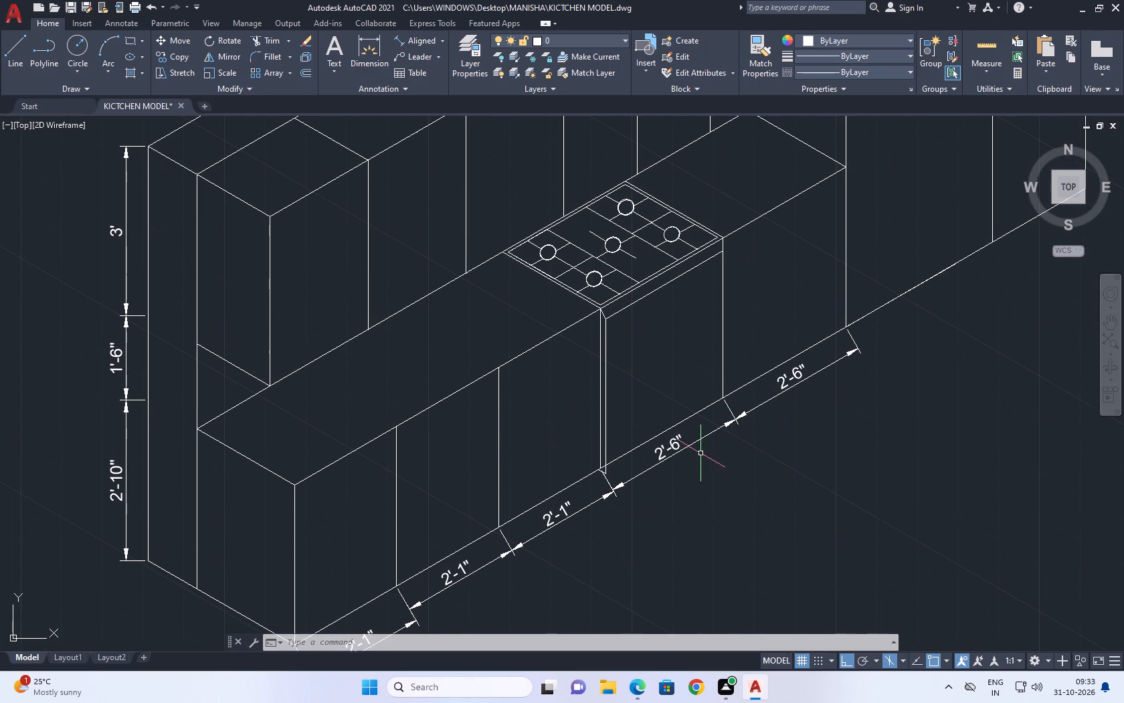
pyautogui.moveTo(684, 282); pyautogui.dragTo(685, 325, button='middle')
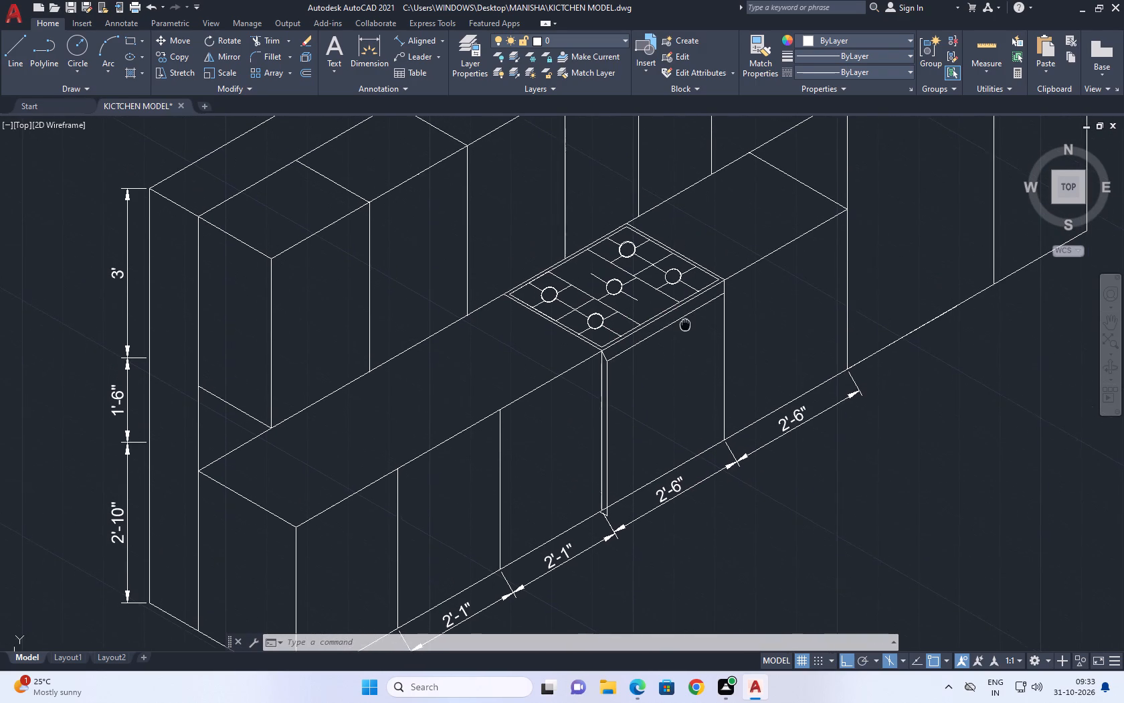
pyautogui.moveTo(685, 325); pyautogui.dragTo(684, 327, button='middle')
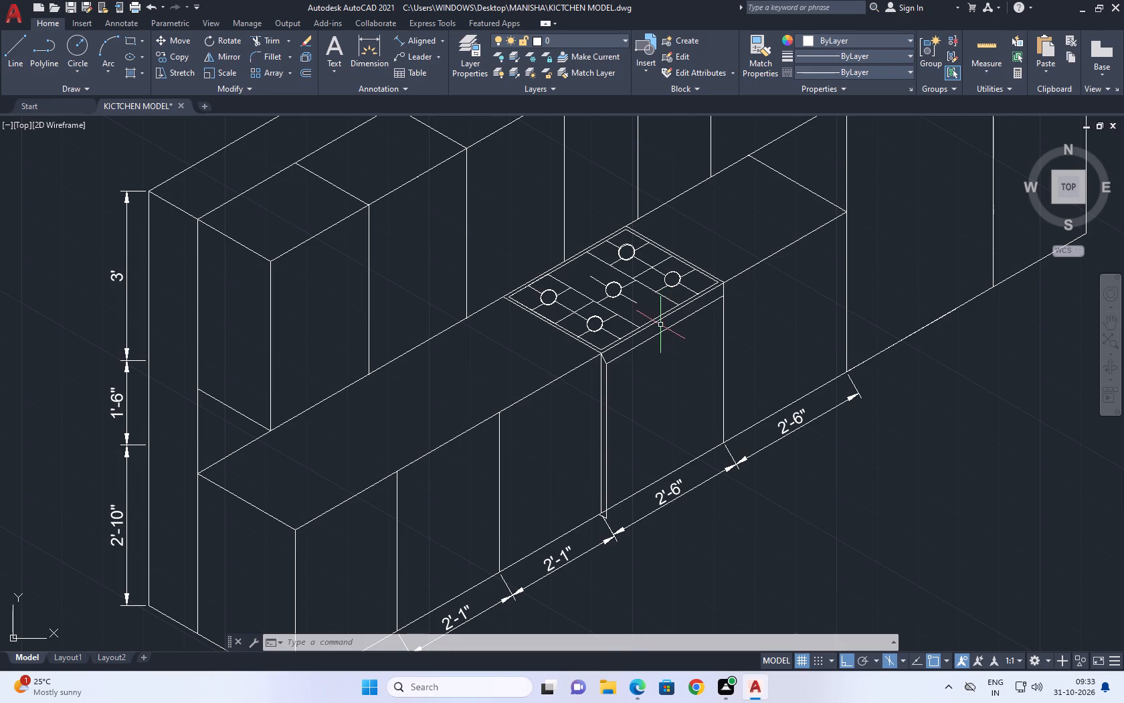
pyautogui.moveTo(684, 336); pyautogui.dragTo(697, 348, button='middle')
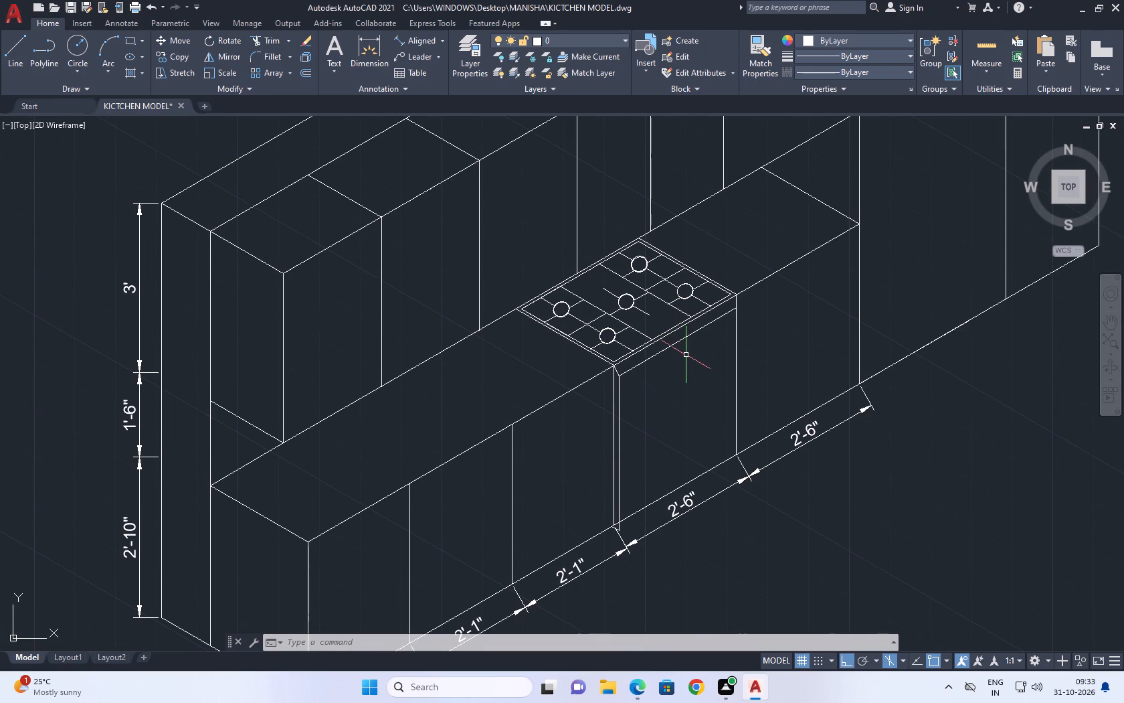
# Draw an isometric rectangular outline about 4" long and 1" high on the front strip below the hob, with its closing side overshooting.
pyautogui.click(13, 44)
pyautogui.scroll(4, 682, 323)
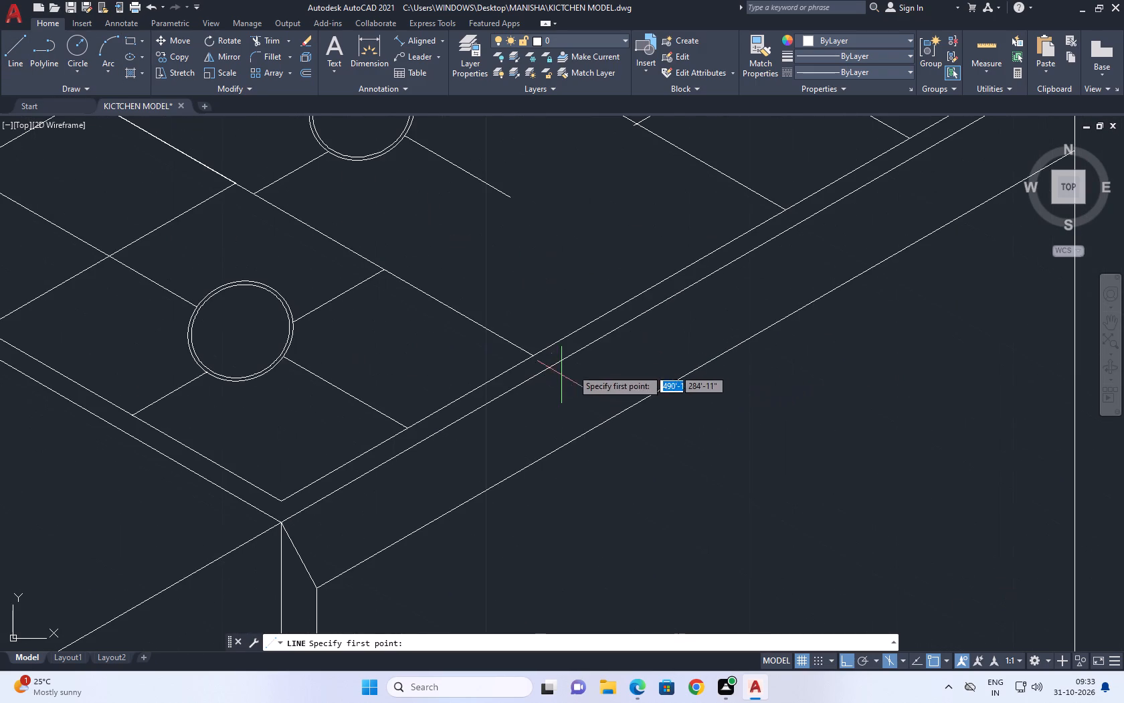
pyautogui.click(581, 366)
pyautogui.press('F5')
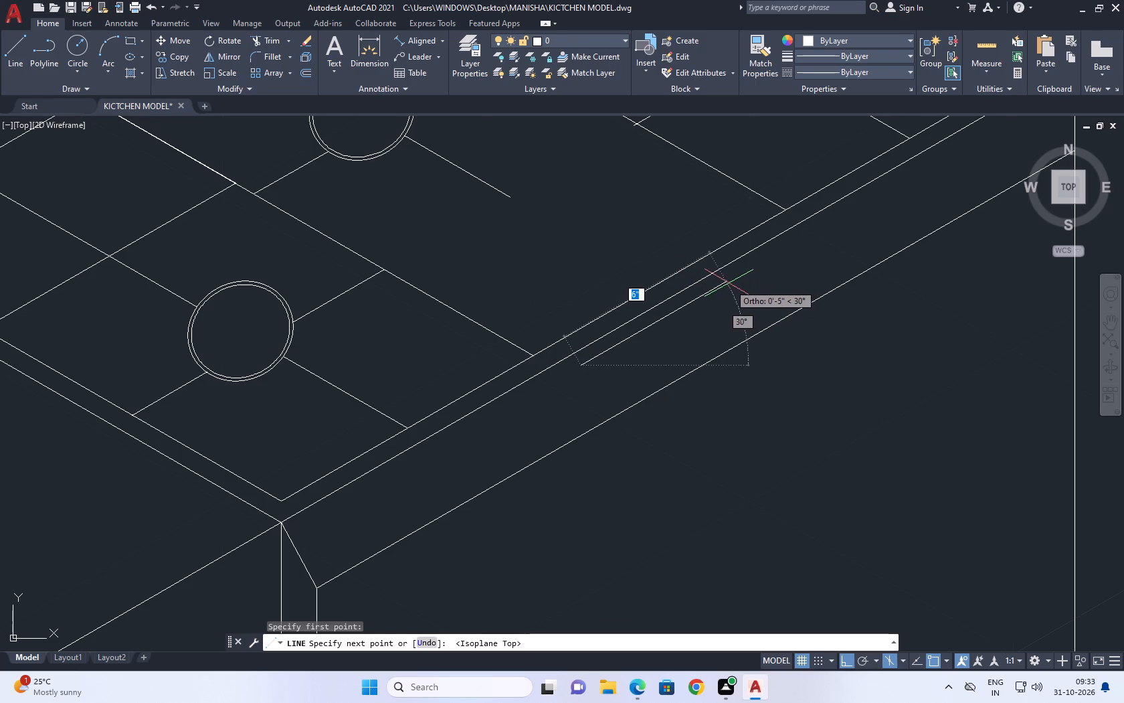
pyautogui.click(689, 299)
pyautogui.press('F5')
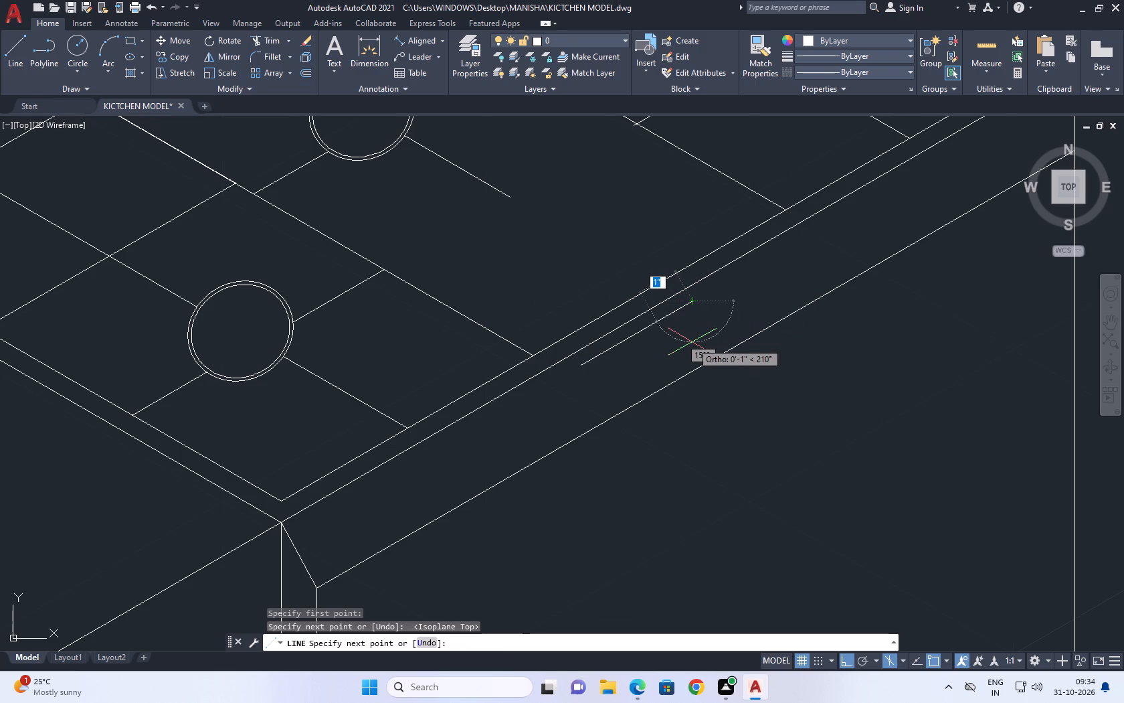
pyautogui.scroll(1, 686, 341)
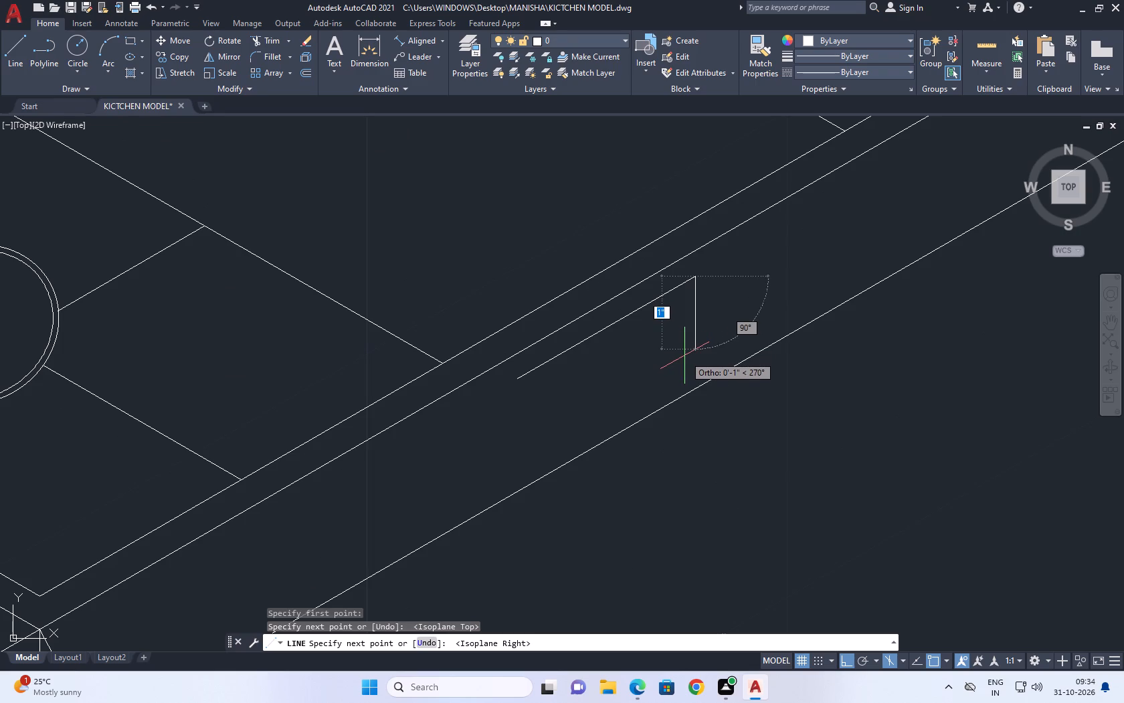
pyautogui.click(684, 356)
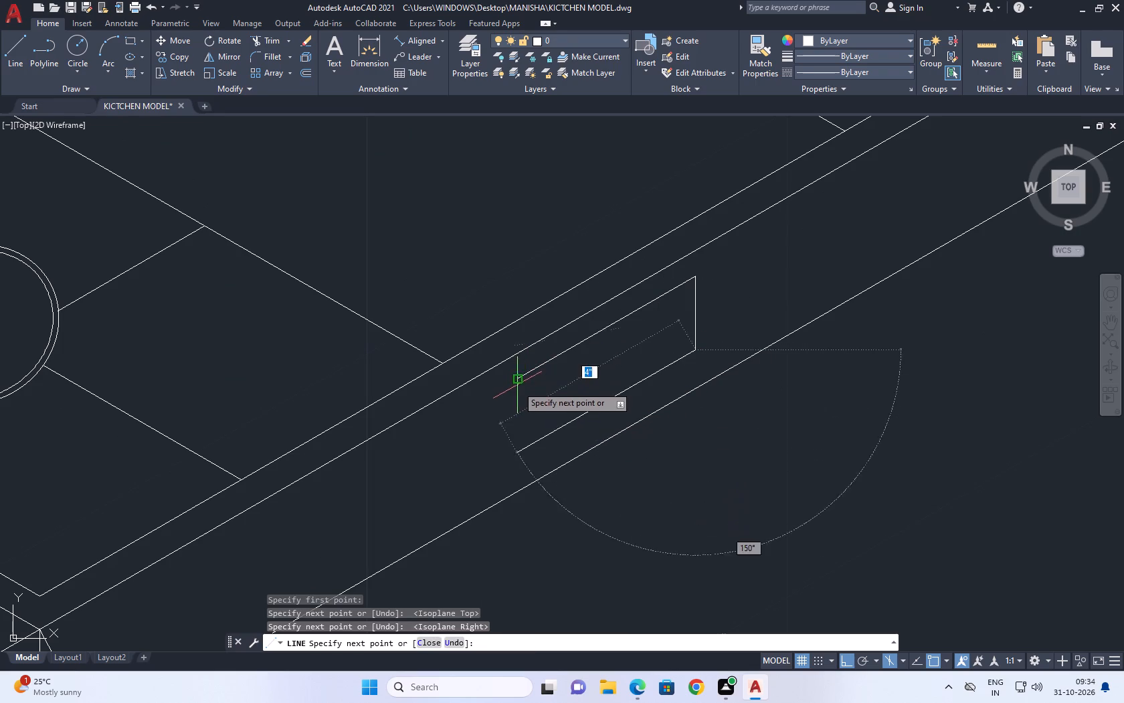
pyautogui.click(523, 447)
pyautogui.click(501, 264)
pyautogui.press('Escape')
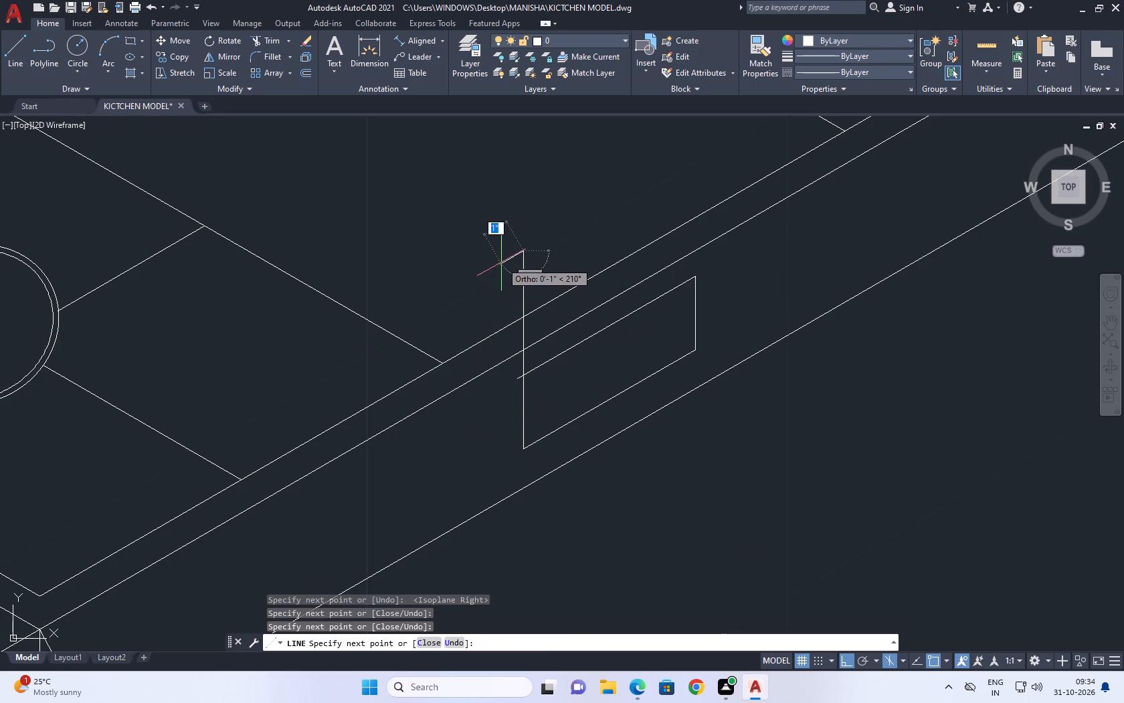
# Trim the overshooting line ends at the upper near corner of the small rectangle on the front strip.
pyautogui.press('t')
pyautogui.press('r')
pyautogui.press('space')
pyautogui.scroll(2, 510, 368)
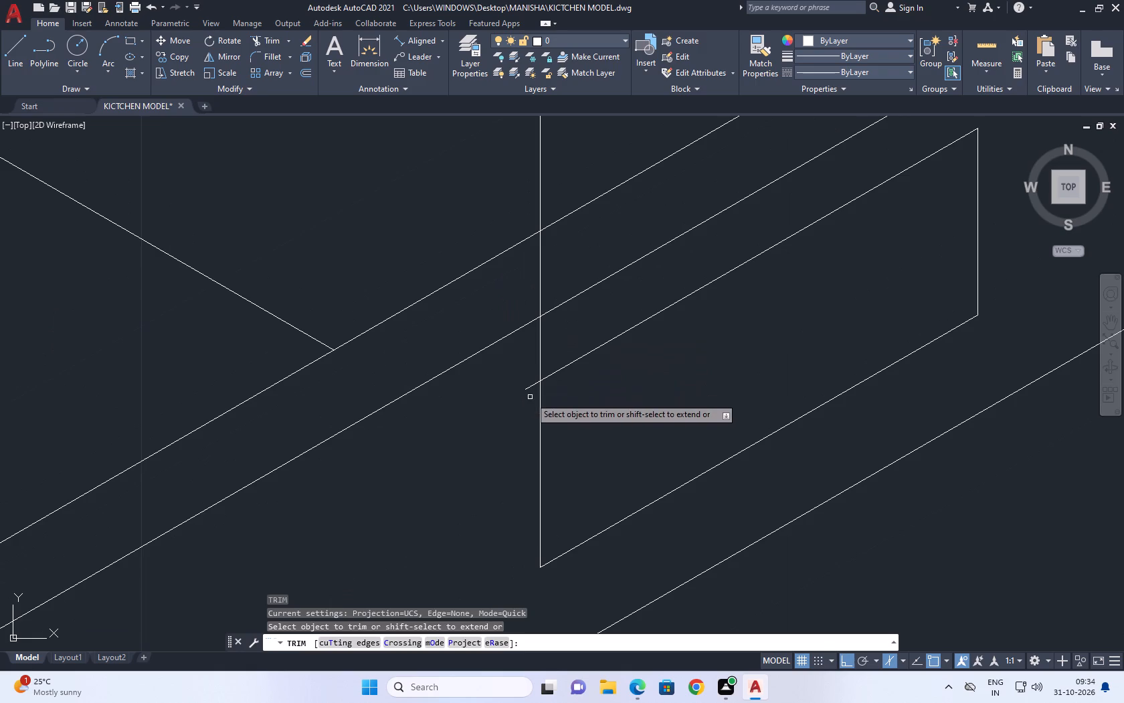
pyautogui.moveTo(531, 396); pyautogui.dragTo(538, 396)
pyautogui.click(542, 359)
pyautogui.click(554, 273)
pyautogui.click(547, 277)
pyautogui.moveTo(545, 272); pyautogui.dragTo(541, 281)
pyautogui.click(532, 286)
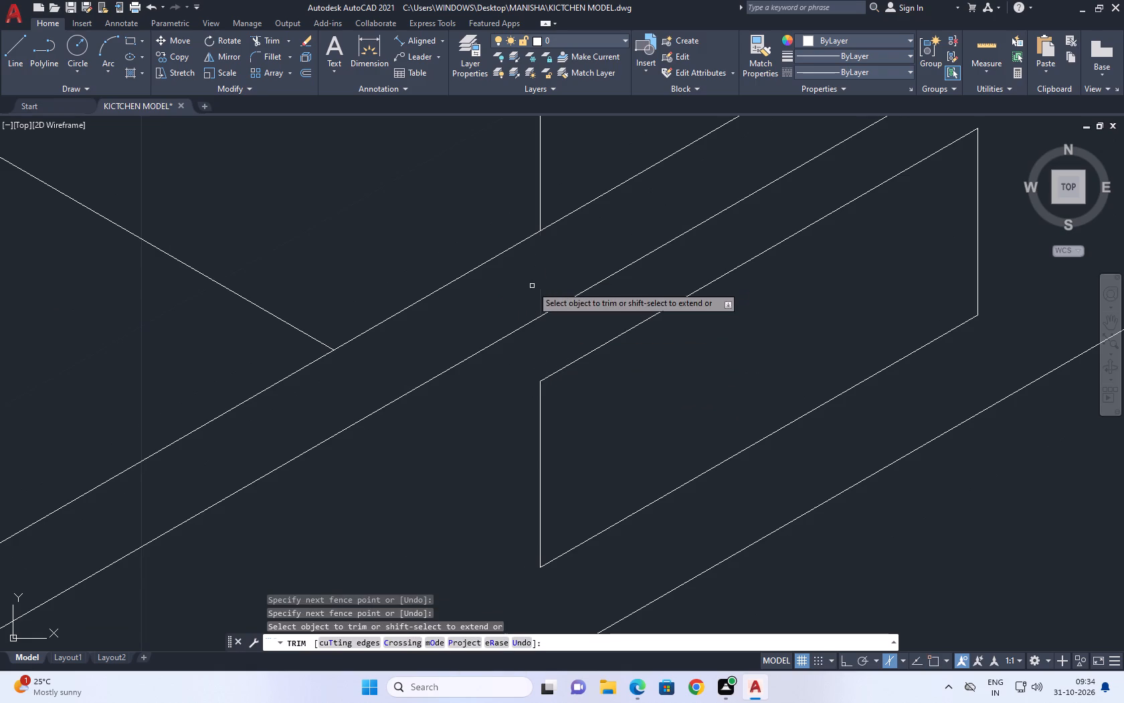
pyautogui.click(539, 214)
pyautogui.press('Escape')
# Move the small rectangle a short distance along the front strip towards the strip's far end.
pyautogui.scroll(-4, 544, 240)
pyautogui.middleClick(568, 237)
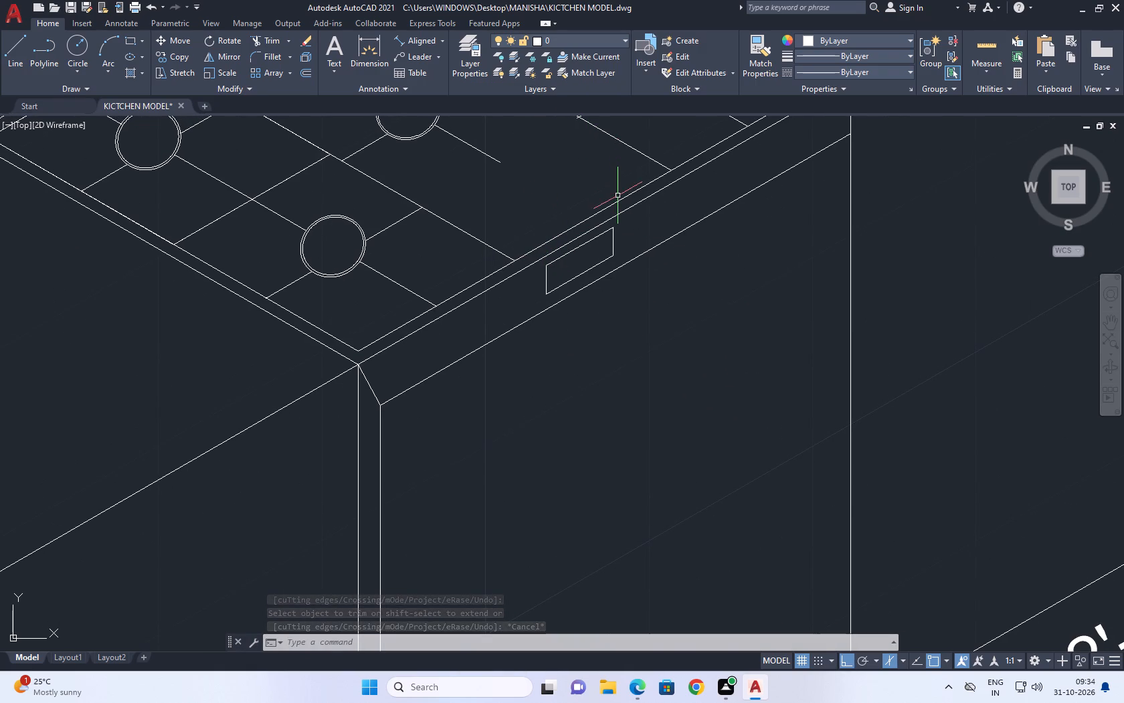
pyautogui.scroll(-1, 720, 208)
pyautogui.moveTo(724, 214); pyautogui.dragTo(707, 246, button='middle')
pyautogui.scroll(2, 641, 266)
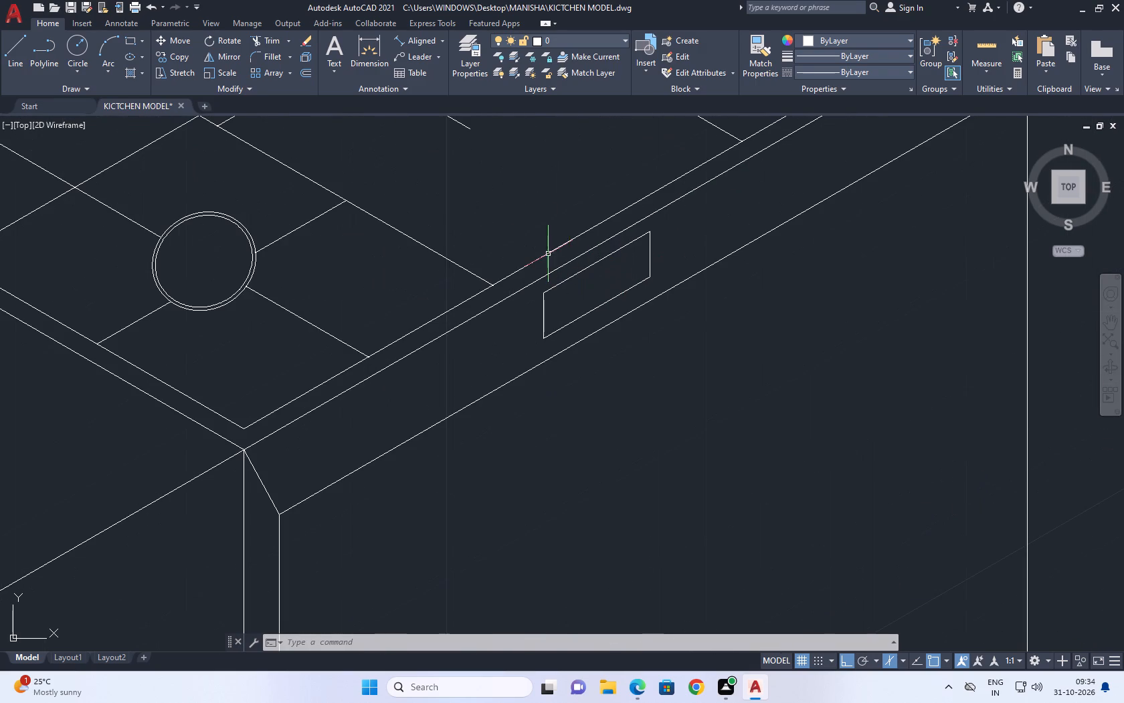
pyautogui.click(517, 206)
pyautogui.click(682, 386)
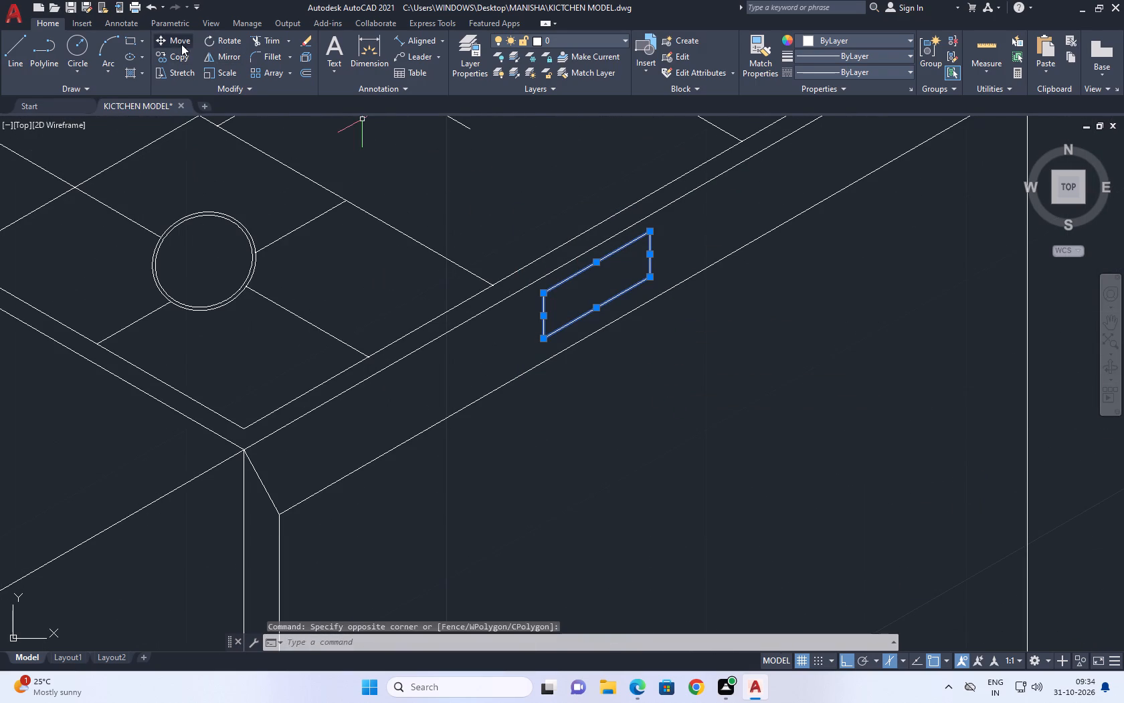
pyautogui.click(181, 42)
pyautogui.click(606, 280)
pyautogui.click(649, 260)
# Draw a small circle for a control knob on the front strip, near the hob's near outer corner.
pyautogui.moveTo(693, 228); pyautogui.dragTo(692, 252, button='middle')
pyautogui.click(81, 56)
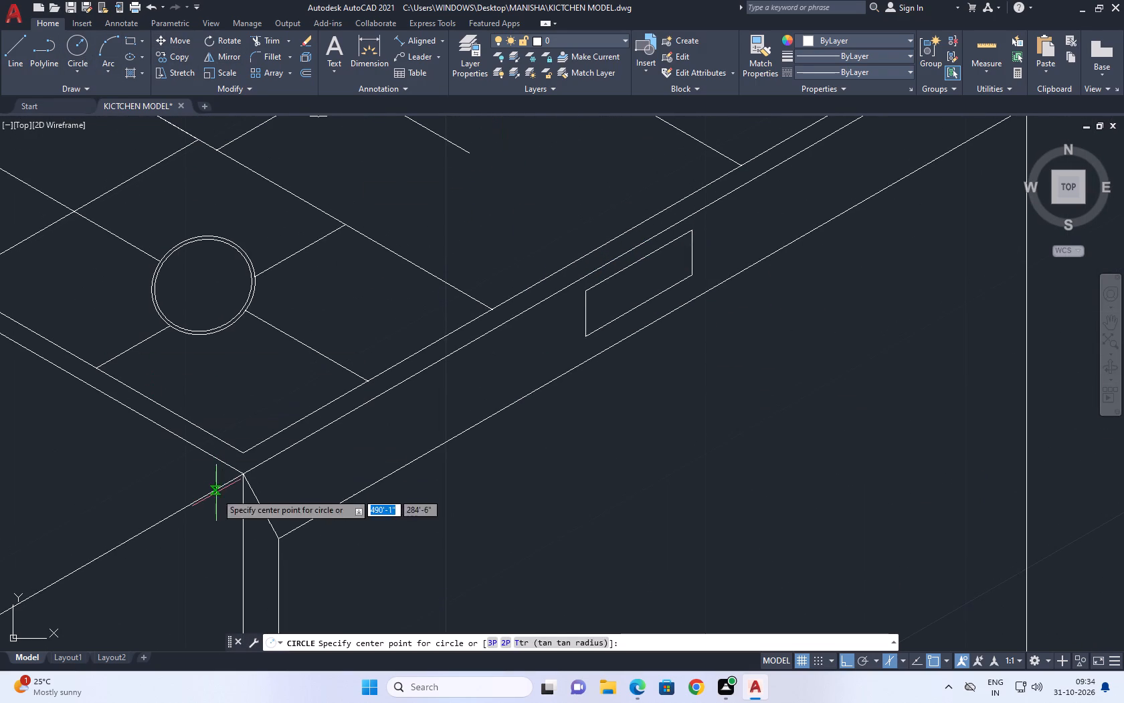
pyautogui.scroll(1, 331, 471)
pyautogui.click(361, 451)
pyautogui.click(376, 438)
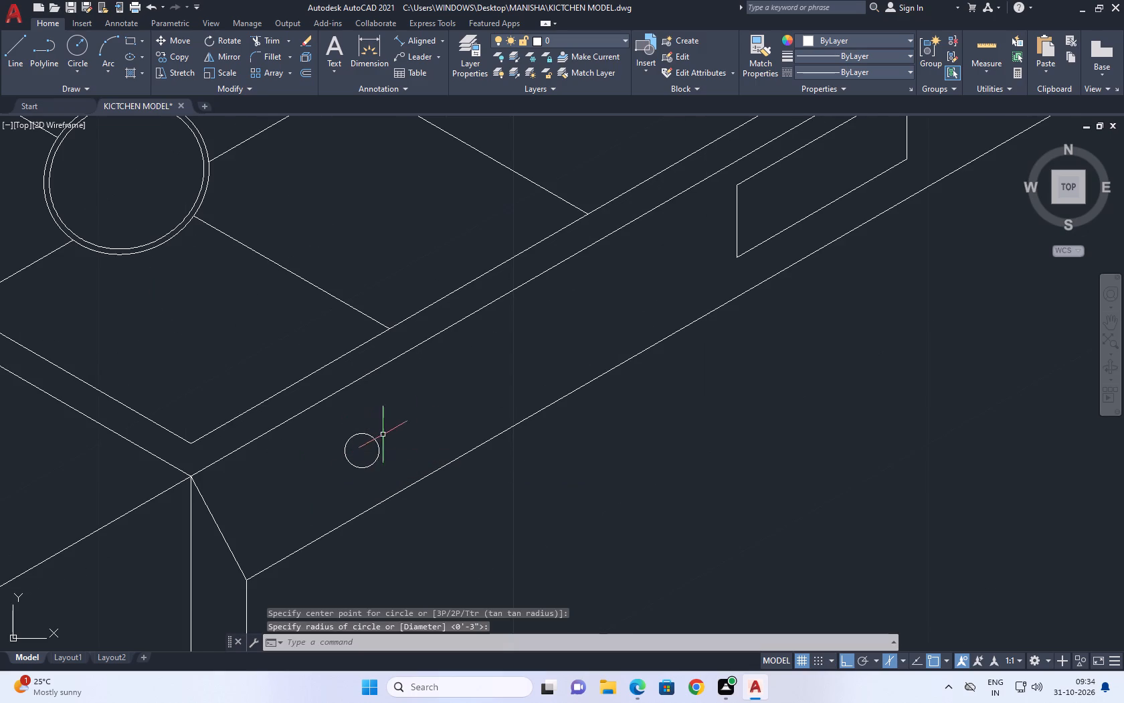
pyautogui.moveTo(428, 426); pyautogui.dragTo(401, 426, button='middle')
pyautogui.scroll(2, 326, 474)
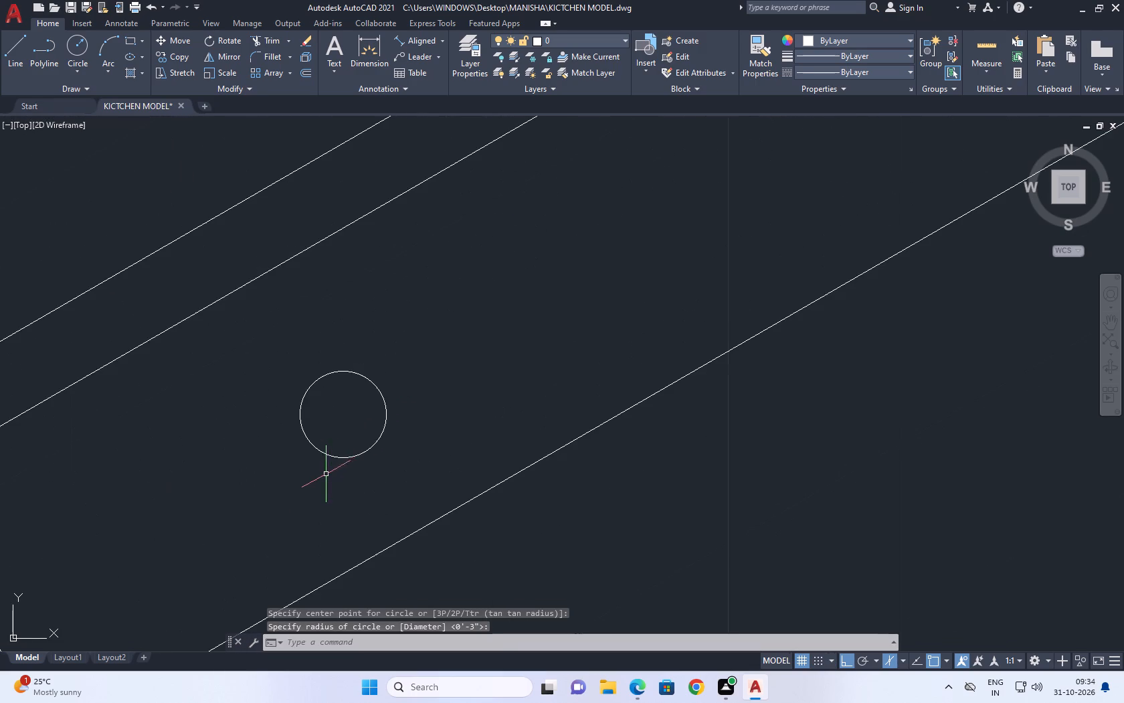
# Draw a smaller concentric circle inside the existing circle, about one third of its diameter.
pyautogui.click(361, 382)
pyautogui.click(343, 369)
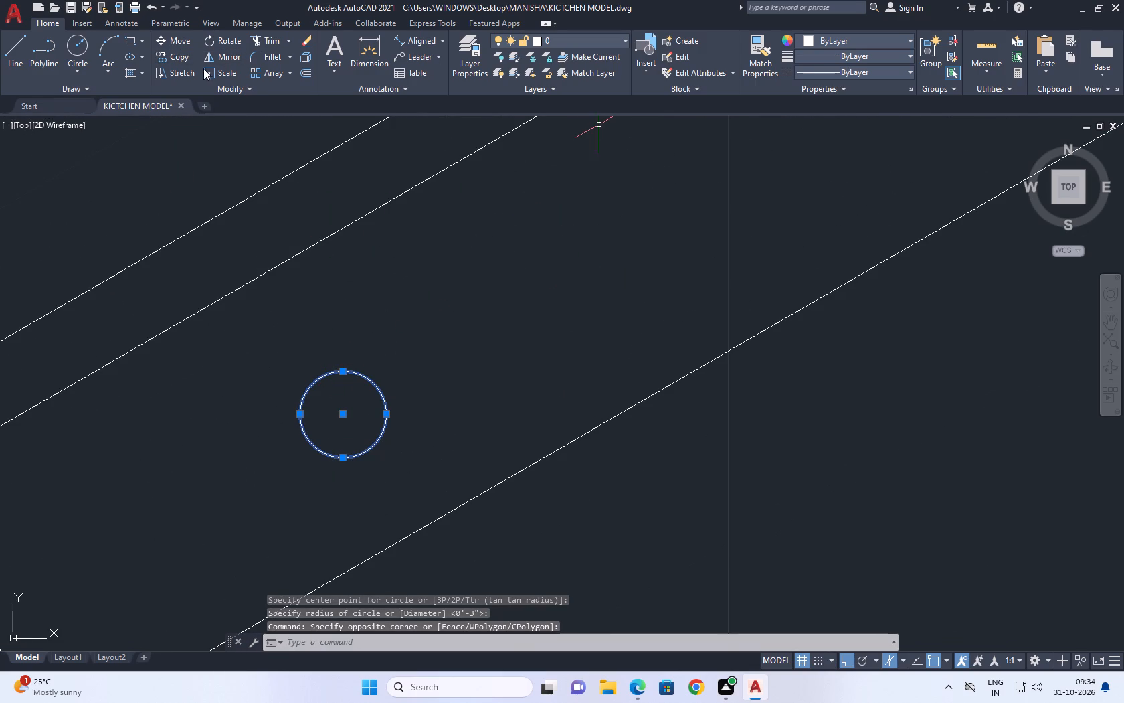
pyautogui.click(78, 46)
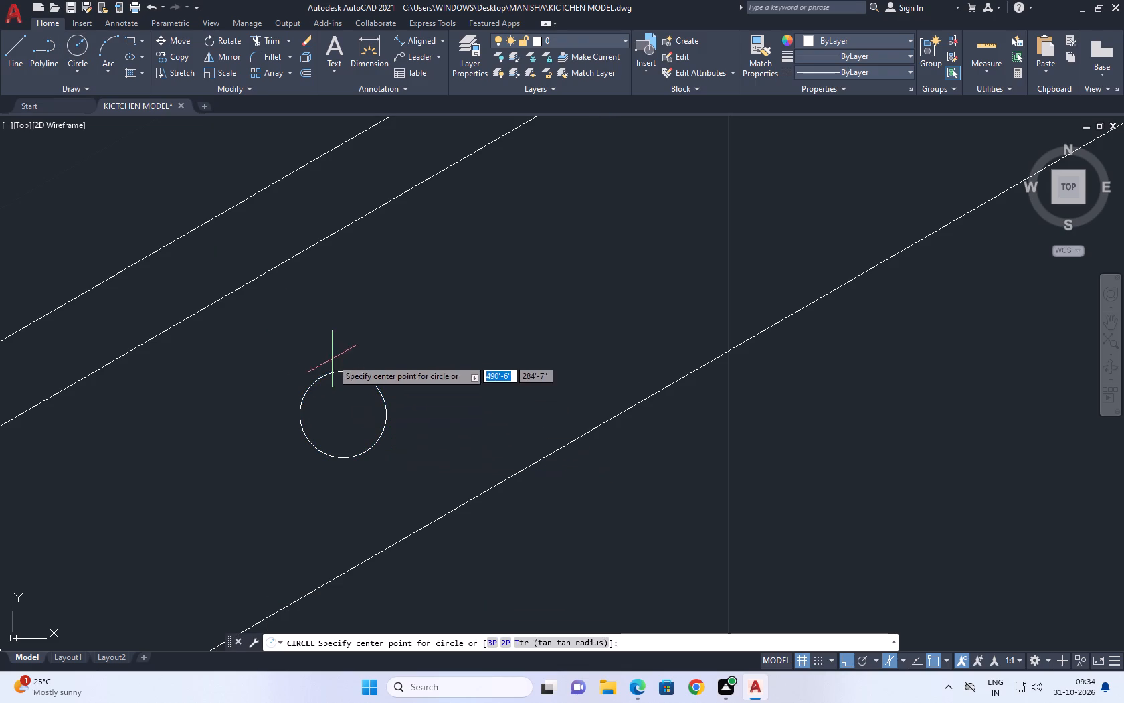
pyautogui.click(342, 415)
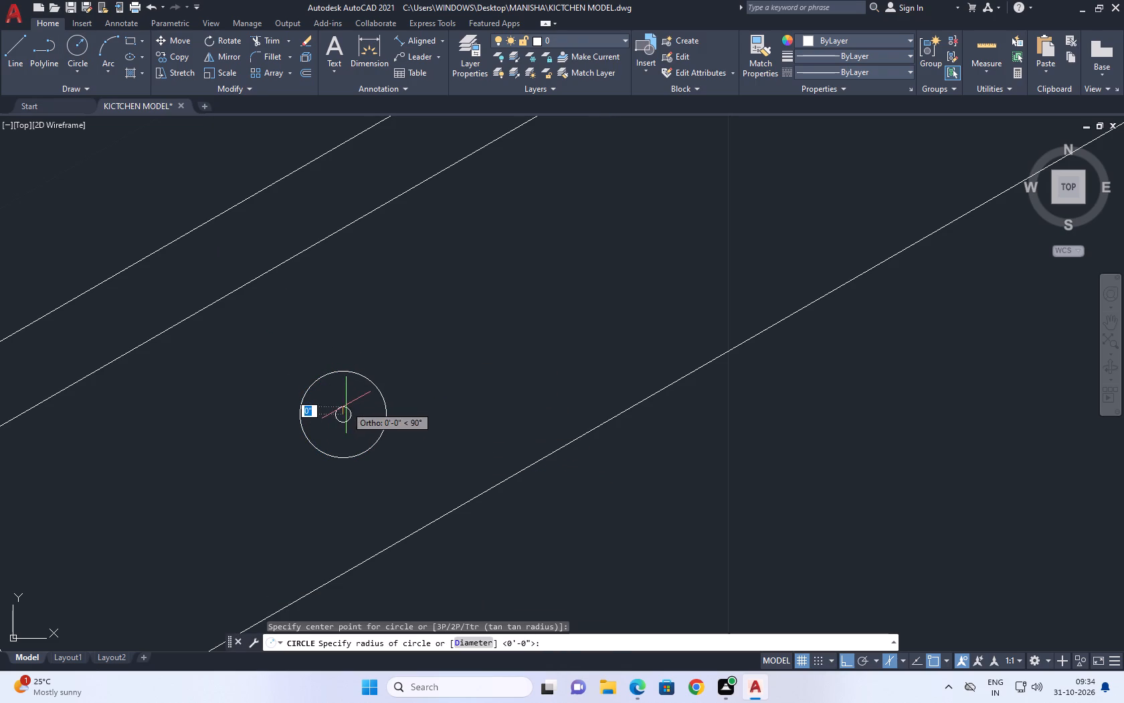
pyautogui.click(347, 398)
pyautogui.moveTo(372, 404); pyautogui.dragTo(471, 408, button='middle')
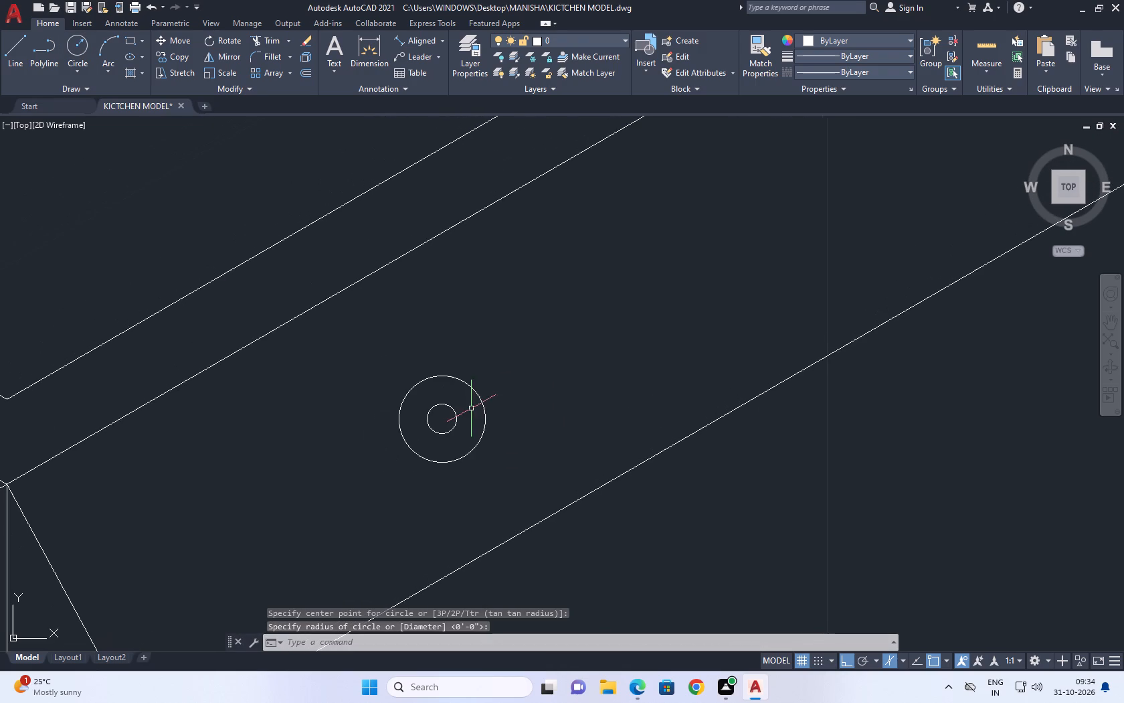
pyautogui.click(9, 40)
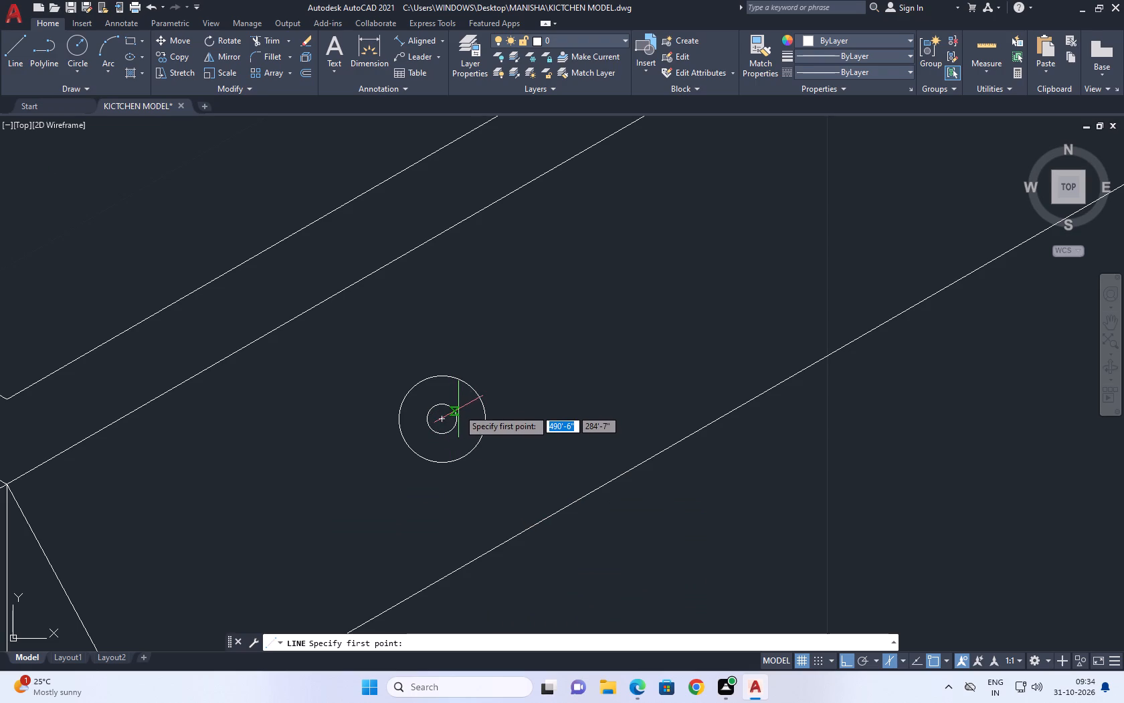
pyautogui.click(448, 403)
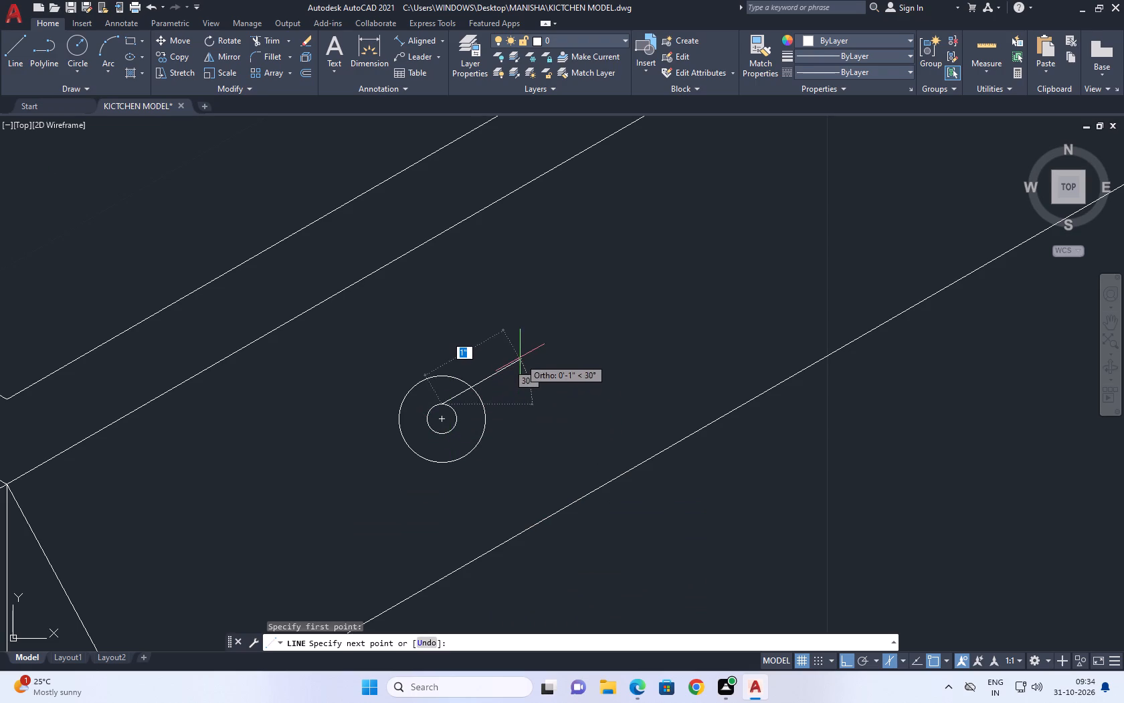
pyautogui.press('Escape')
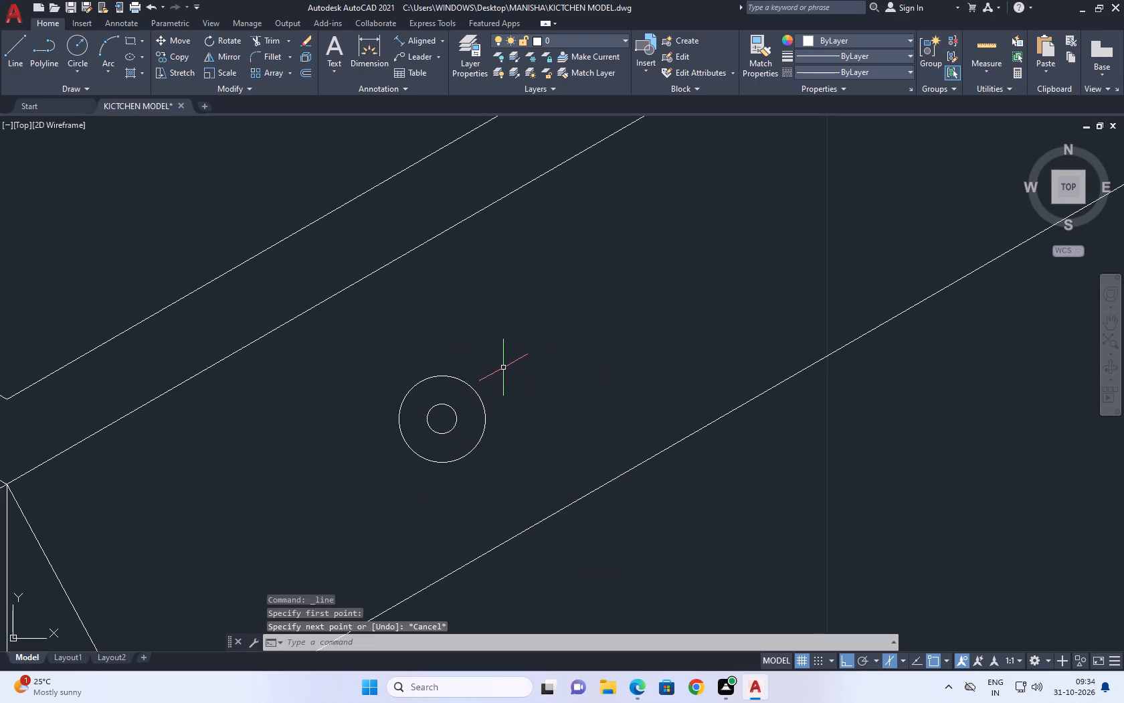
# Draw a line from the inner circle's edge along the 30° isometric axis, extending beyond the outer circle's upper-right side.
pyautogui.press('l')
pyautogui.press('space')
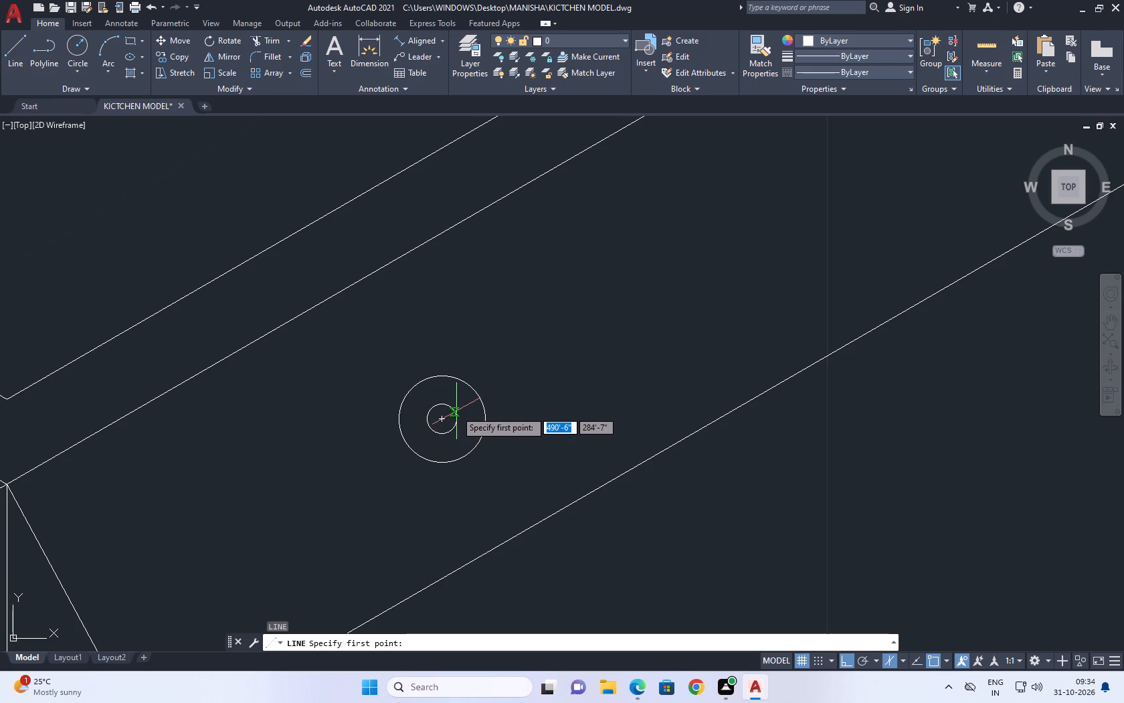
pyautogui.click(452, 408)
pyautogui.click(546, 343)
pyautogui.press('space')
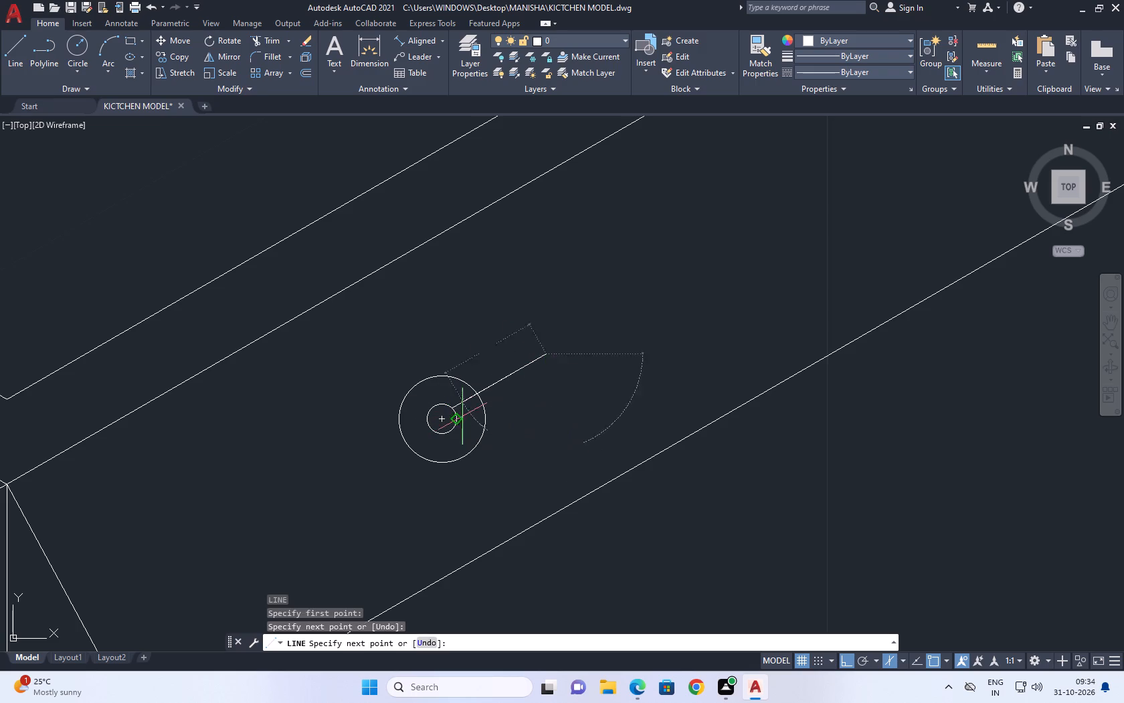
# Draw a line from the inner circle's upper-right edge along the 30° isometric axis, down-left across both circles and beyond the outer one.
pyautogui.press('space')
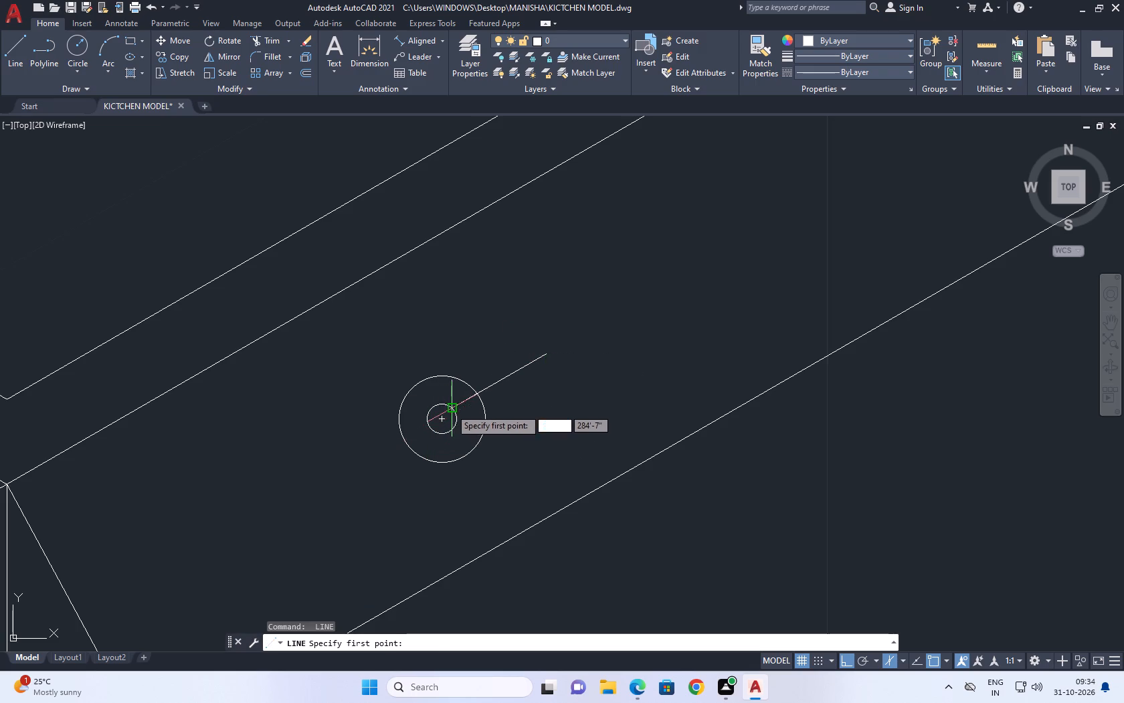
pyautogui.click(449, 408)
pyautogui.click(266, 483)
pyautogui.press('Escape')
pyautogui.scroll(3, 438, 397)
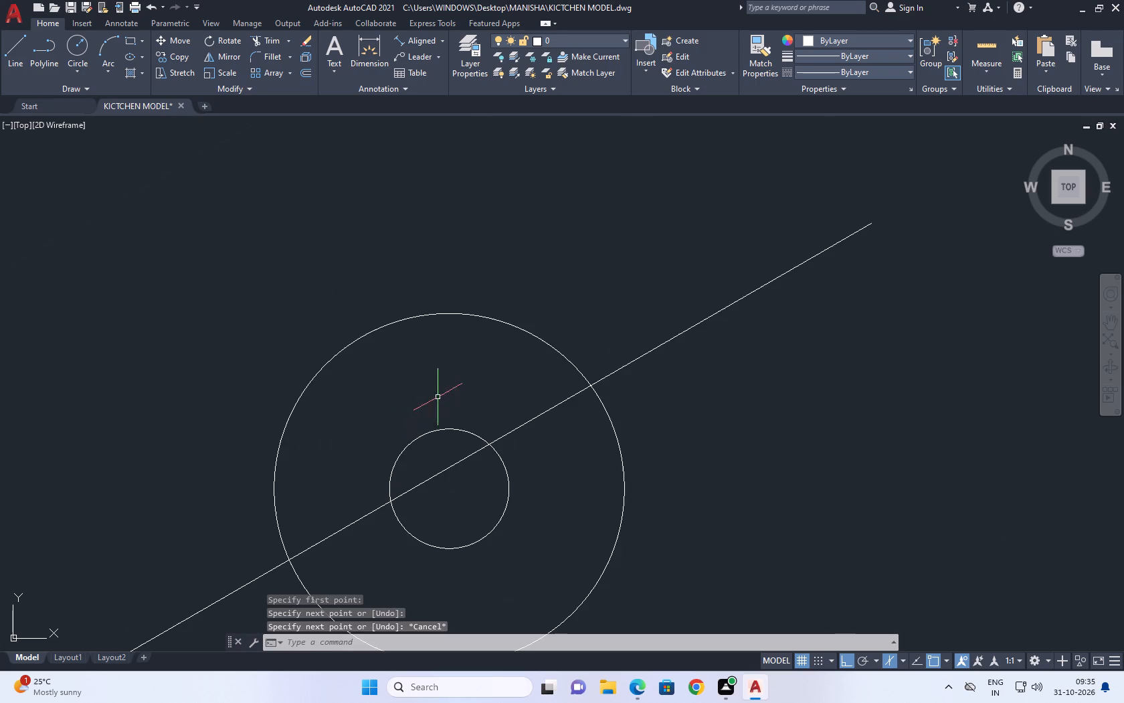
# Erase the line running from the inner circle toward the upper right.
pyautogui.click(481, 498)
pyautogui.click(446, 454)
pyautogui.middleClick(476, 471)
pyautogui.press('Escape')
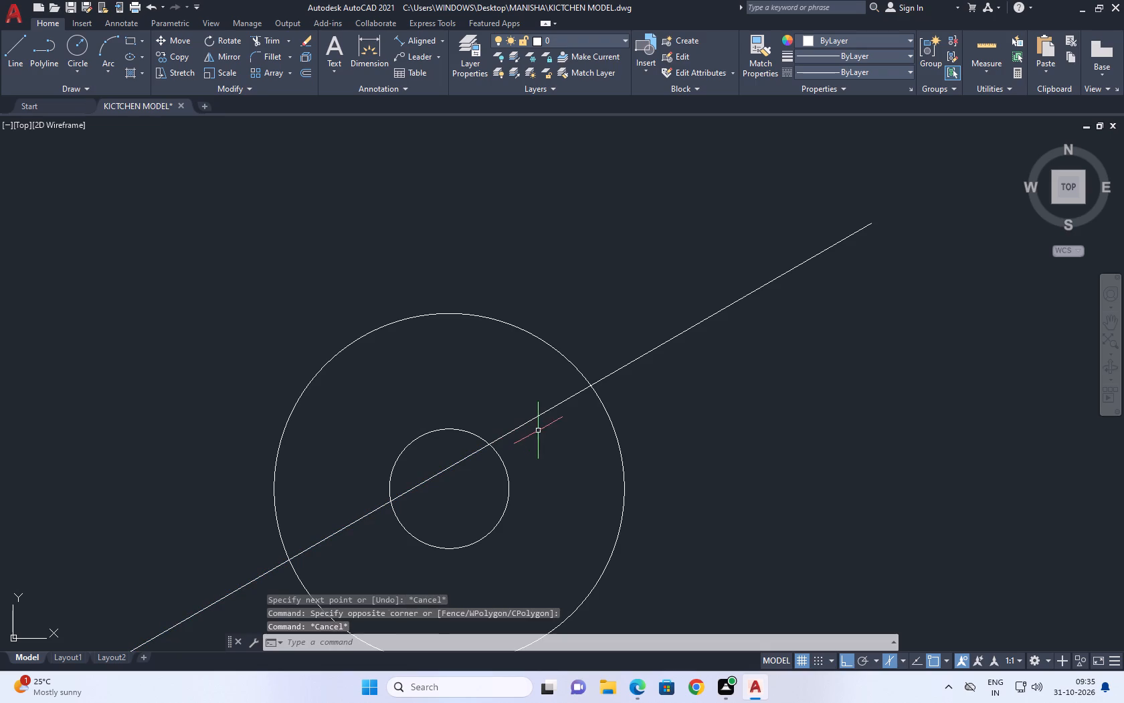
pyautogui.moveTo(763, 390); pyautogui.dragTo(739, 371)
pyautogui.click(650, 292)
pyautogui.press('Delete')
# Move the remaining slanted line from its midpoint to the common centre of the two circles.
pyautogui.moveTo(444, 562); pyautogui.dragTo(450, 553, button='middle')
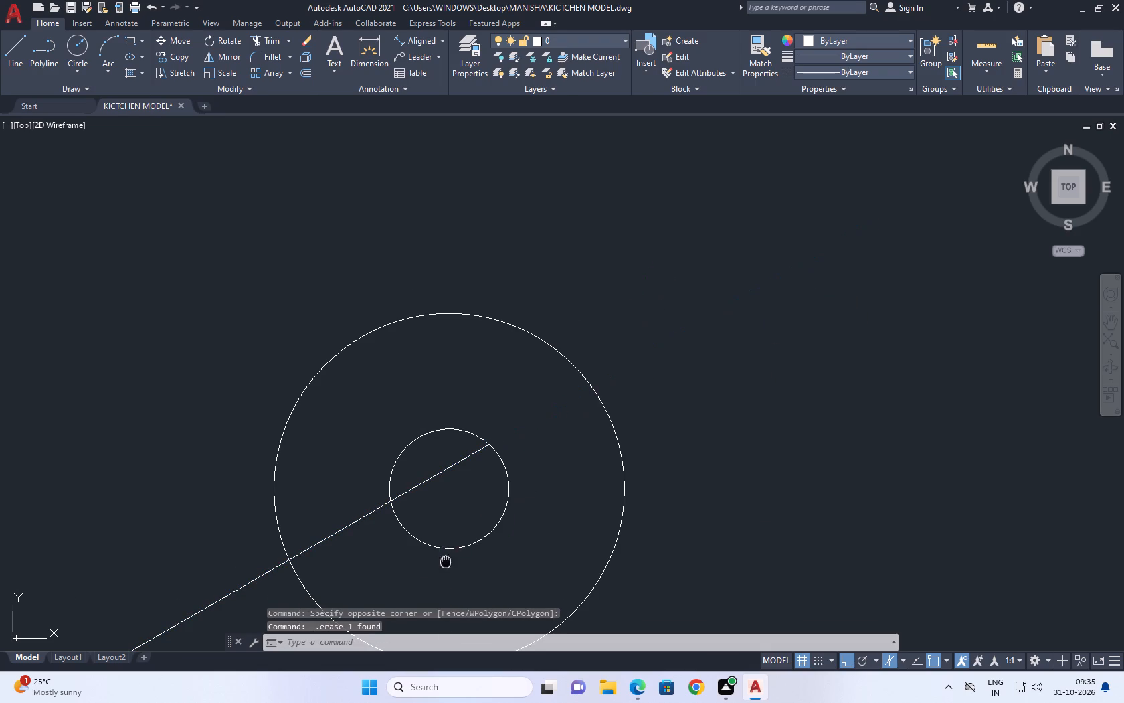
pyautogui.moveTo(450, 553); pyautogui.dragTo(581, 344, button='middle')
pyautogui.moveTo(507, 323); pyautogui.dragTo(501, 321)
pyautogui.click(454, 291)
pyautogui.moveTo(484, 321); pyautogui.dragTo(500, 366, button='middle')
pyautogui.press('m')
pyautogui.press('space')
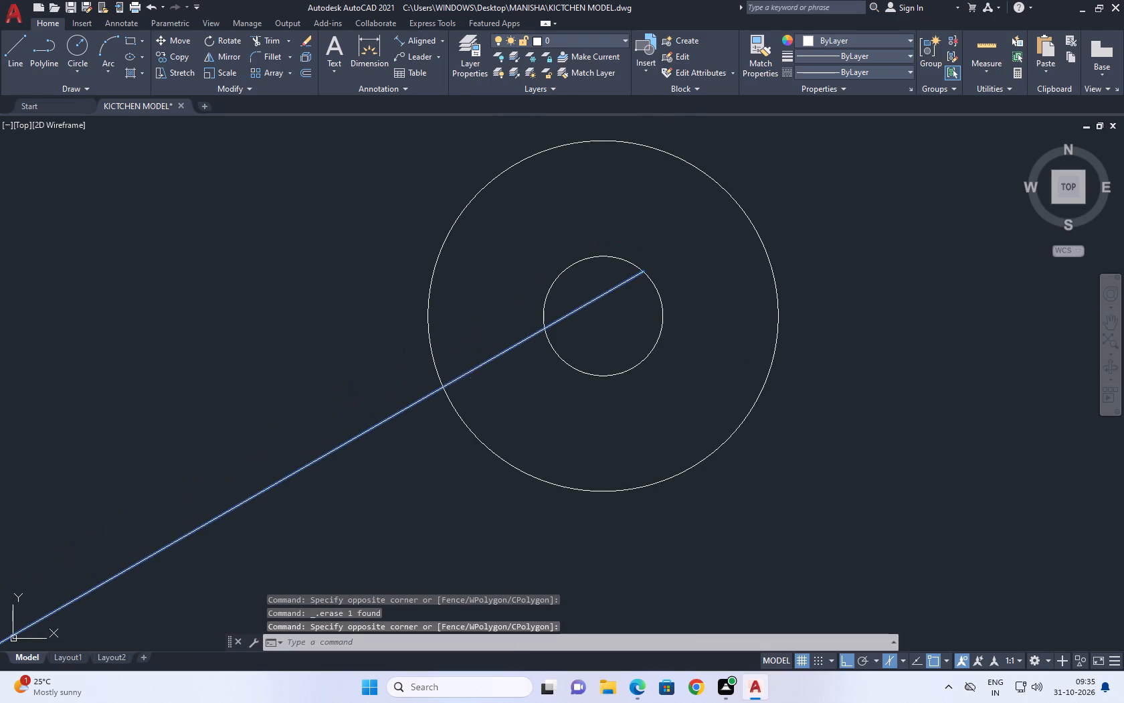
pyautogui.scroll(-1, 288, 479)
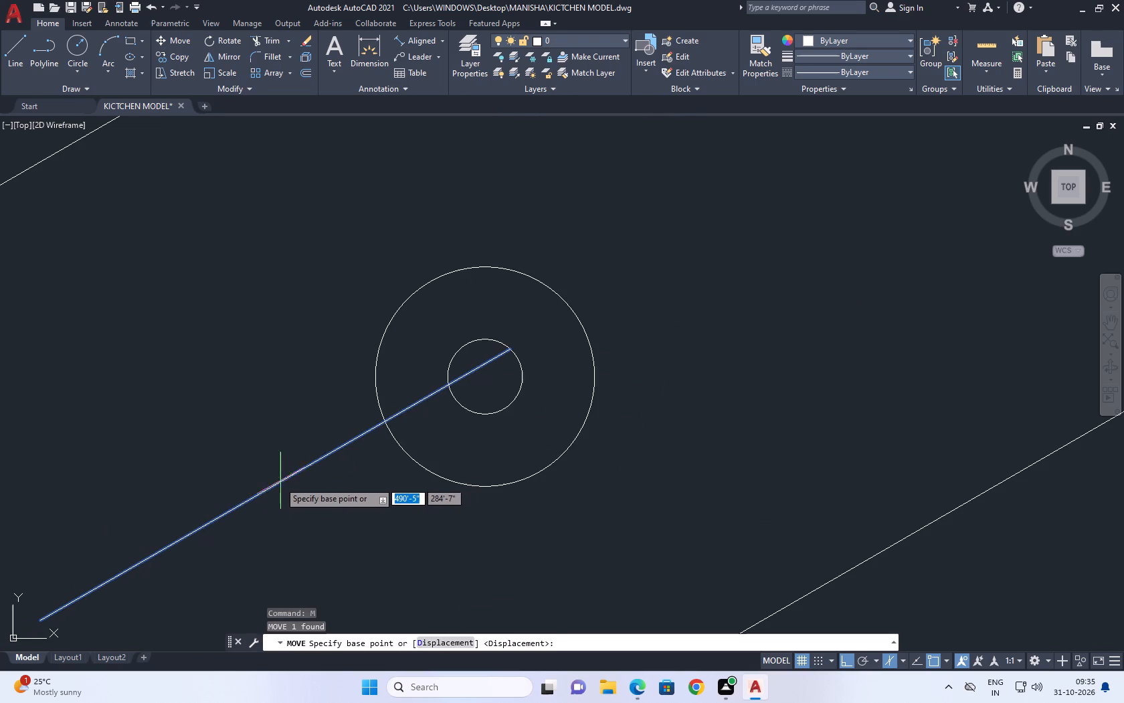
pyautogui.click(274, 490)
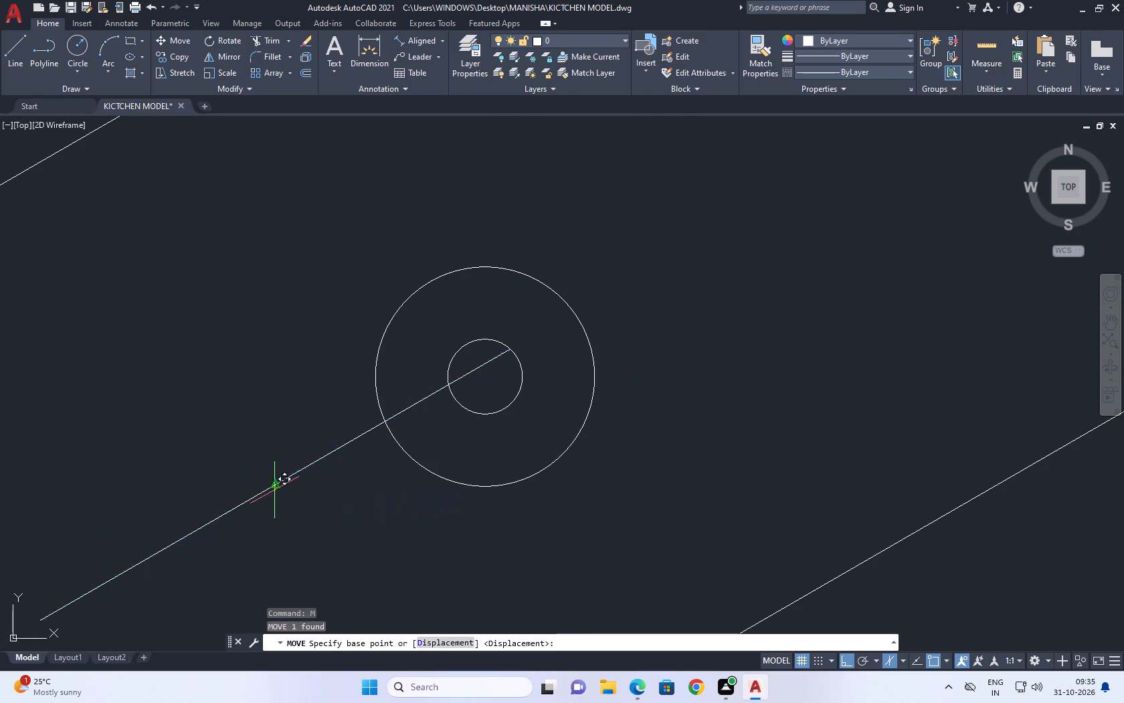
pyautogui.click(487, 377)
pyautogui.moveTo(488, 377); pyautogui.dragTo(489, 378, button='middle')
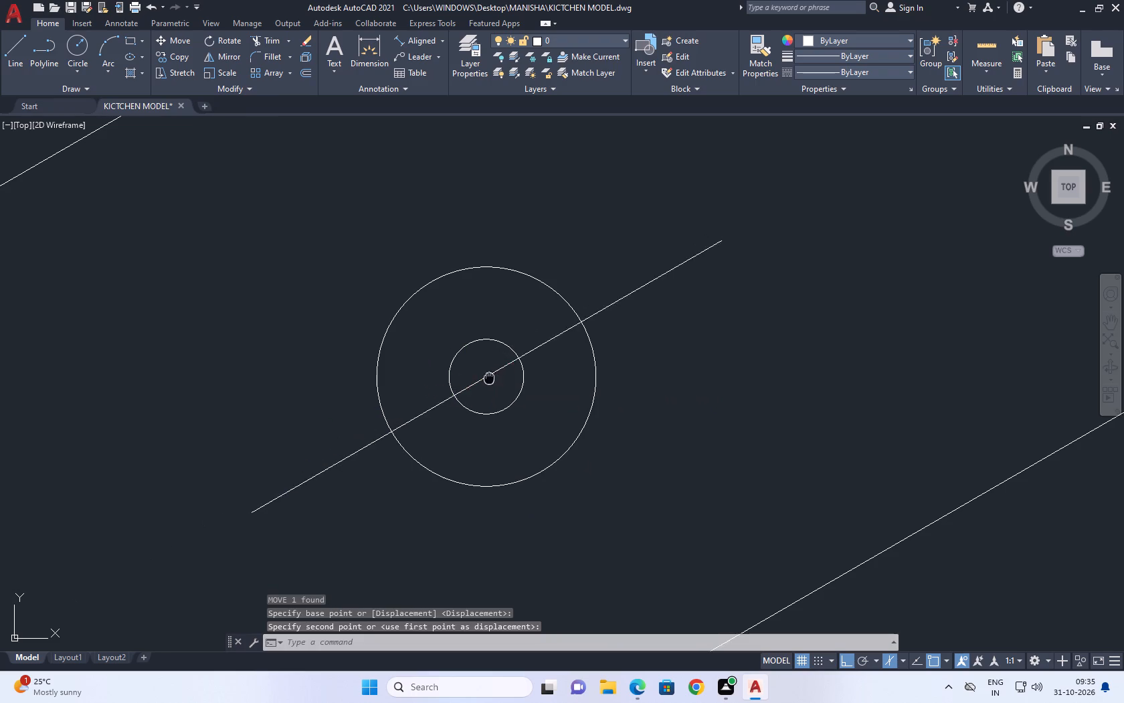
pyautogui.moveTo(489, 378); pyautogui.dragTo(521, 424, button='middle')
pyautogui.press('Escape')
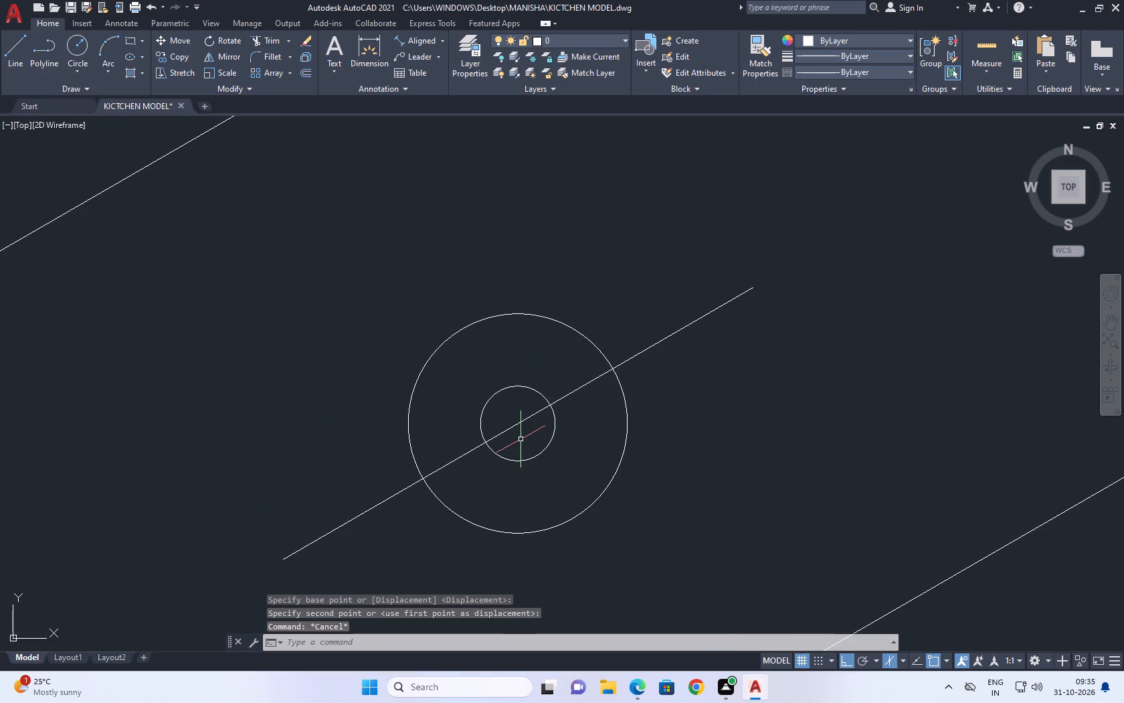
# With Ortho off, draw a line across the outer circle through the centre, sloping down to the right at about 65°.
pyautogui.press('l')
pyautogui.press('space')
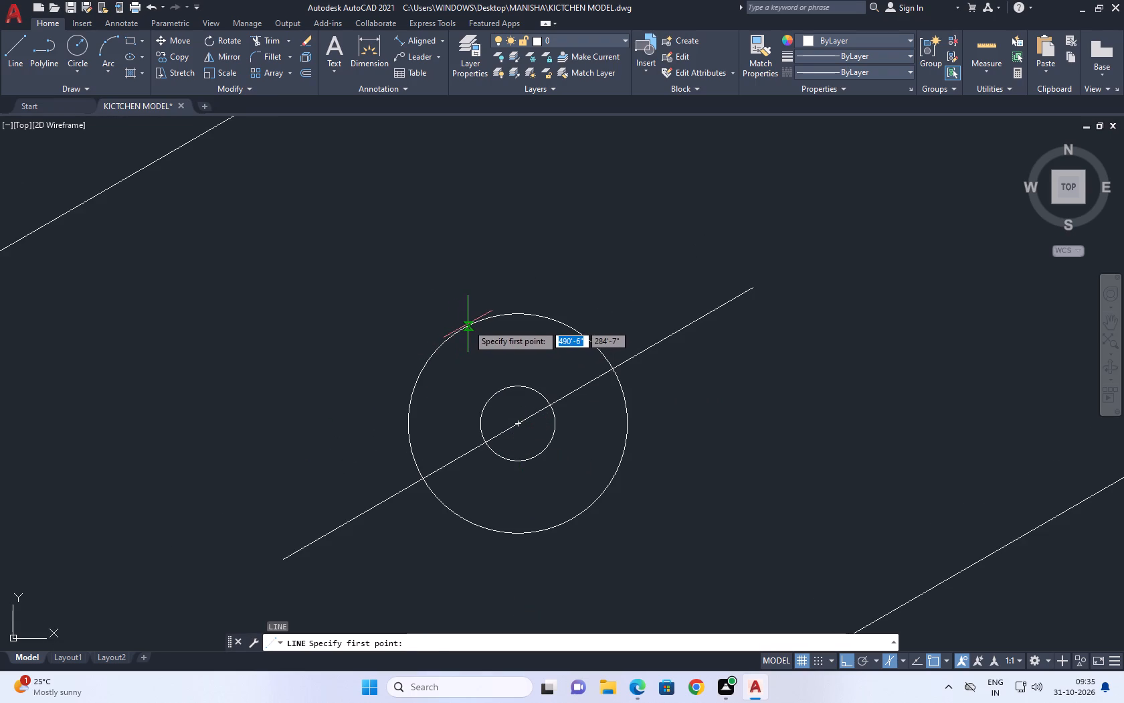
pyautogui.click(468, 324)
pyautogui.moveTo(573, 537); pyautogui.dragTo(554, 443, button='middle')
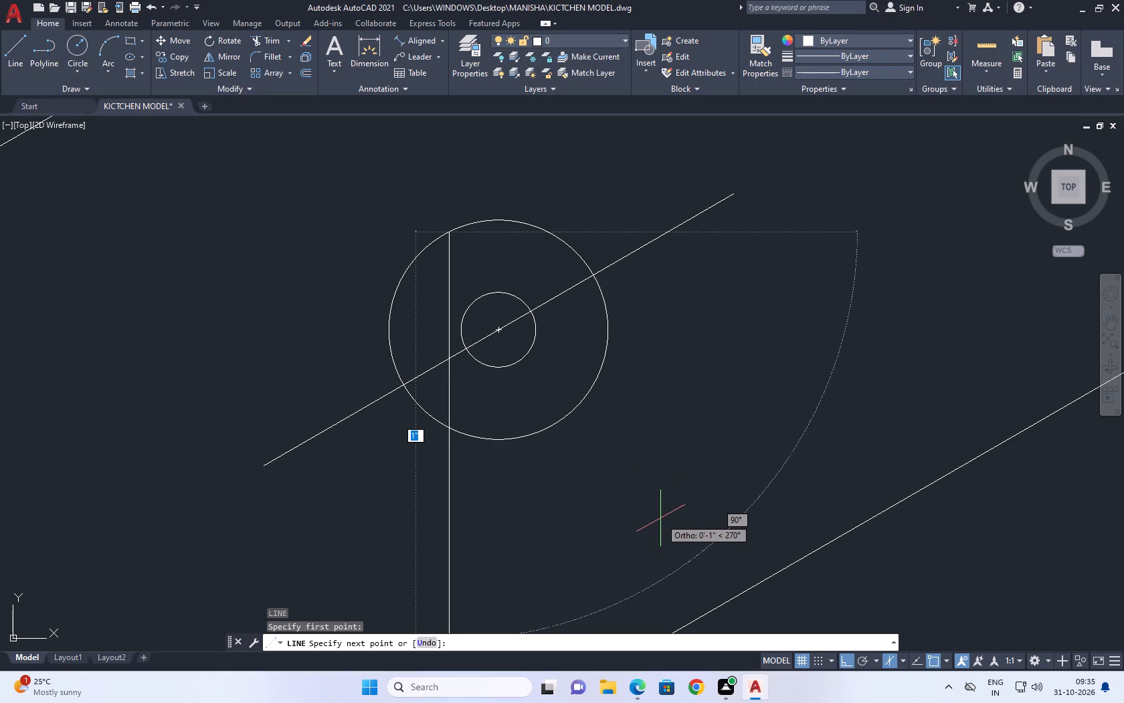
pyautogui.press('F5')
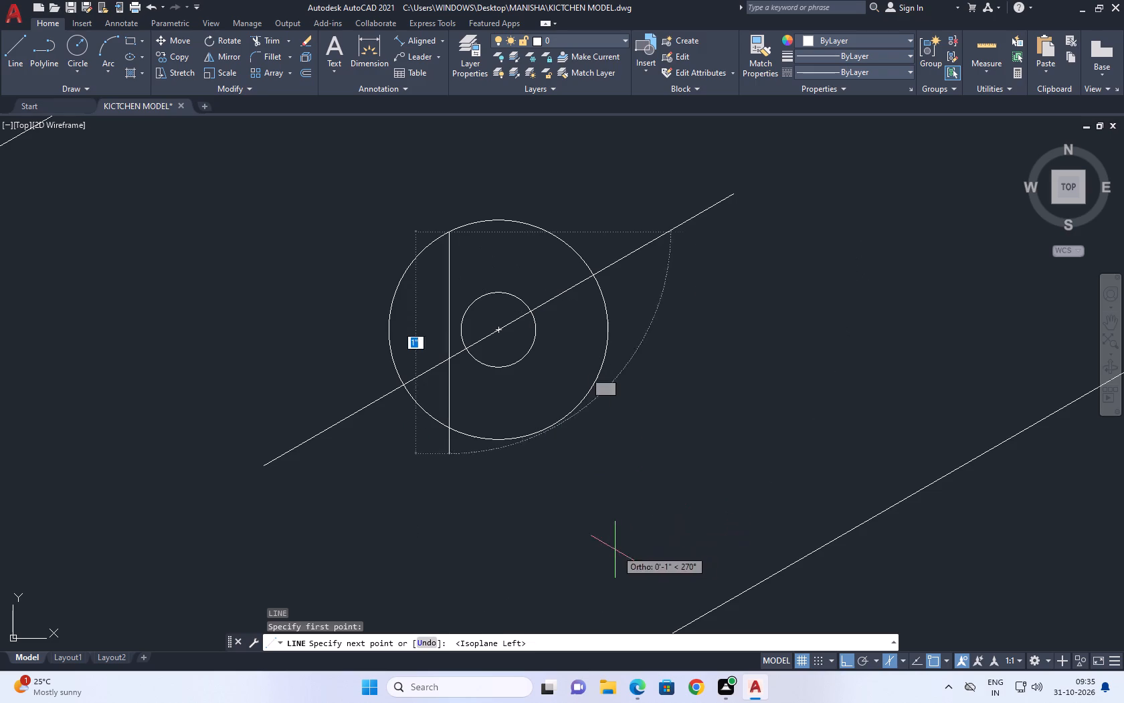
pyautogui.press('F5')
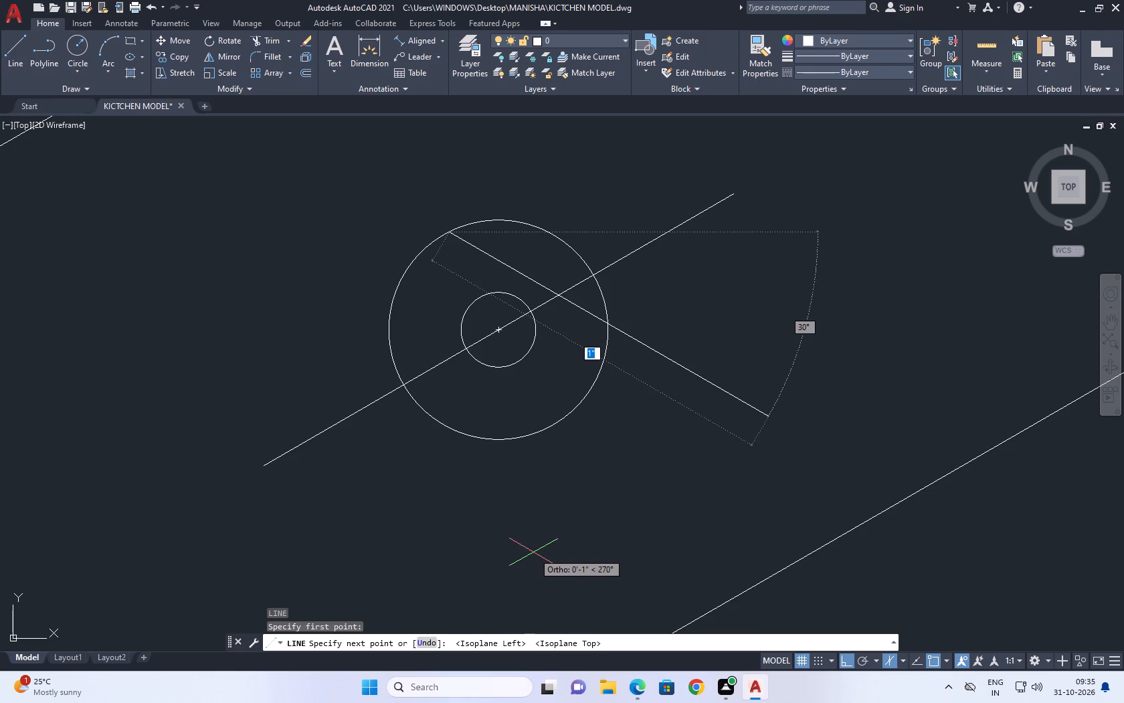
pyautogui.press('F5')
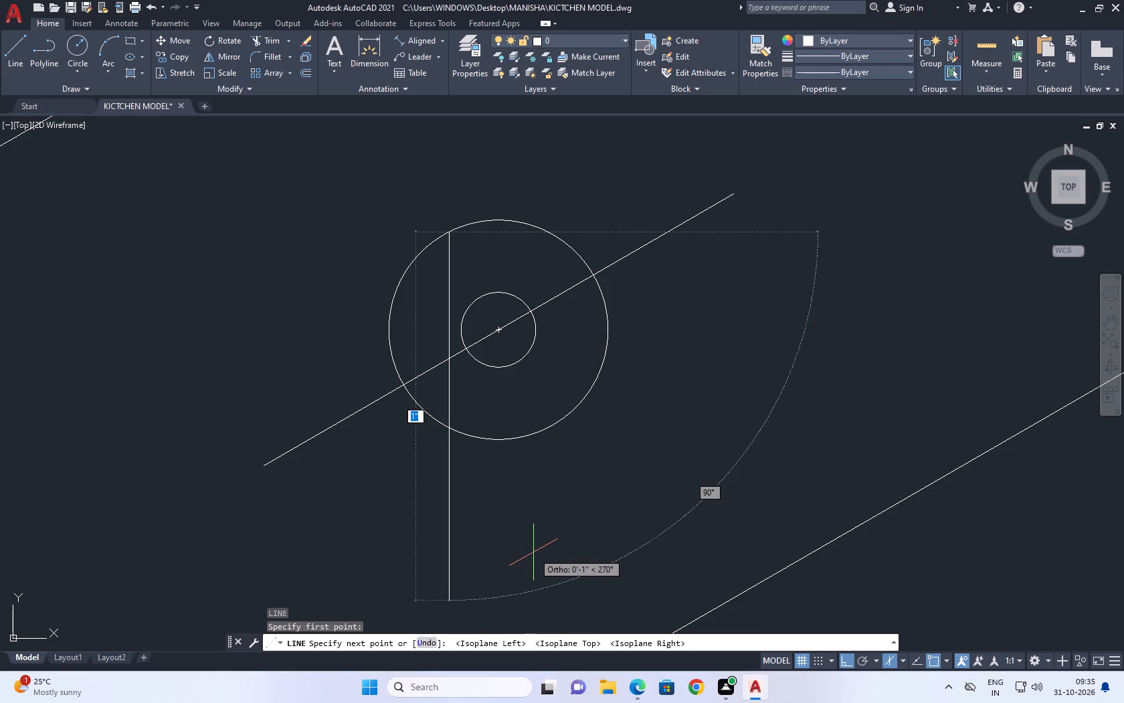
pyautogui.press('F4')
pyautogui.press('F4')
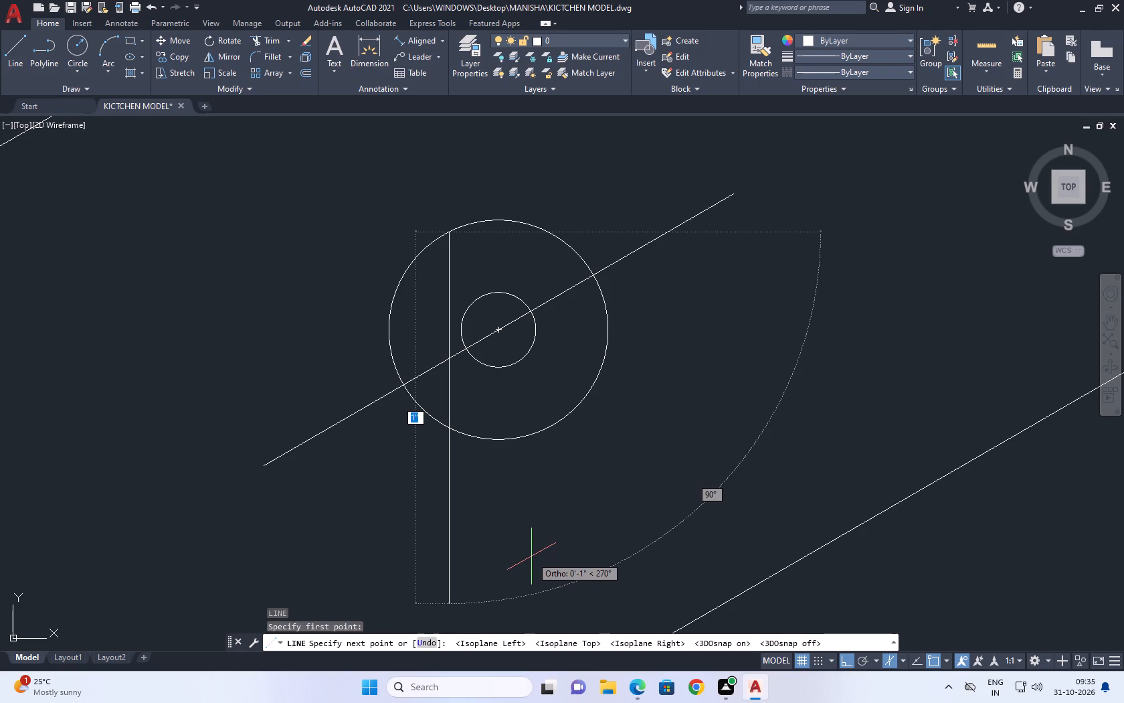
pyautogui.press('F8')
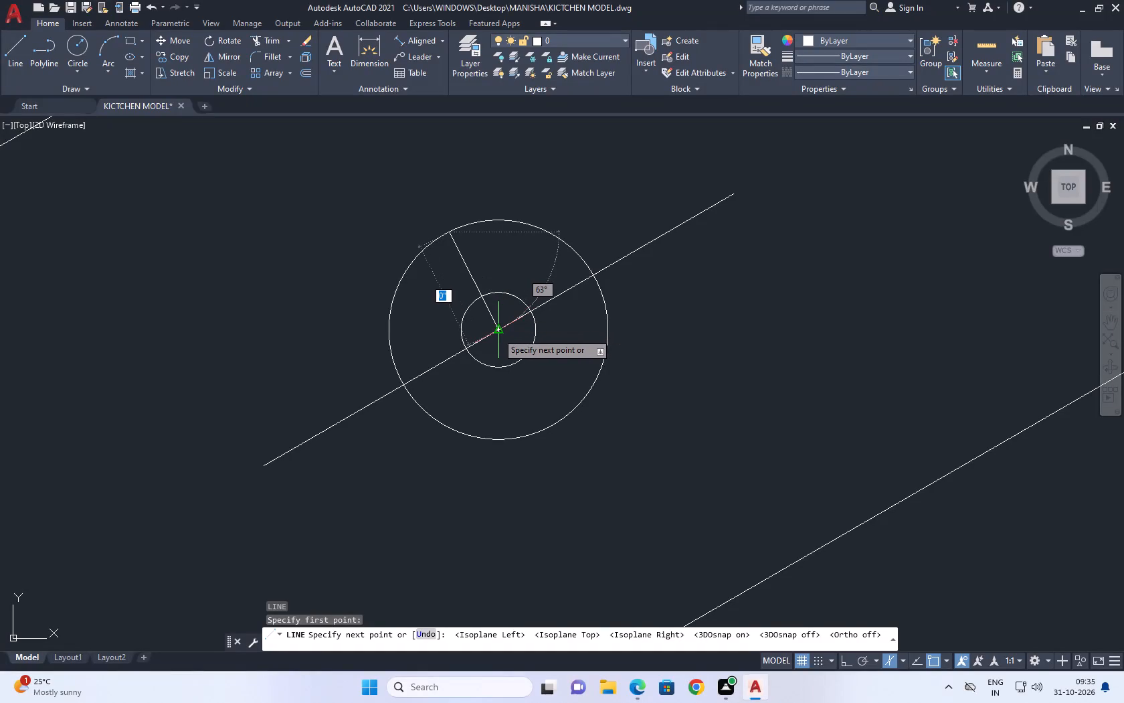
pyautogui.click(547, 430)
pyautogui.press('Escape')
# Trim away the portions of both crossing lines that lie inside the inner circle.
pyautogui.moveTo(558, 336); pyautogui.dragTo(603, 410, button='middle')
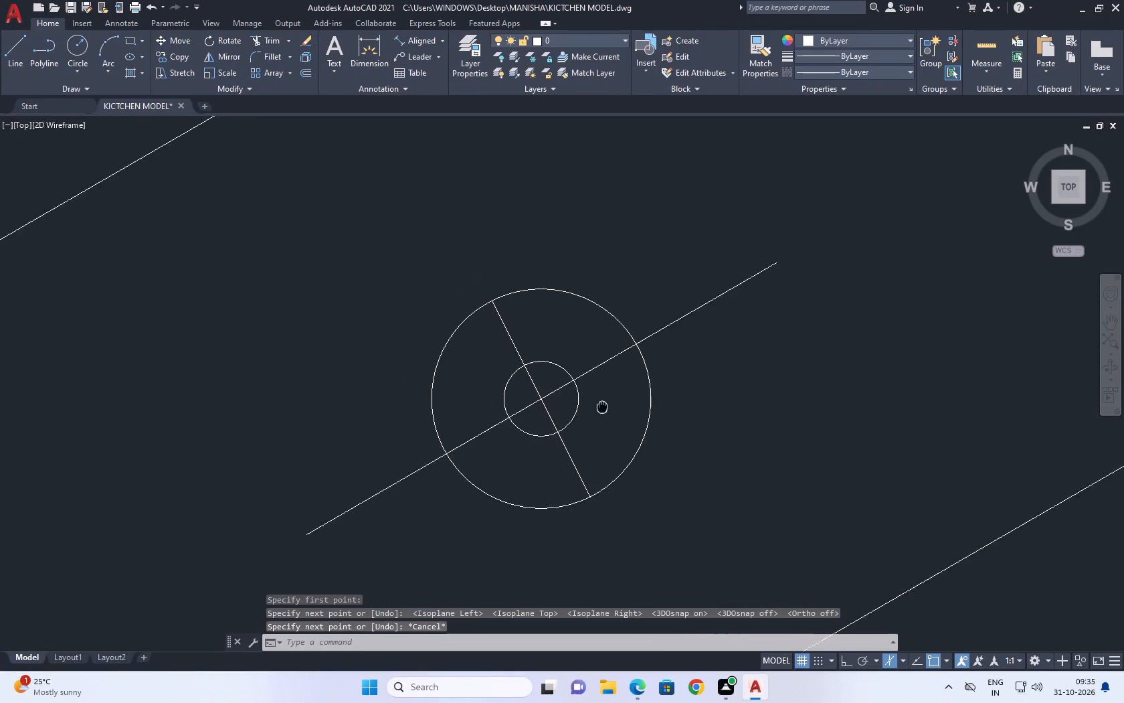
pyautogui.moveTo(603, 410); pyautogui.dragTo(610, 420, button='middle')
pyautogui.moveTo(626, 395); pyautogui.dragTo(636, 410, button='middle')
pyautogui.write('TR')
pyautogui.press('space')
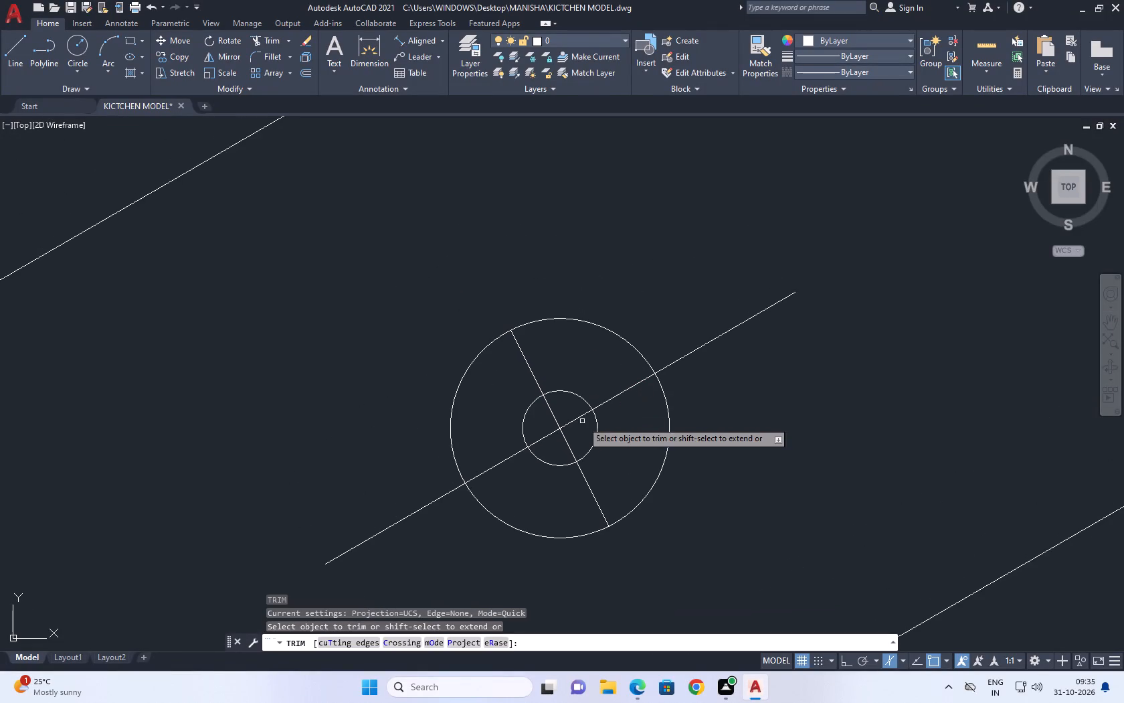
pyautogui.scroll(2, 579, 421)
pyautogui.moveTo(570, 455); pyautogui.dragTo(563, 443)
pyautogui.click(499, 432)
pyautogui.moveTo(595, 435); pyautogui.dragTo(592, 443)
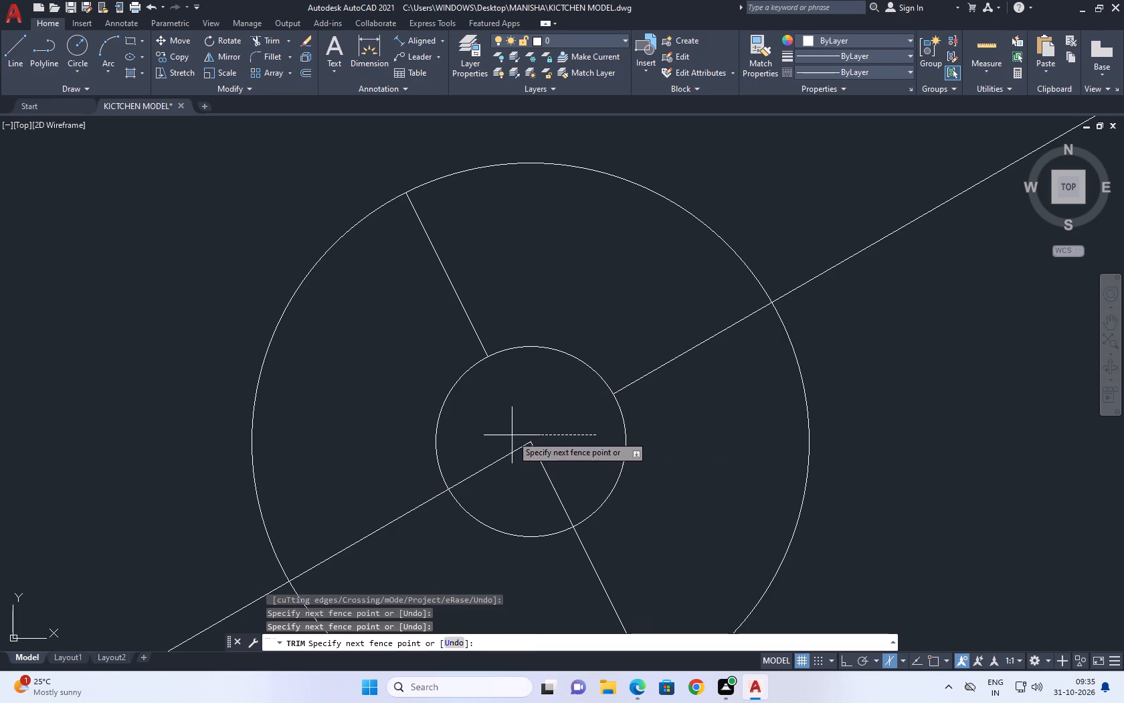
pyautogui.click(509, 432)
pyautogui.click(510, 448)
pyautogui.click(588, 469)
# Trim both ends of the slanted line that extend beyond the outer circle, leaving four spokes between the circles.
pyautogui.scroll(-3, 528, 434)
pyautogui.click(673, 320)
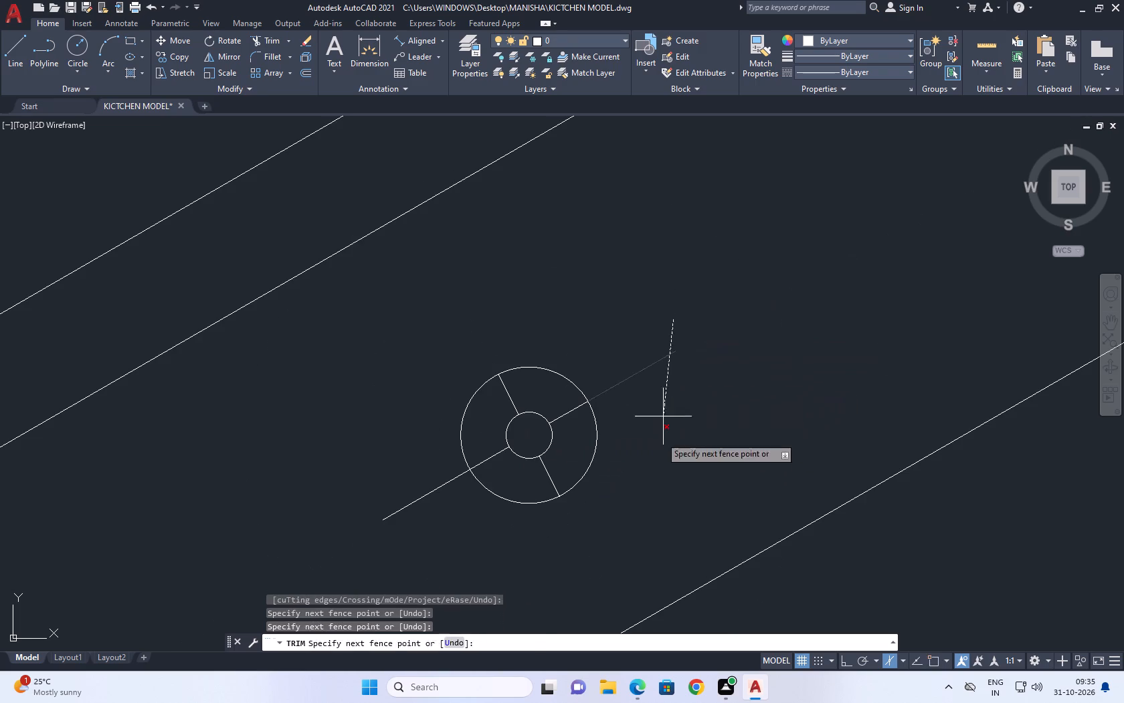
pyautogui.click(660, 444)
pyautogui.moveTo(393, 531); pyautogui.dragTo(395, 521)
pyautogui.click(383, 445)
pyautogui.press('Escape')
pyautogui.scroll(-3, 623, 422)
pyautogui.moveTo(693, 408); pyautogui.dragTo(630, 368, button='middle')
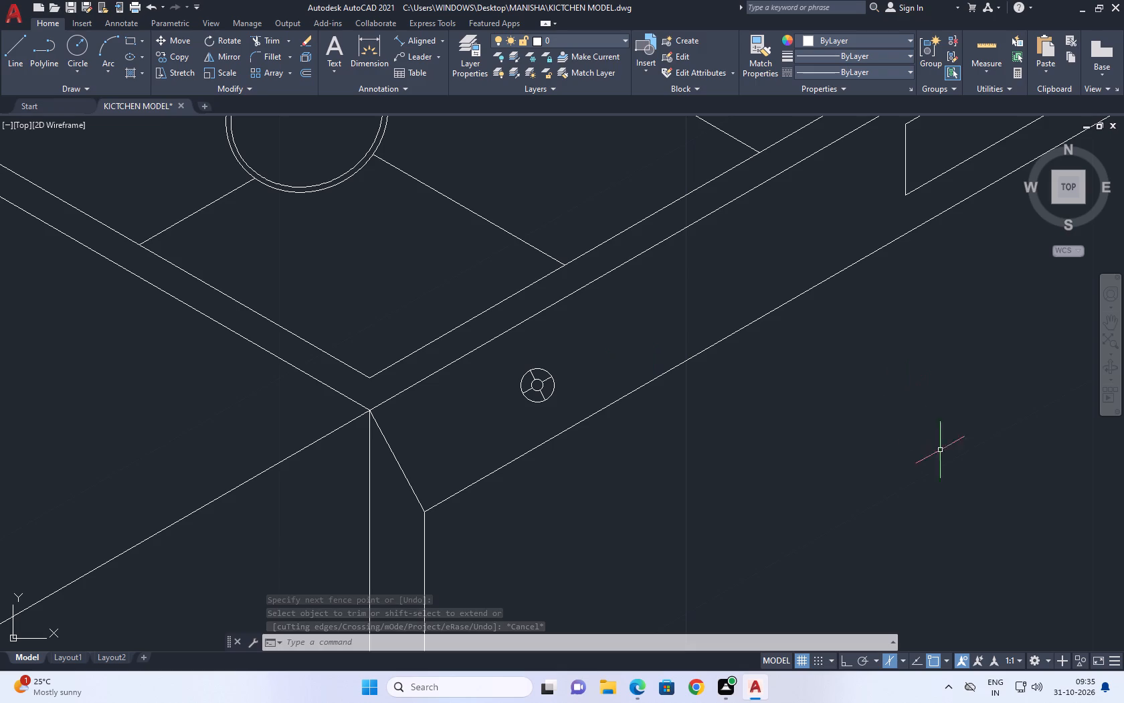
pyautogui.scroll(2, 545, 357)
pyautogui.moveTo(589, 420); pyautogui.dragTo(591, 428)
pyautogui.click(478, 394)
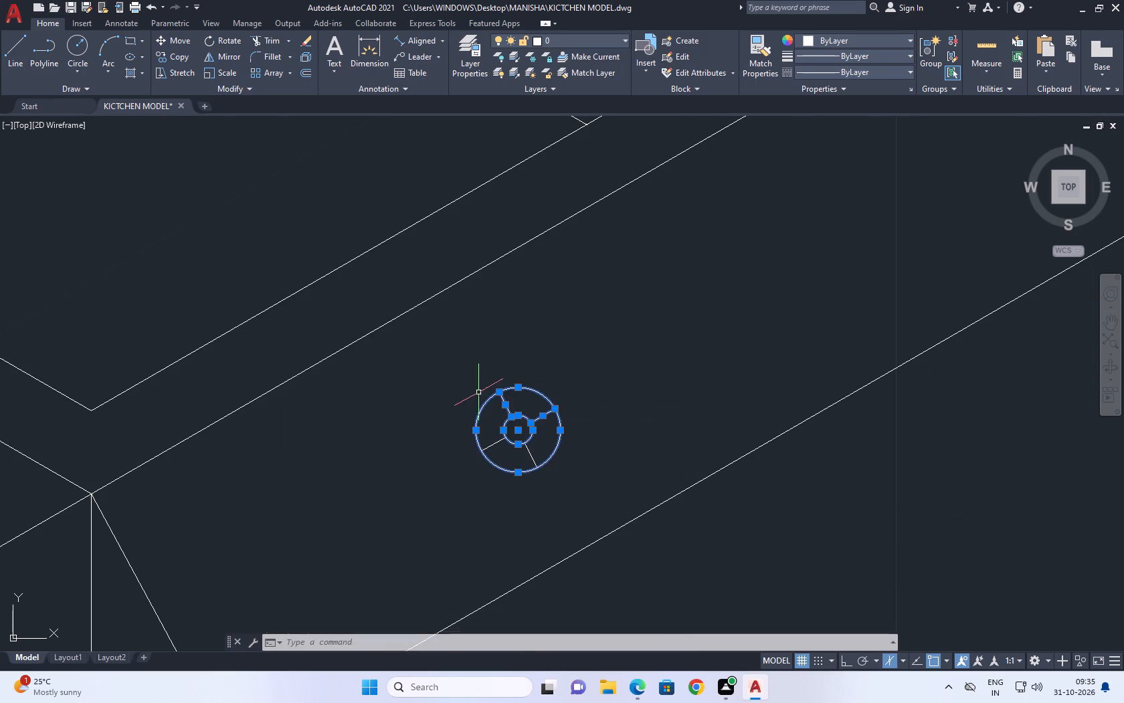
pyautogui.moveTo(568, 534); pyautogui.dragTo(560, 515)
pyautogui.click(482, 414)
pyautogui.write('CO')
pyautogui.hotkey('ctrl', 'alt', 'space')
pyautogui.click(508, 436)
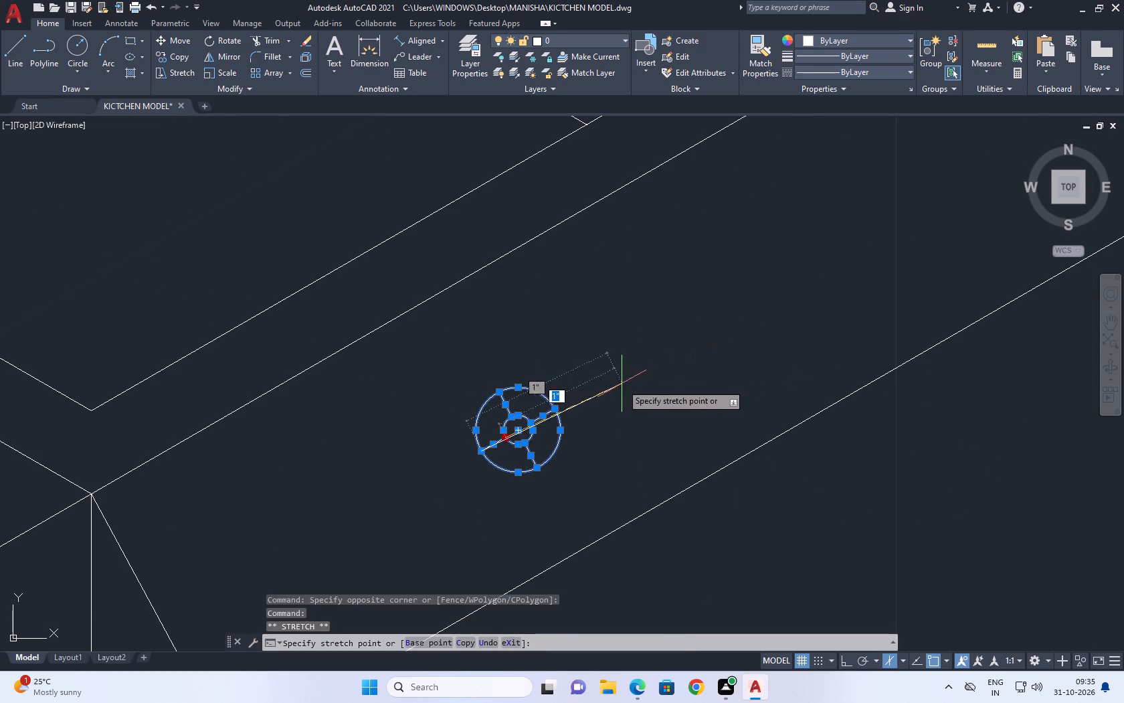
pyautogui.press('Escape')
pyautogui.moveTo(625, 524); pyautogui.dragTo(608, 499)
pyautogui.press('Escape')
# With Ortho on, copy the whole four-spoke knob from its centre to three more spots along the stove's front panel, the farthest about 1'-9" away.
pyautogui.click(595, 465)
pyautogui.click(457, 387)
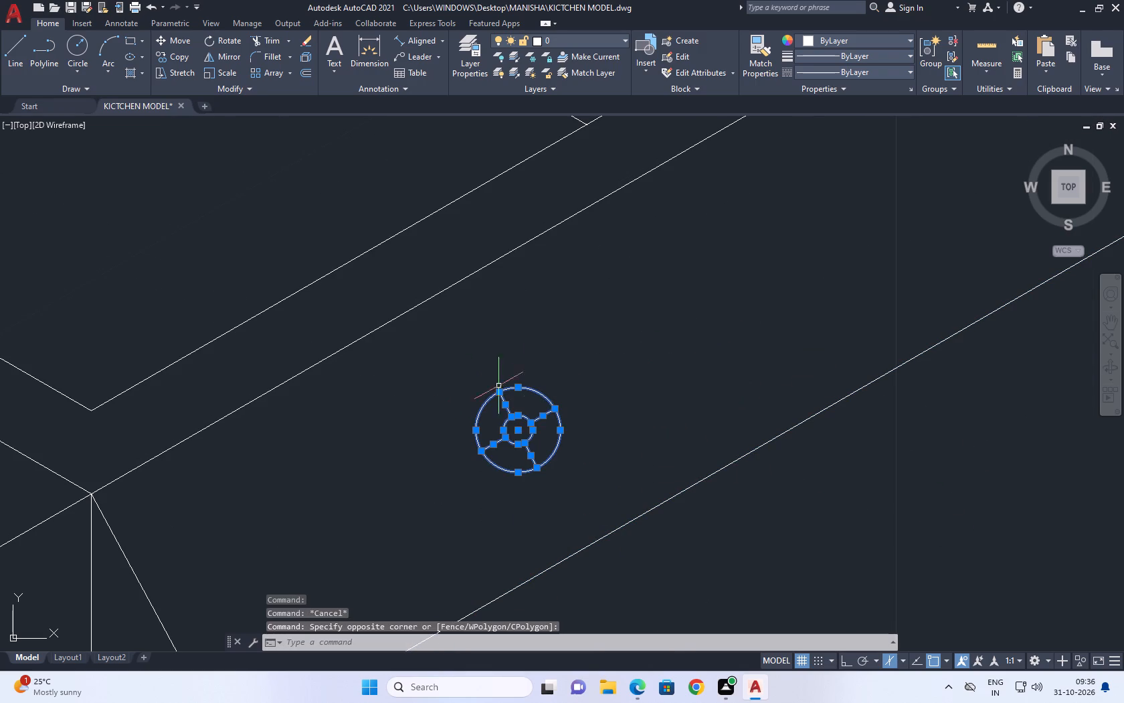
pyautogui.write('CO')
pyautogui.press('space')
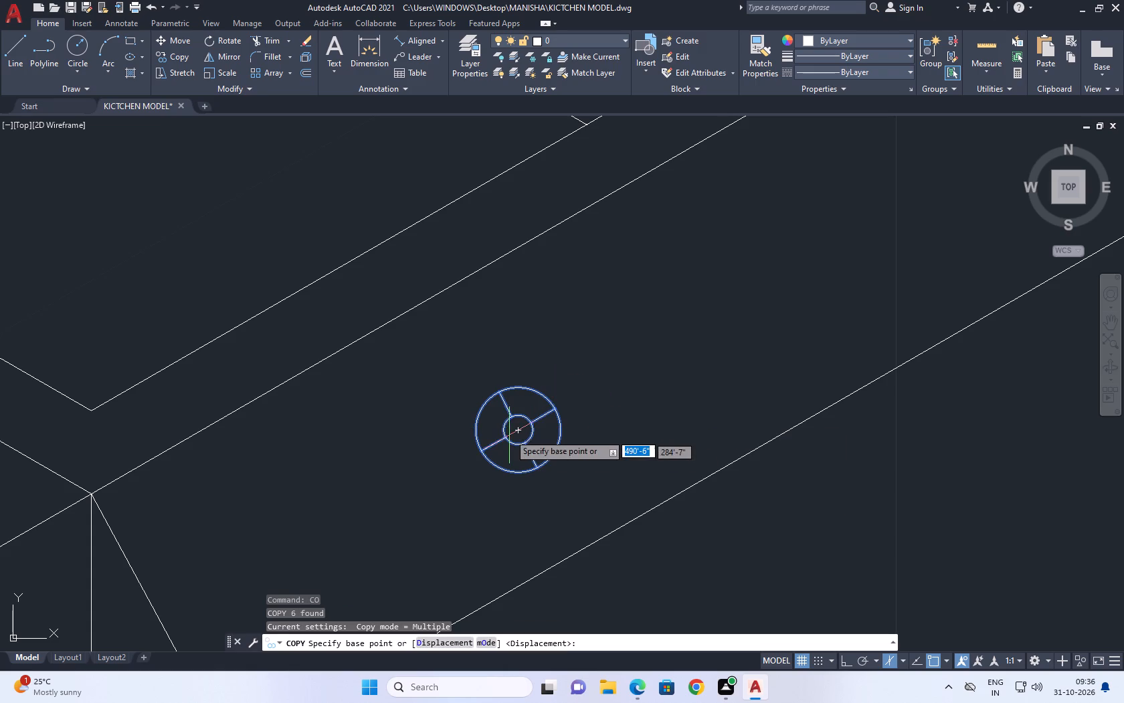
pyautogui.click(514, 430)
pyautogui.moveTo(738, 326); pyautogui.dragTo(690, 383, button='middle')
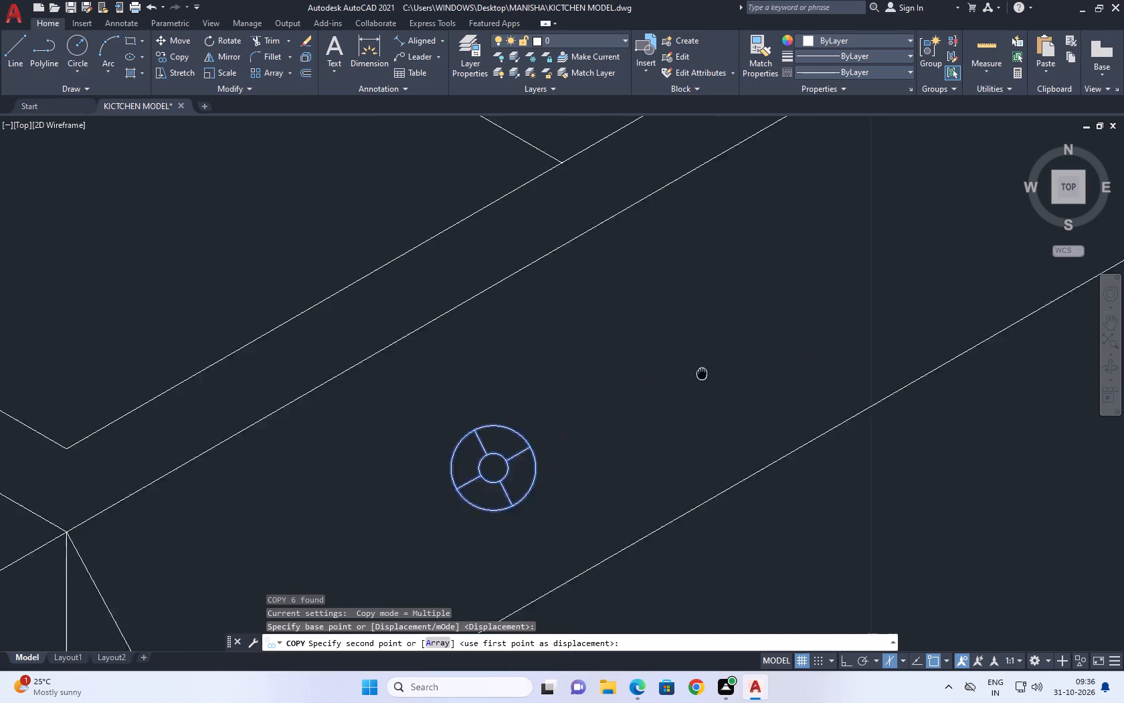
pyautogui.moveTo(690, 383); pyautogui.dragTo(624, 424, button='middle')
pyautogui.press('F8')
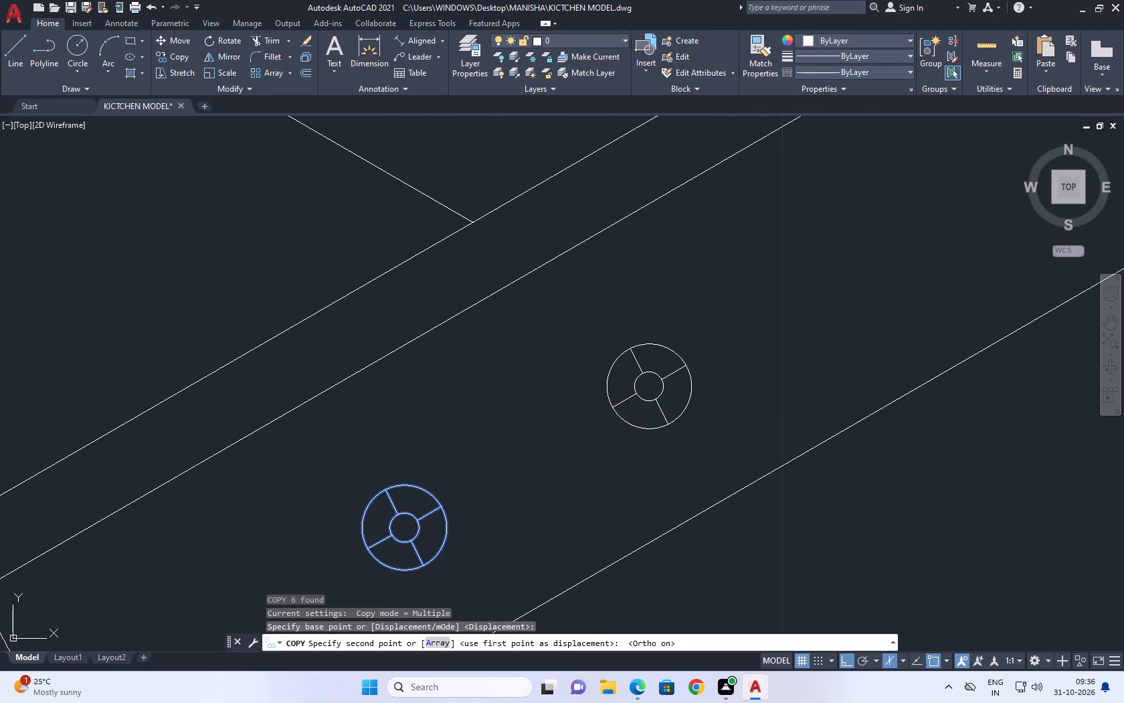
pyautogui.moveTo(697, 397); pyautogui.dragTo(682, 405, button='middle')
pyautogui.scroll(-4, 667, 409)
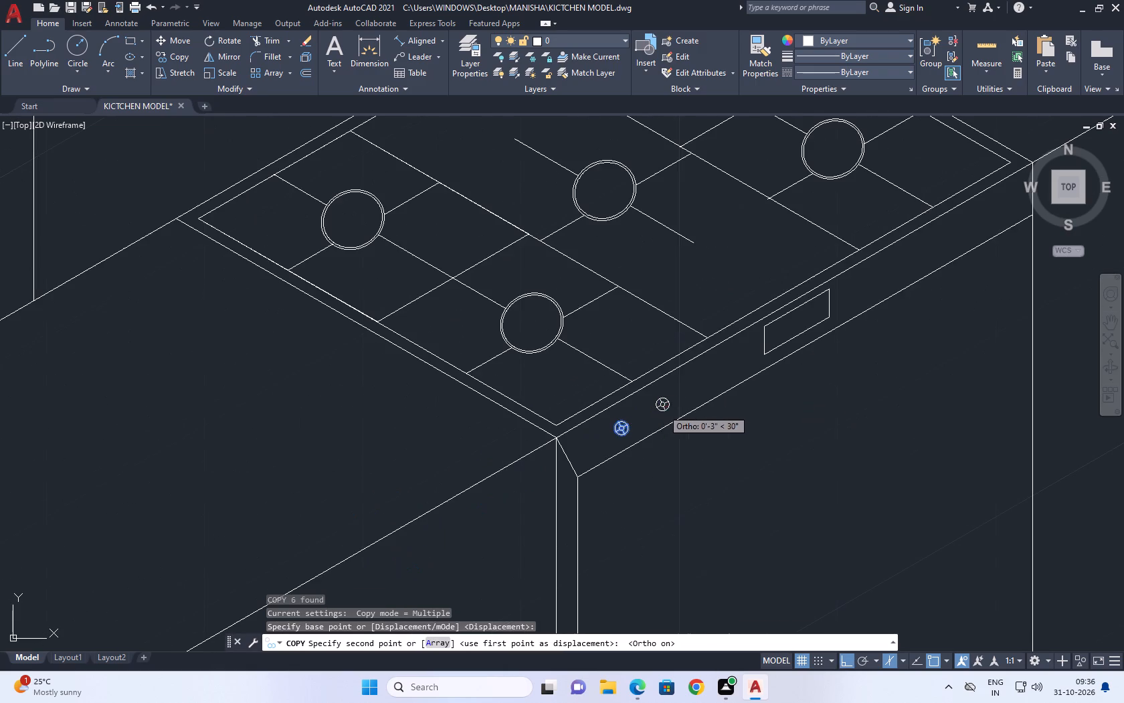
pyautogui.click(688, 391)
pyautogui.moveTo(744, 381); pyautogui.dragTo(619, 457, button='middle')
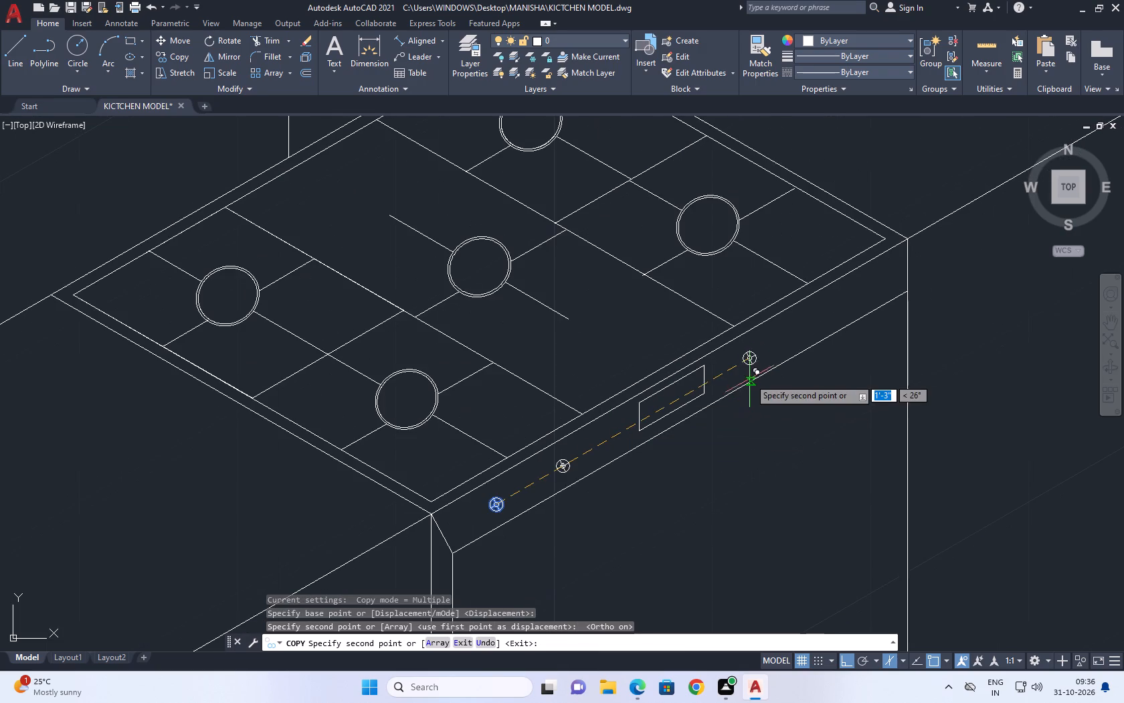
pyautogui.click(751, 371)
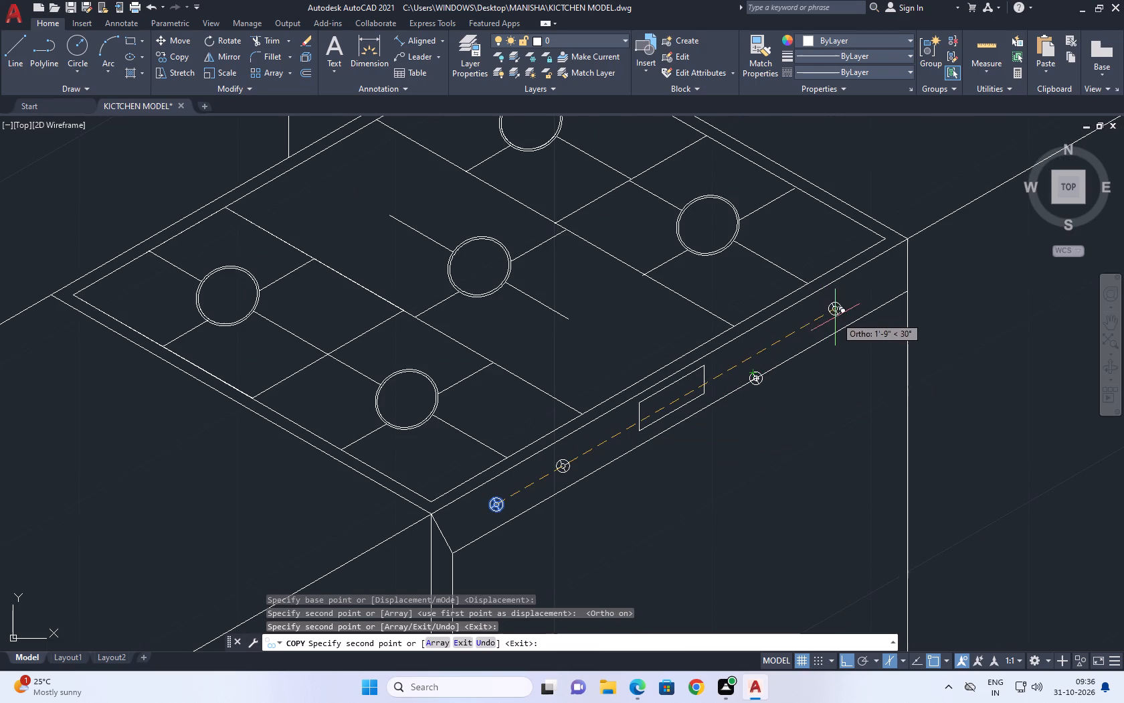
pyautogui.click(837, 310)
pyautogui.press('Escape')
# Move the knob copy lying on the panel's lower edge straight up, in line with the other knobs.
pyautogui.scroll(2, 773, 383)
pyautogui.click(692, 324)
pyautogui.click(791, 451)
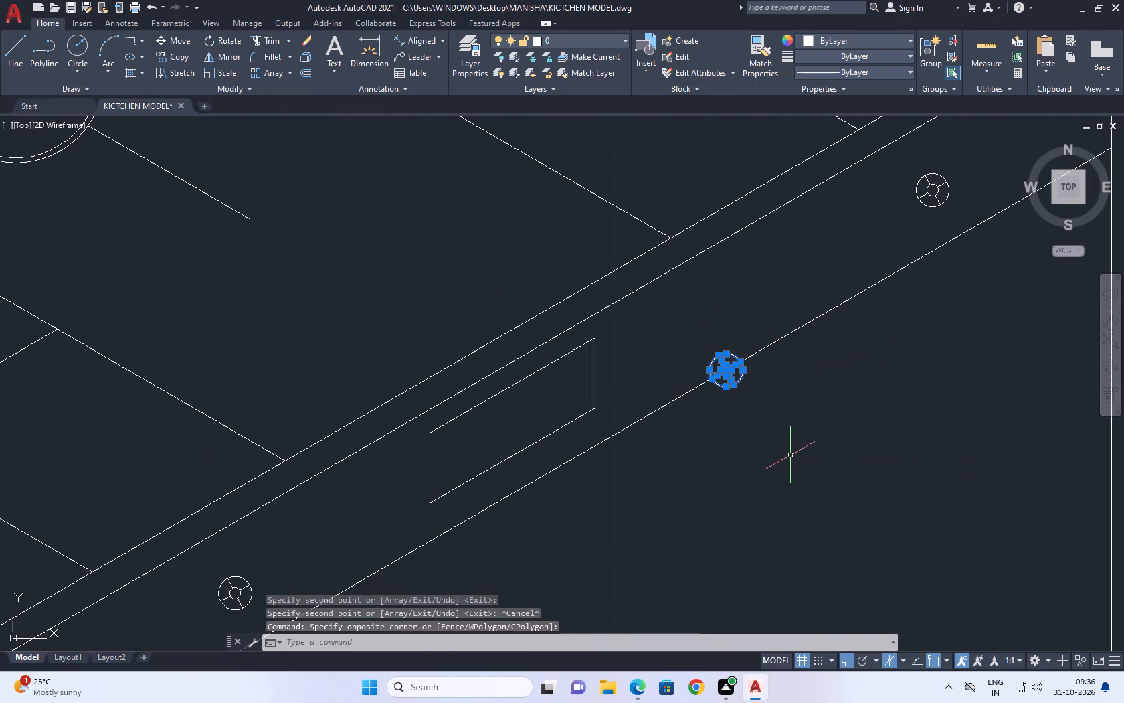
pyautogui.press('m')
pyautogui.press('space')
pyautogui.moveTo(785, 457); pyautogui.dragTo(775, 430)
pyautogui.click(756, 407)
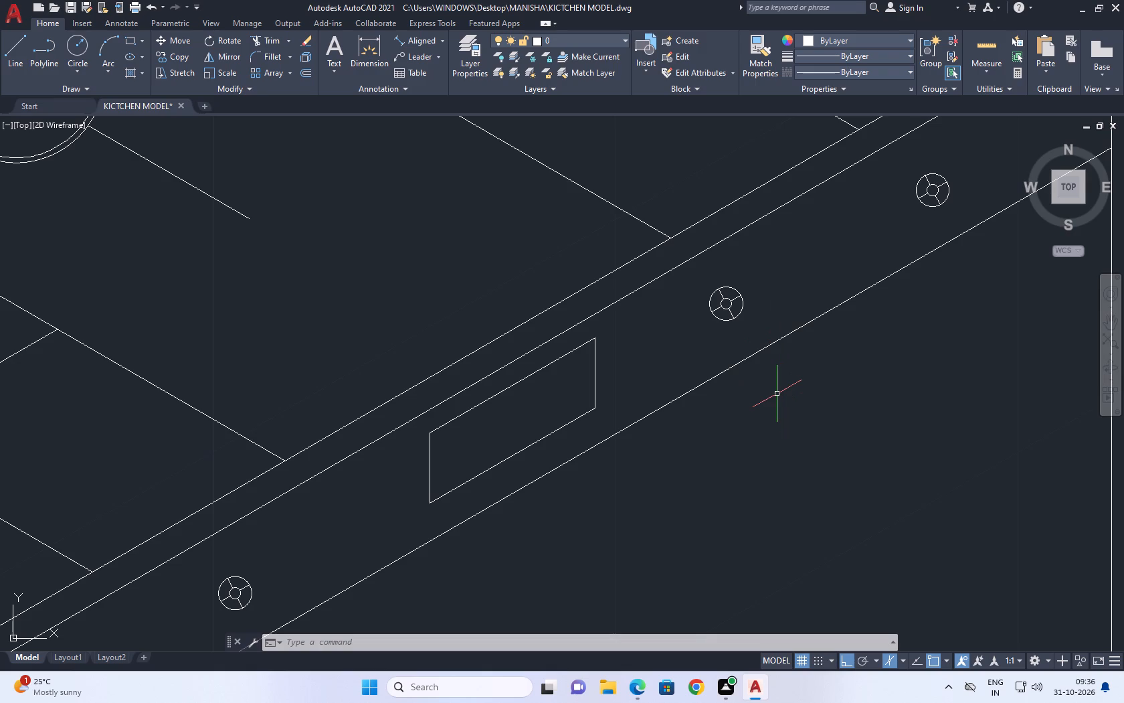
# Draw a 30° line across the stove front below the knob panel, from the left vertical edge to just past the right one.
pyautogui.moveTo(762, 307); pyautogui.dragTo(725, 386, button='middle')
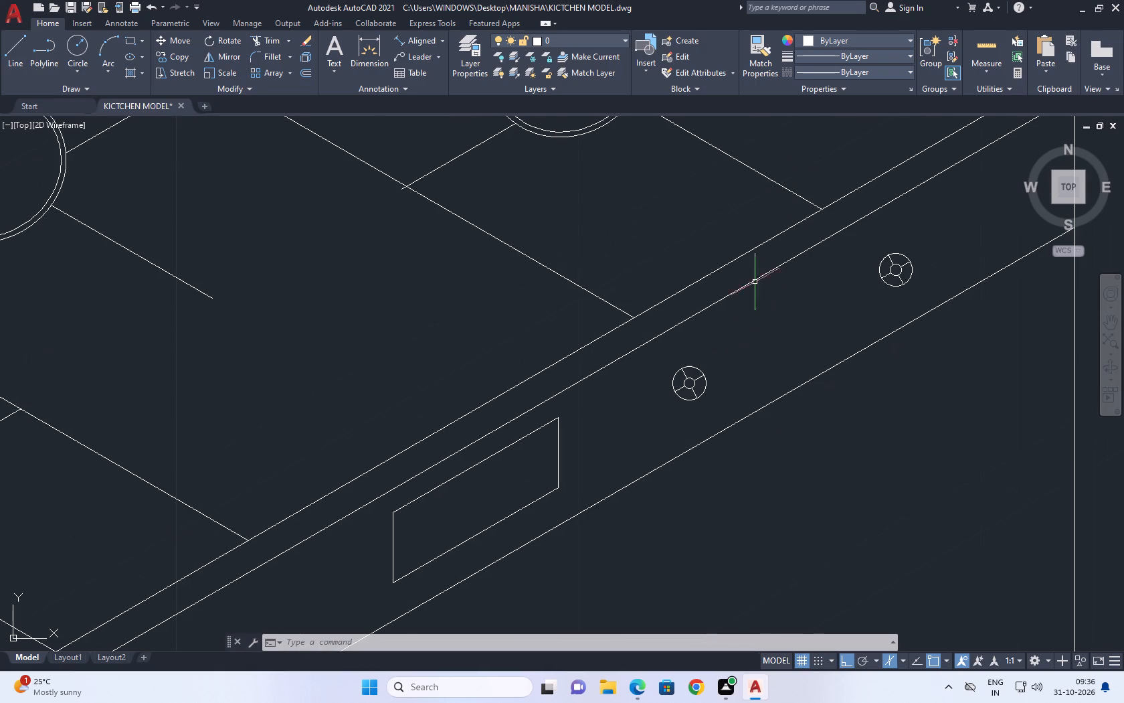
pyautogui.scroll(-4, 340, 84)
pyautogui.moveTo(702, 214); pyautogui.dragTo(707, 253, button='middle')
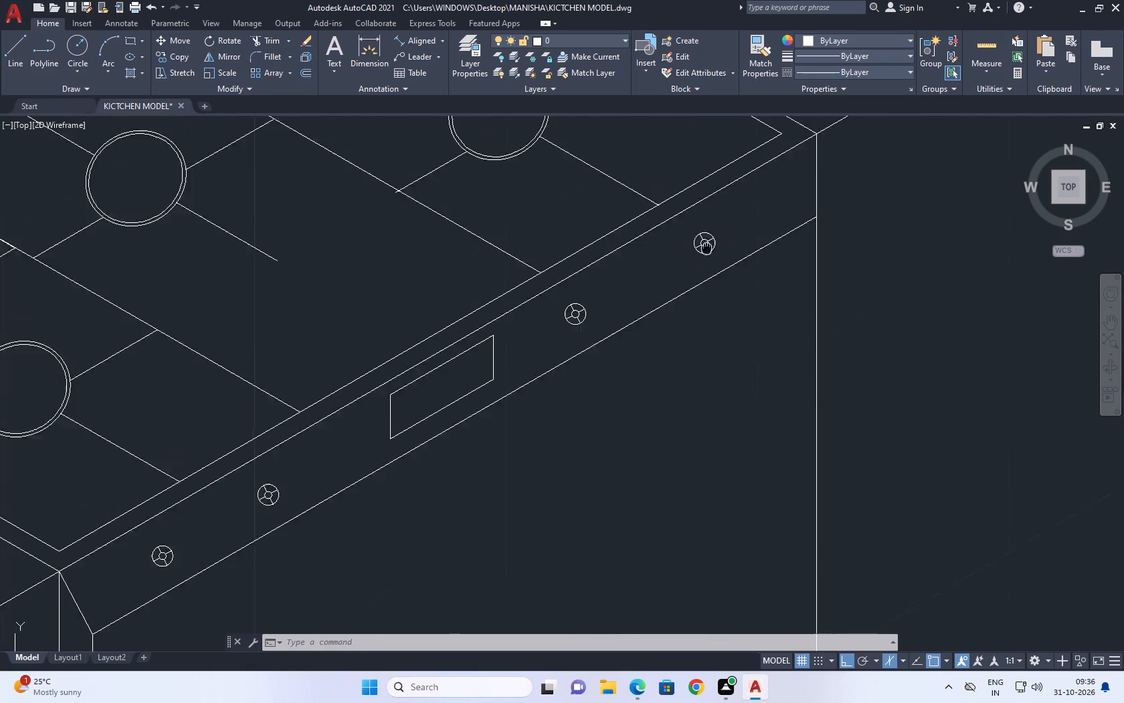
pyautogui.moveTo(707, 253); pyautogui.dragTo(715, 272, button='middle')
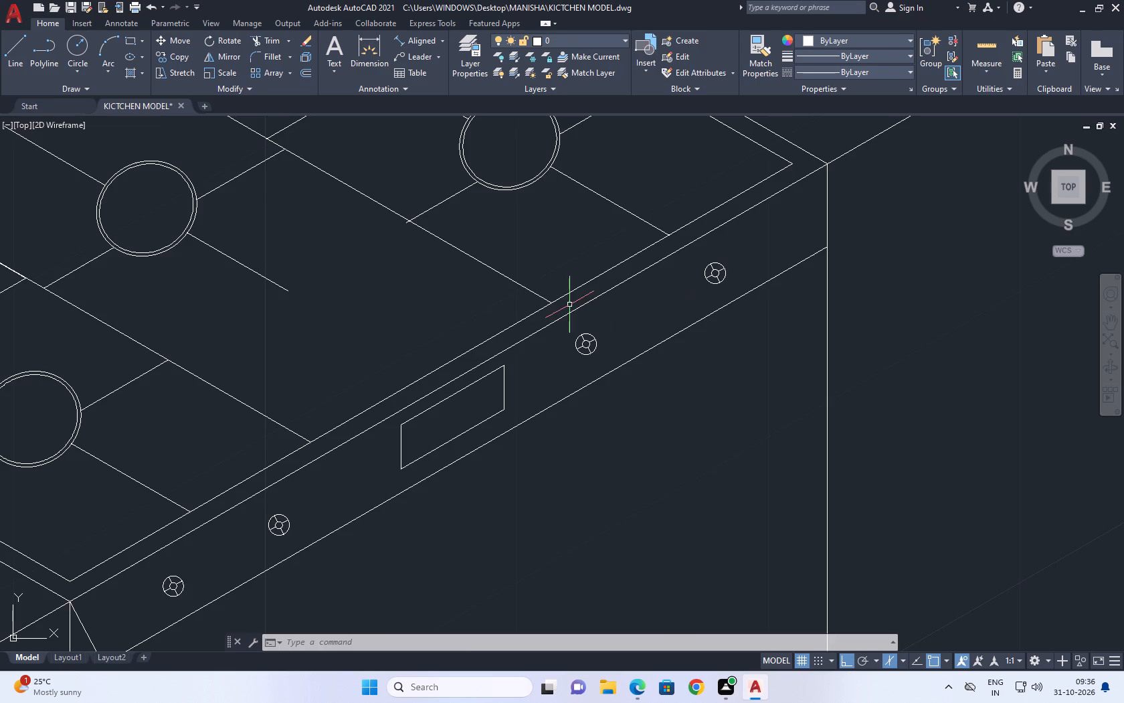
pyautogui.scroll(-3, 557, 311)
pyautogui.moveTo(616, 333); pyautogui.dragTo(639, 242, button='middle')
pyautogui.scroll(1, 640, 242)
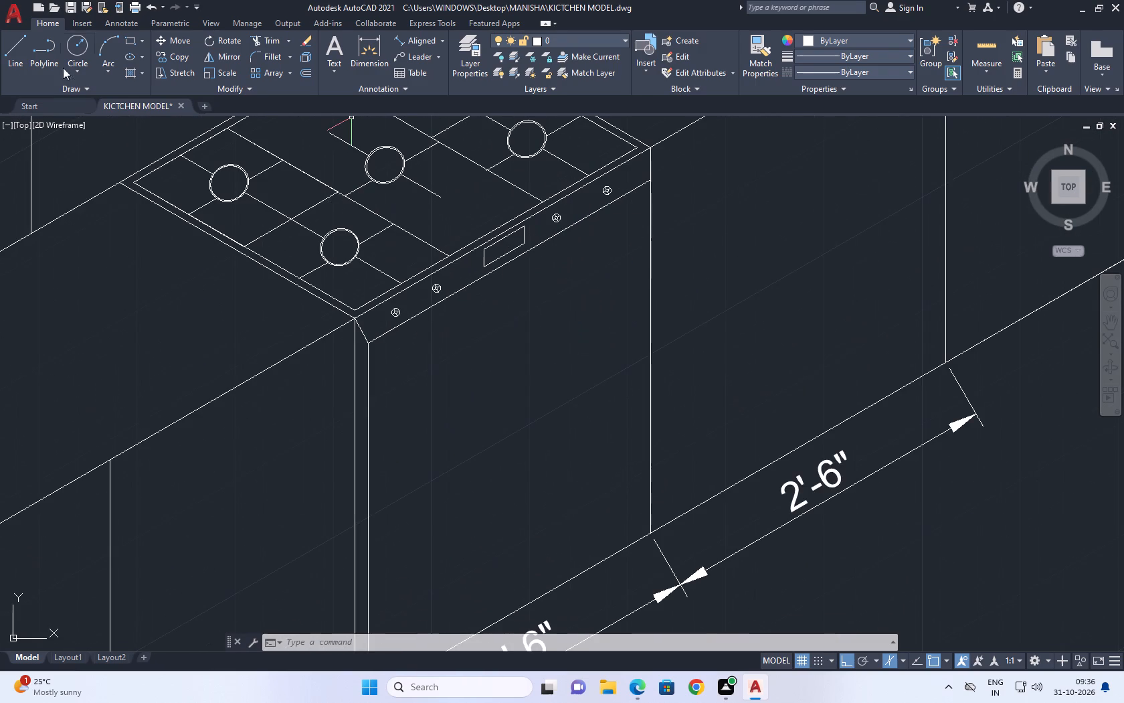
pyautogui.click(17, 42)
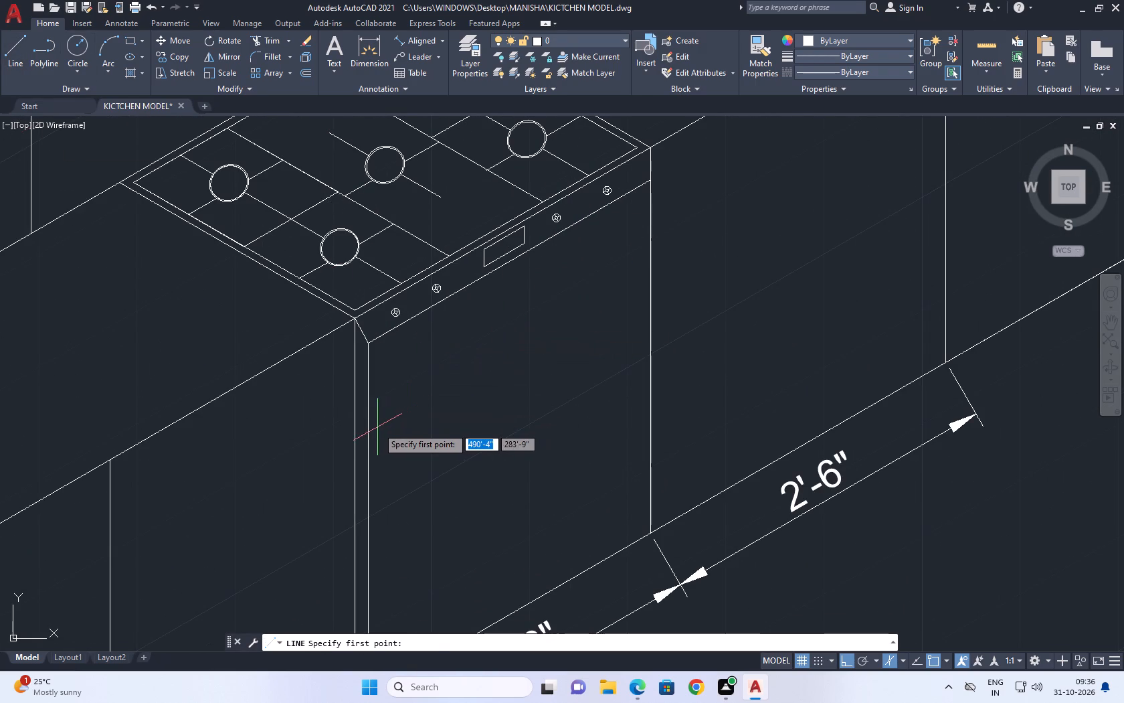
pyautogui.click(363, 425)
pyautogui.click(671, 265)
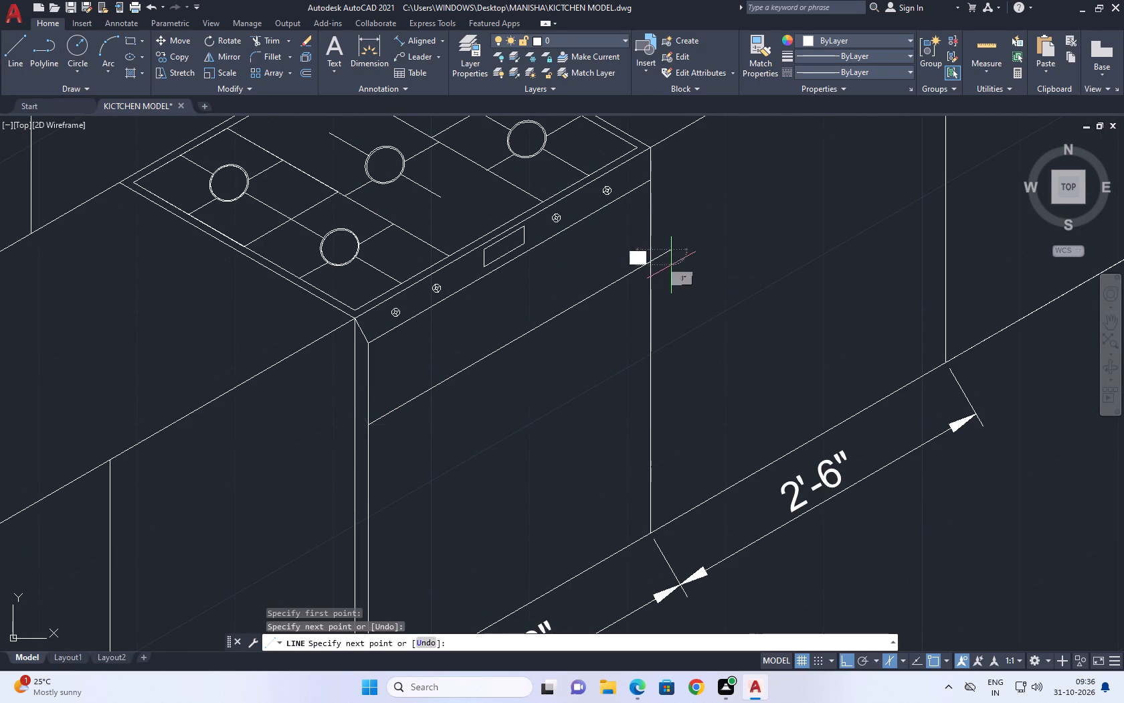
pyautogui.rightClick(713, 230)
pyautogui.click(764, 255)
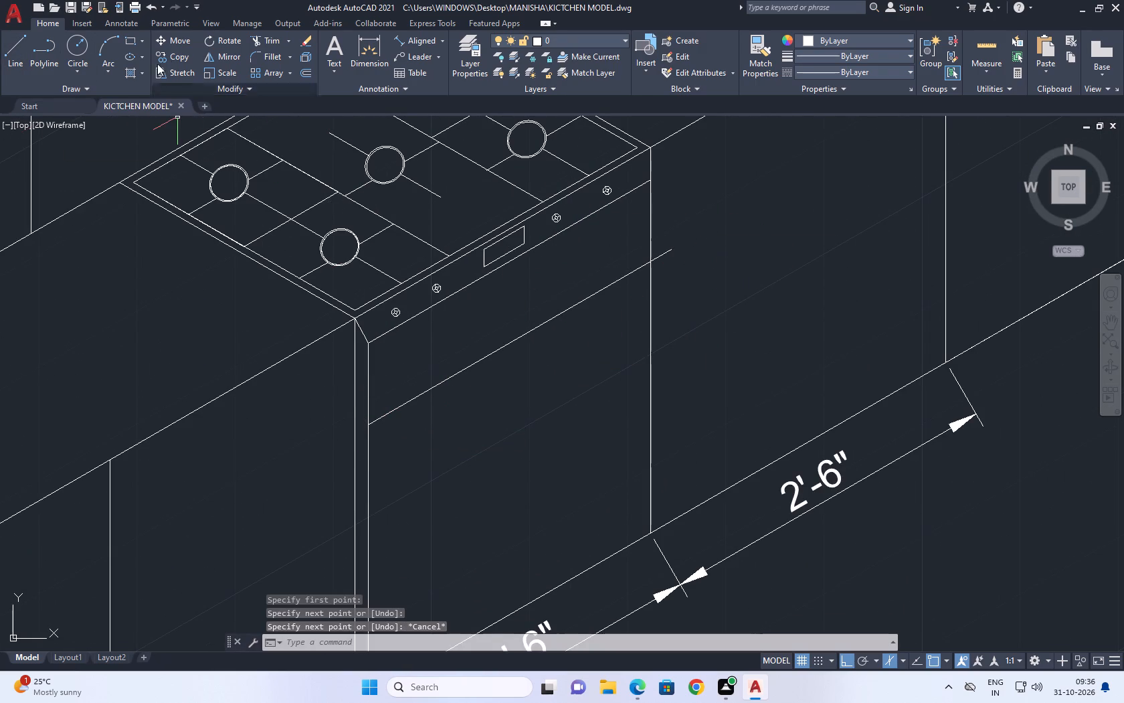
# Trim the end of the new slanted line that extends beyond the stove's right vertical edge.
pyautogui.click(266, 37)
pyautogui.scroll(1, 652, 248)
pyautogui.click(683, 252)
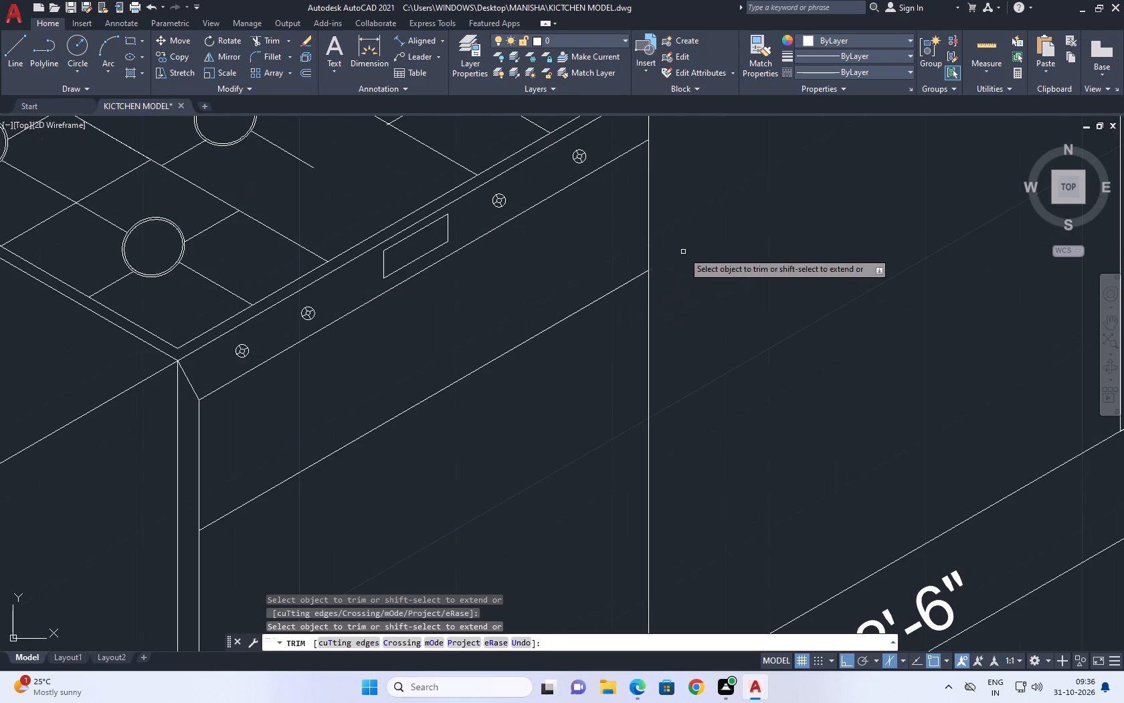
pyautogui.rightClick(676, 218)
pyautogui.click(742, 240)
# Copy the stove's right vertical edge 2" inward along the 210° direction.
pyautogui.scroll(-1, 628, 251)
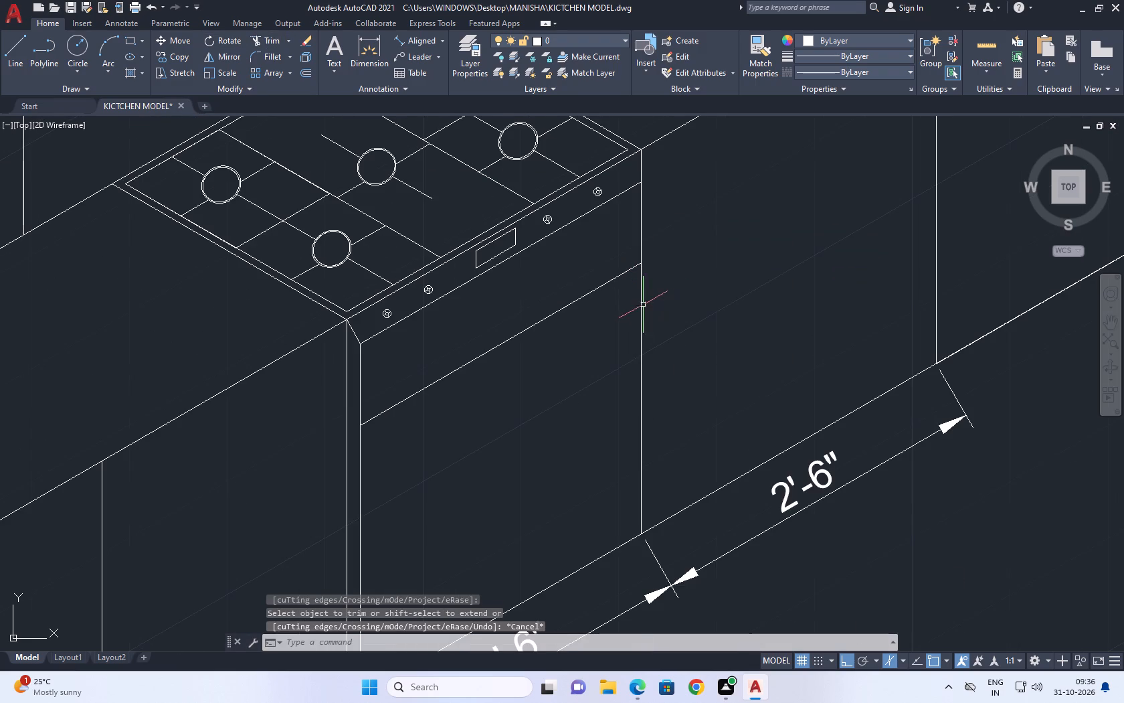
pyautogui.click(642, 305)
pyautogui.click(176, 58)
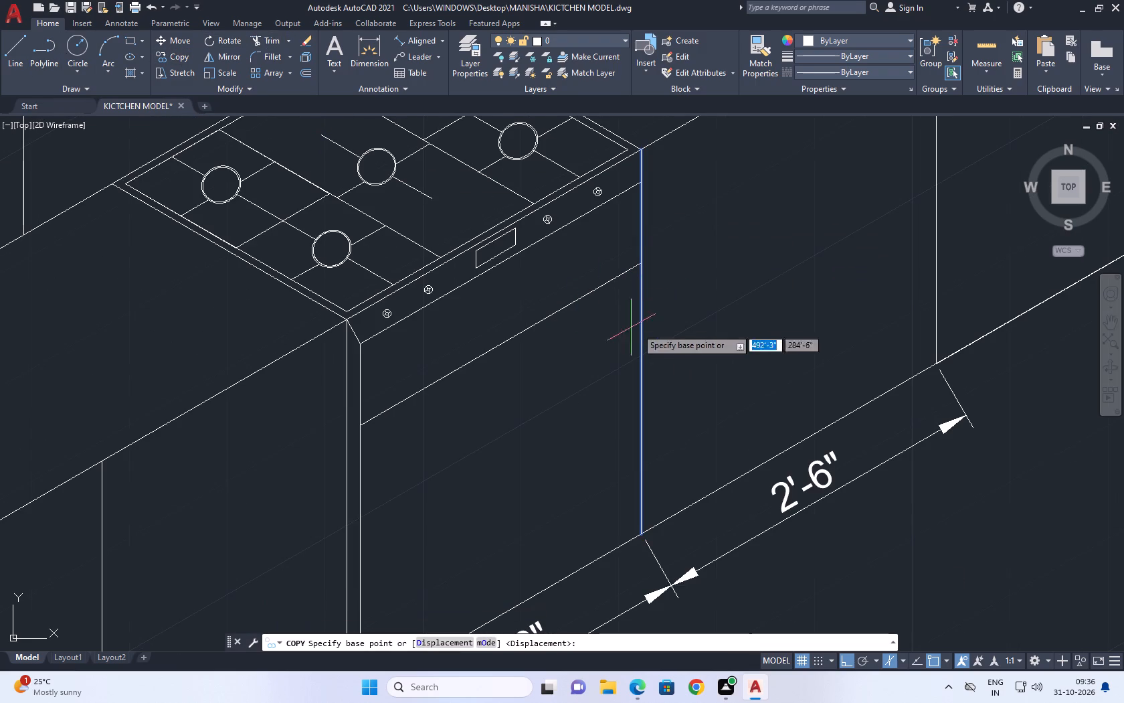
pyautogui.click(658, 326)
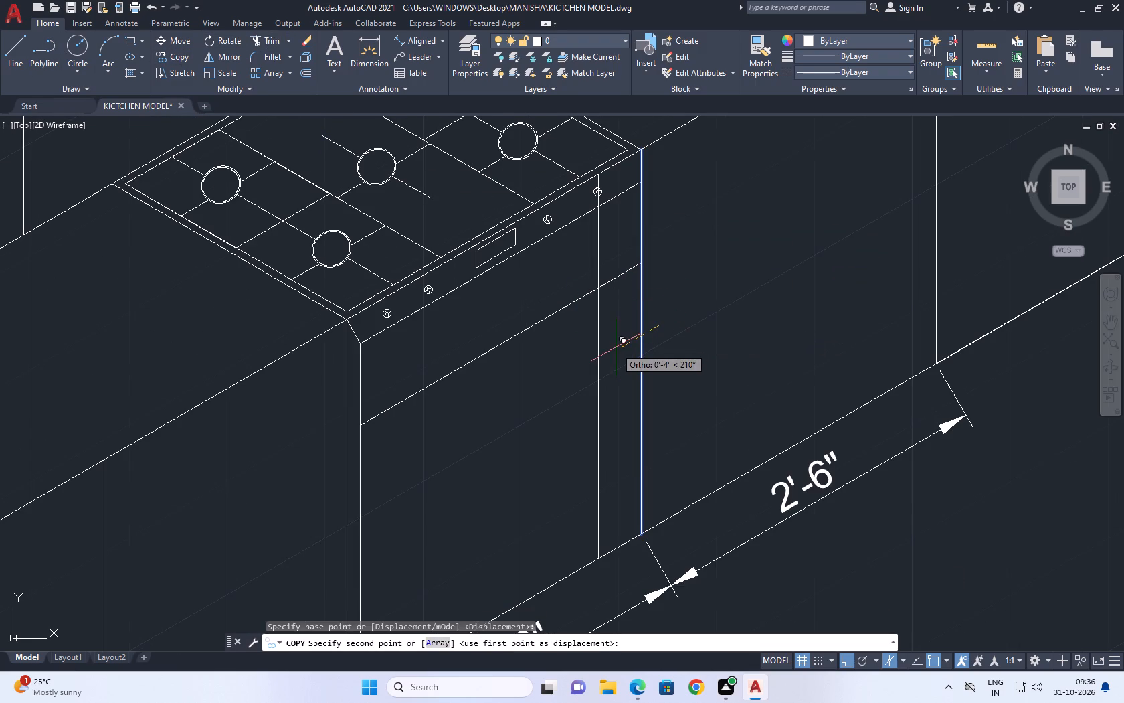
pyautogui.press('2')
pyautogui.press('Return')
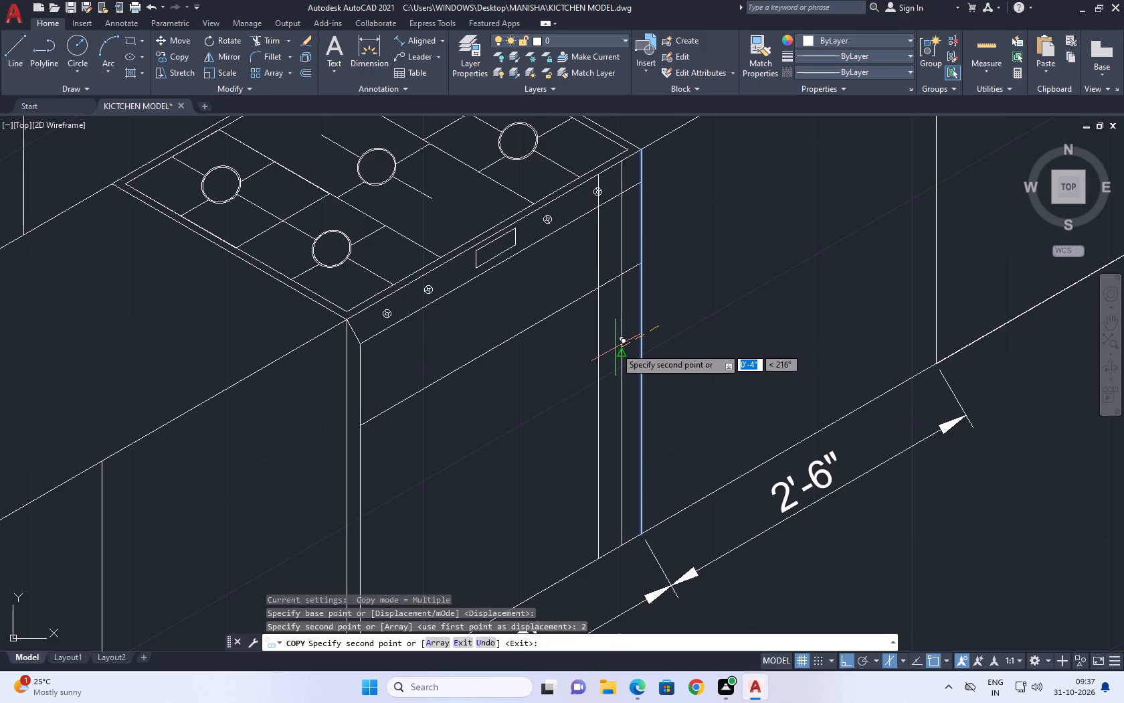
pyautogui.rightClick(783, 232)
pyautogui.click(825, 259)
# Trim the copied vertical above the slanted line, including inside the knob panel, and the slanted line's end beyond that vertical.
pyautogui.scroll(-2, 723, 279)
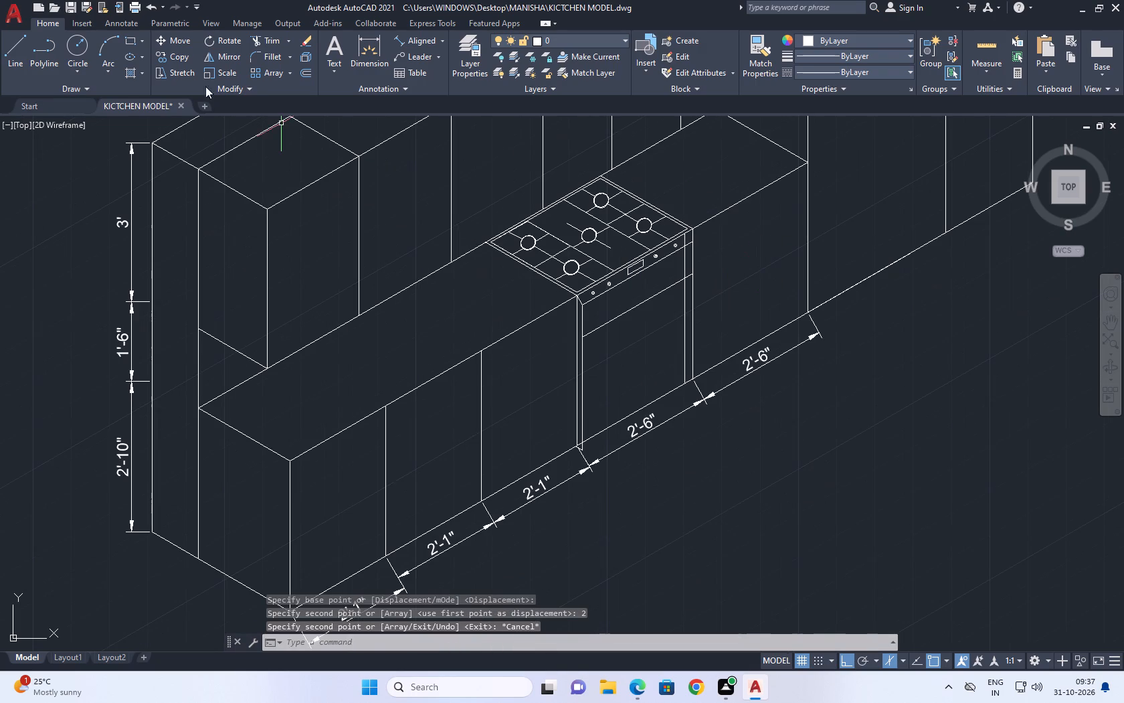
pyautogui.click(266, 40)
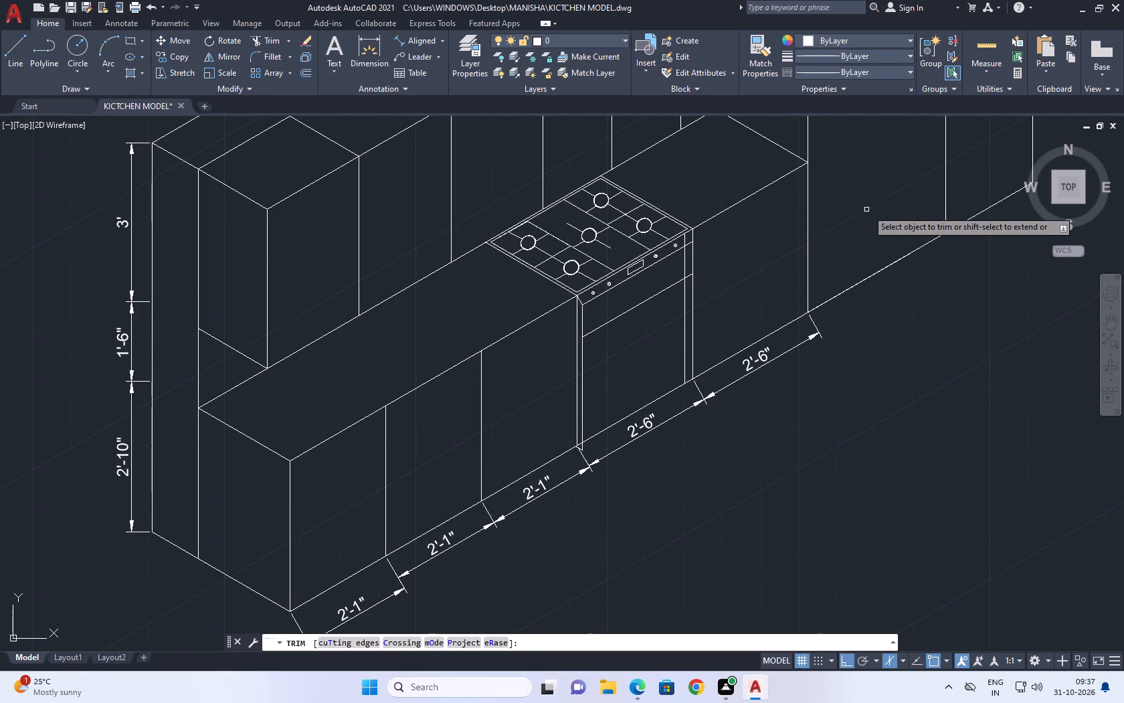
pyautogui.scroll(2, 692, 263)
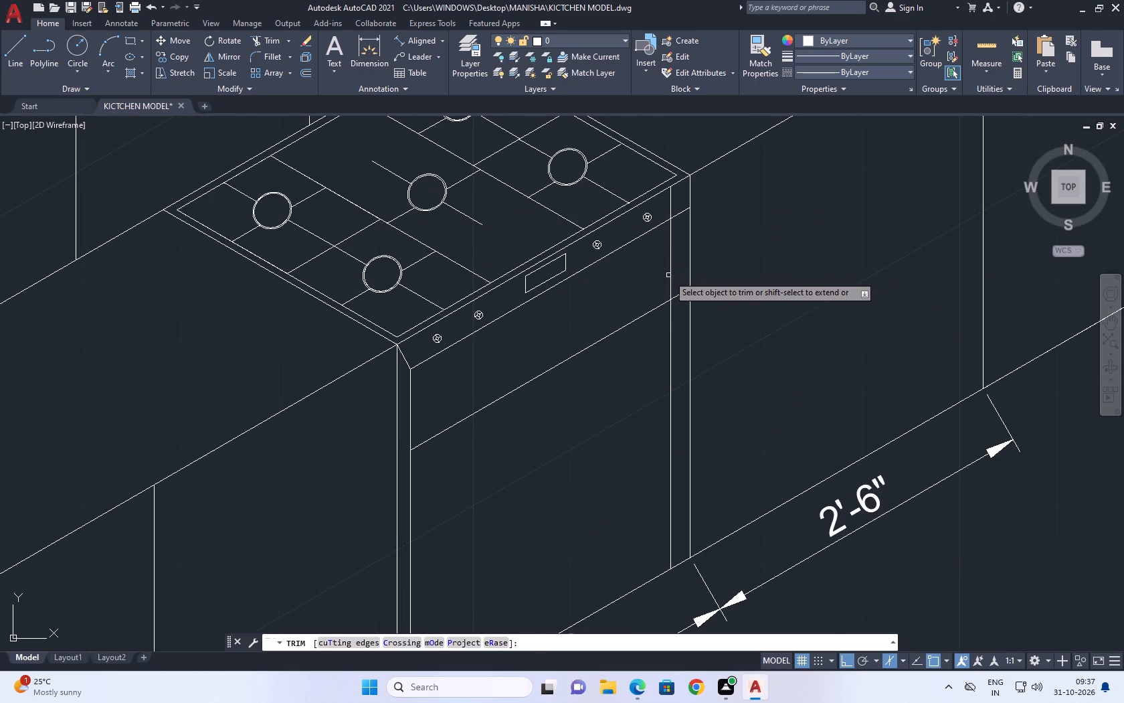
pyautogui.click(670, 278)
pyautogui.click(681, 296)
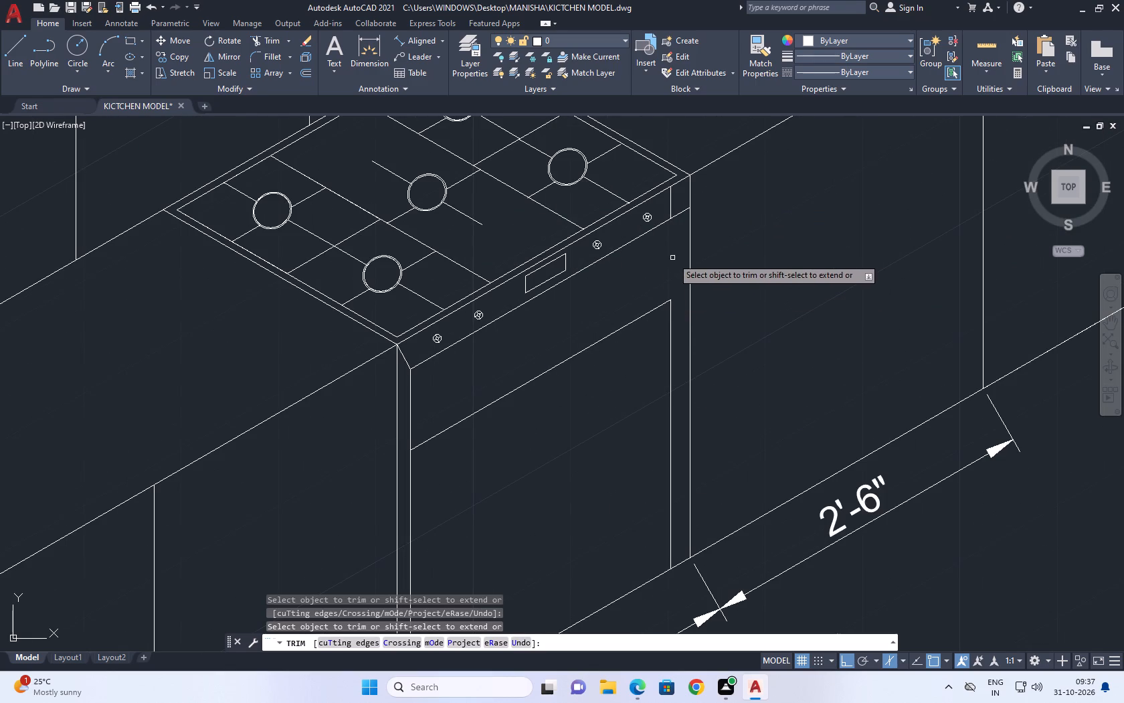
pyautogui.click(672, 200)
pyautogui.rightClick(727, 221)
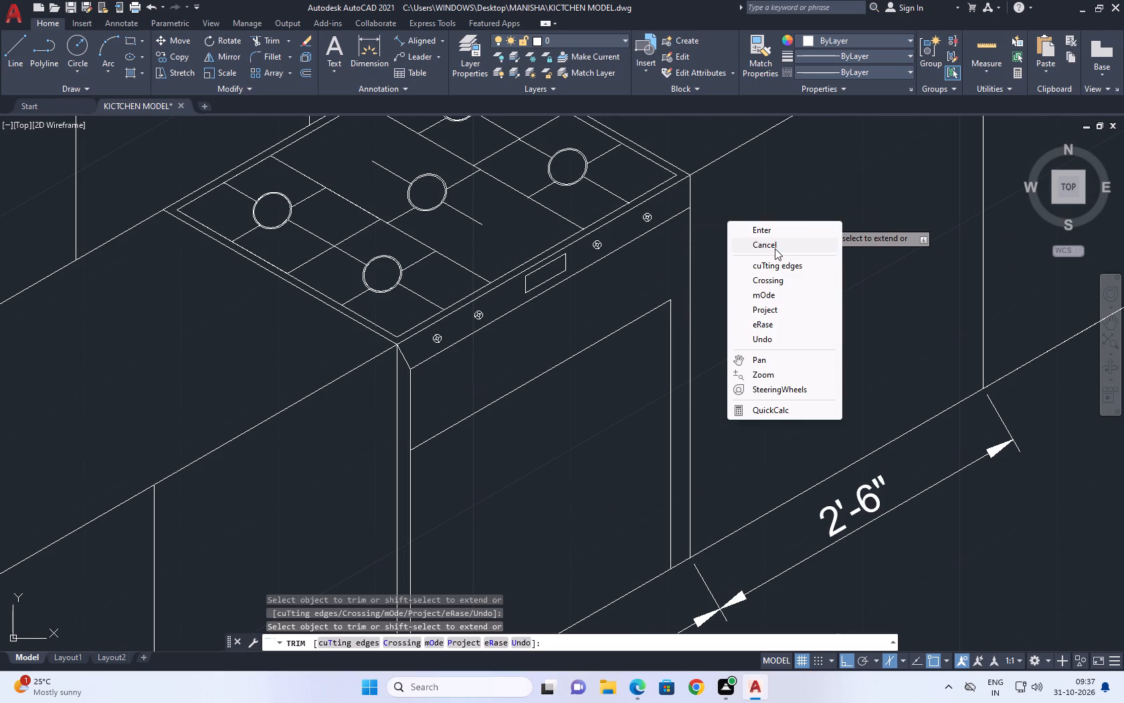
pyautogui.click(775, 245)
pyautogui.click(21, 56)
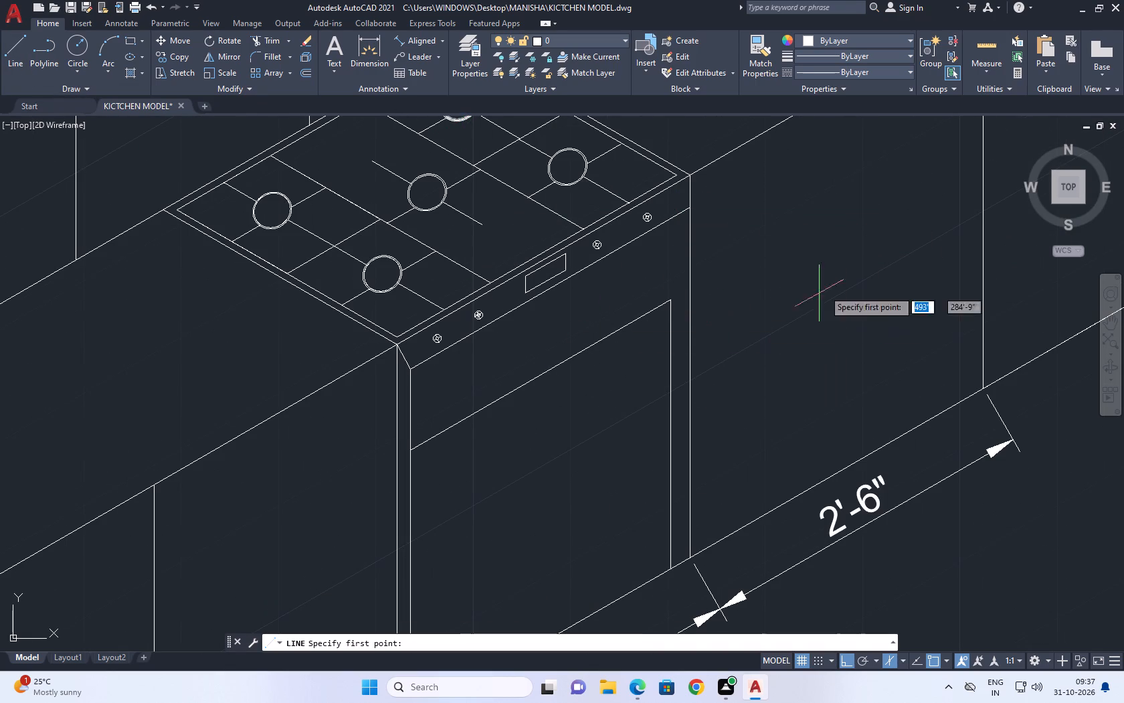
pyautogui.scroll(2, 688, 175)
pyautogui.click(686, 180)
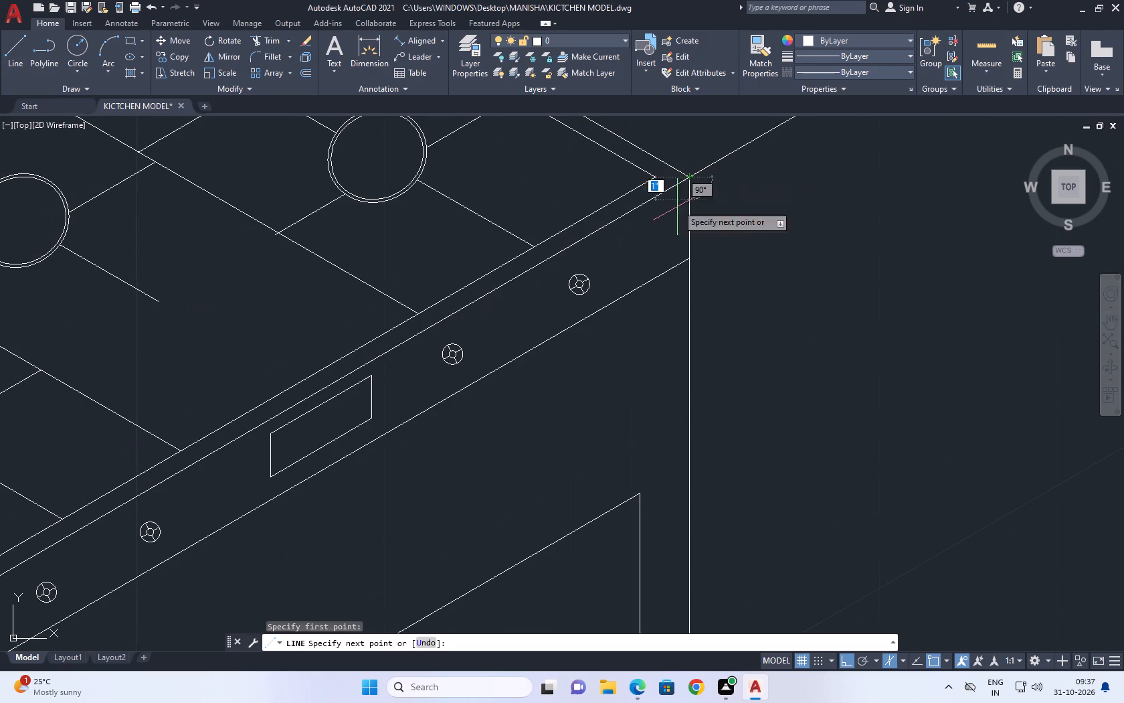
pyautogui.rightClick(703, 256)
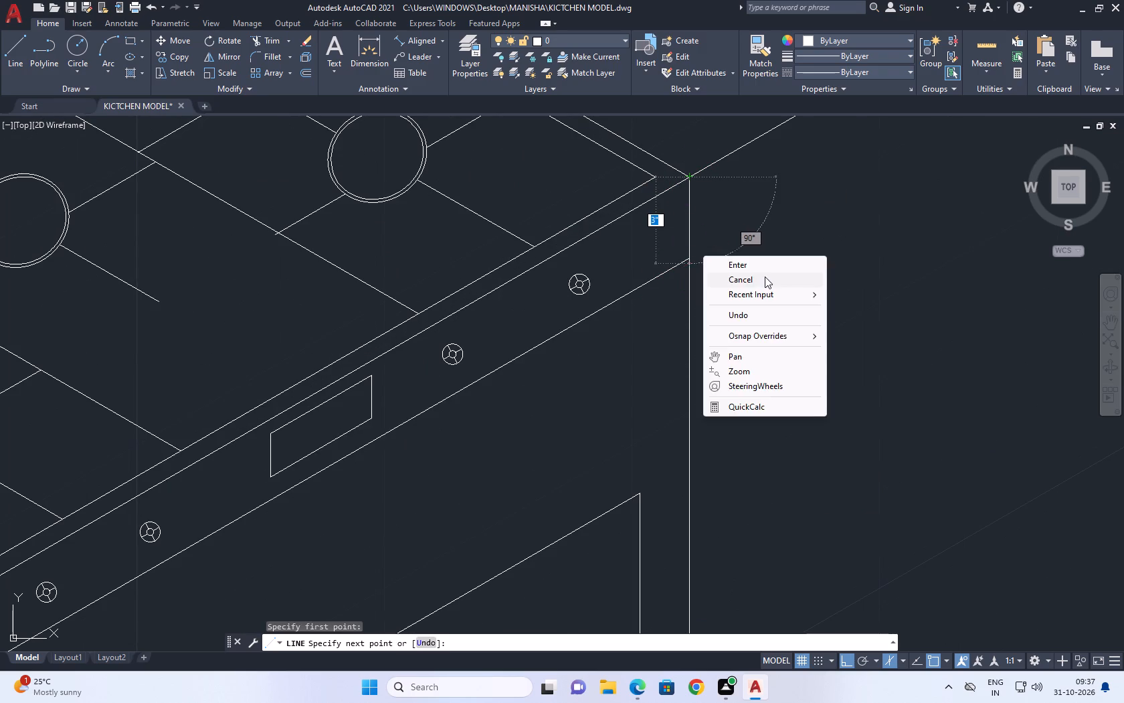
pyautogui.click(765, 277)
# Draw a vertical line from the slanted line's right end up to just past the knob panel's lower edge.
pyautogui.scroll(-3, 701, 271)
pyautogui.moveTo(721, 309); pyautogui.dragTo(708, 253, button='middle')
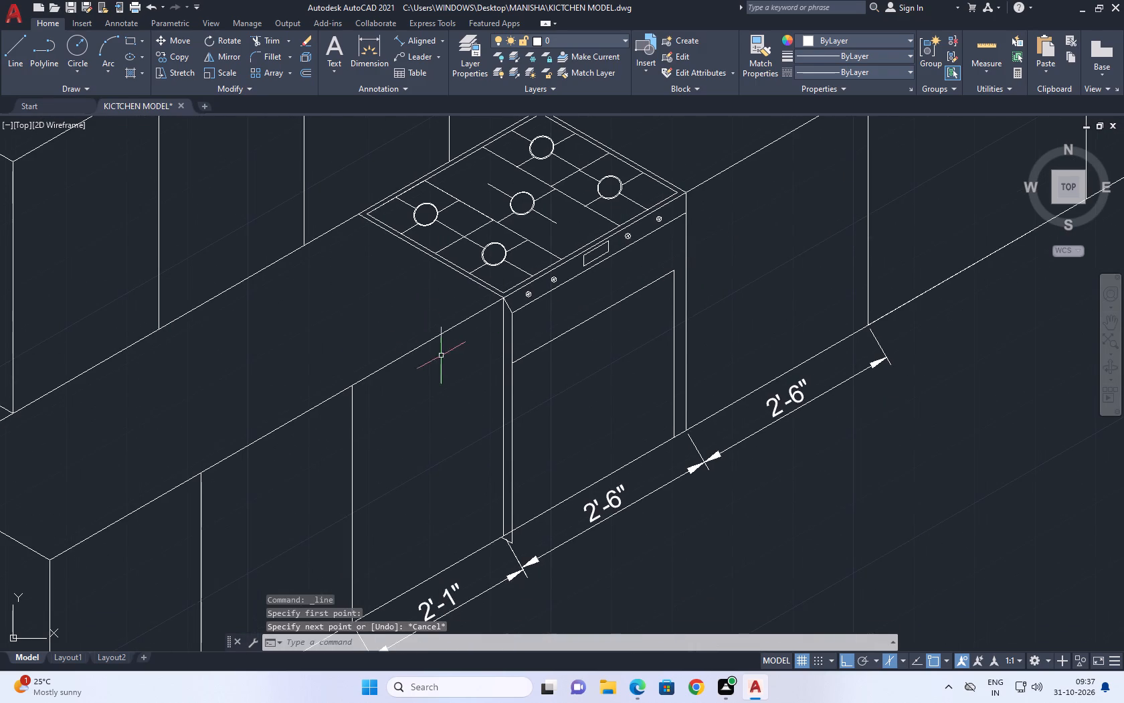
pyautogui.moveTo(682, 354); pyautogui.dragTo(672, 301, button='middle')
pyautogui.scroll(1, 672, 299)
pyautogui.moveTo(610, 205); pyautogui.dragTo(626, 304, button='middle')
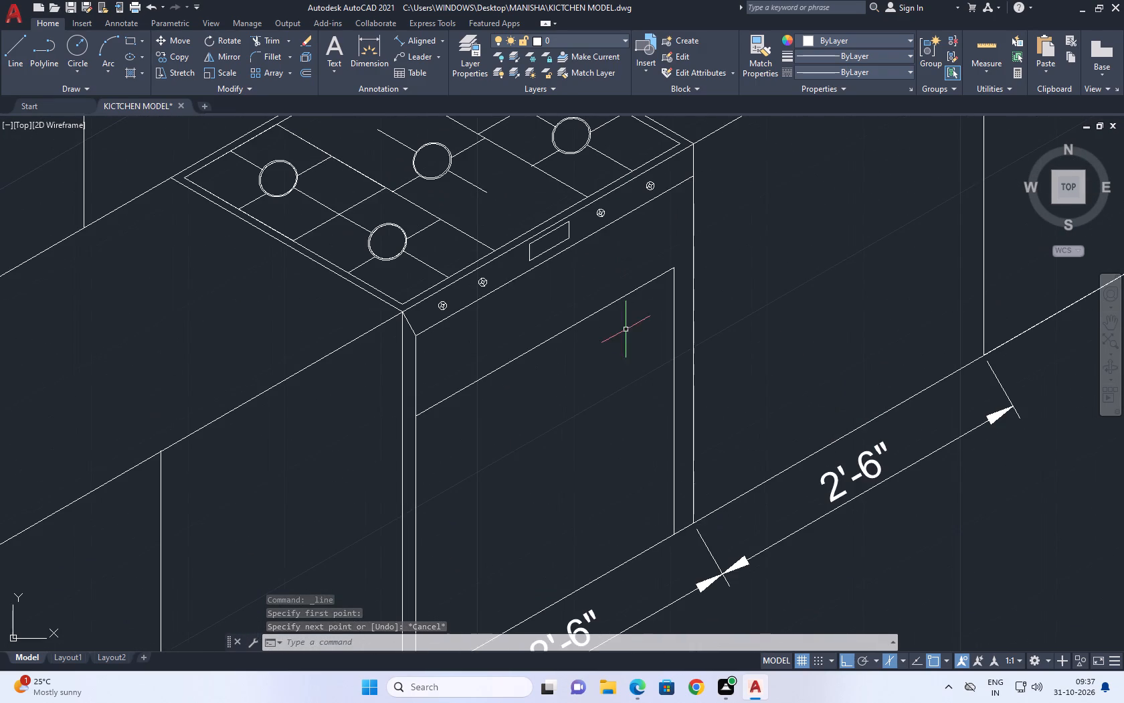
pyautogui.click(10, 59)
pyautogui.click(675, 266)
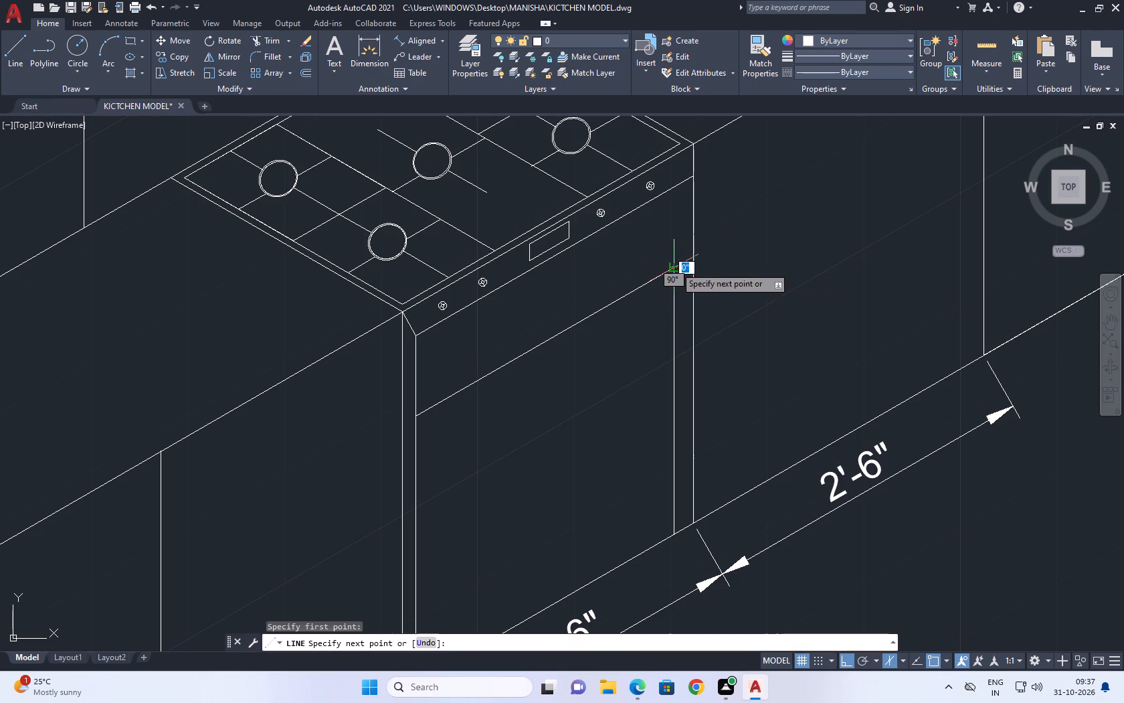
pyautogui.click(672, 176)
pyautogui.rightClick(699, 173)
pyautogui.click(737, 191)
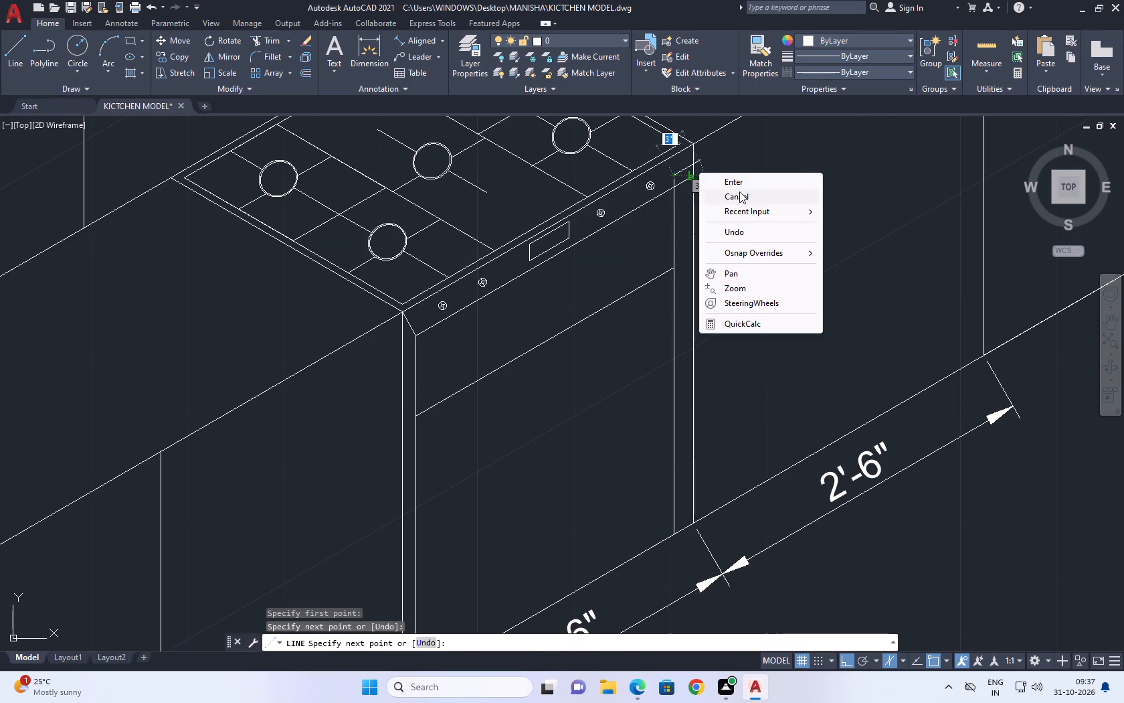
# Trim the part of the new vertical line that projects above the knob panel's lower edge.
pyautogui.click(274, 41)
pyautogui.scroll(2, 670, 180)
pyautogui.click(676, 177)
pyautogui.rightClick(687, 185)
pyautogui.click(720, 202)
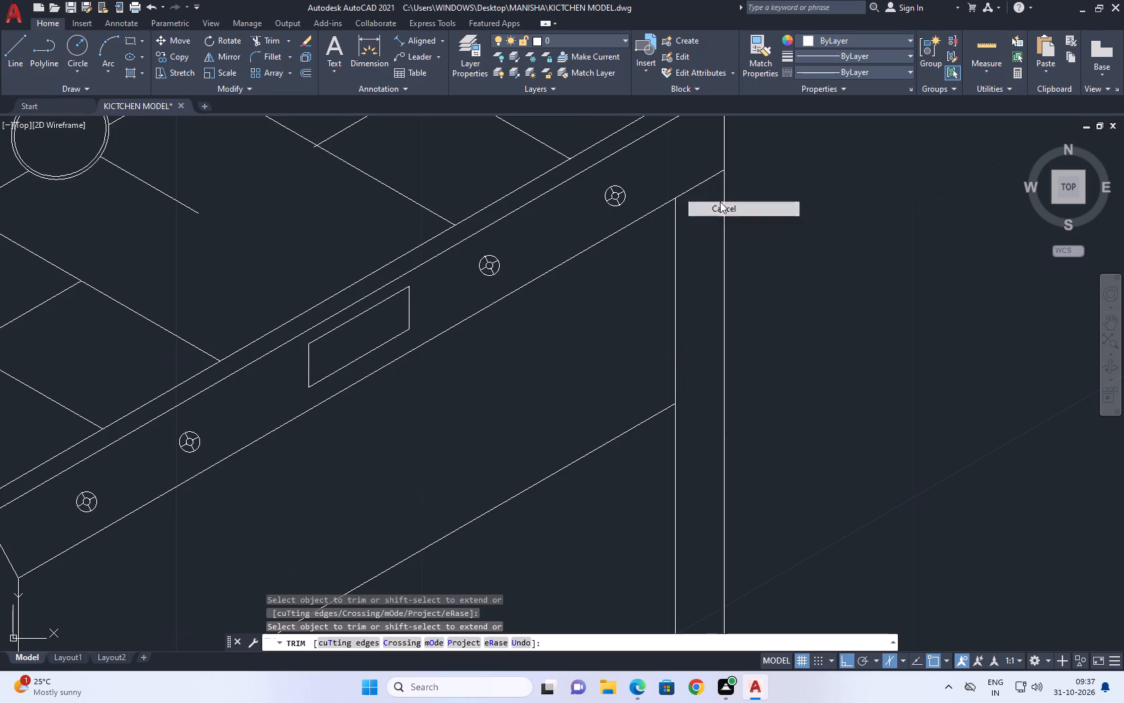
# Copy the slanted line on the stove's front face straight down along the left vertical edge to about mid-height.
pyautogui.scroll(-3, 673, 199)
pyautogui.moveTo(662, 272); pyautogui.dragTo(660, 241, button='middle')
pyautogui.click(585, 262)
pyautogui.click(567, 292)
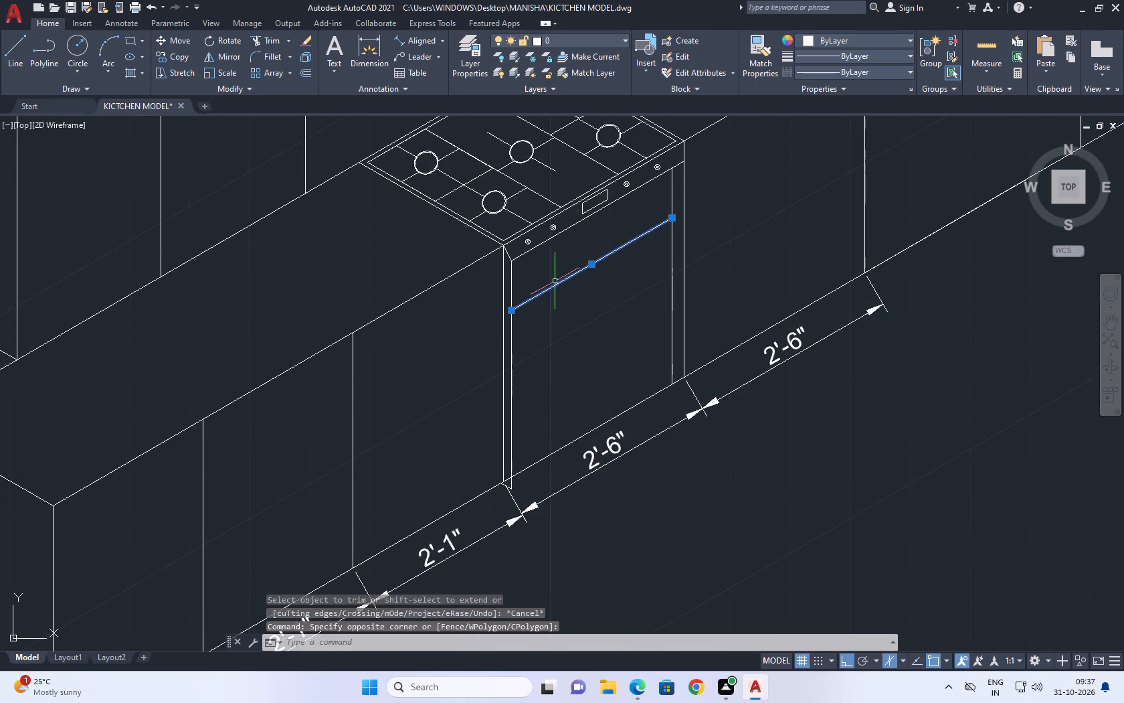
pyautogui.click(177, 54)
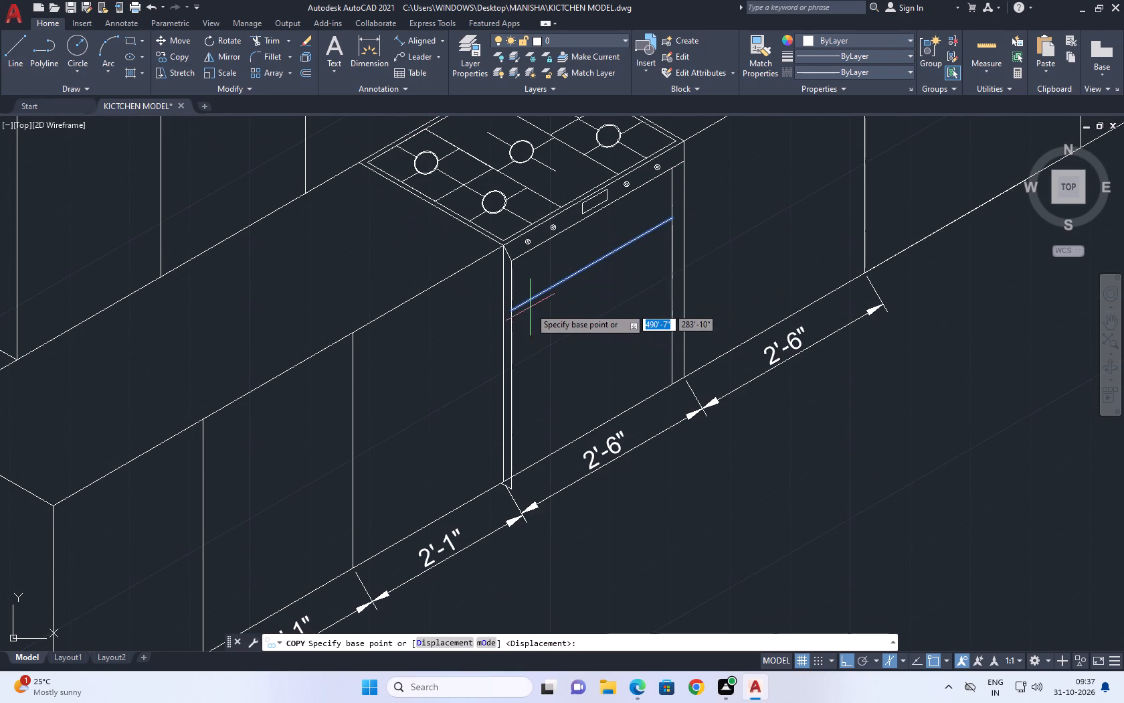
pyautogui.click(512, 308)
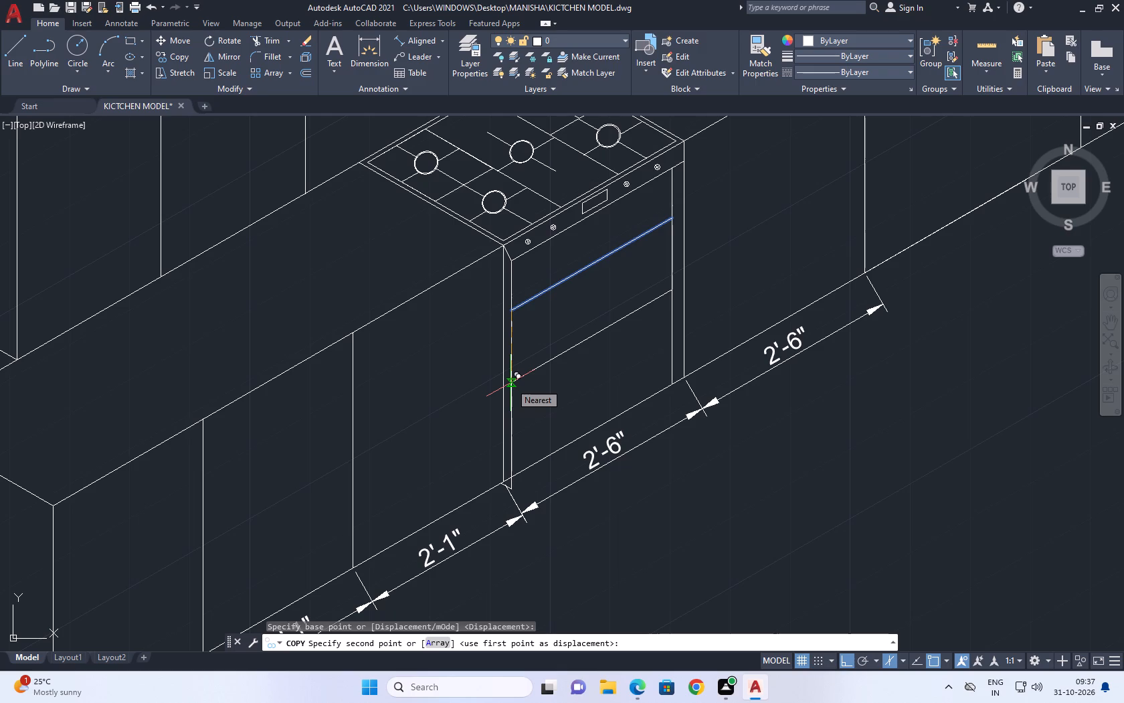
pyautogui.click(508, 384)
pyautogui.rightClick(529, 361)
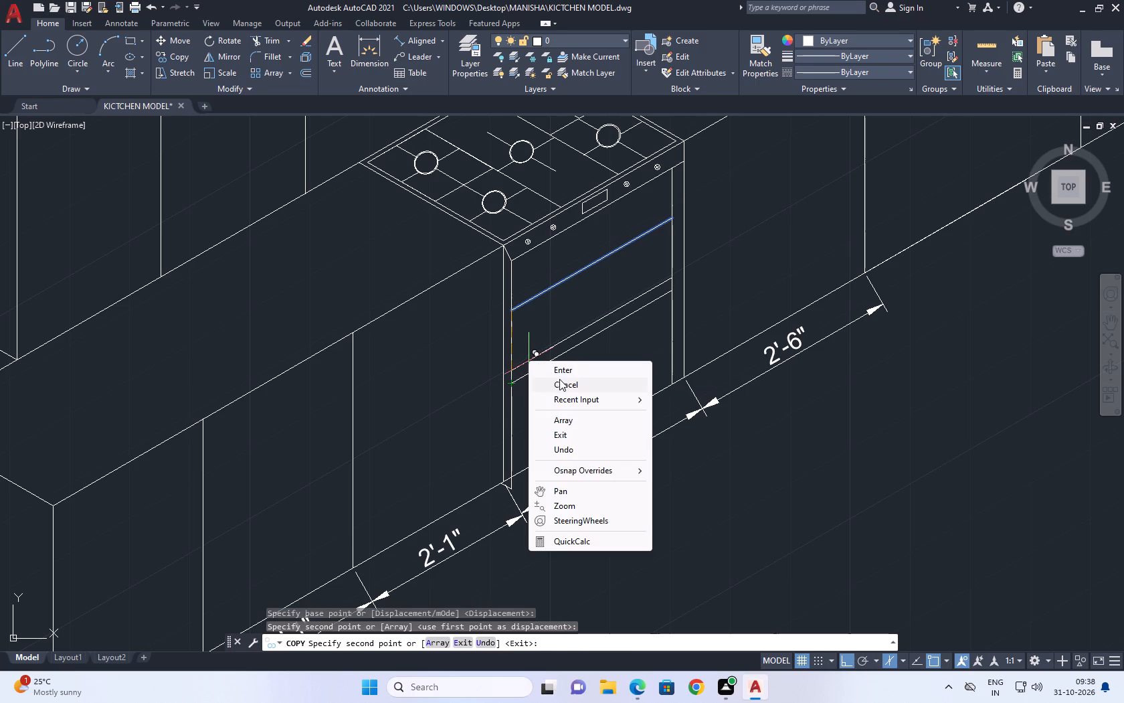
pyautogui.click(561, 380)
# Move the lower slanted line slightly farther down the stove's front face.
pyautogui.moveTo(686, 254); pyautogui.dragTo(686, 266, button='middle')
pyautogui.scroll(3, 661, 324)
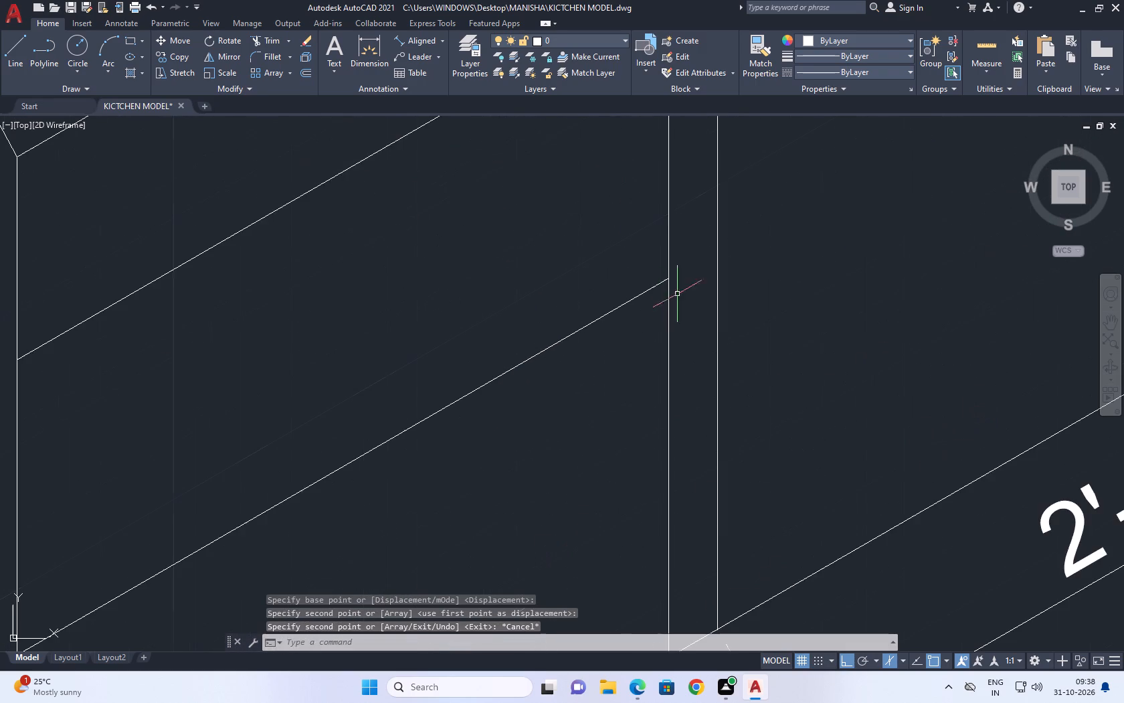
pyautogui.scroll(-3, 634, 269)
pyautogui.moveTo(563, 270); pyautogui.dragTo(563, 304, button='middle')
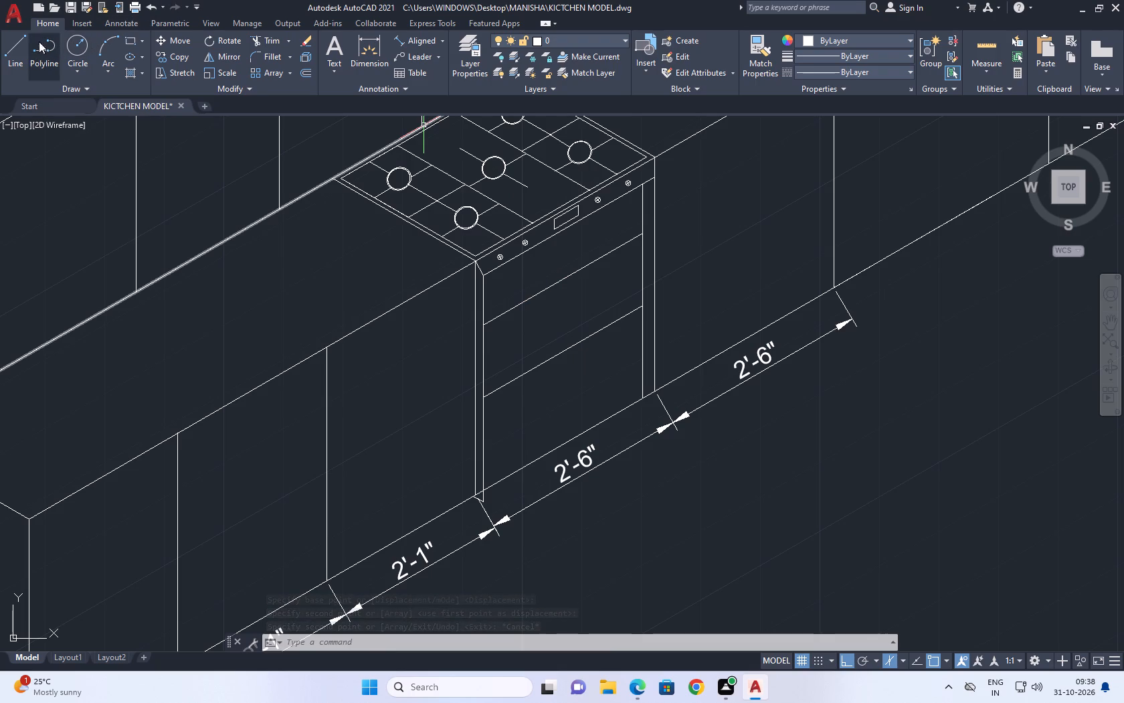
pyautogui.scroll(2, 563, 341)
pyautogui.moveTo(593, 381); pyautogui.dragTo(593, 368)
pyautogui.click(581, 329)
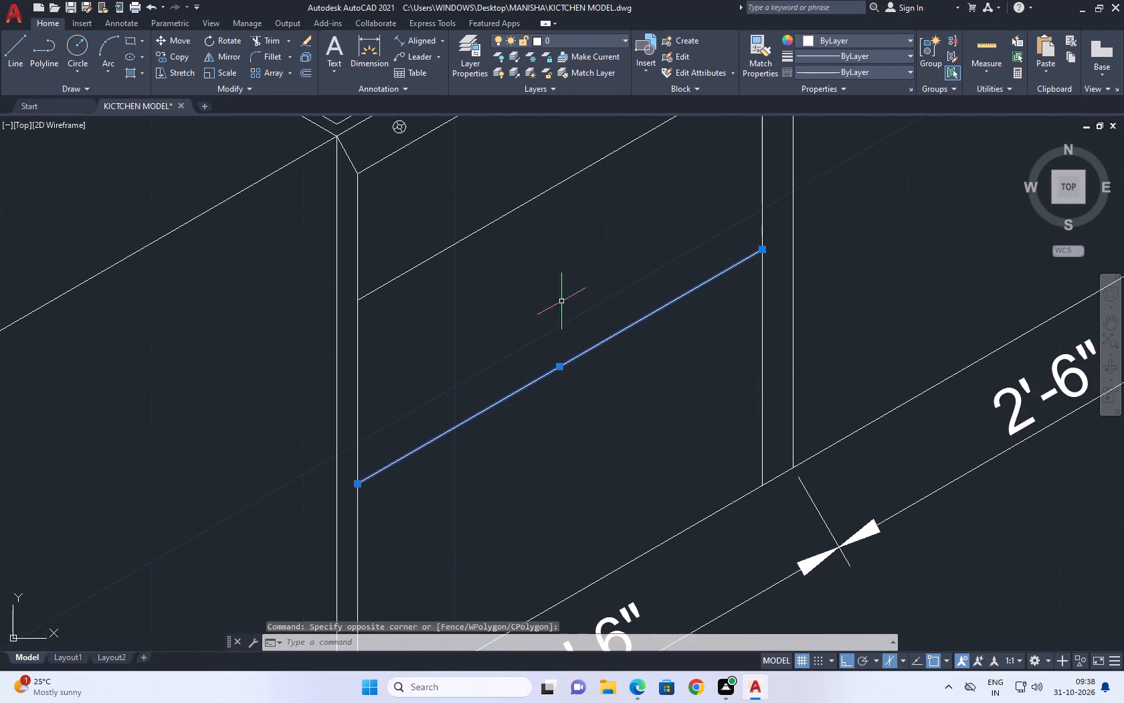
pyautogui.click(186, 39)
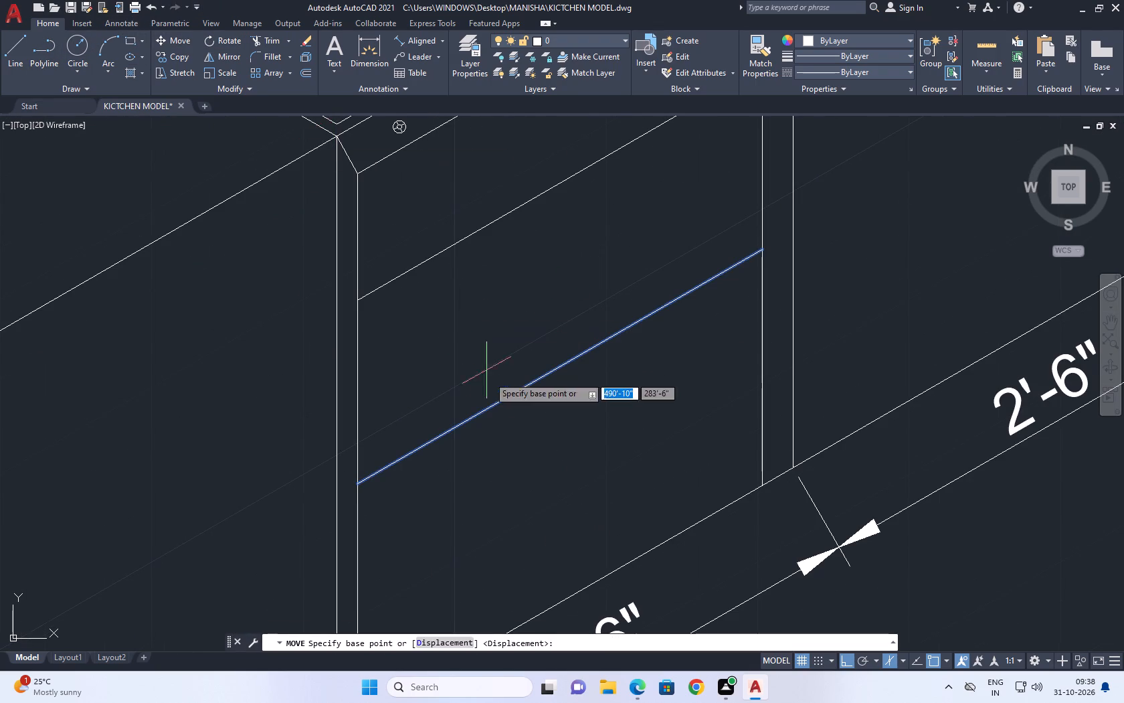
pyautogui.moveTo(491, 386); pyautogui.dragTo(501, 313, button='middle')
pyautogui.click(536, 353)
pyautogui.click(540, 389)
# Draw a vertical line across both slanted lines, slightly inward from the front face's left edge.
pyautogui.scroll(-1, 555, 360)
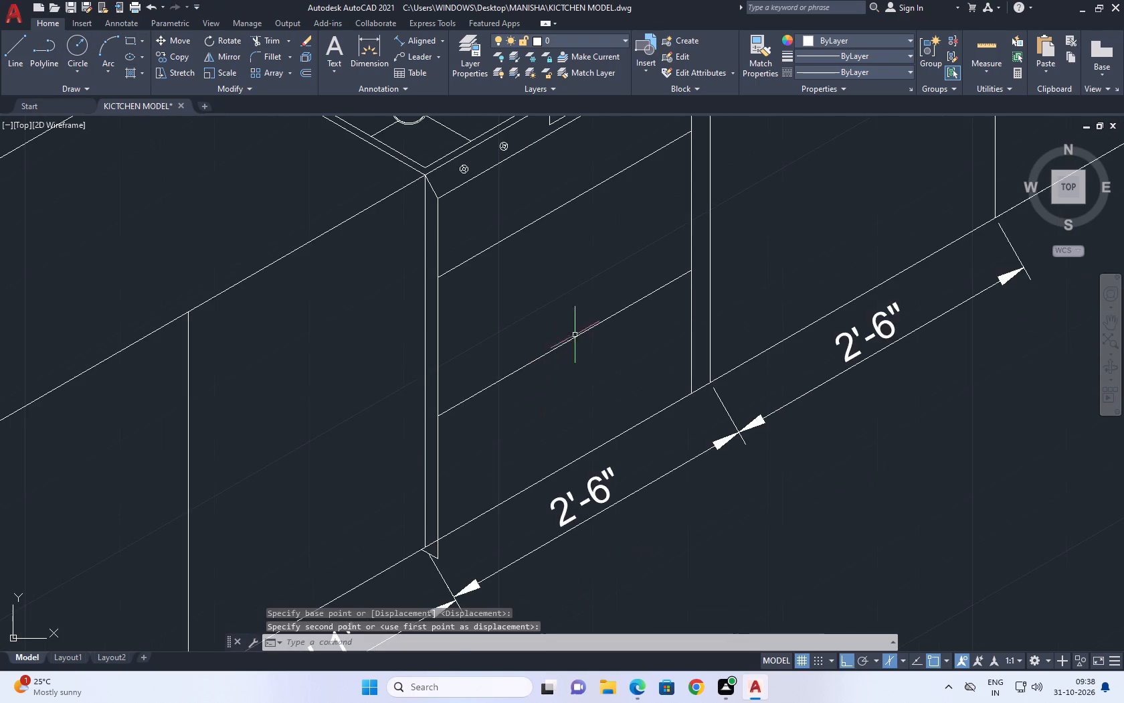
pyautogui.moveTo(579, 323); pyautogui.dragTo(587, 368, button='middle')
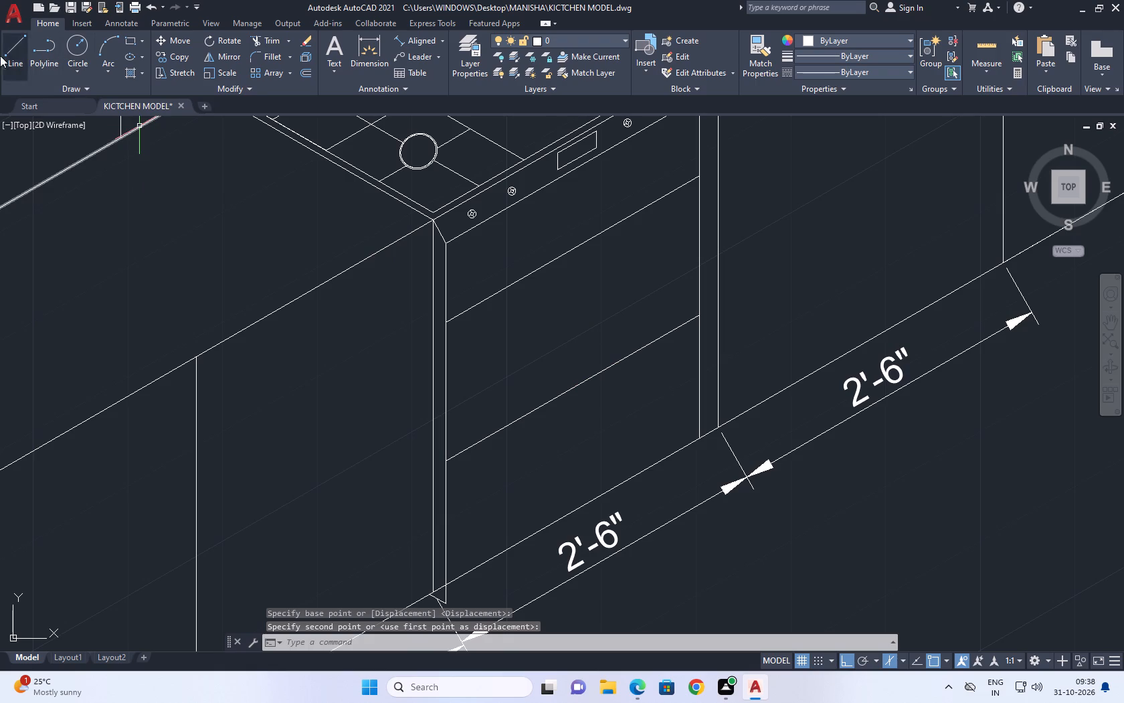
pyautogui.click(6, 49)
pyautogui.click(477, 264)
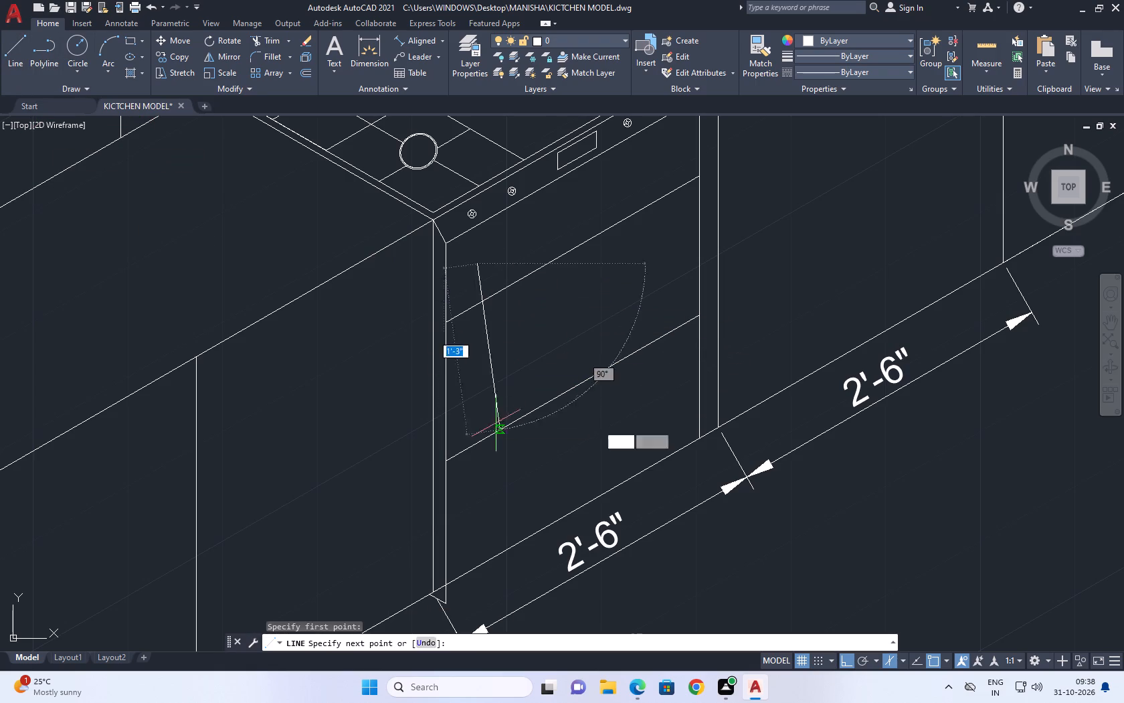
pyautogui.click(506, 489)
pyautogui.rightClick(557, 441)
pyautogui.click(594, 461)
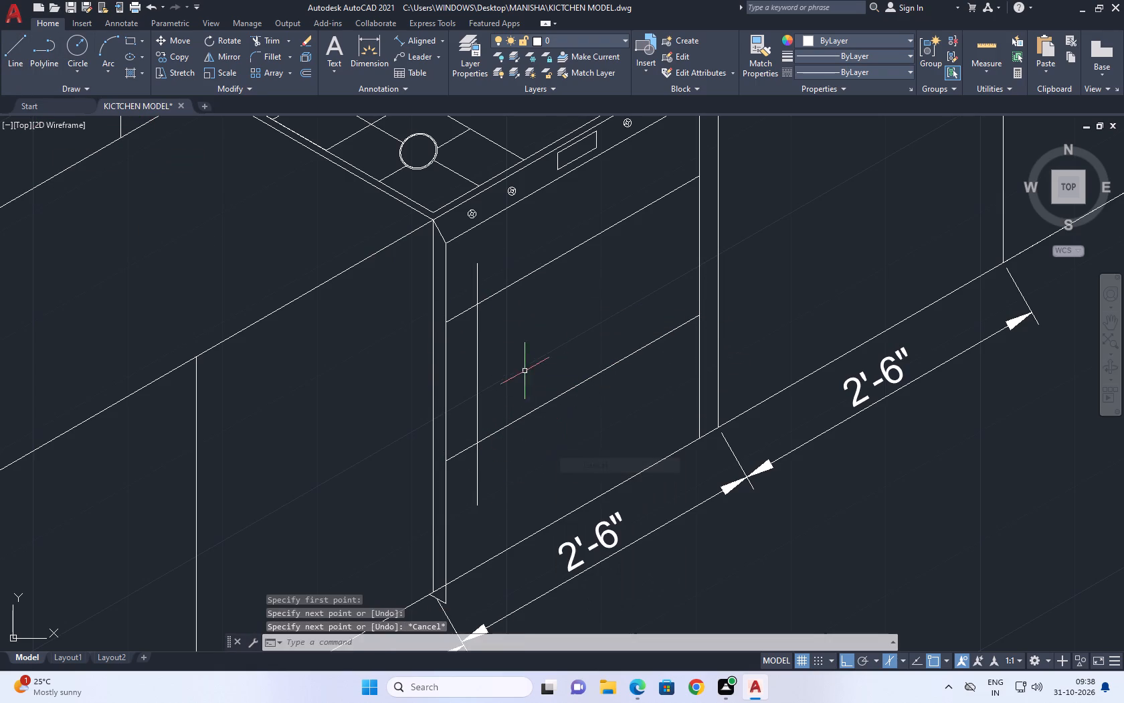
# Copy the new vertical line along the 30° direction to just inside the front face's inner right vertical.
pyautogui.click(525, 371)
pyautogui.click(467, 365)
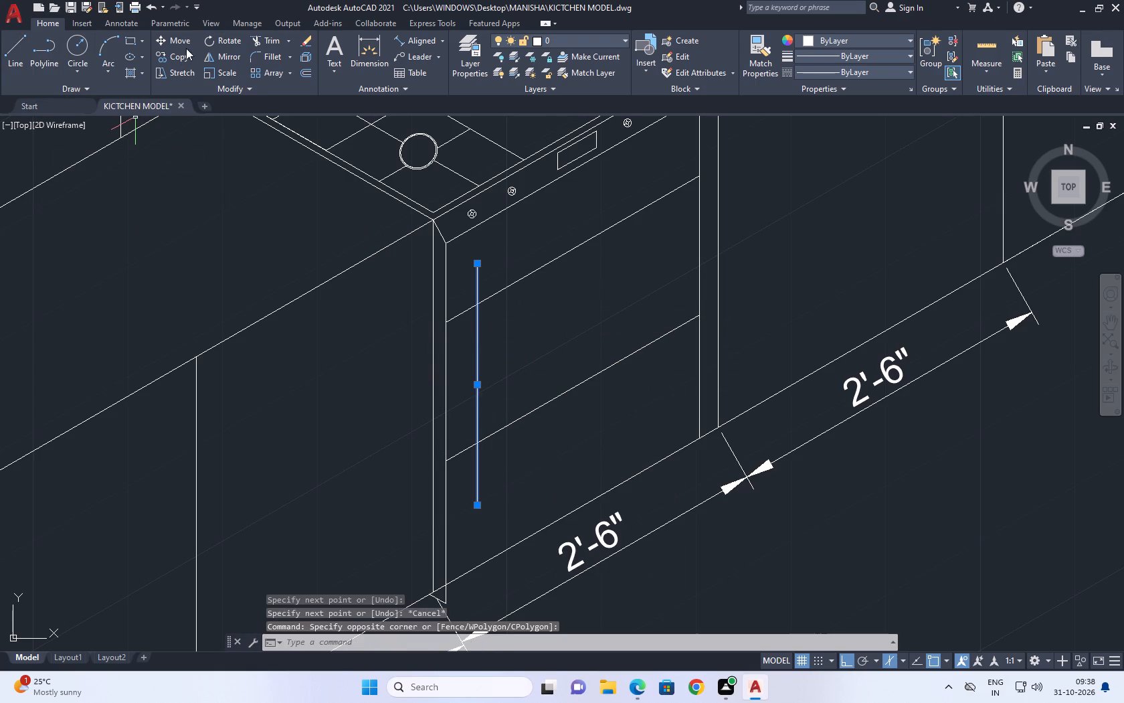
pyautogui.click(180, 51)
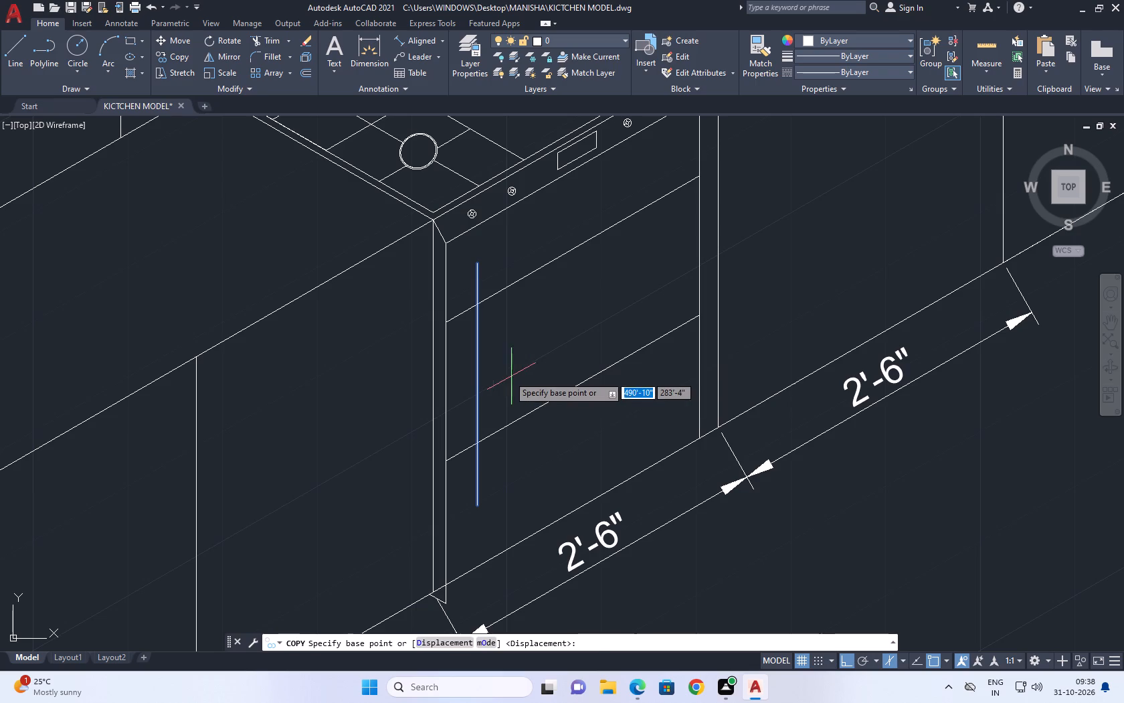
pyautogui.click(494, 374)
pyautogui.click(687, 284)
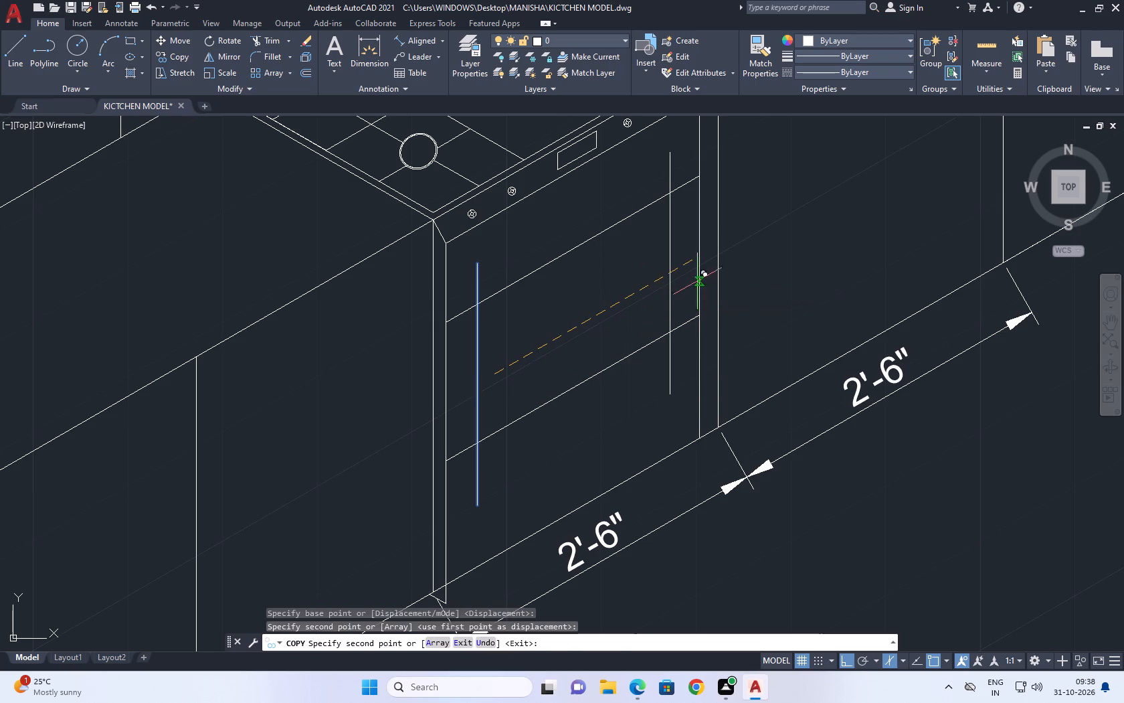
pyautogui.rightClick(783, 242)
pyautogui.click(831, 262)
# Trim the line ends projecting past the two upper corners of the oven window outline.
pyautogui.moveTo(831, 266); pyautogui.dragTo(828, 284, button='middle')
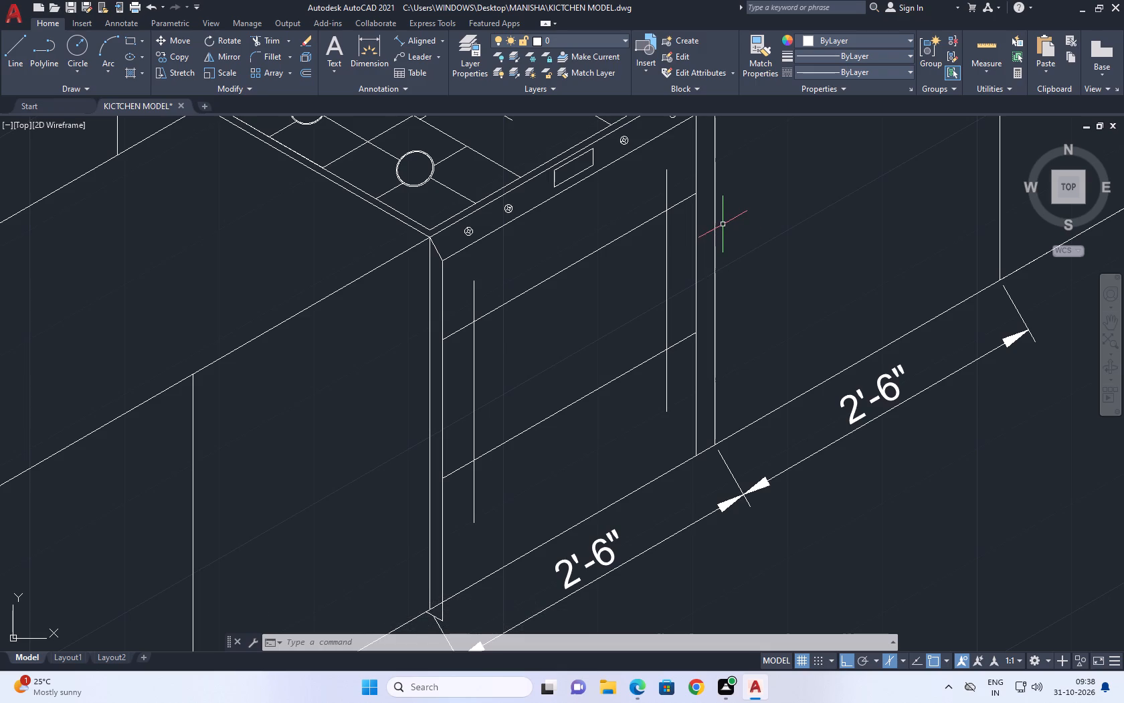
pyautogui.click(270, 37)
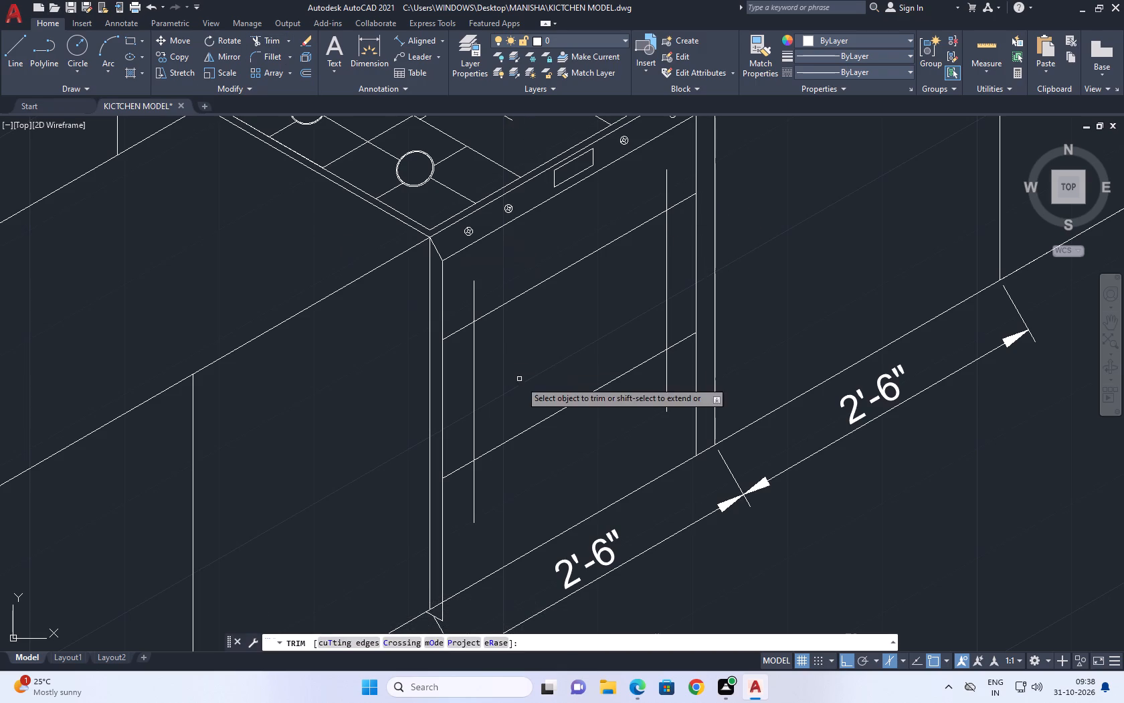
pyautogui.scroll(2, 460, 333)
pyautogui.click(456, 333)
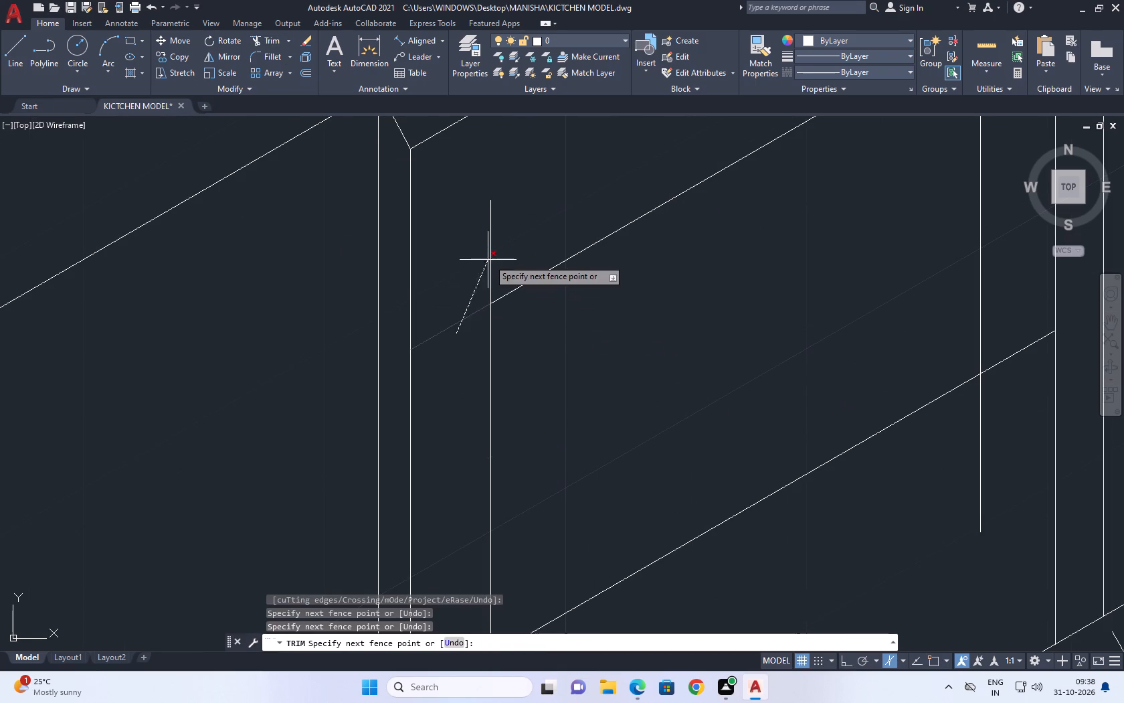
pyautogui.click(519, 240)
pyautogui.scroll(-3, 615, 303)
pyautogui.scroll(4, 713, 236)
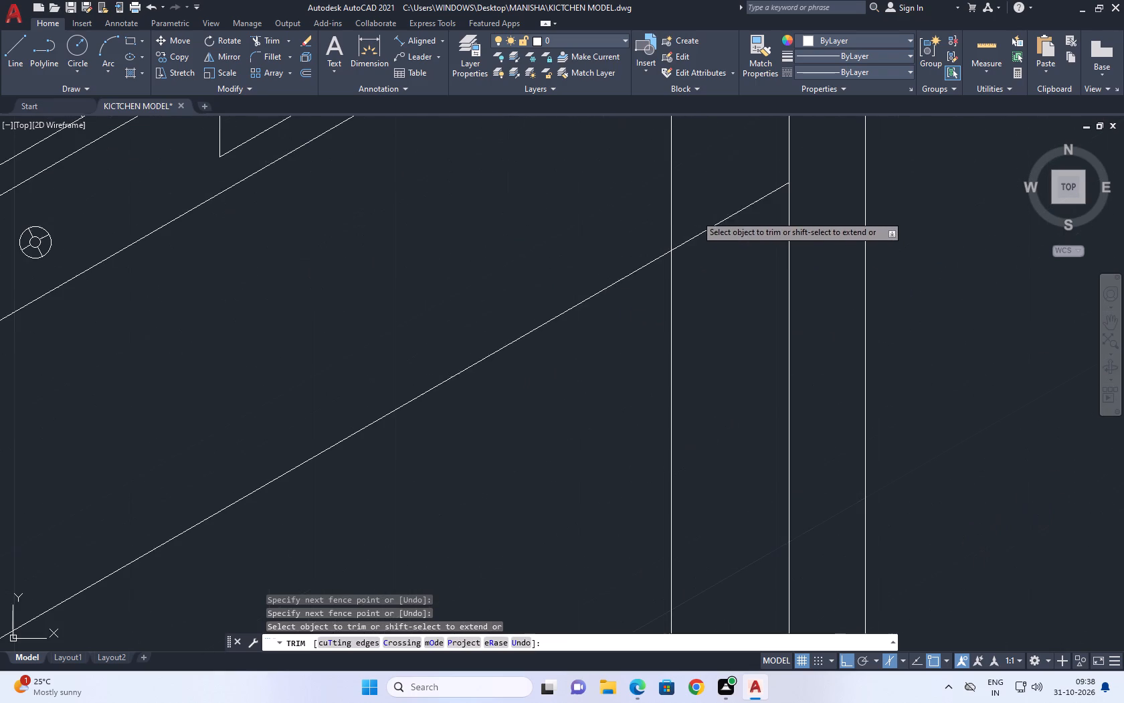
pyautogui.click(641, 193)
pyautogui.click(715, 250)
# Trim the line ends projecting past the two lower corners to close the oven window outline.
pyautogui.scroll(-4, 650, 244)
pyautogui.scroll(2, 661, 360)
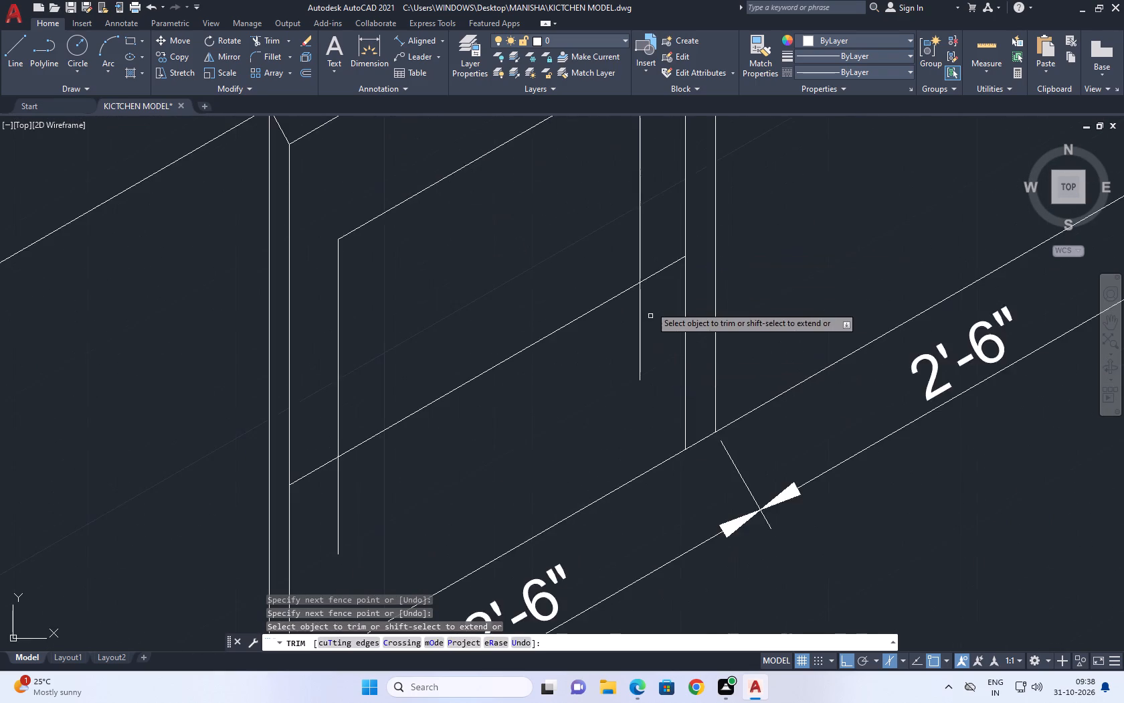
pyautogui.scroll(2, 652, 281)
pyautogui.click(666, 230)
pyautogui.click(615, 432)
pyautogui.scroll(-3, 649, 372)
pyautogui.moveTo(482, 483); pyautogui.dragTo(499, 489, button='middle')
pyautogui.scroll(-1, 483, 483)
pyautogui.scroll(4, 488, 475)
pyautogui.click(468, 529)
pyautogui.click(343, 460)
pyautogui.rightClick(470, 469)
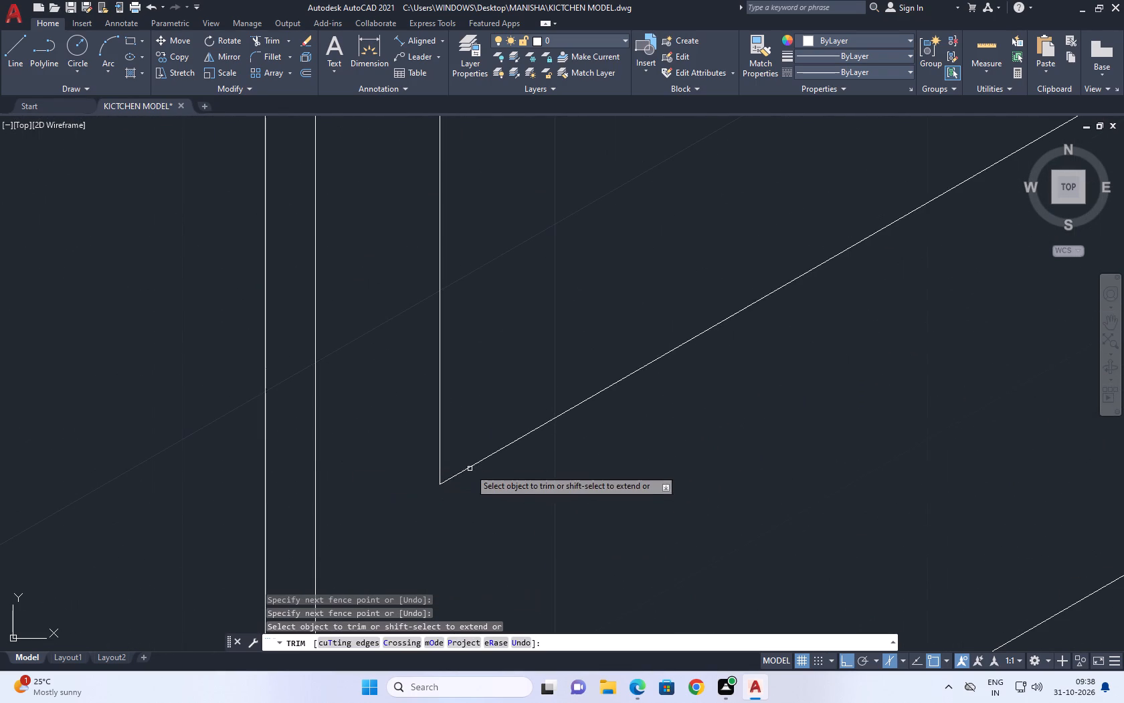
pyautogui.click(534, 295)
# Draw a 30° line between knob panel and oven window, from the front face's left edge past the stove's right edge.
pyautogui.moveTo(605, 407); pyautogui.dragTo(609, 413, button='middle')
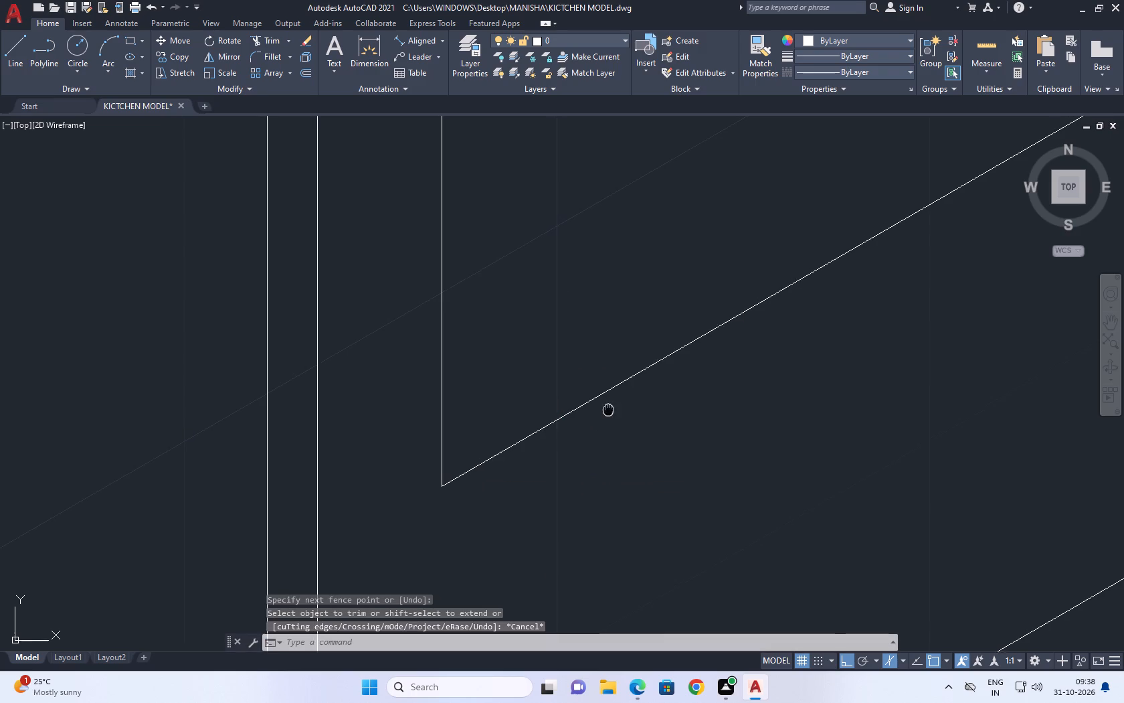
pyautogui.moveTo(609, 413); pyautogui.dragTo(532, 501, button='middle')
pyautogui.scroll(-2, 553, 499)
pyautogui.scroll(-1, 648, 444)
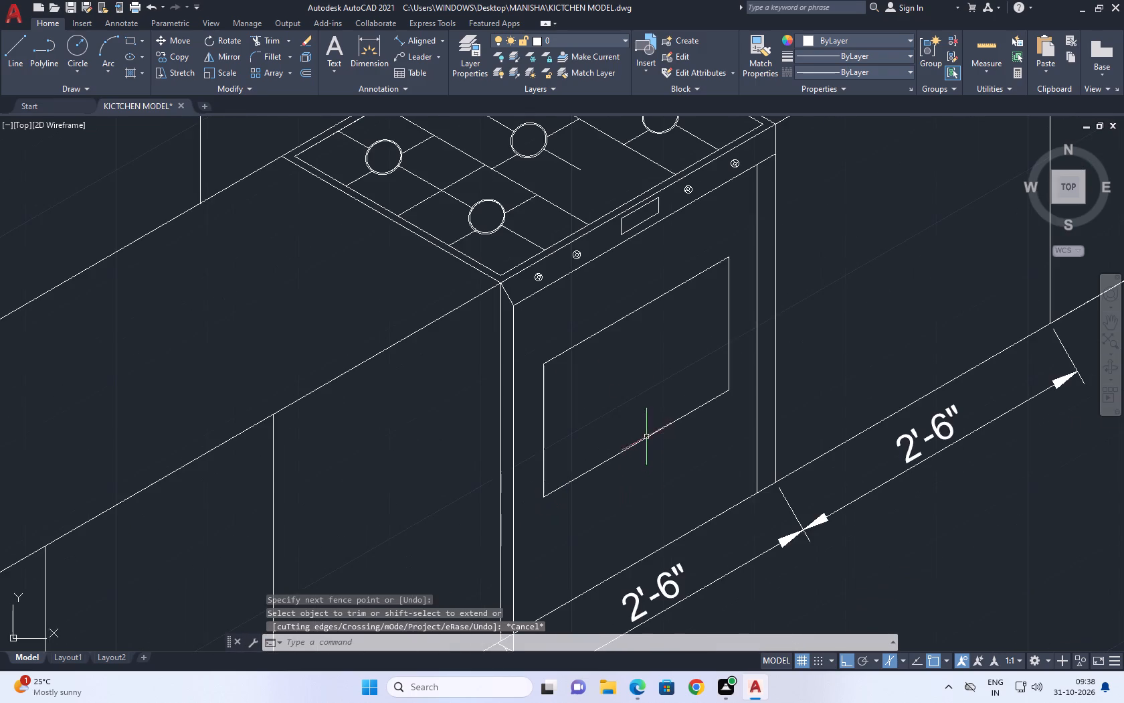
pyautogui.moveTo(623, 329); pyautogui.dragTo(620, 358, button='middle')
pyautogui.click(18, 53)
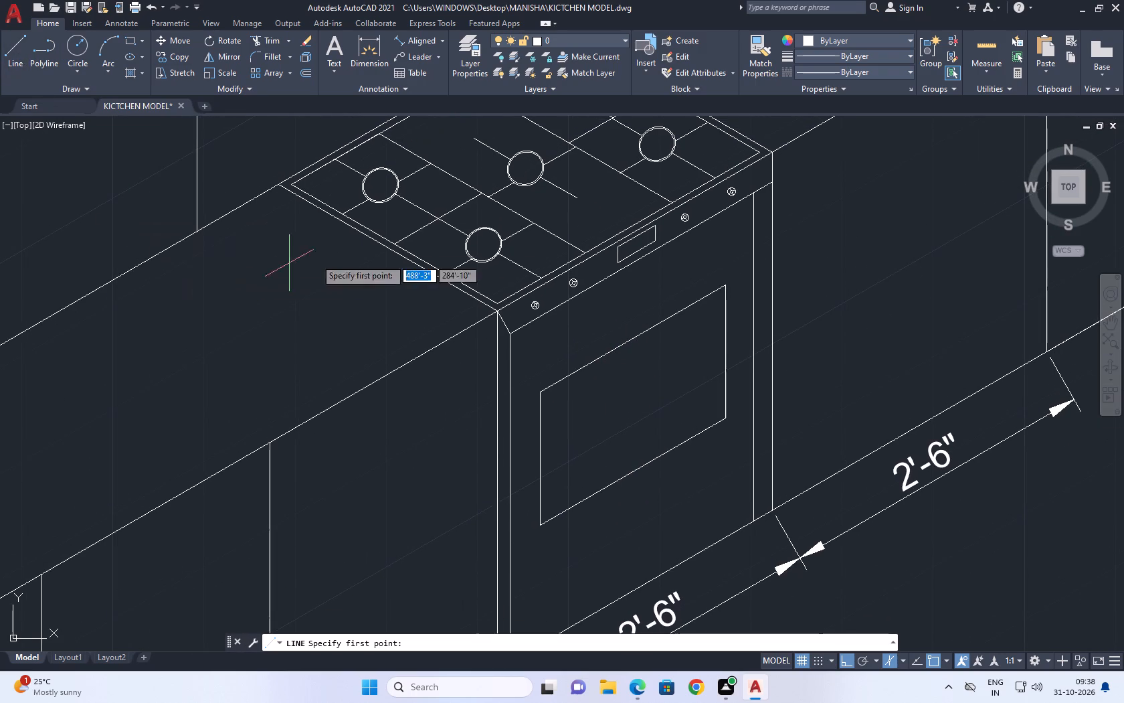
pyautogui.moveTo(405, 249); pyautogui.dragTo(411, 337, button='middle')
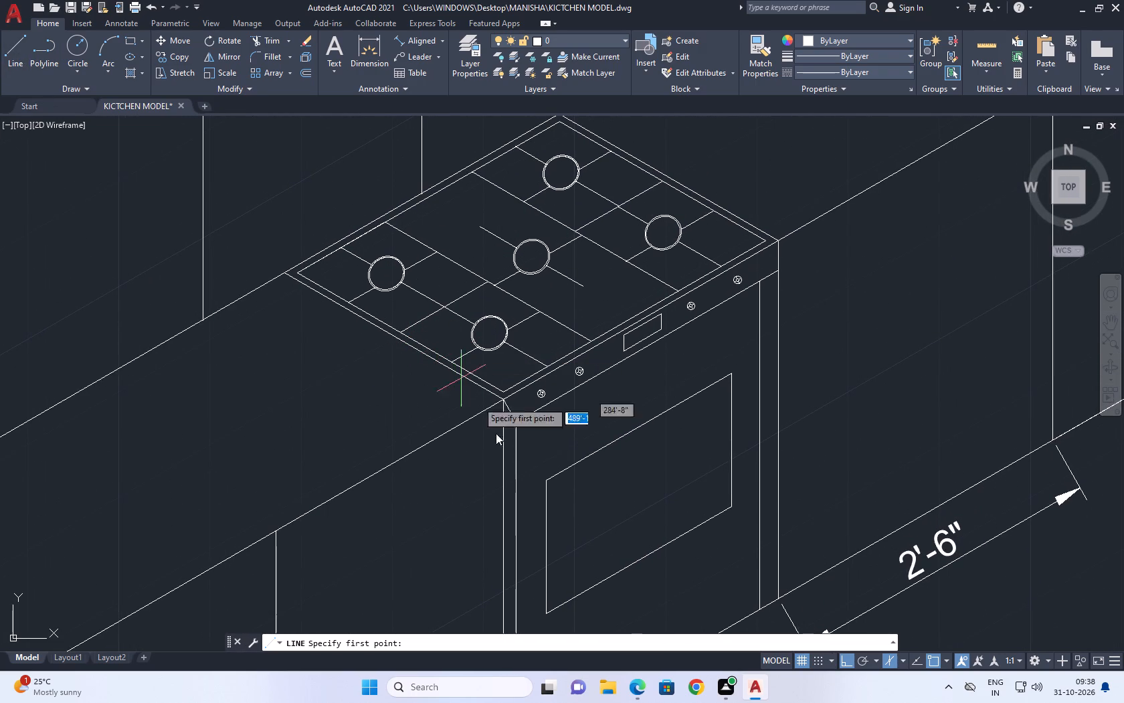
pyautogui.click(517, 467)
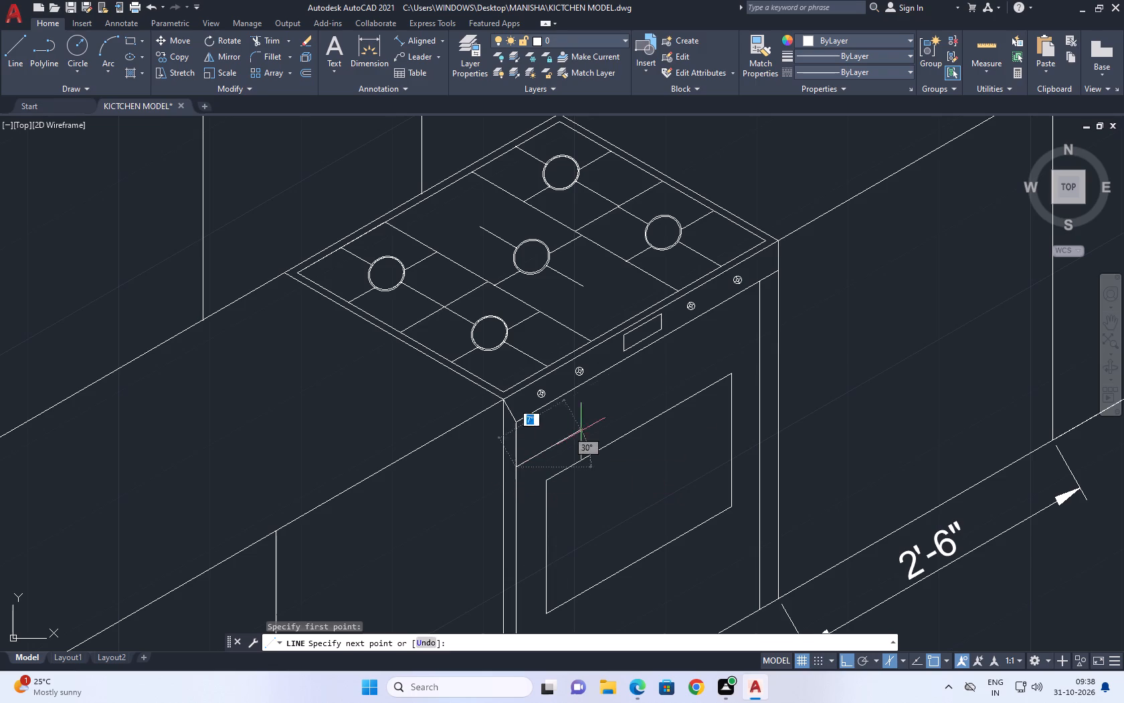
pyautogui.click(834, 288)
pyautogui.rightClick(852, 267)
pyautogui.click(896, 288)
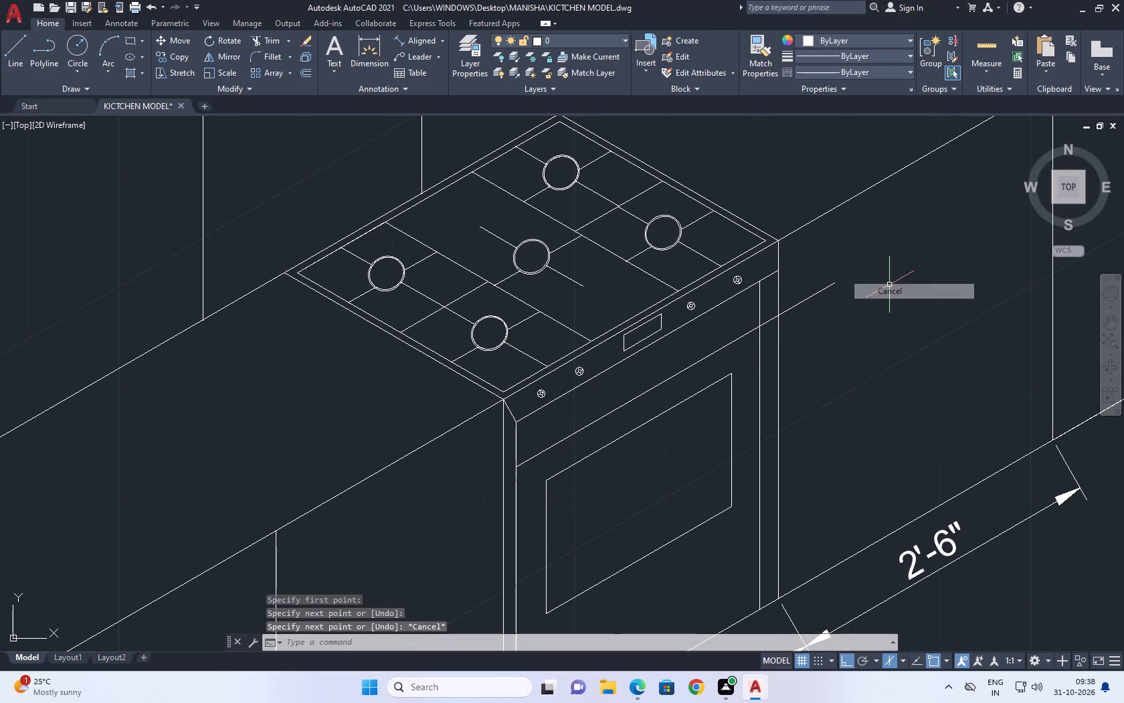
# Trim the new slanted line's end beyond the front face's inner right vertical.
pyautogui.click(272, 38)
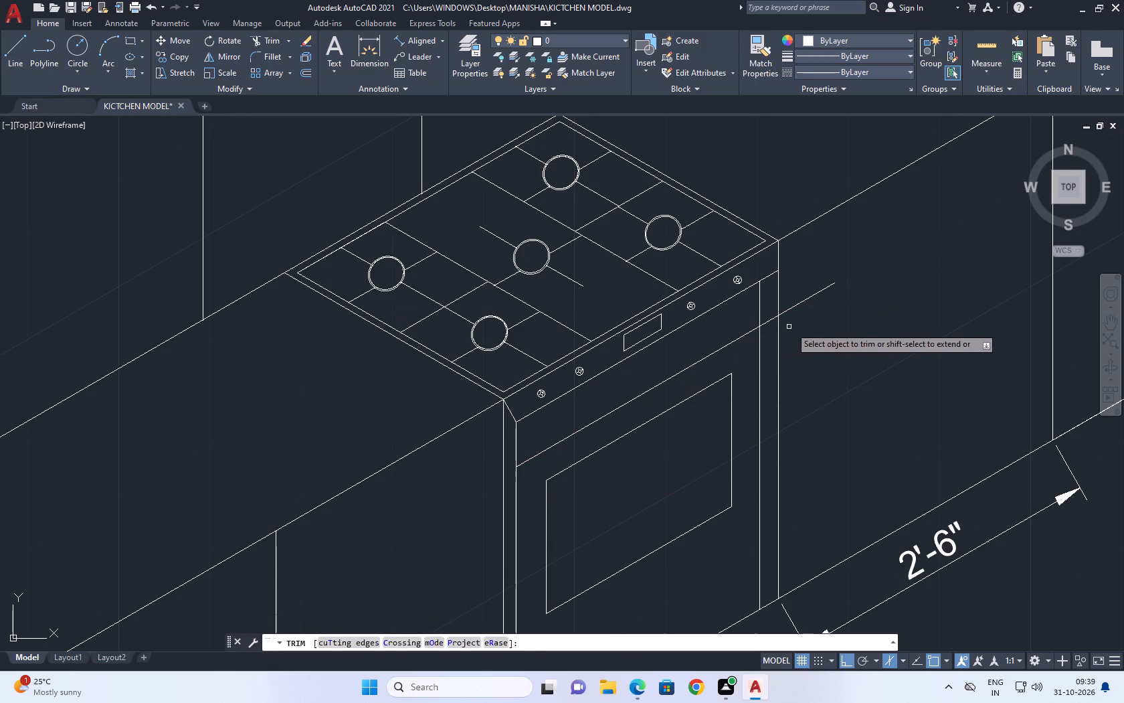
pyautogui.click(770, 320)
pyautogui.click(812, 294)
pyautogui.rightClick(834, 305)
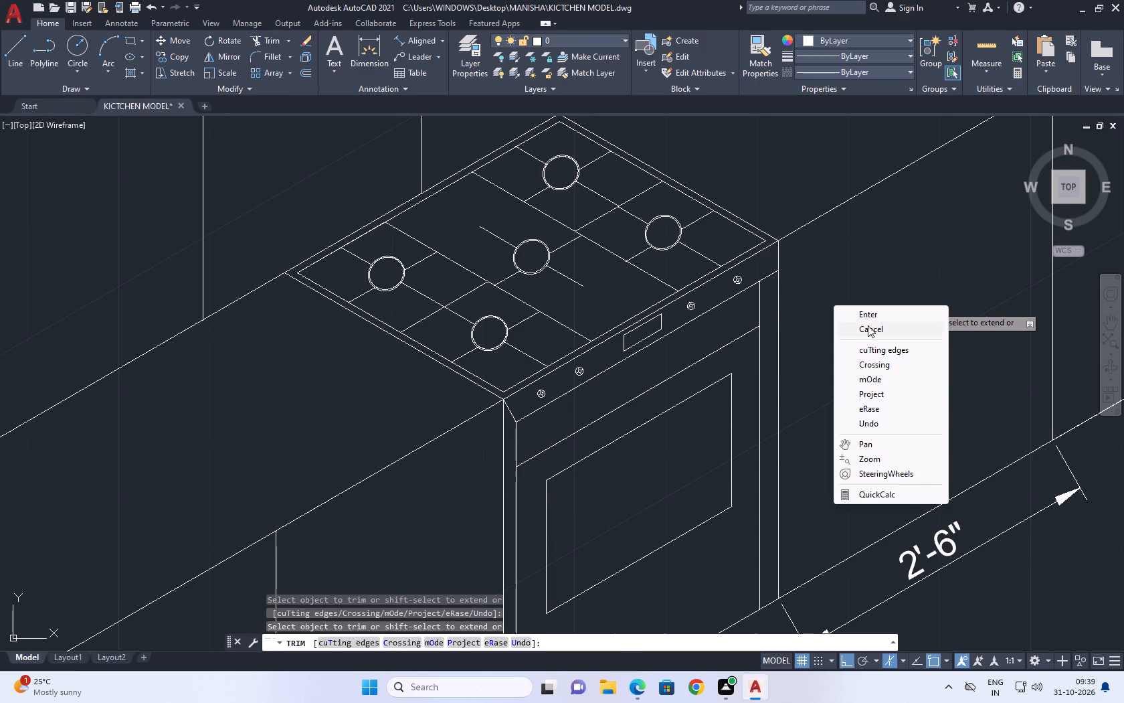
pyautogui.click(868, 327)
# Copy the knob panel's lower edge about 2" straight down along the front face's left vertical.
pyautogui.moveTo(764, 342); pyautogui.dragTo(662, 276, button='middle')
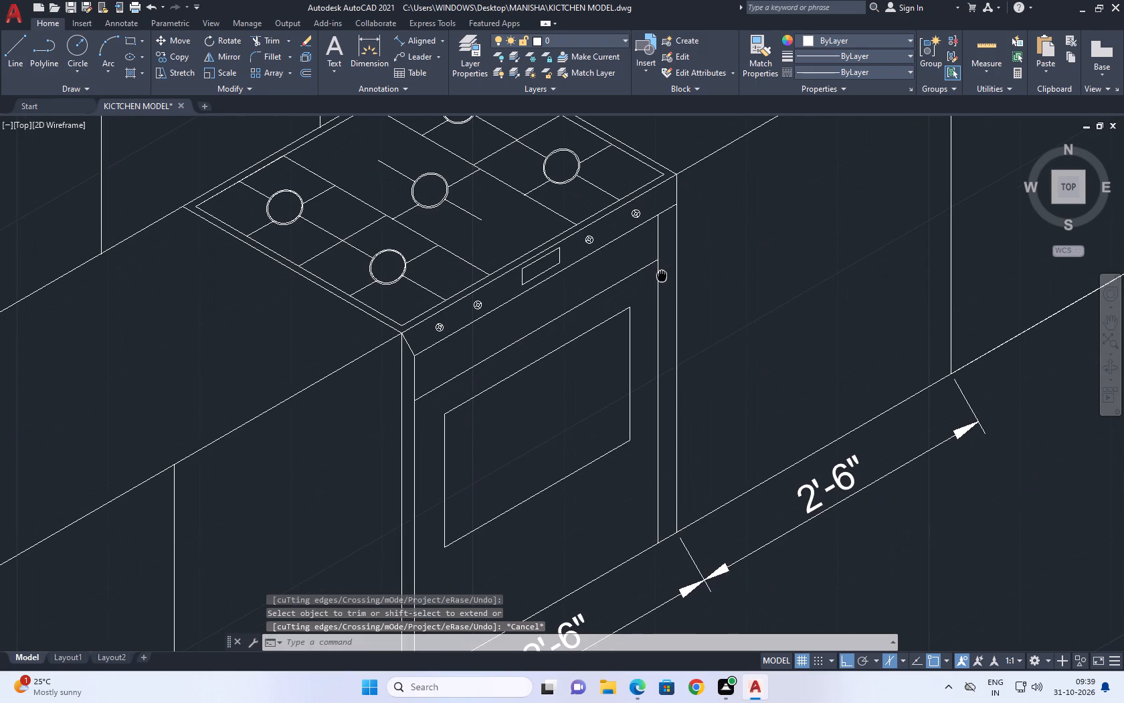
pyautogui.moveTo(662, 276); pyautogui.dragTo(660, 276, button='middle')
pyautogui.moveTo(612, 266); pyautogui.dragTo(636, 376, button='middle')
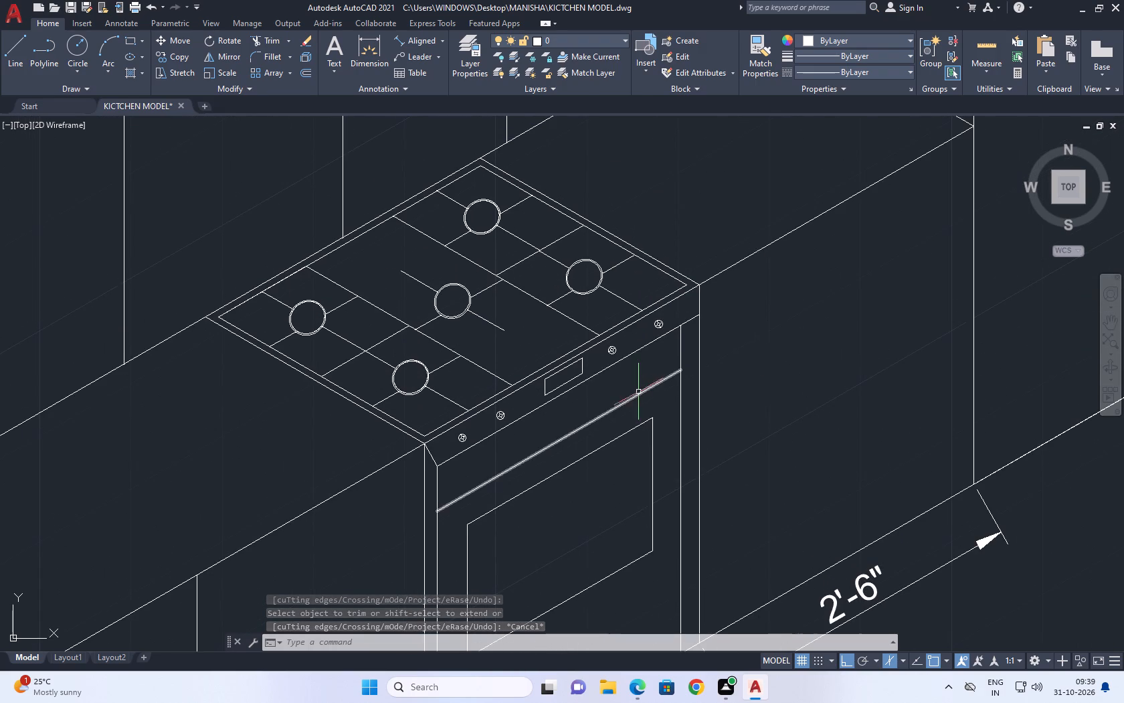
pyautogui.click(575, 386)
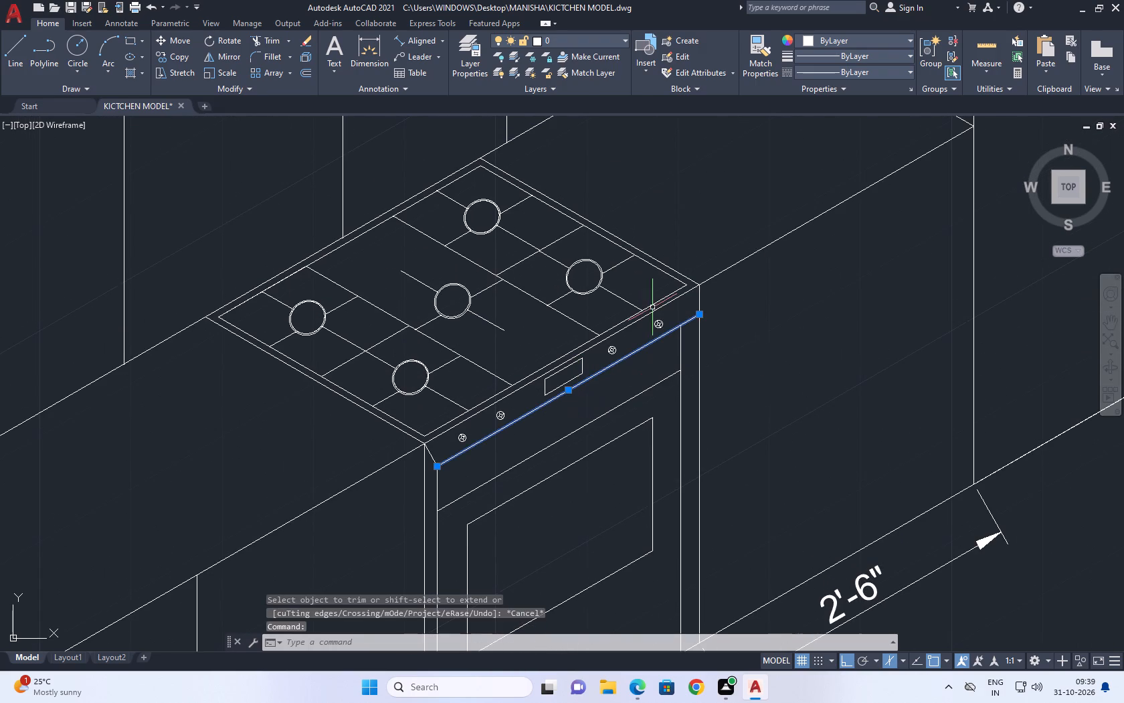
pyautogui.click(173, 57)
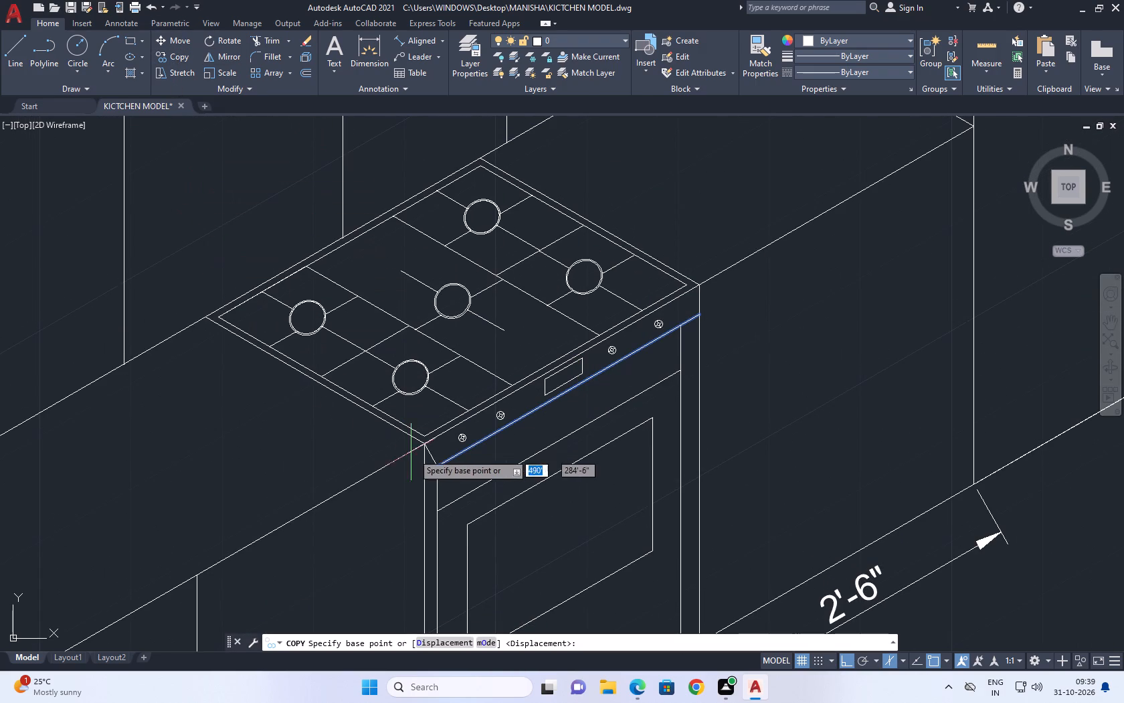
pyautogui.scroll(2, 436, 480)
pyautogui.click(434, 449)
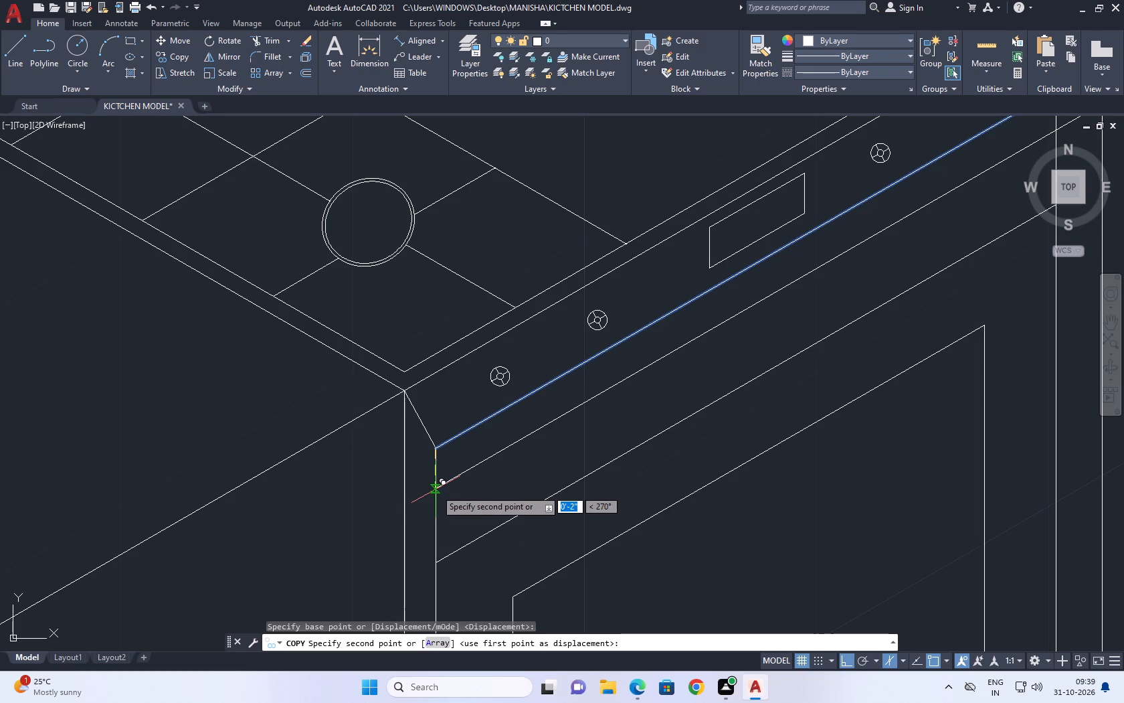
pyautogui.click(433, 489)
pyautogui.rightClick(526, 456)
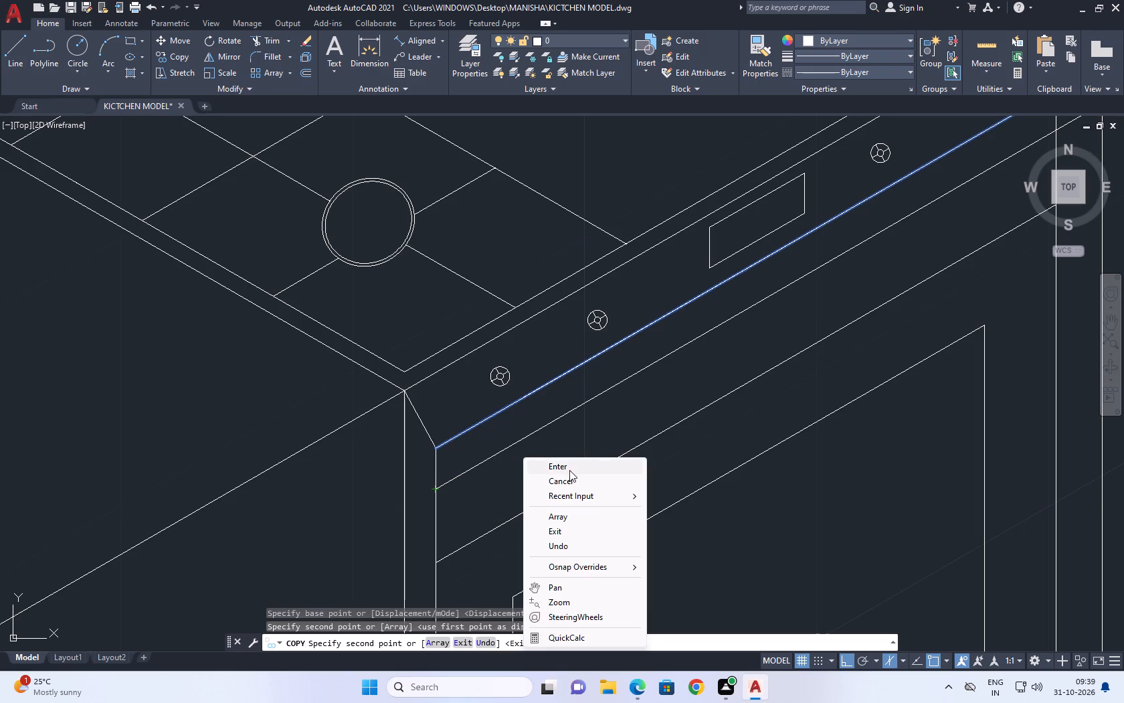
# Trim the piece of the front face's inner right vertical that rises above the line copied below the knob panel.
pyautogui.click(569, 474)
pyautogui.scroll(-2, 523, 432)
pyautogui.moveTo(788, 321); pyautogui.dragTo(789, 329, button='middle')
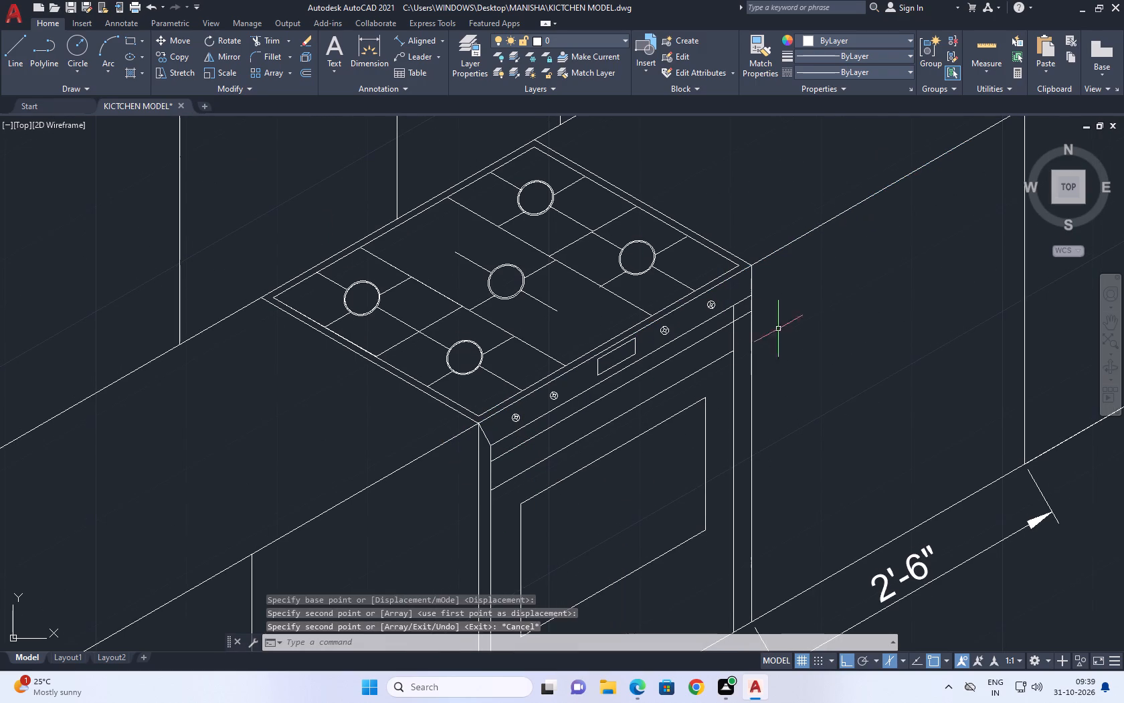
pyautogui.moveTo(795, 331); pyautogui.dragTo(669, 257, button='middle')
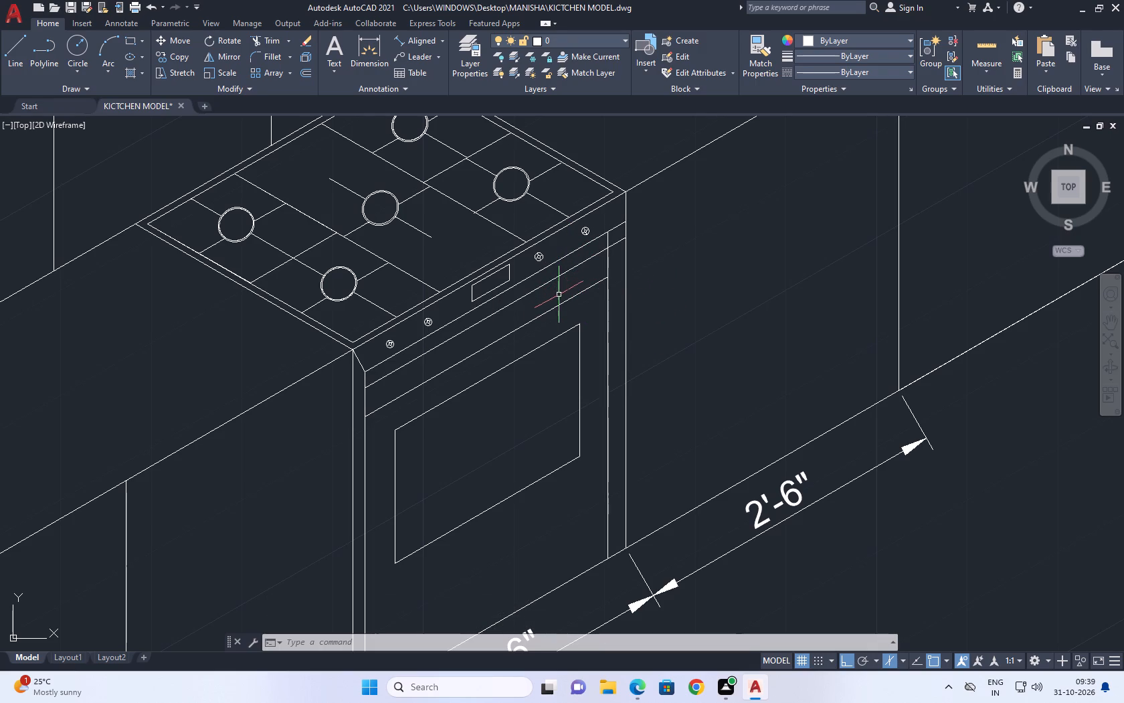
pyautogui.scroll(-2, 660, 317)
pyautogui.scroll(1, 632, 319)
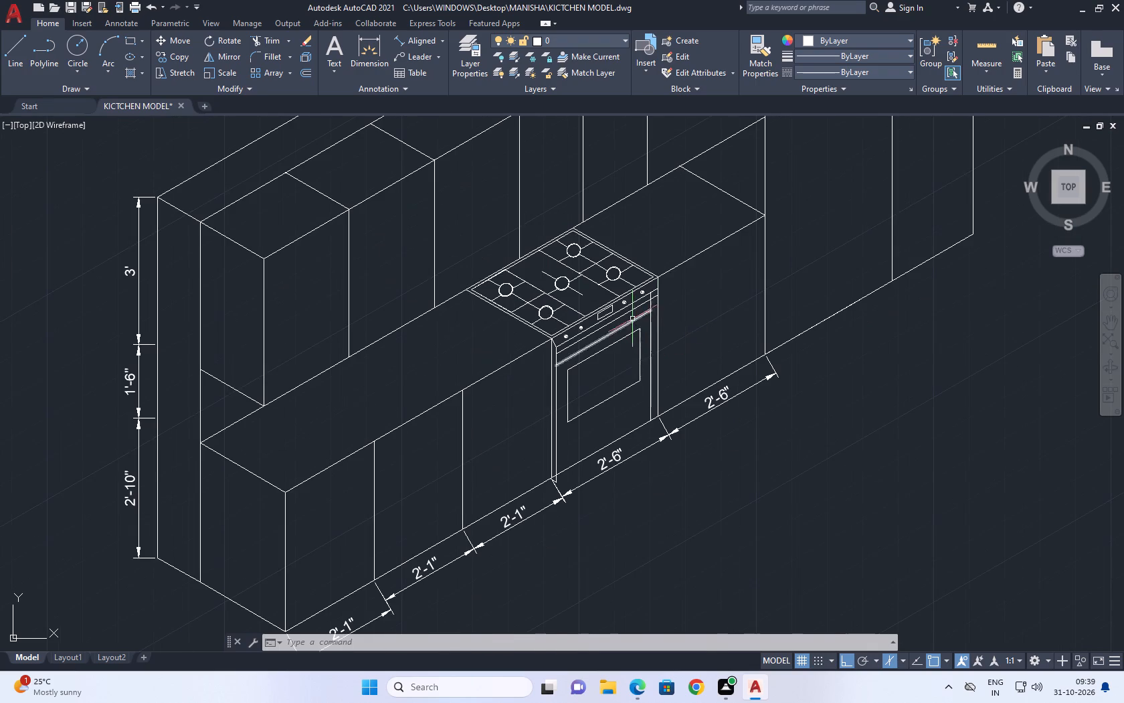
pyautogui.scroll(1, 648, 277)
pyautogui.click(263, 41)
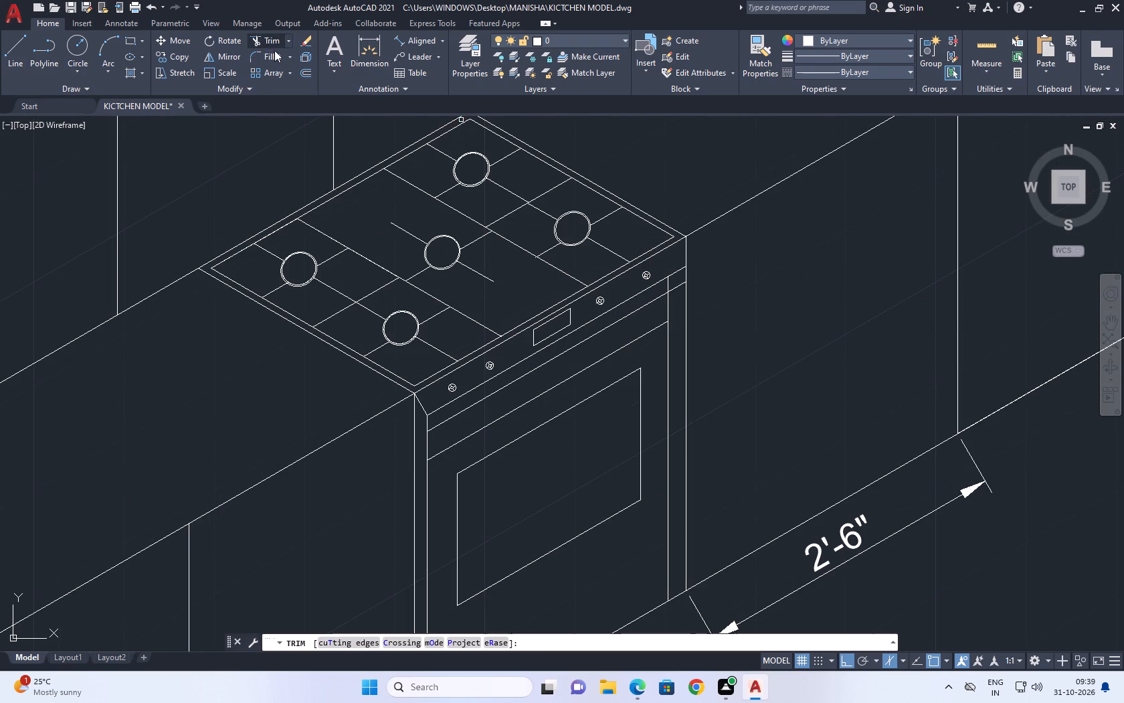
pyautogui.scroll(4, 656, 285)
pyautogui.click(689, 283)
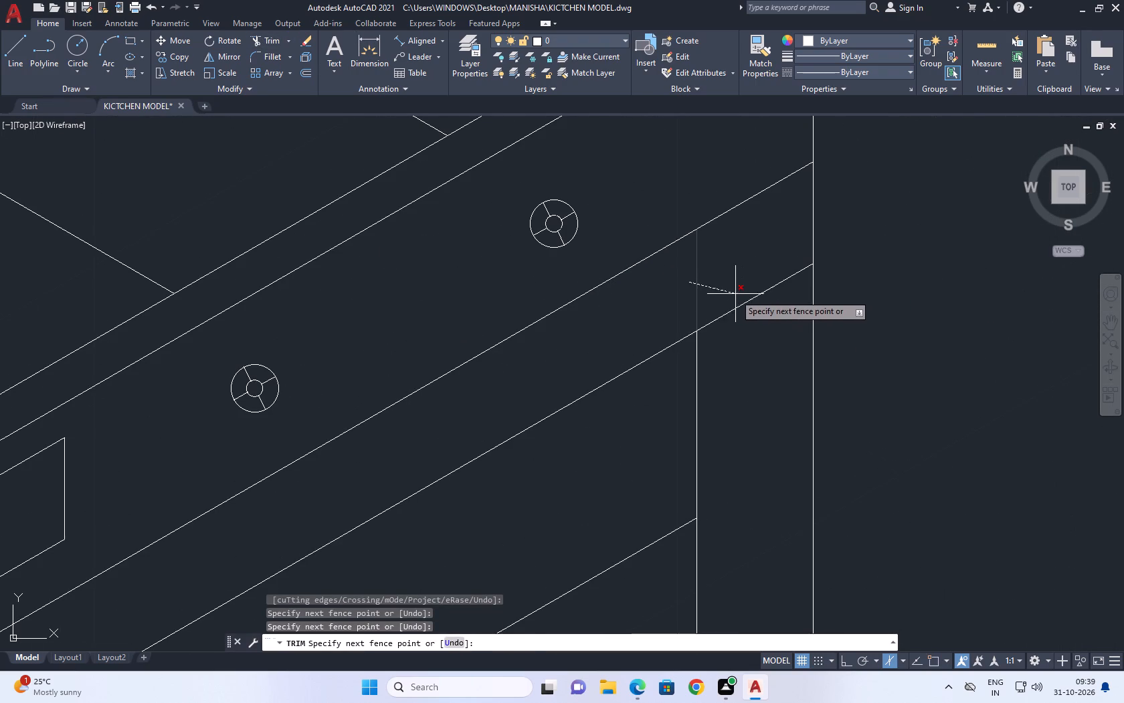
pyautogui.click(732, 253)
pyautogui.rightClick(689, 279)
pyautogui.click(723, 305)
# Trim the inner right vertical between the copied line below the knob panel and the slanted line above the oven window.
pyautogui.scroll(-3, 803, 240)
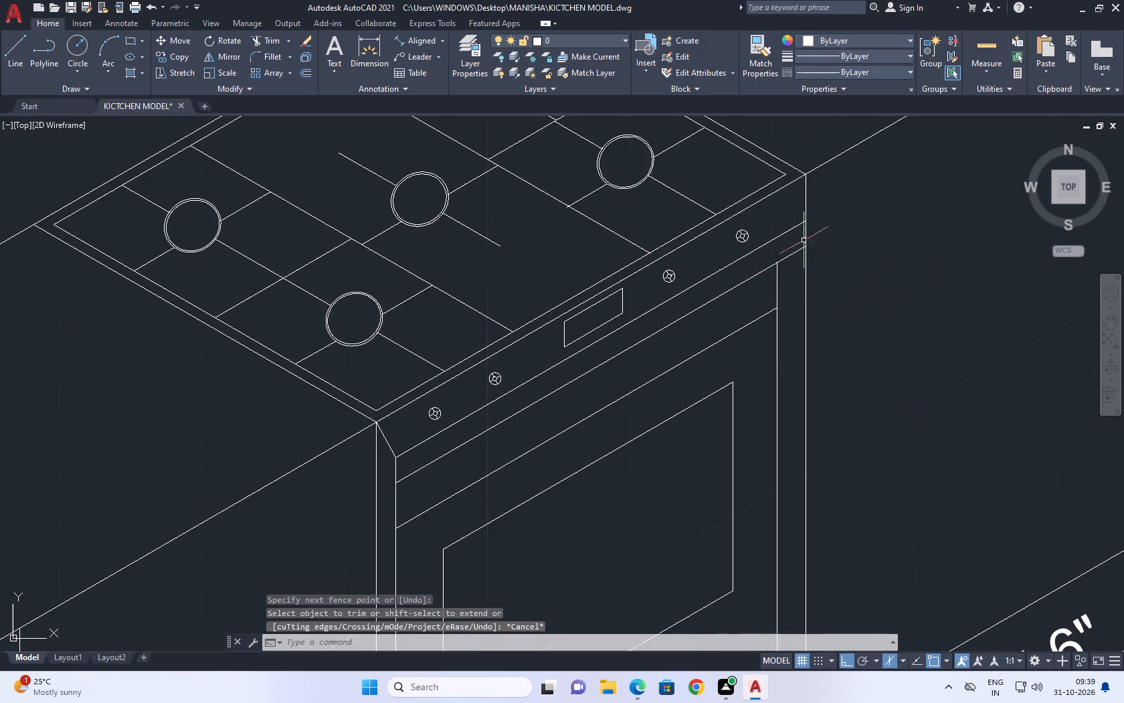
pyautogui.scroll(-1, 832, 360)
pyautogui.moveTo(830, 361); pyautogui.dragTo(791, 196, button='middle')
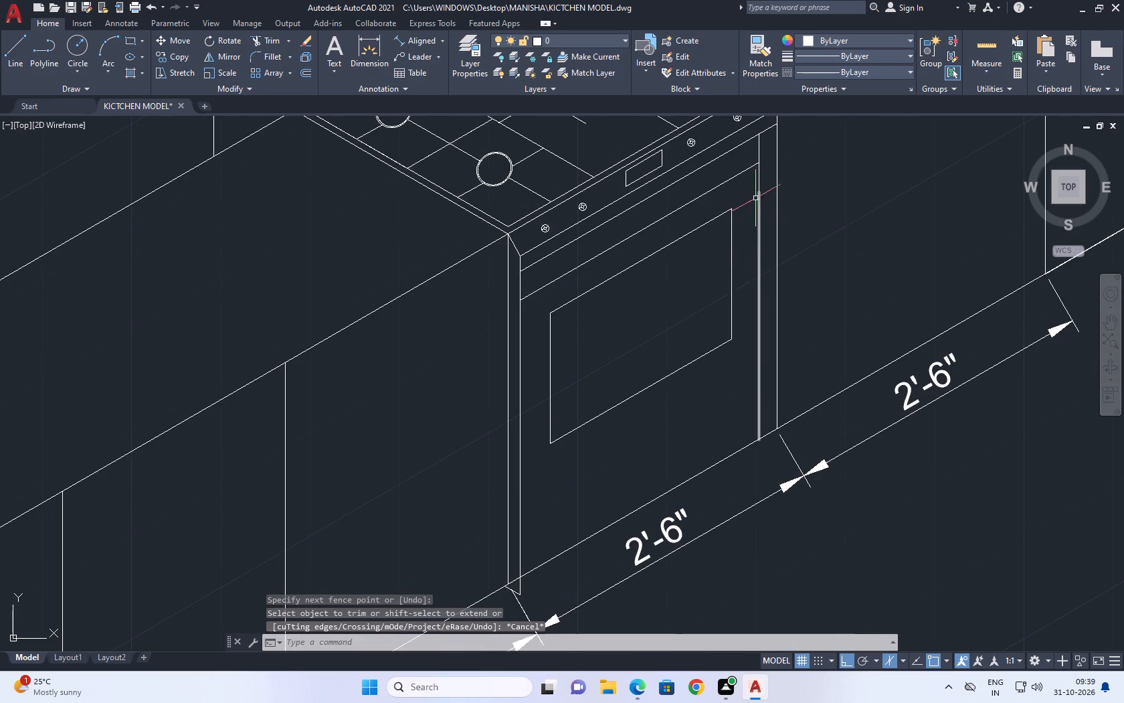
pyautogui.moveTo(755, 198); pyautogui.dragTo(739, 367, button='middle')
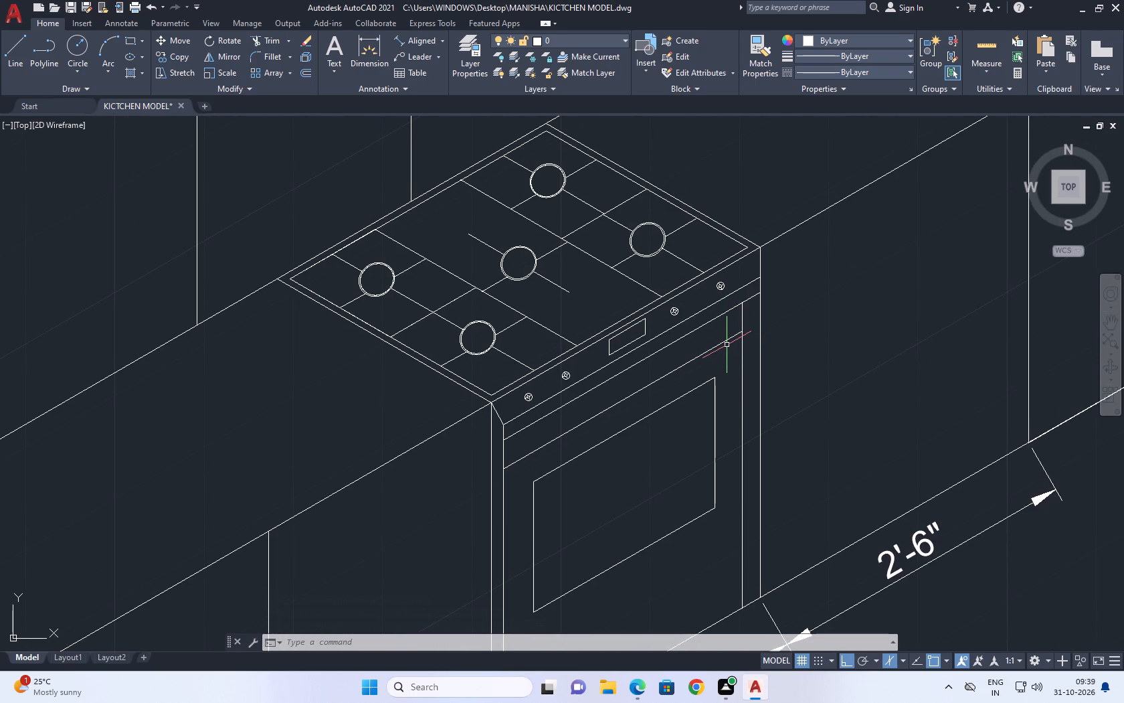
pyautogui.scroll(-2, 759, 366)
pyautogui.moveTo(775, 374); pyautogui.dragTo(705, 348, button='middle')
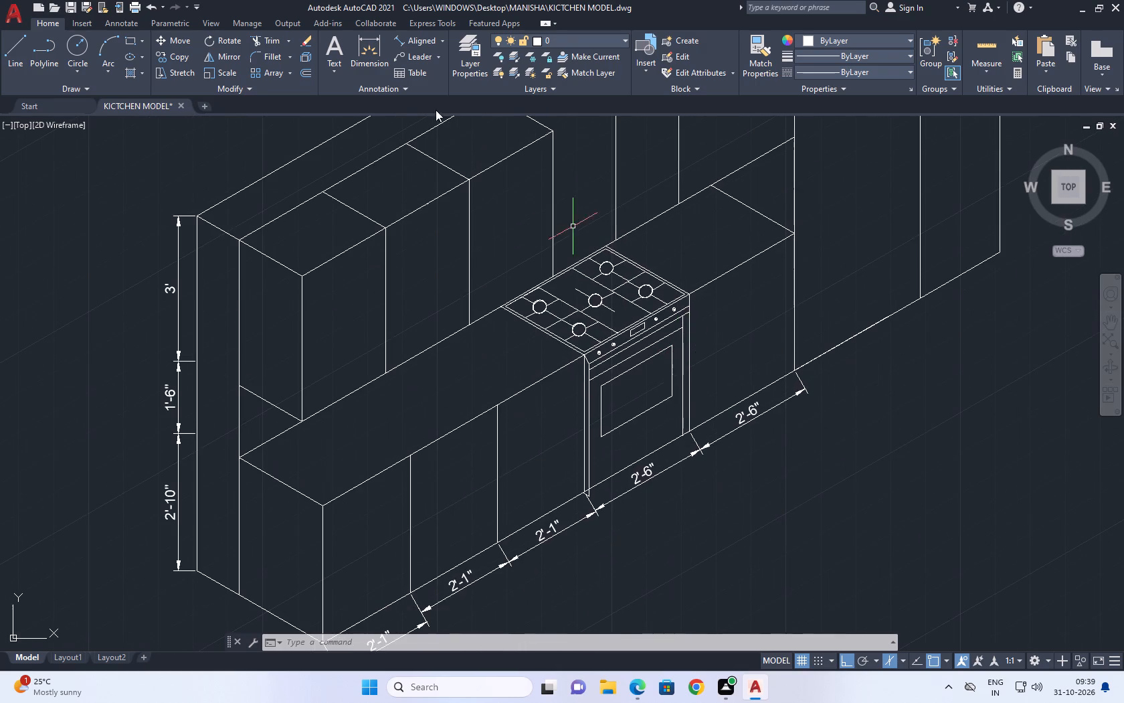
pyautogui.click(266, 40)
pyautogui.scroll(2, 701, 334)
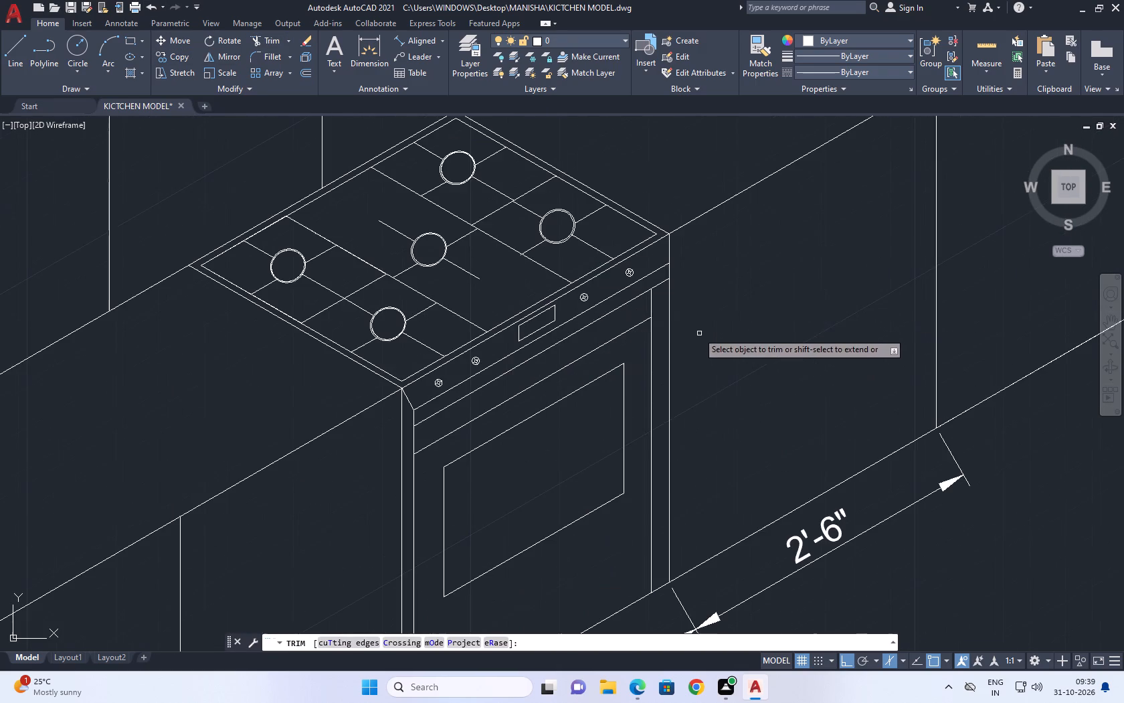
pyautogui.click(651, 305)
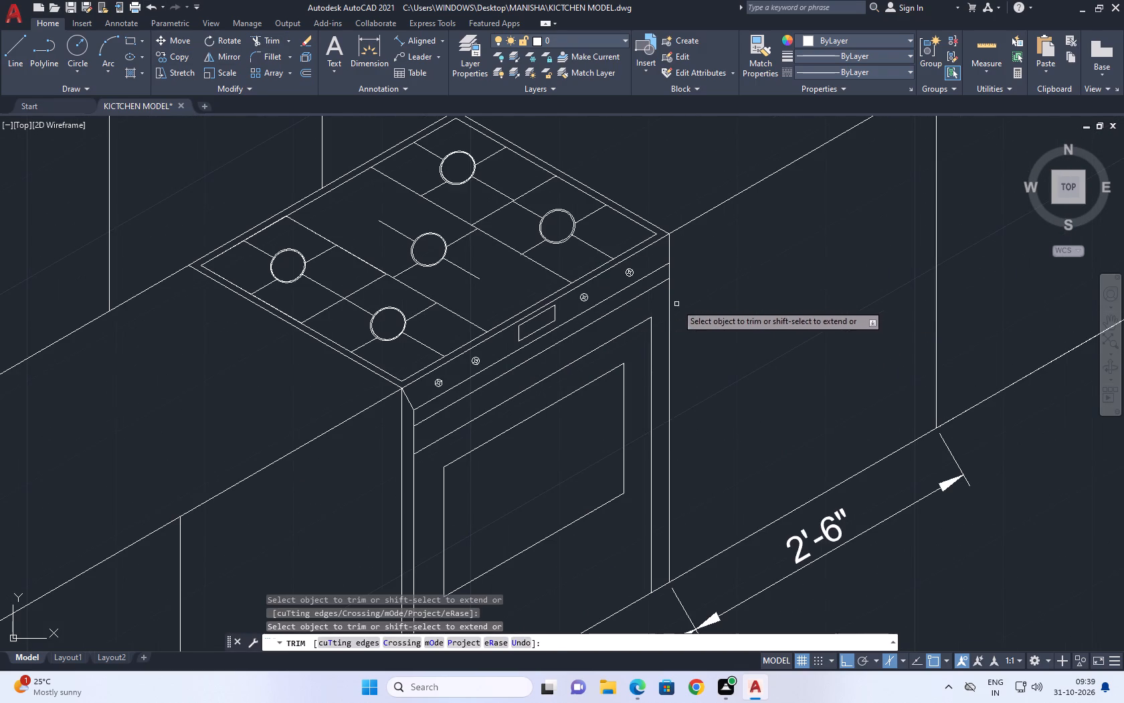
pyautogui.rightClick(734, 289)
pyautogui.click(787, 312)
# Erase the slanted line directly above the oven window.
pyautogui.moveTo(633, 380); pyautogui.dragTo(676, 360, button='middle')
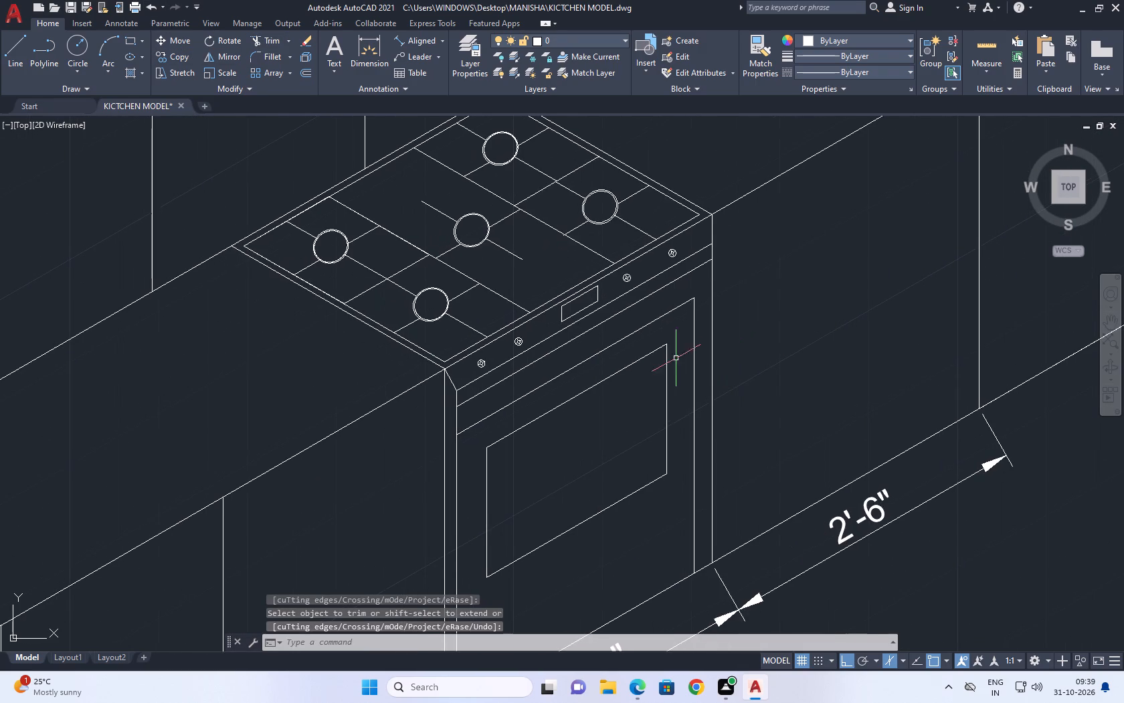
pyautogui.click(640, 339)
pyautogui.click(623, 329)
pyautogui.rightClick(729, 328)
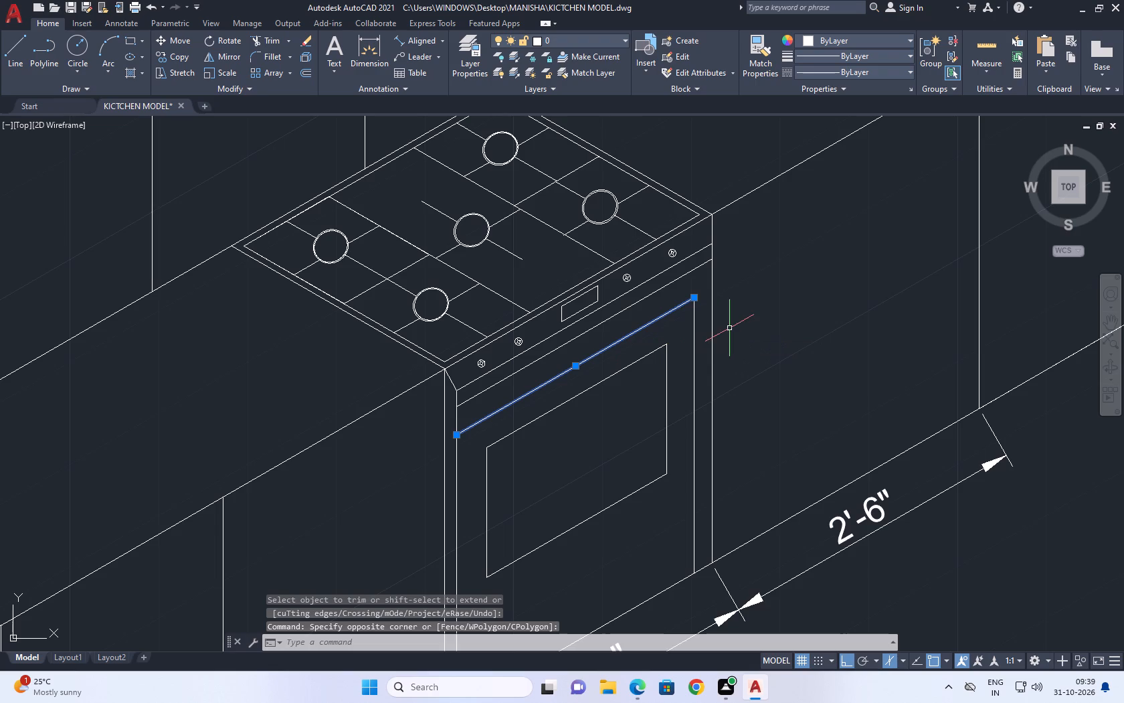
pyautogui.click(776, 413)
# Move the four-line oven window outline up about 5" so its top edge lies on the line below the knob panel.
pyautogui.click(663, 366)
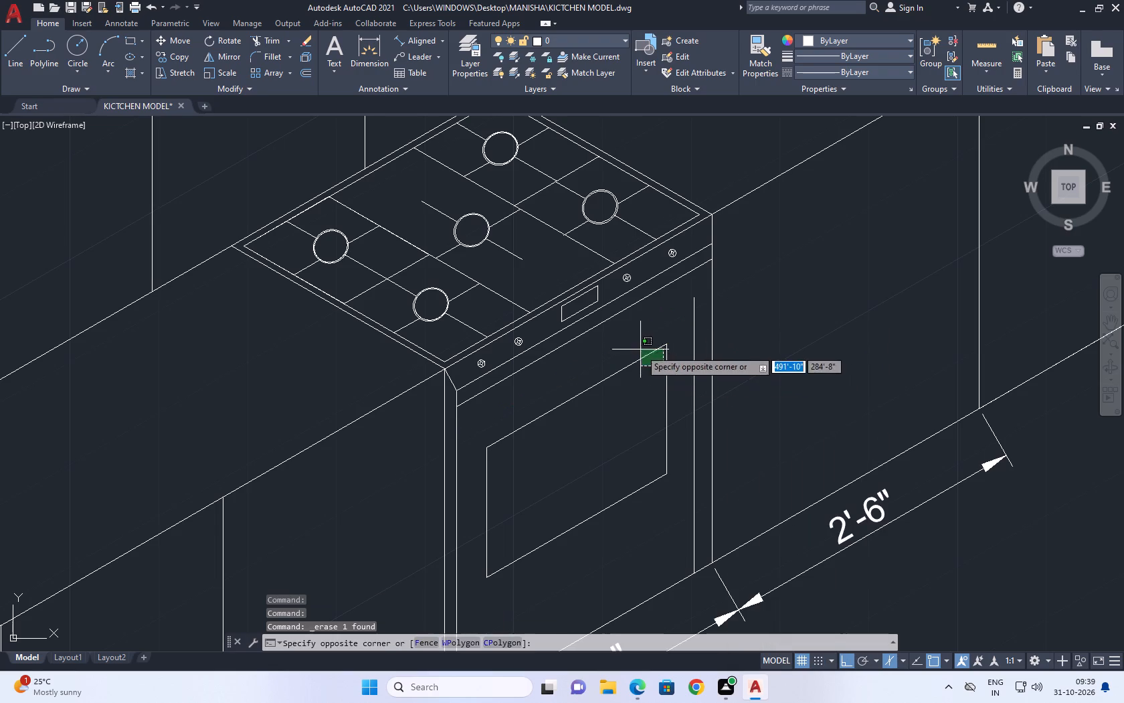
pyautogui.click(640, 349)
pyautogui.click(673, 417)
pyautogui.click(647, 402)
pyautogui.click(621, 521)
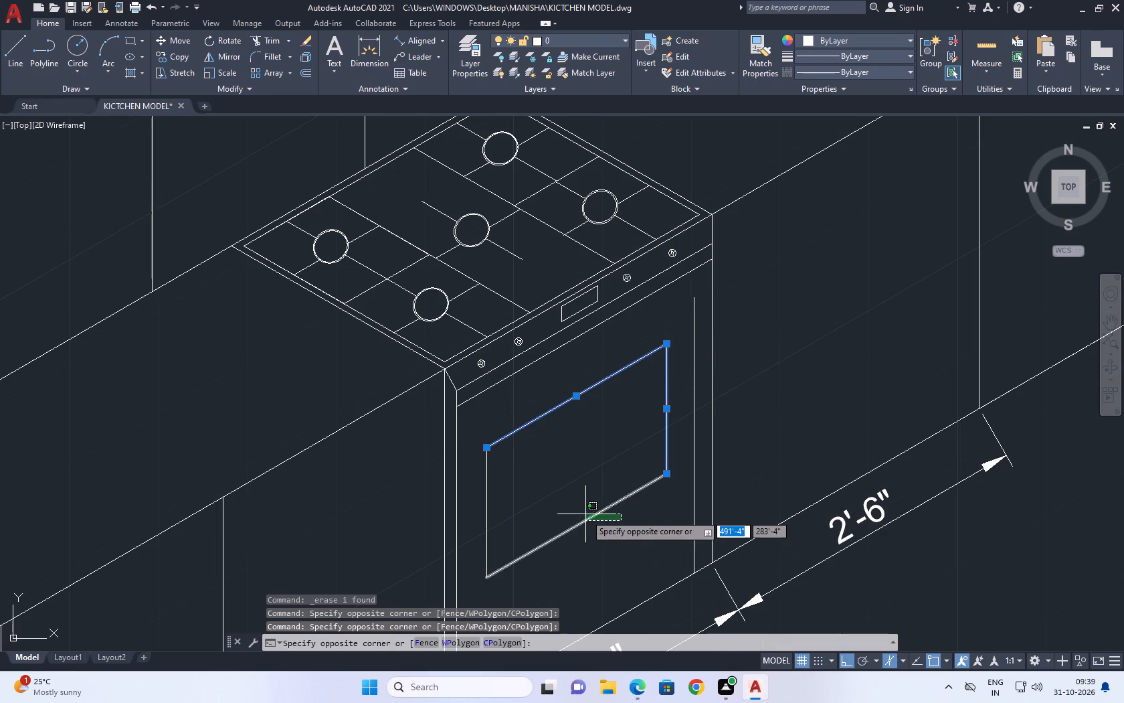
pyautogui.click(585, 513)
pyautogui.click(502, 467)
pyautogui.click(488, 457)
pyautogui.click(501, 459)
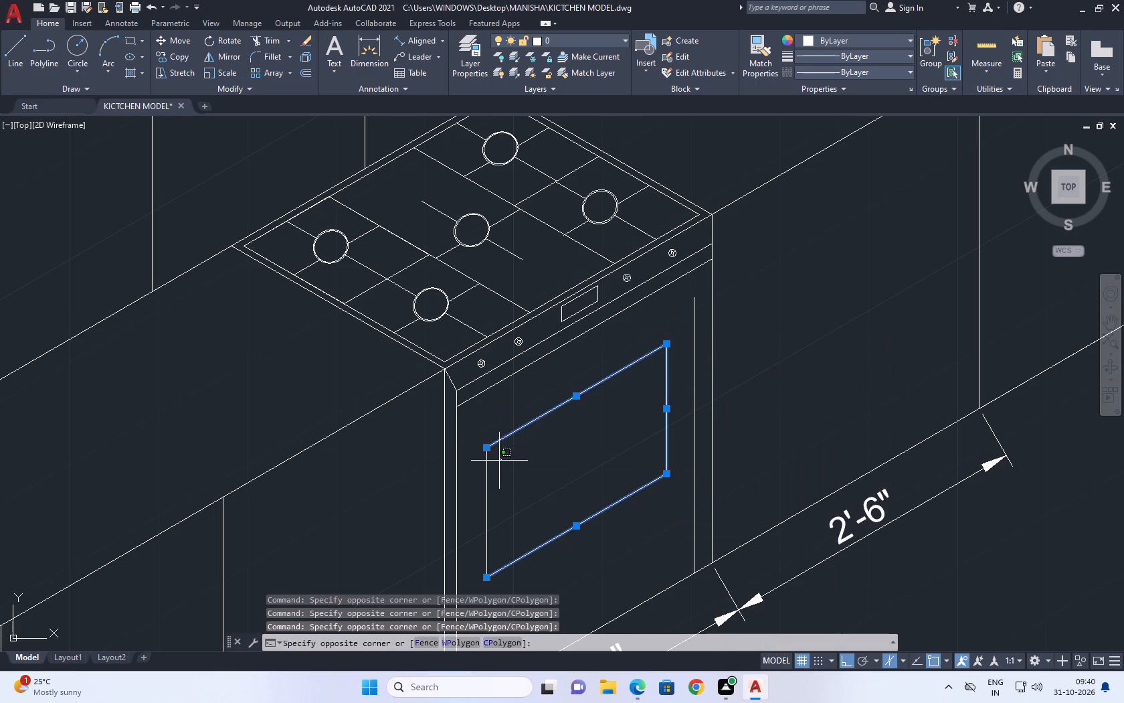
pyautogui.click(477, 436)
pyautogui.click(181, 33)
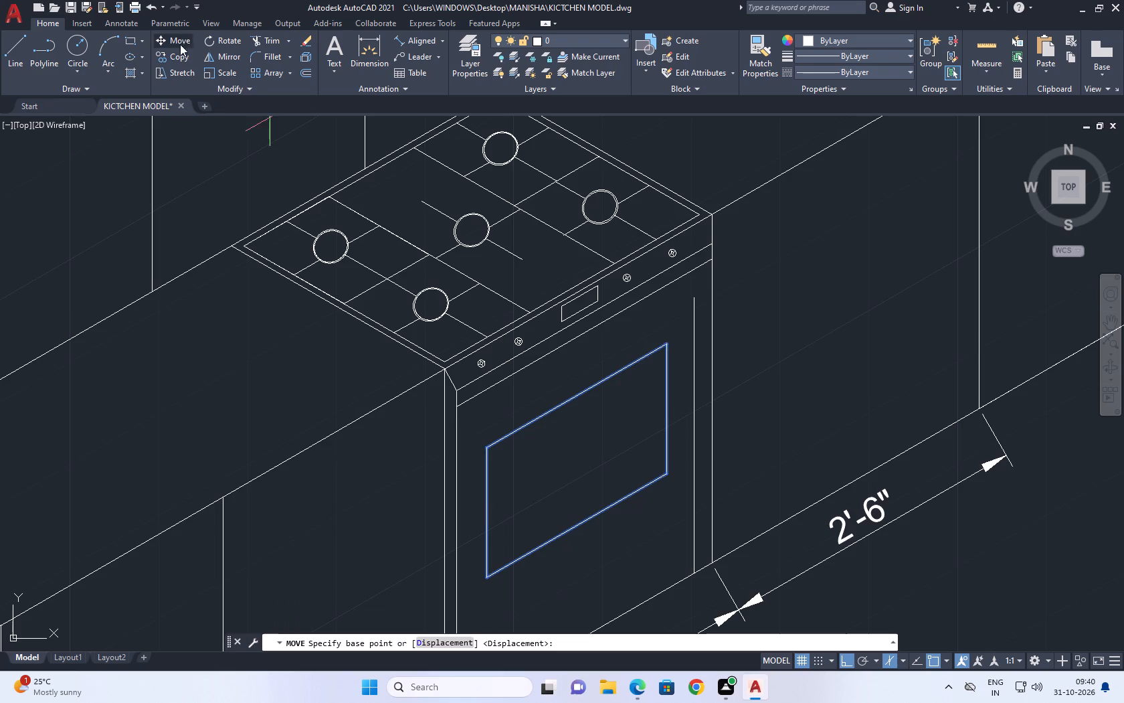
pyautogui.click(670, 341)
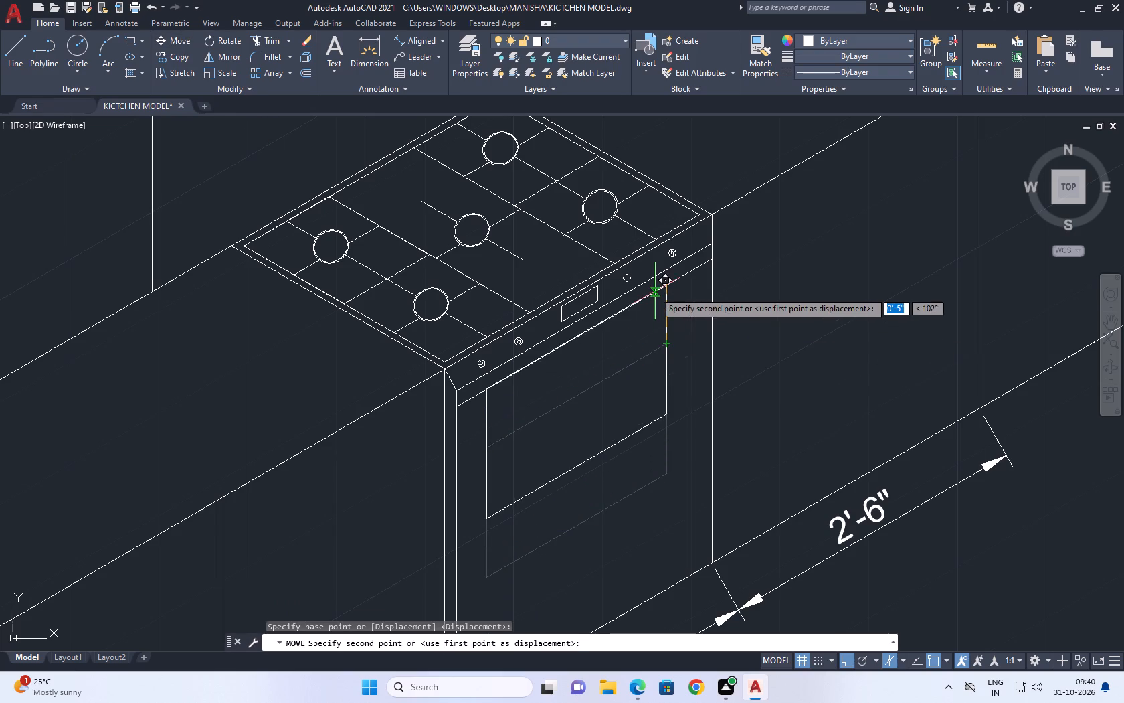
pyautogui.click(663, 287)
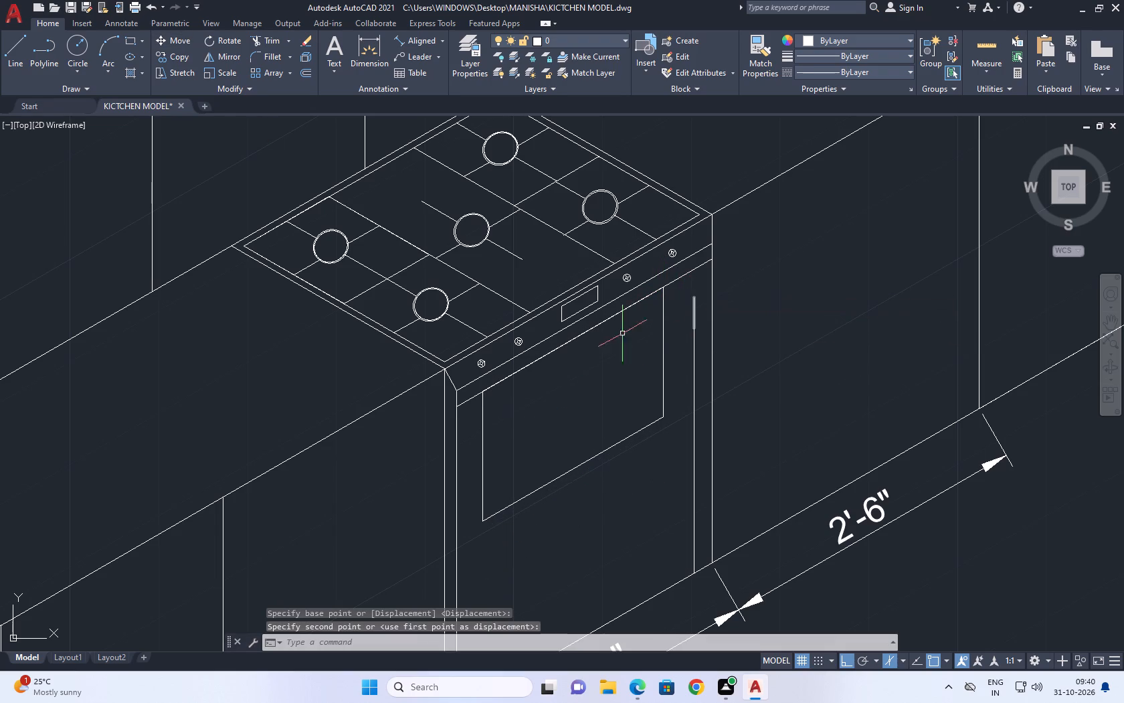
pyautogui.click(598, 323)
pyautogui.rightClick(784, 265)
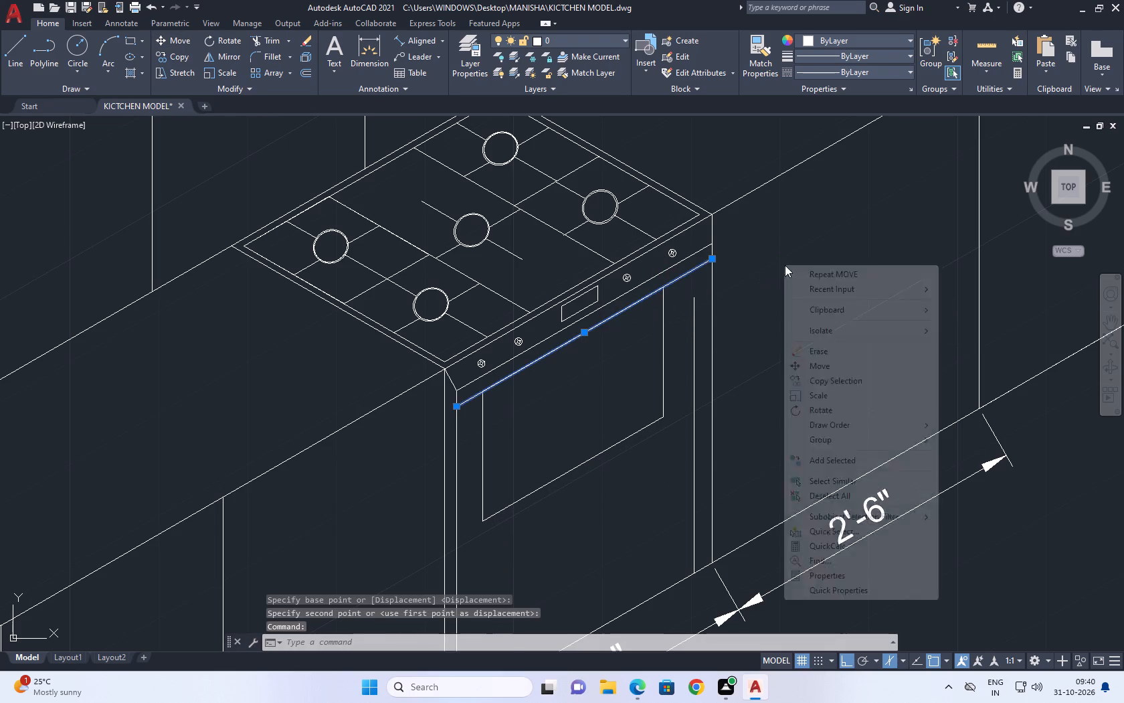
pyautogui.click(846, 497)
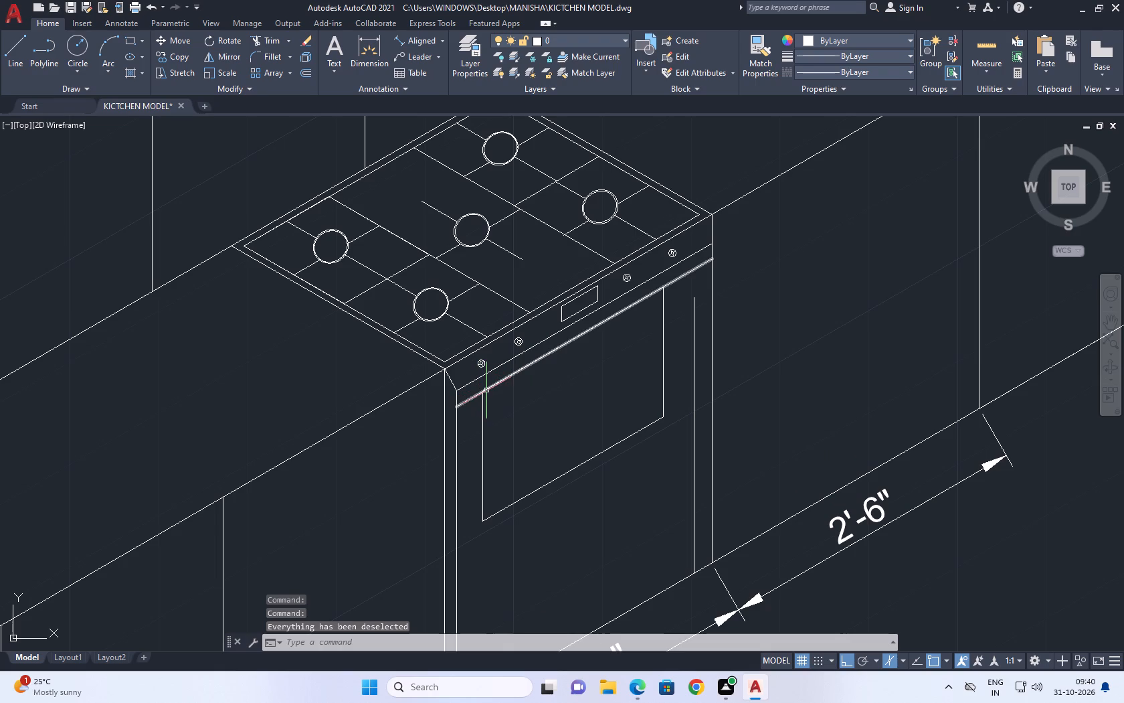
# Delete the moved window's top edge where it overlaps the line below the knob panel, keeping that longer line.
pyautogui.scroll(2, 483, 388)
pyautogui.click(501, 384)
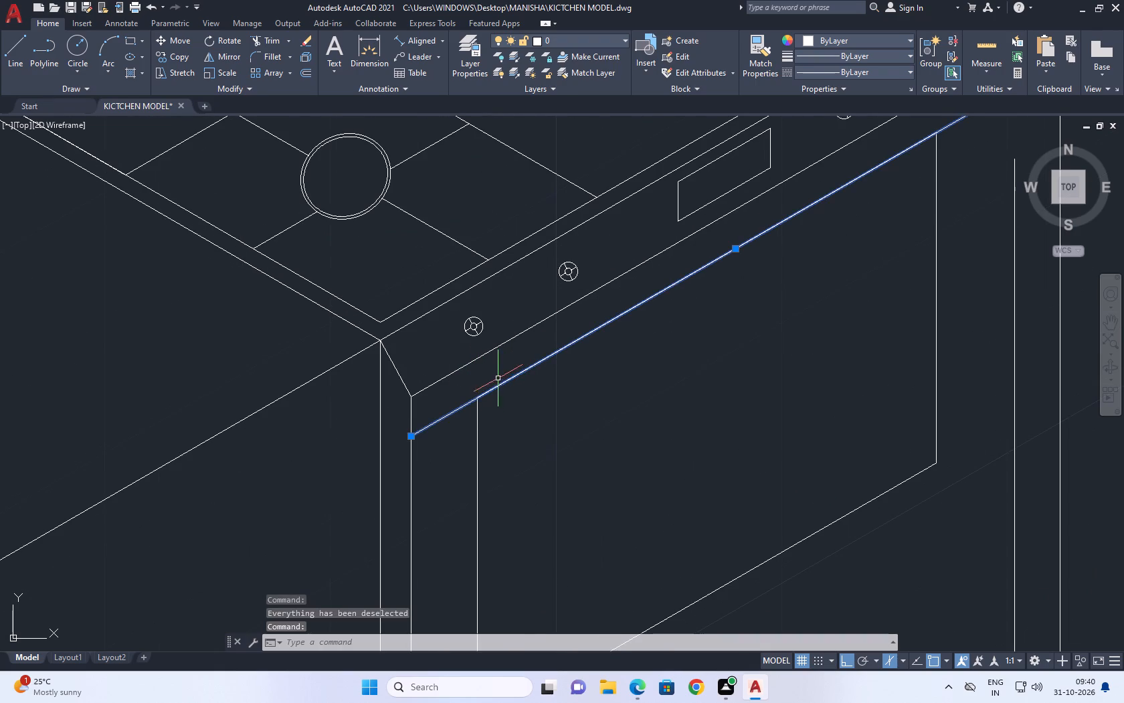
pyautogui.click(535, 392)
pyautogui.click(512, 369)
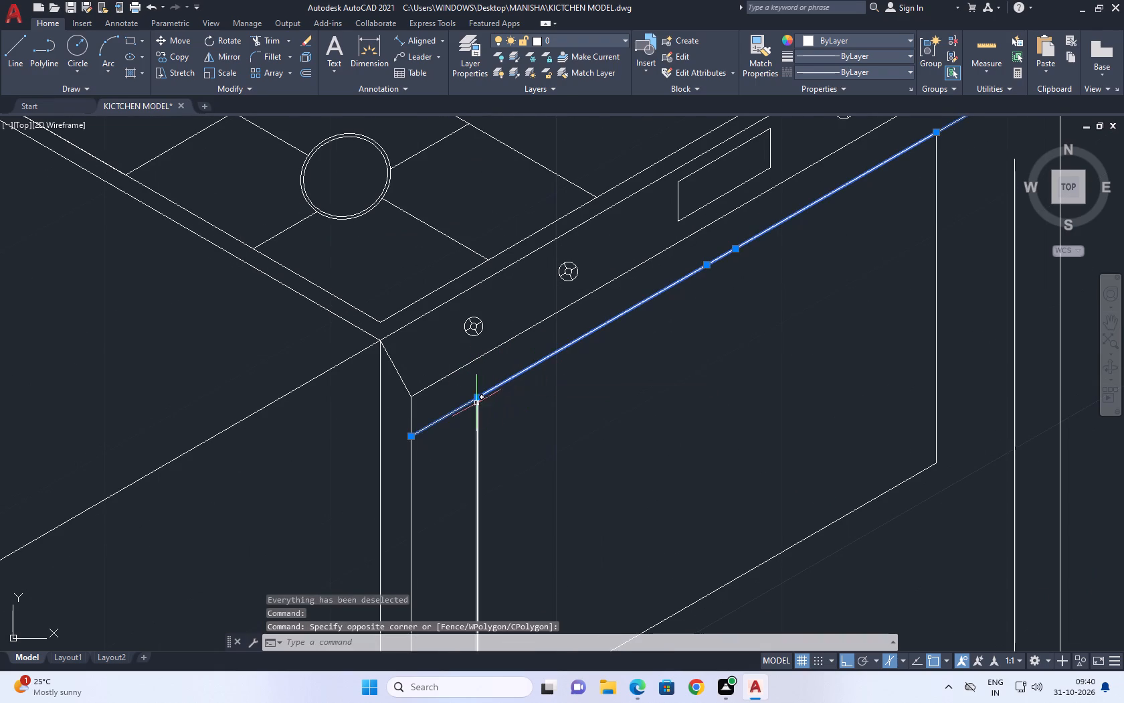
pyautogui.keyDown('shift'); pyautogui.moveTo(448, 425); pyautogui.dragTo(446, 419); pyautogui.keyUp('shift')
pyautogui.keyDown('shift'); pyautogui.click(437, 404); pyautogui.keyUp('shift')
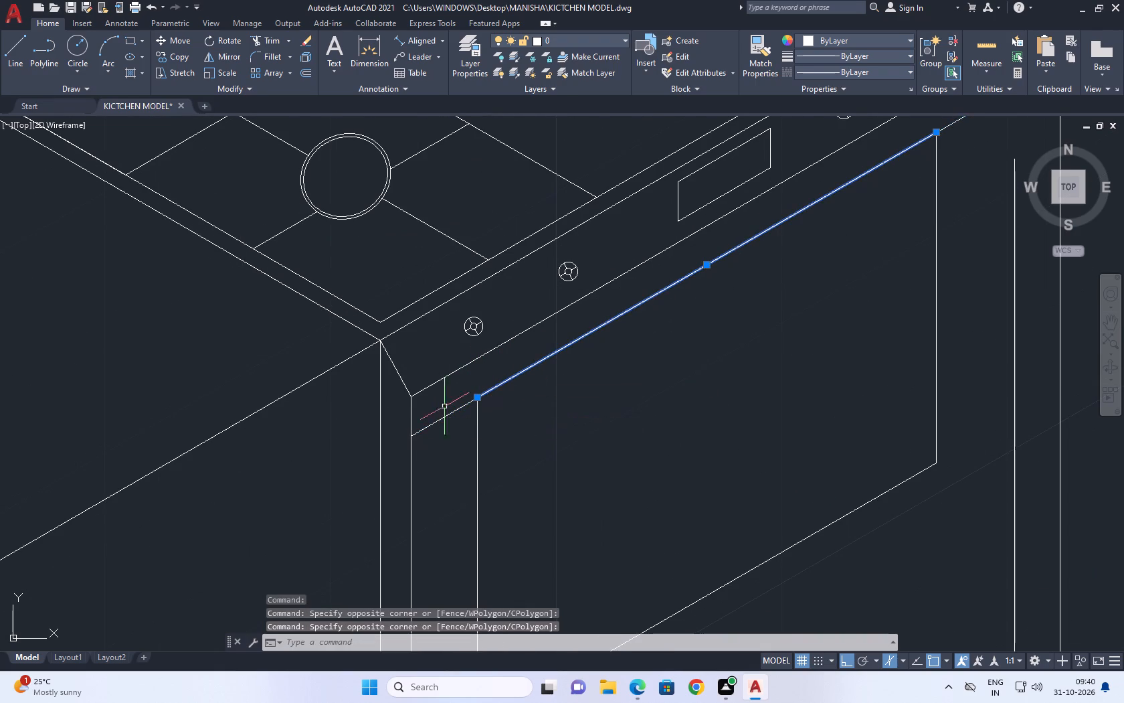
pyautogui.scroll(-1, 499, 407)
pyautogui.press('Delete')
# Draw a narrow handle outline inside the upper oven window, with two parallel 30° long sides and short vertical ends.
pyautogui.moveTo(673, 378); pyautogui.dragTo(673, 377, button='middle')
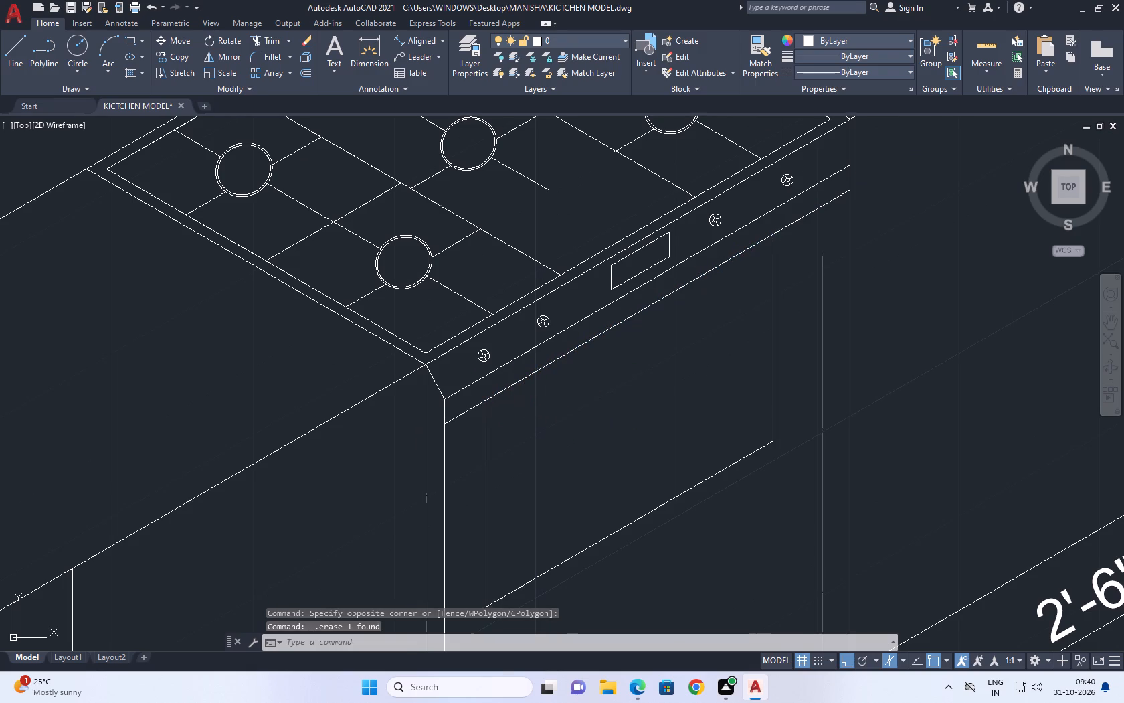
pyautogui.moveTo(673, 377); pyautogui.dragTo(589, 332, button='middle')
pyautogui.scroll(-1, 682, 117)
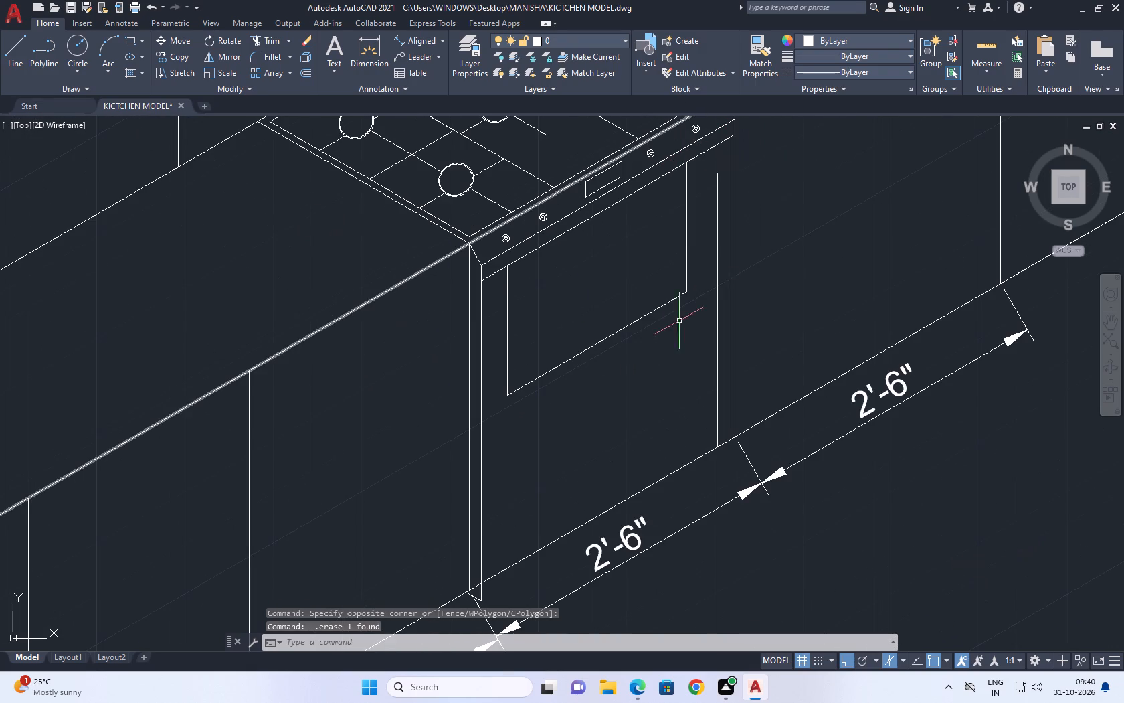
pyautogui.click(7, 50)
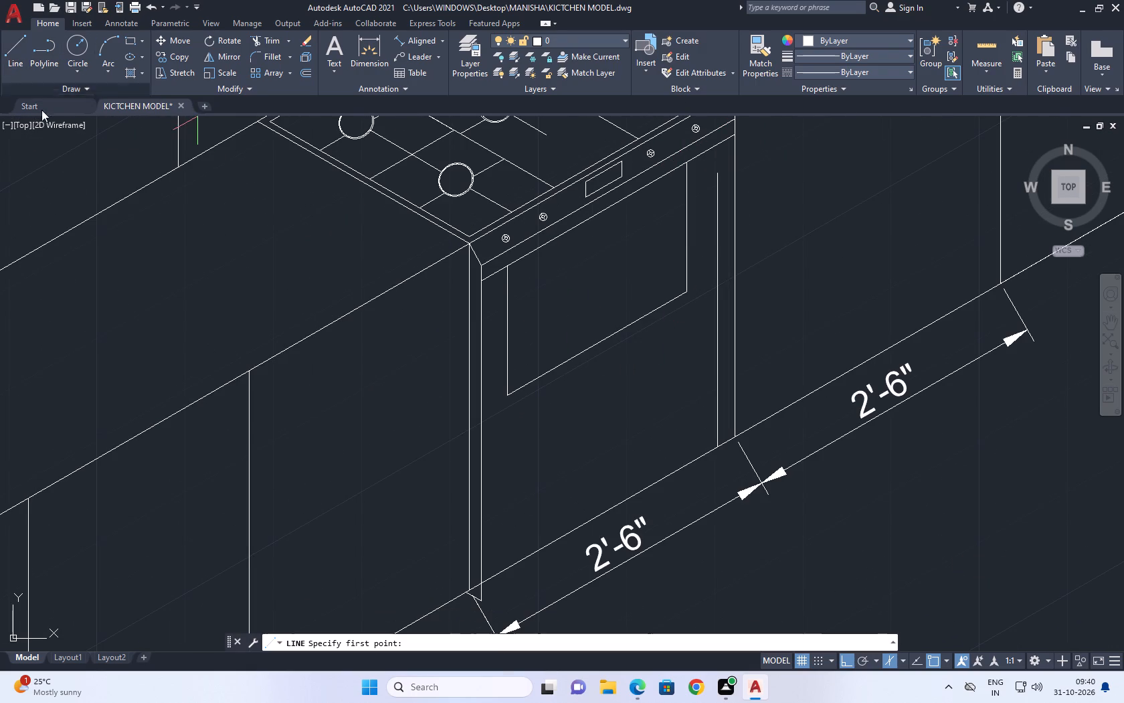
pyautogui.scroll(2, 551, 281)
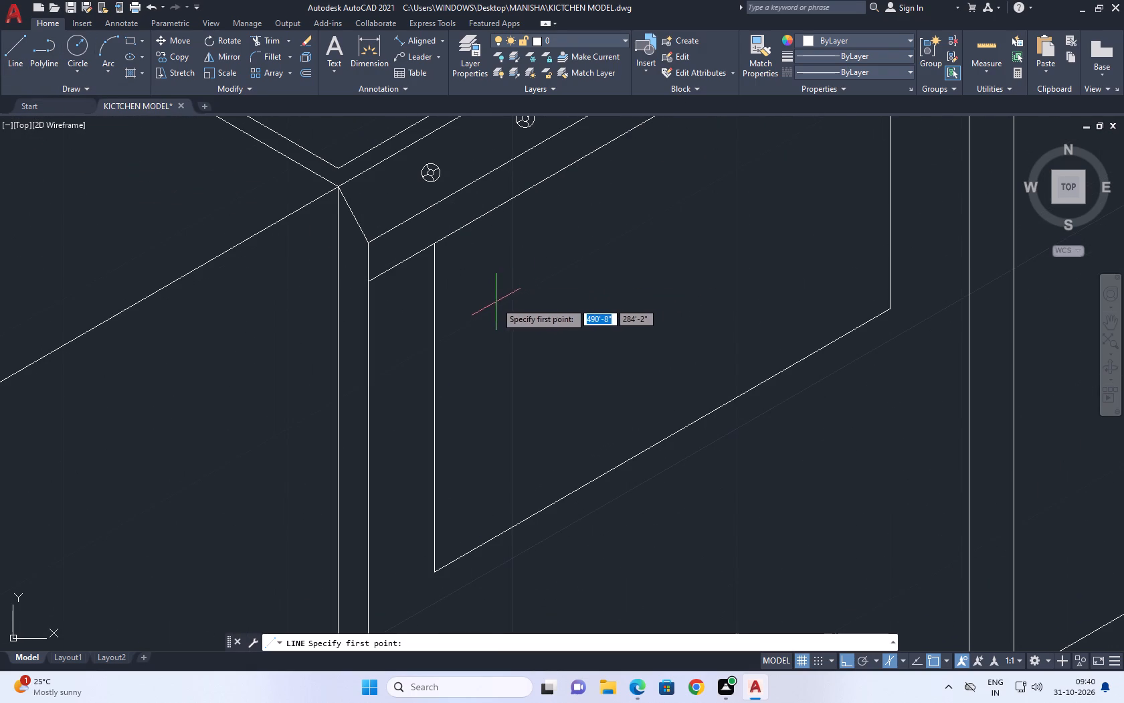
pyautogui.moveTo(502, 303); pyautogui.dragTo(482, 302, button='middle')
pyautogui.click(456, 333)
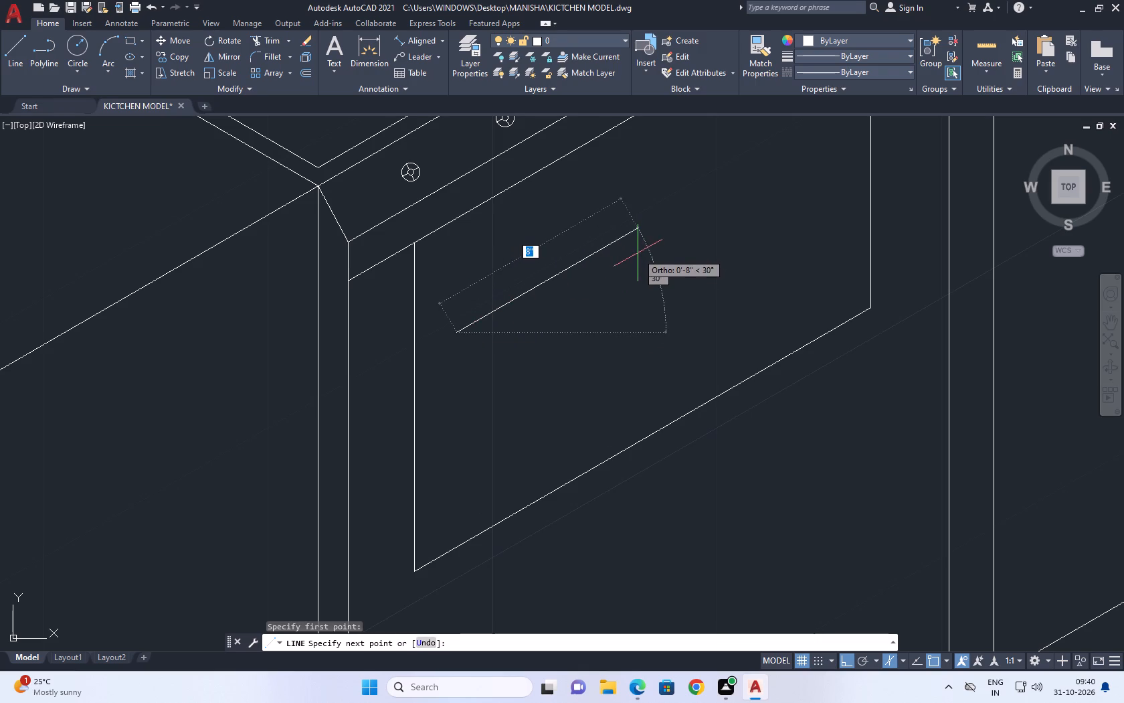
pyautogui.moveTo(630, 268); pyautogui.dragTo(606, 320, button='middle')
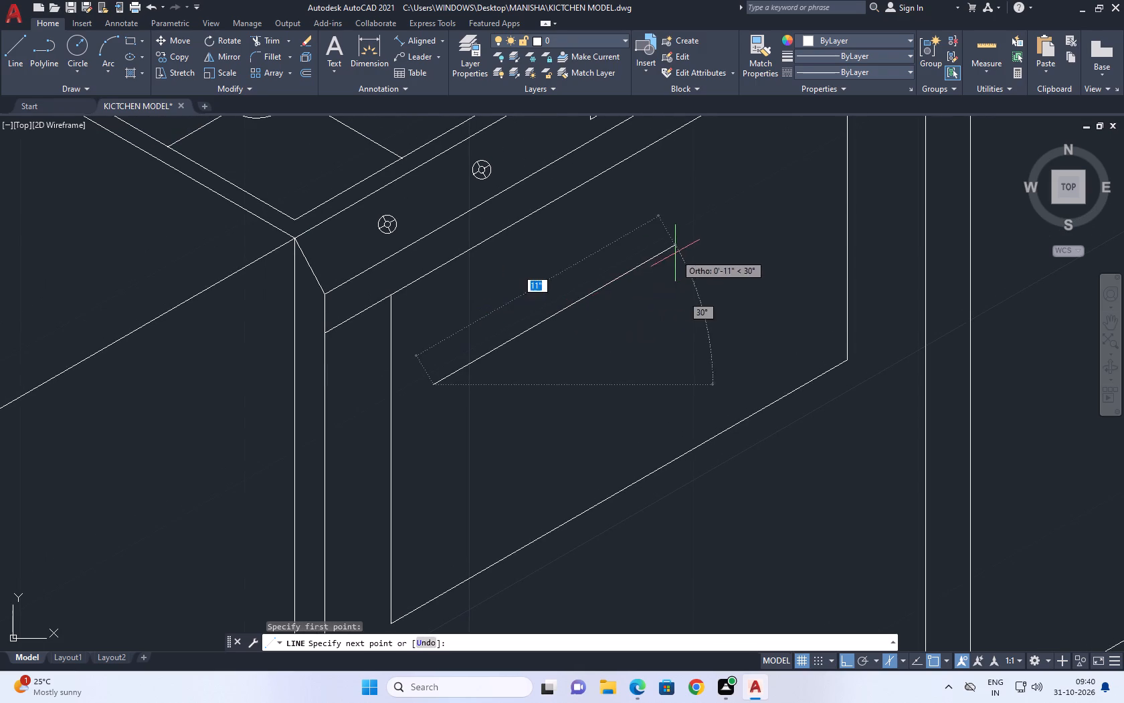
pyautogui.click(713, 222)
pyautogui.click(715, 237)
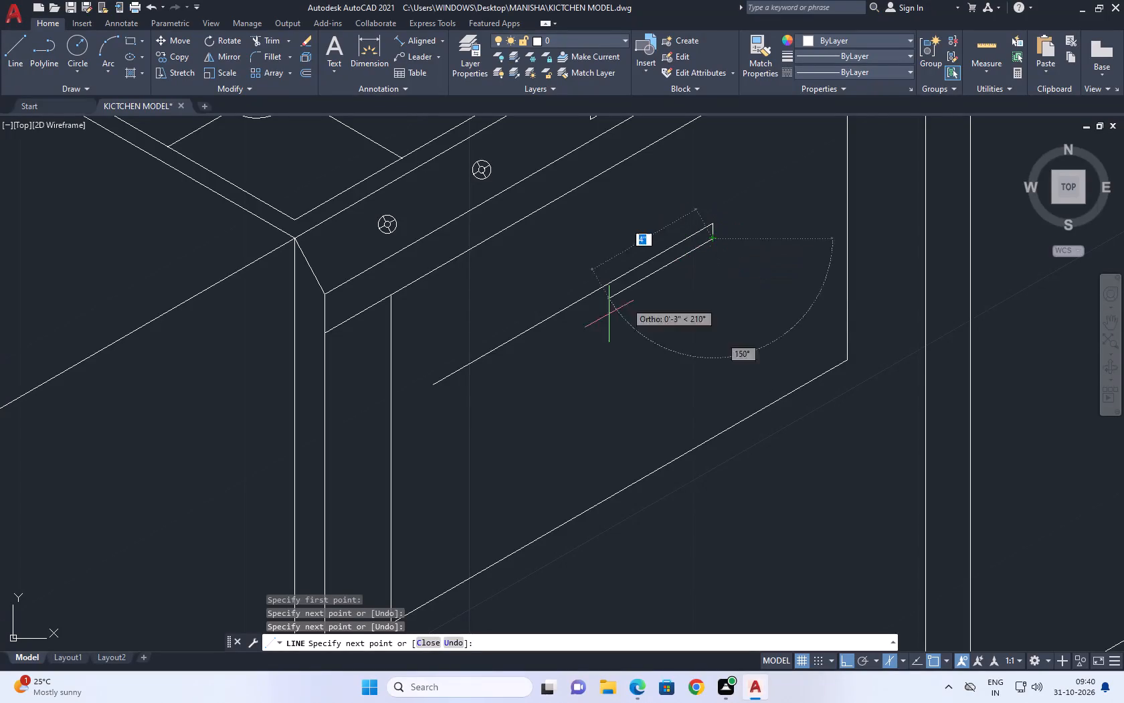
pyautogui.click(433, 397)
pyautogui.scroll(1, 434, 375)
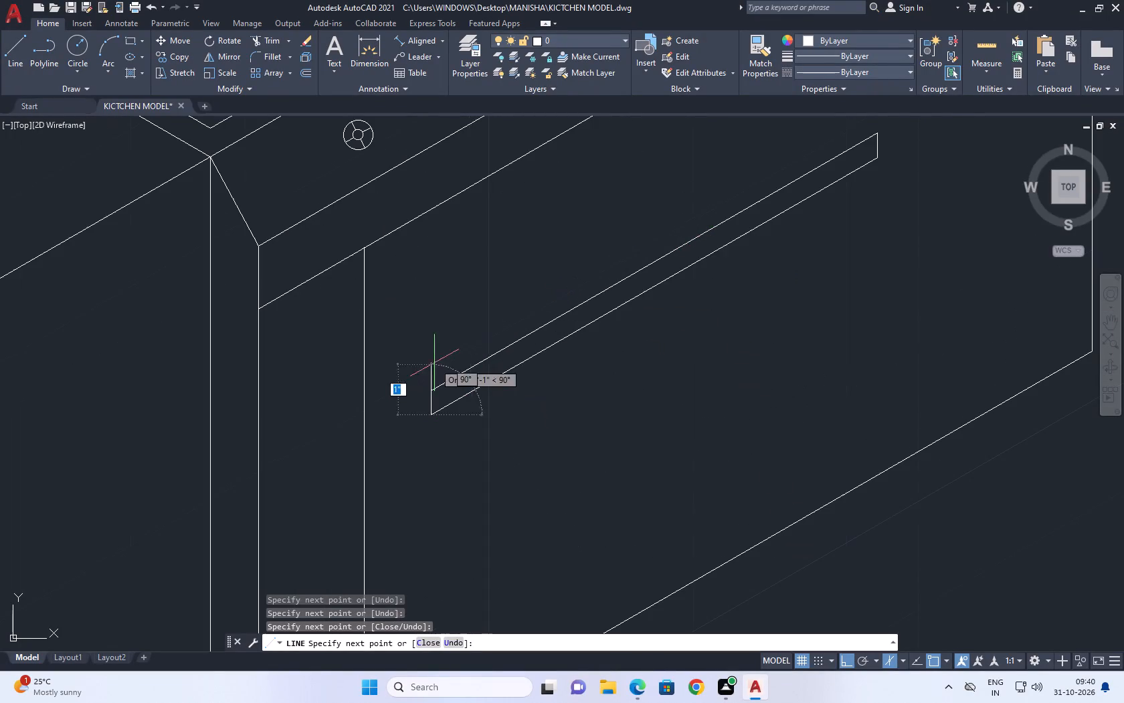
pyautogui.click(441, 341)
pyautogui.rightClick(460, 324)
pyautogui.click(502, 343)
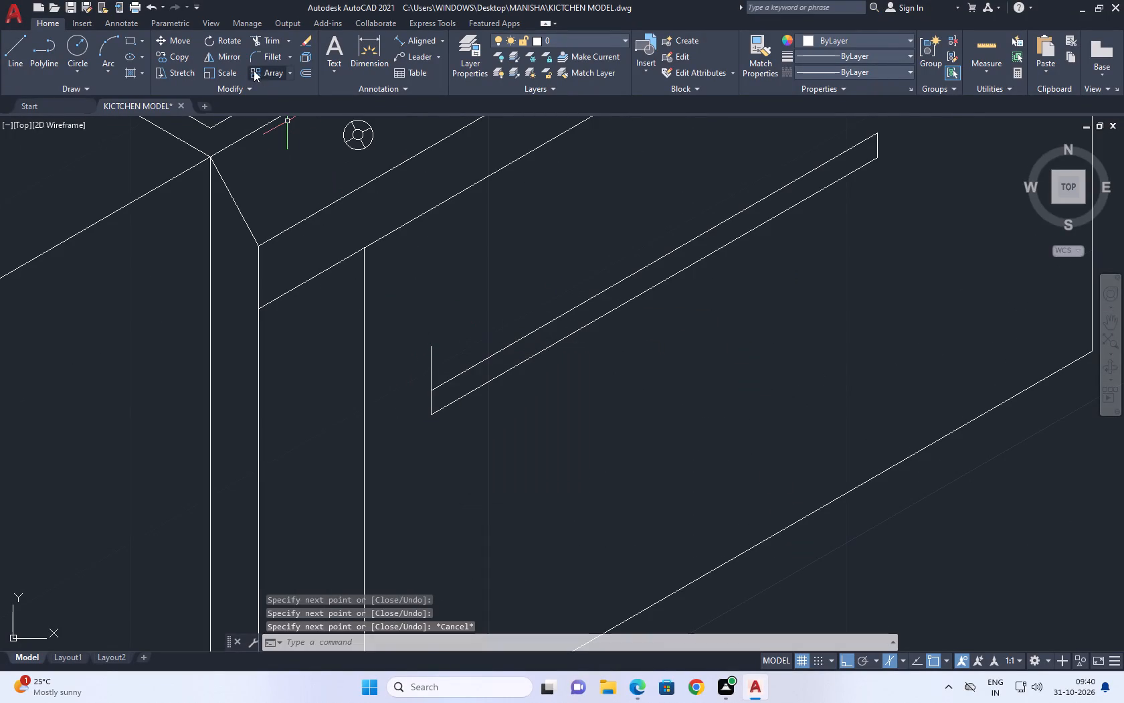
# Fillet the handle's upper long side with its left vertical end to close the corner without the overshoot.
pyautogui.click(266, 52)
pyautogui.click(451, 378)
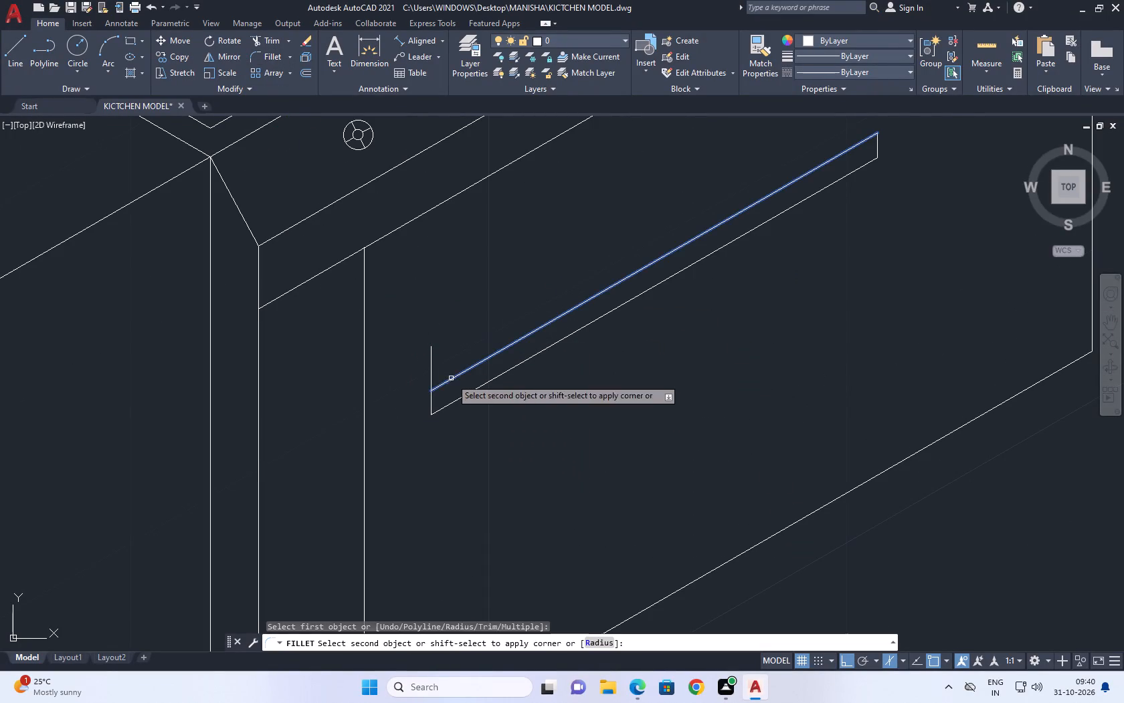
pyautogui.click(432, 400)
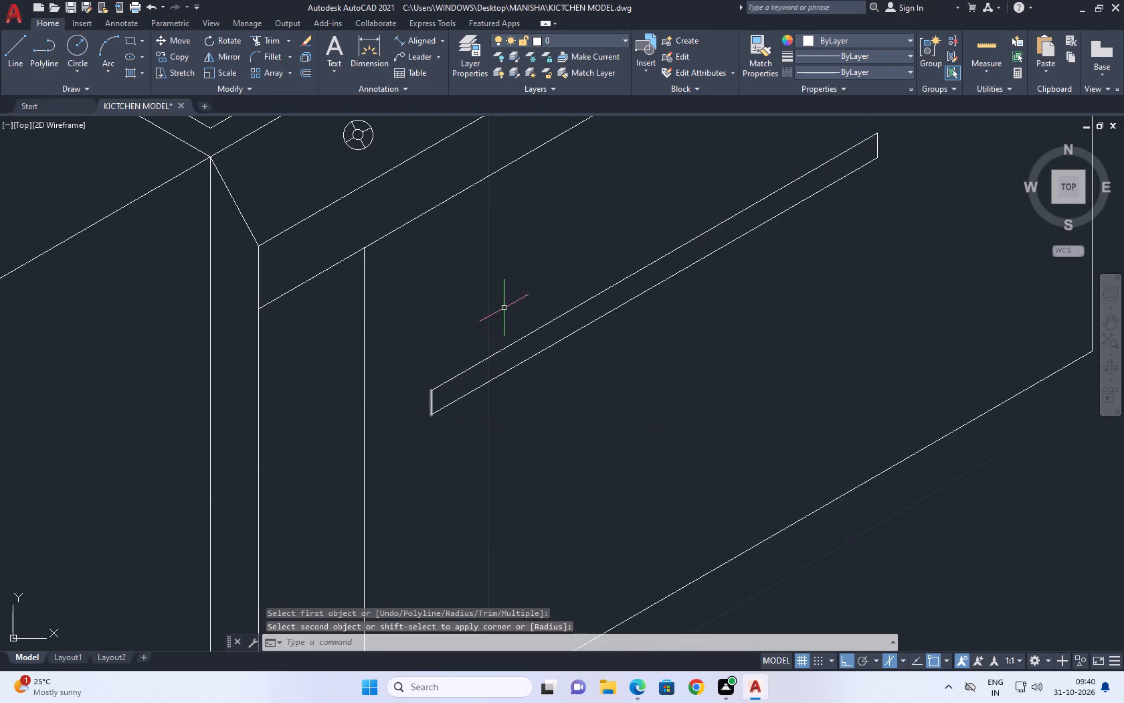
# Copy the narrow handle outline straight down inside the oven window to make a second parallel bar.
pyautogui.scroll(-2, 504, 307)
pyautogui.scroll(2, 670, 251)
pyautogui.click(670, 255)
pyautogui.click(592, 214)
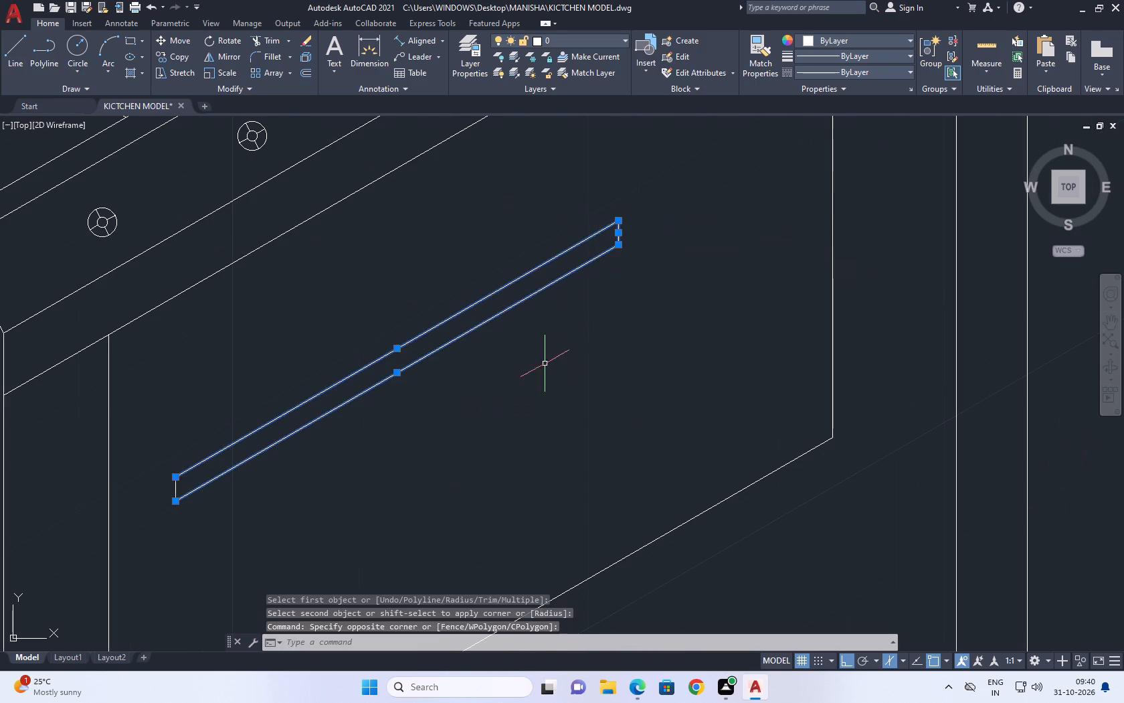
pyautogui.moveTo(448, 356); pyautogui.dragTo(541, 224, button='middle')
pyautogui.moveTo(318, 420); pyautogui.dragTo(314, 413)
pyautogui.click(273, 319)
pyautogui.moveTo(298, 407); pyautogui.dragTo(296, 392)
pyautogui.click(267, 301)
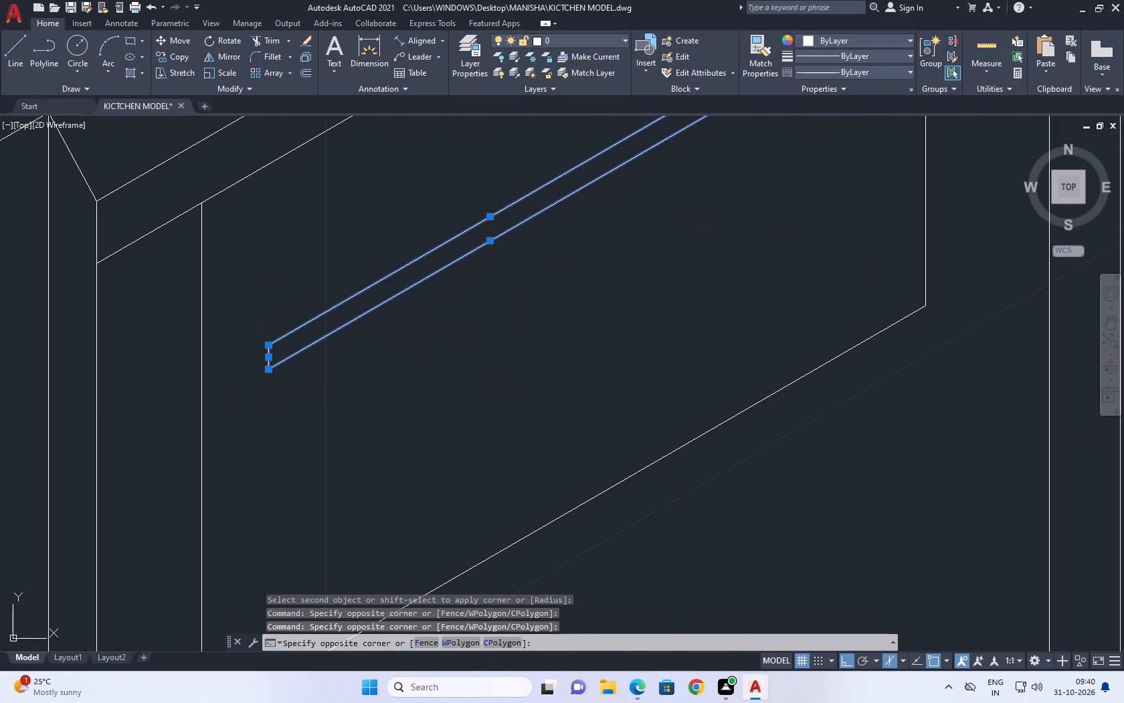
pyautogui.click(174, 56)
pyautogui.click(444, 214)
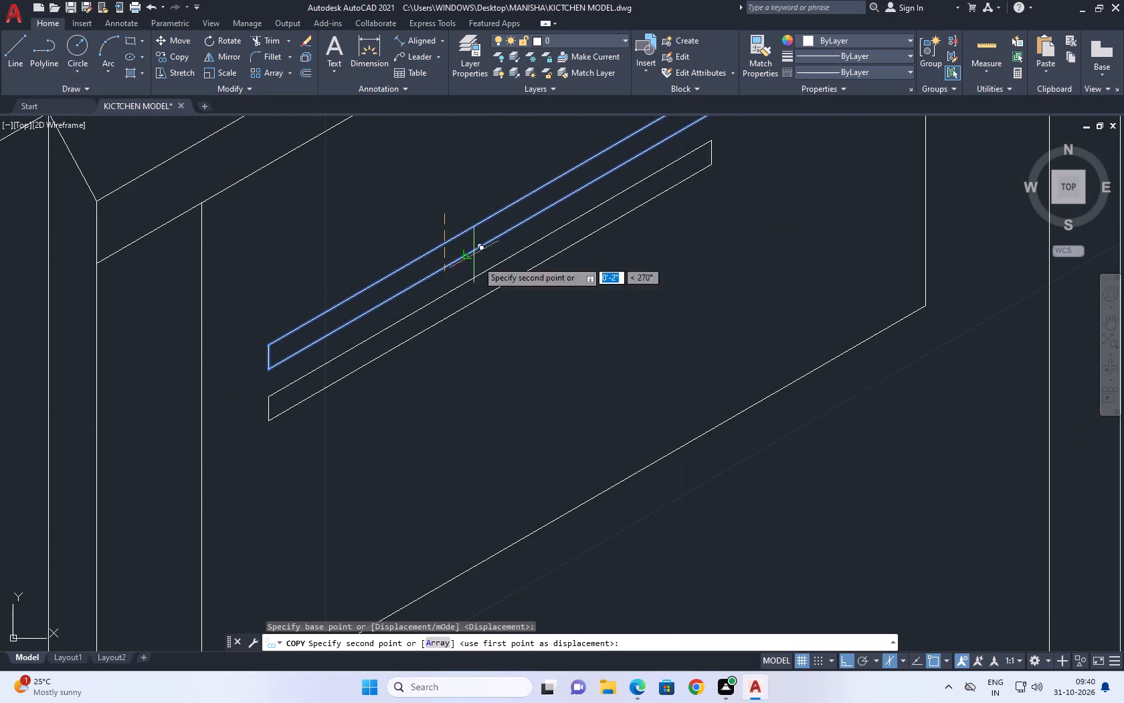
pyautogui.click(499, 321)
pyautogui.rightClick(503, 179)
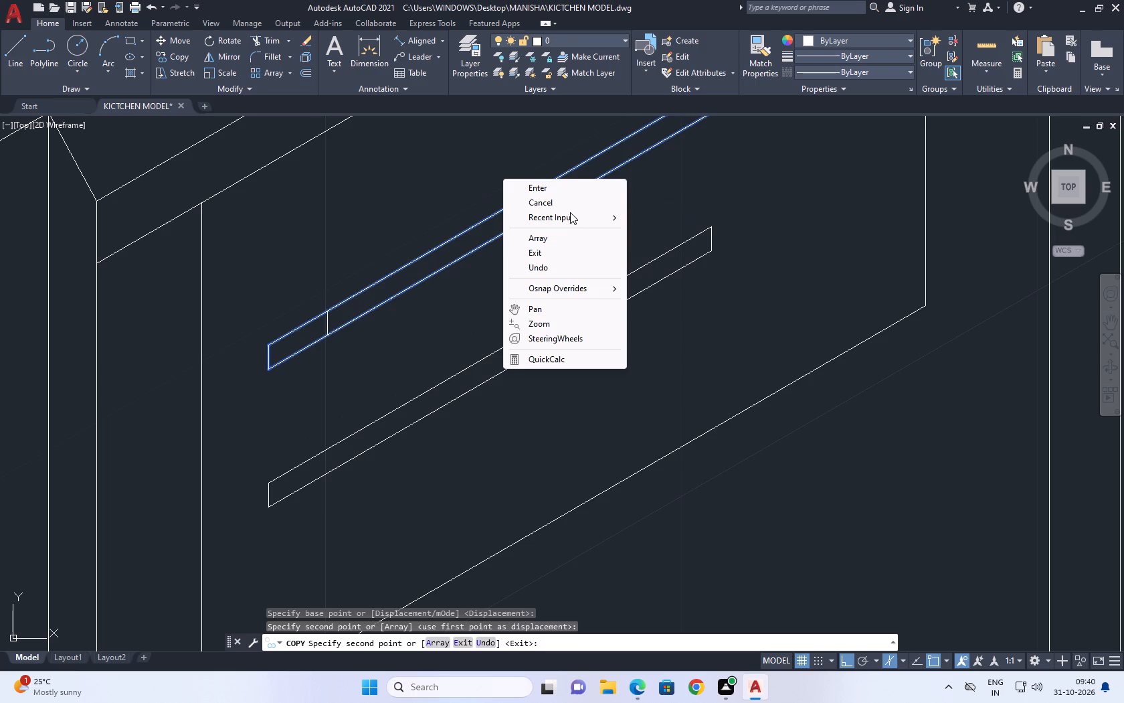
pyautogui.click(565, 206)
# Erase the short separate segment at the top of the vertical panel line beside the stove front's right edge.
pyautogui.scroll(-3, 613, 245)
pyautogui.moveTo(659, 208); pyautogui.dragTo(664, 303, button='middle')
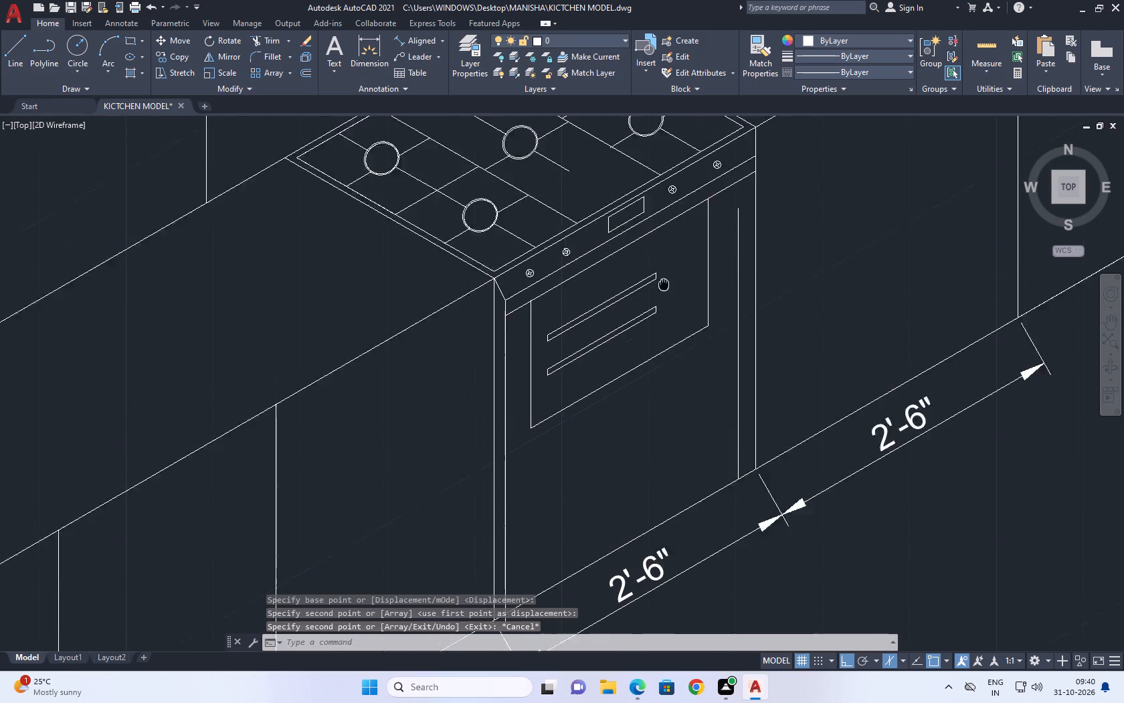
pyautogui.moveTo(664, 303); pyautogui.dragTo(664, 316, button='middle')
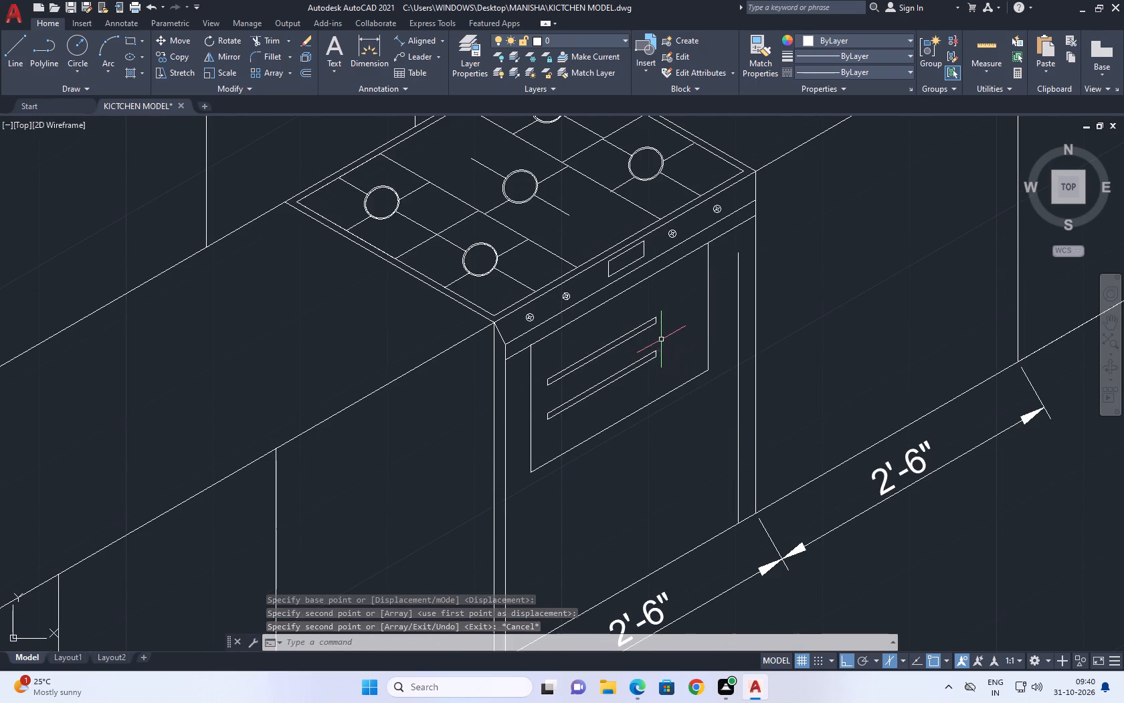
pyautogui.moveTo(649, 343); pyautogui.dragTo(589, 331, button='middle')
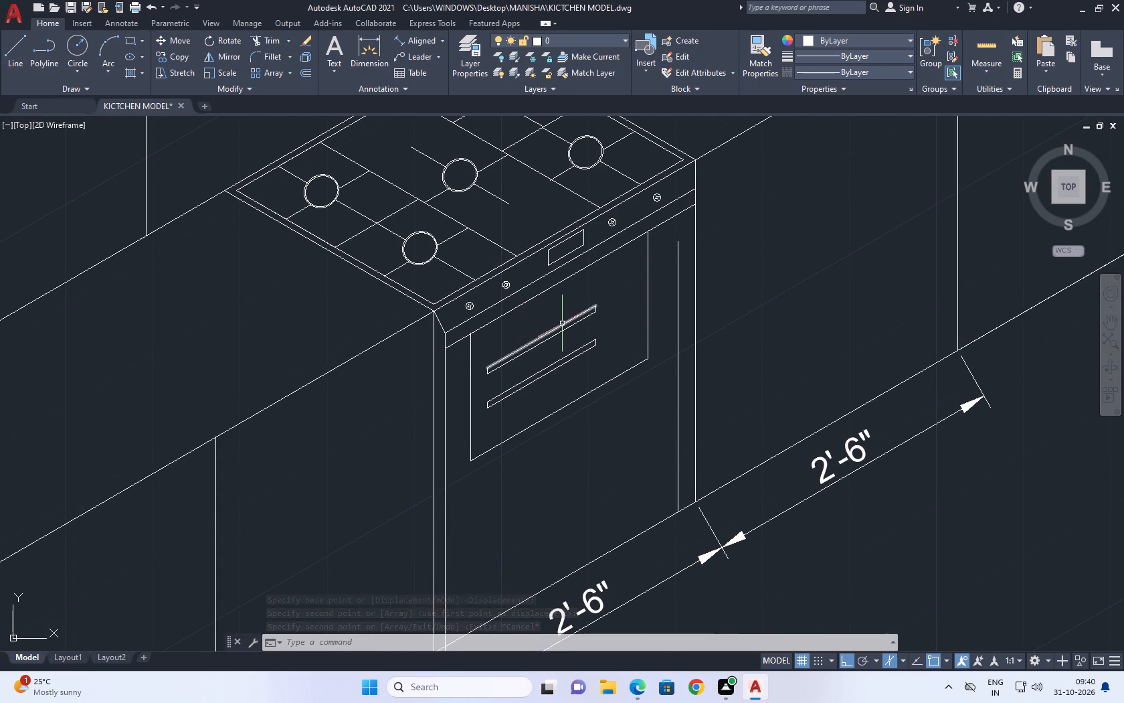
pyautogui.moveTo(598, 360); pyautogui.dragTo(604, 370, button='middle')
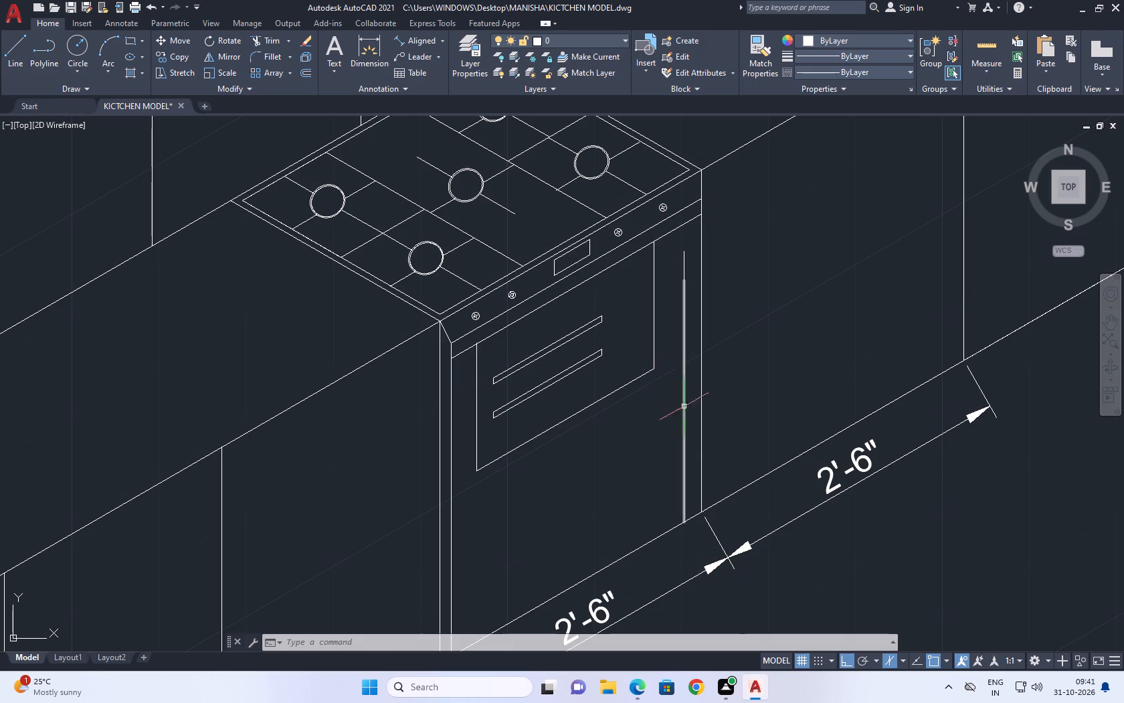
pyautogui.scroll(-1, 659, 397)
pyautogui.moveTo(710, 419); pyautogui.dragTo(653, 391, button='middle')
pyautogui.scroll(2, 616, 285)
pyautogui.click(619, 267)
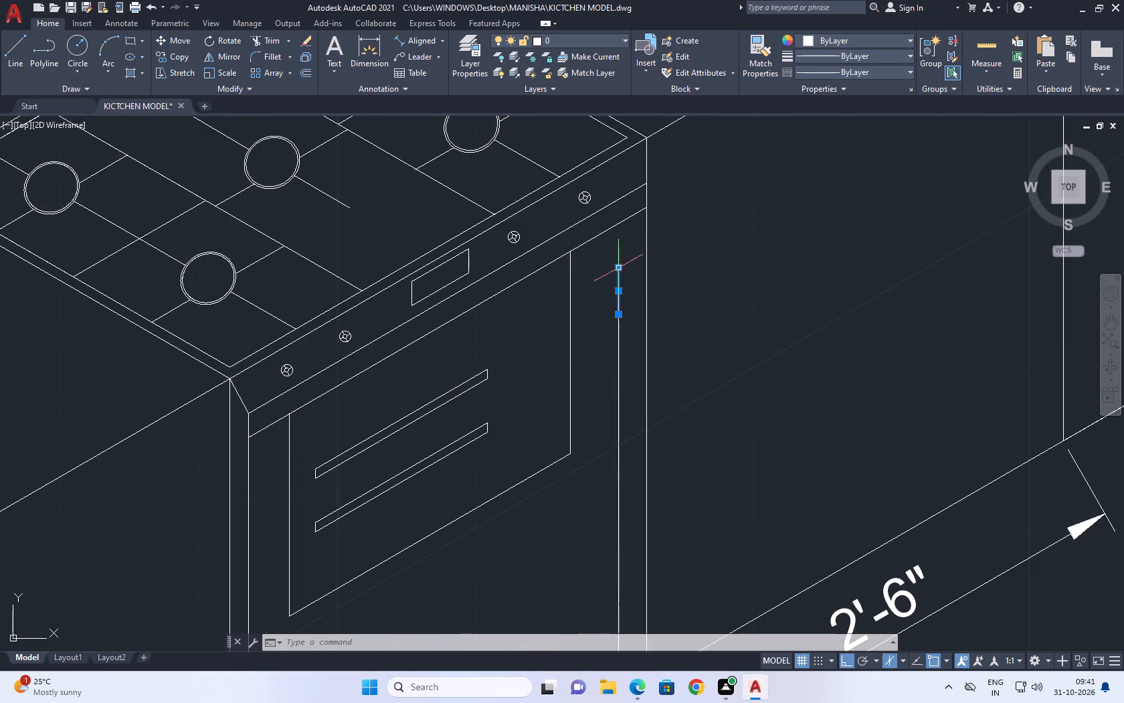
pyautogui.rightClick(669, 252)
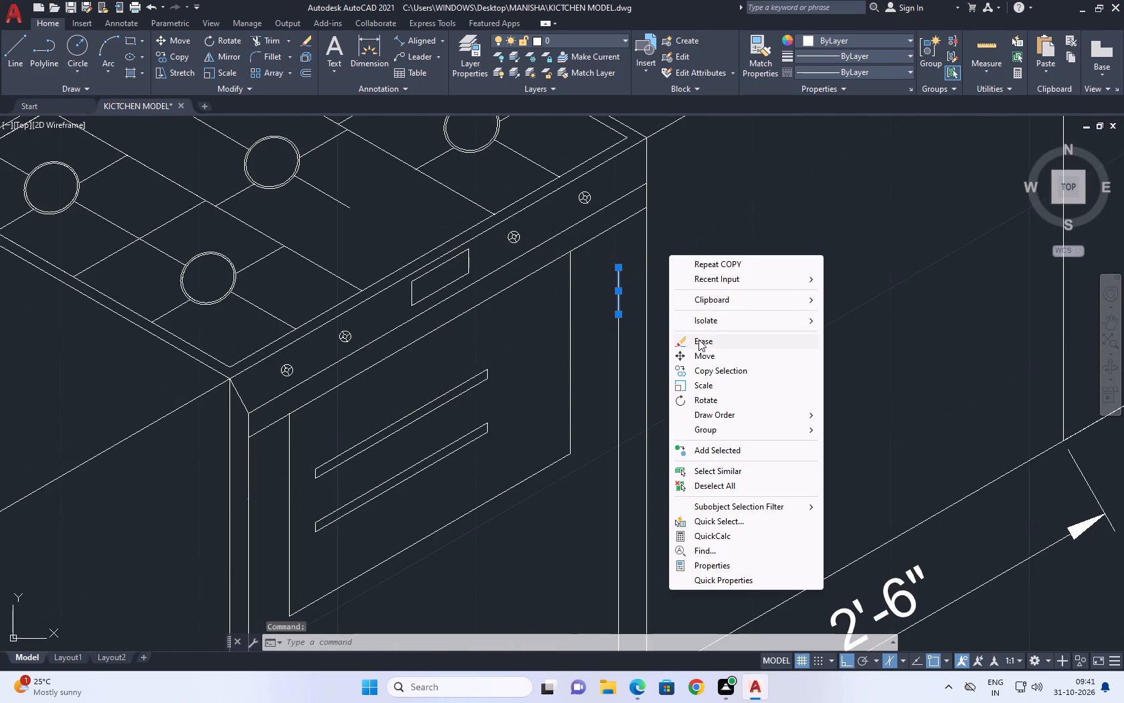
pyautogui.click(698, 341)
# Stretch the upper end of the remaining vertical panel line straight up past both lines below the knob panel.
pyautogui.moveTo(628, 281); pyautogui.dragTo(624, 291)
pyautogui.click(607, 334)
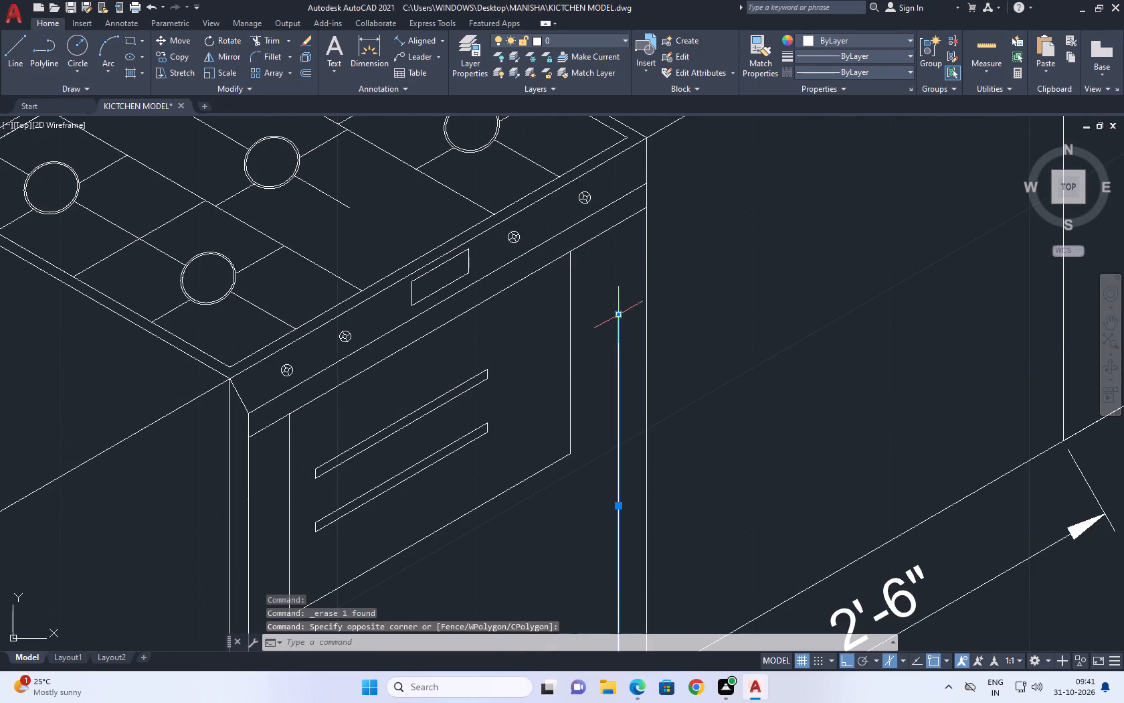
pyautogui.click(618, 313)
pyautogui.click(618, 174)
pyautogui.rightClick(674, 187)
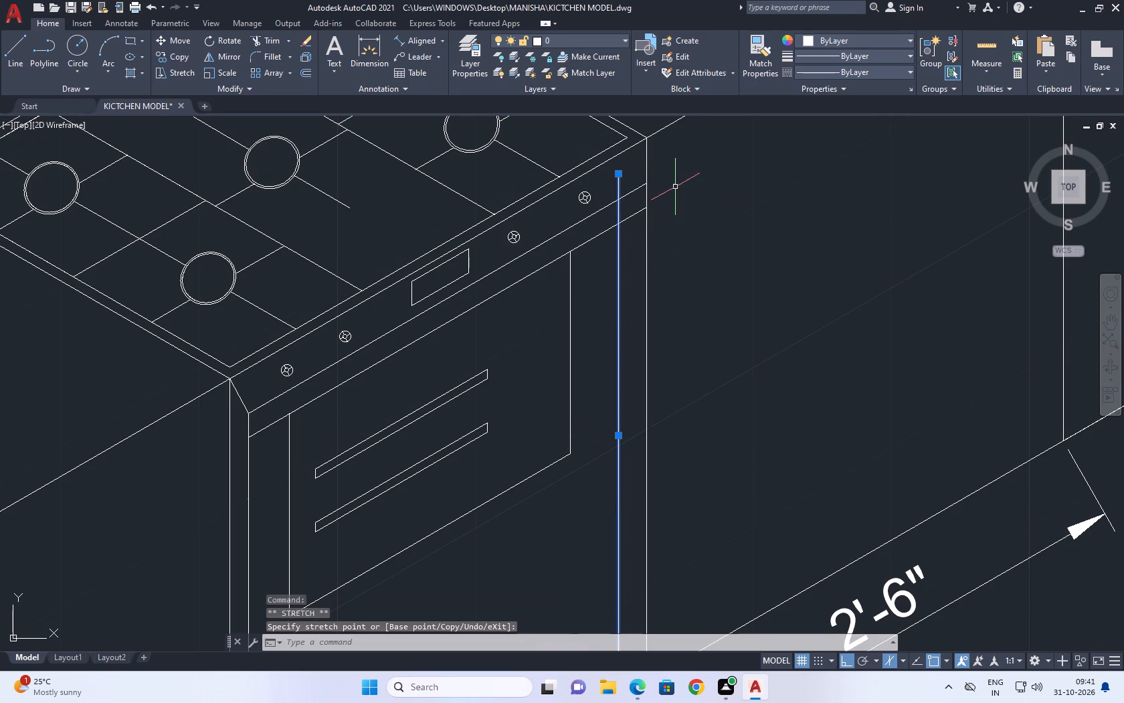
pyautogui.click(722, 415)
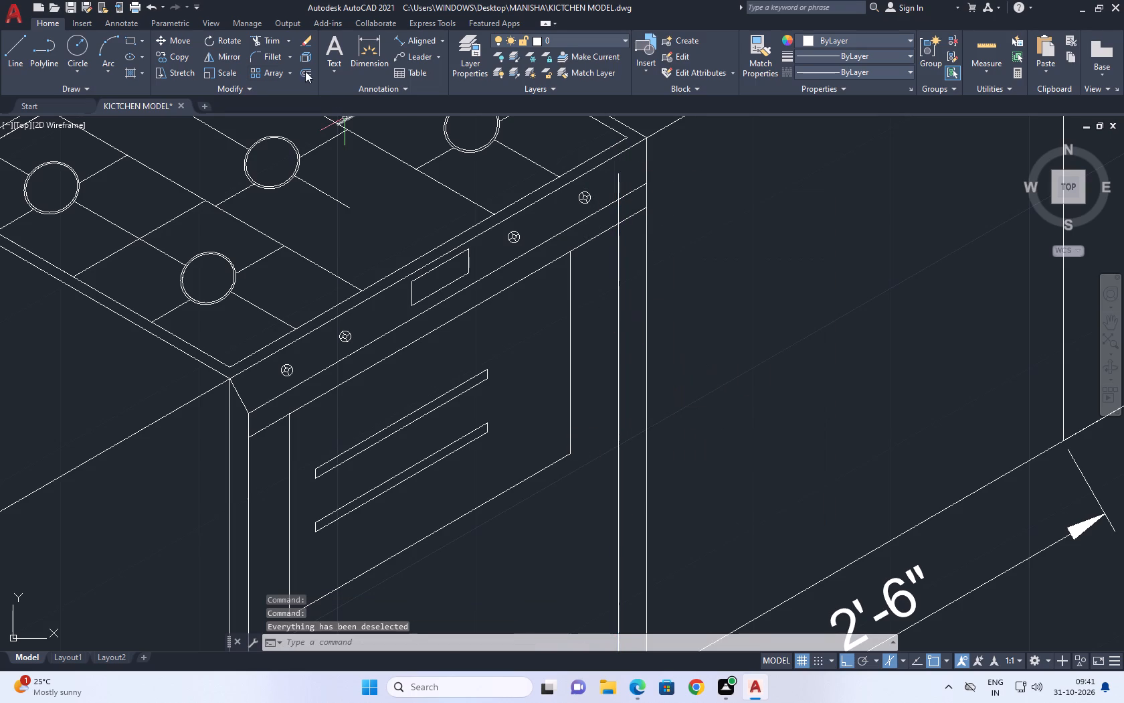
# Trim the stretched vertical line so it ends at the lower of the two lines under the knobs.
pyautogui.click(265, 41)
pyautogui.scroll(2, 607, 200)
pyautogui.click(630, 226)
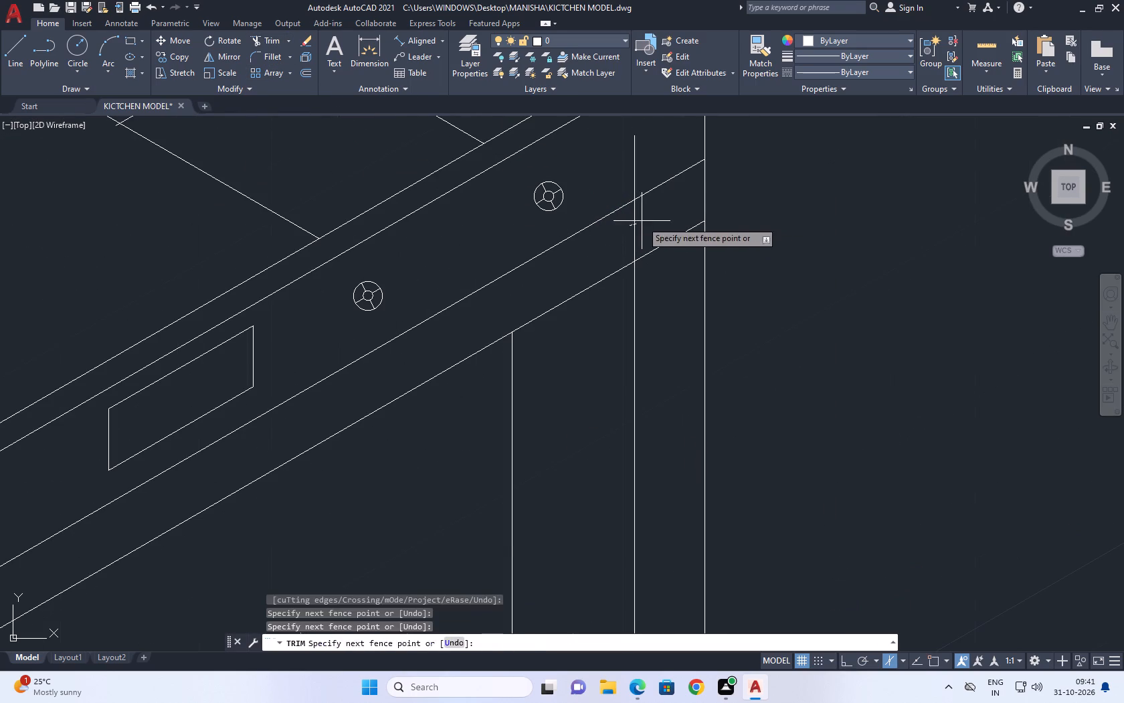
pyautogui.click(645, 220)
pyautogui.click(633, 159)
pyautogui.rightClick(753, 180)
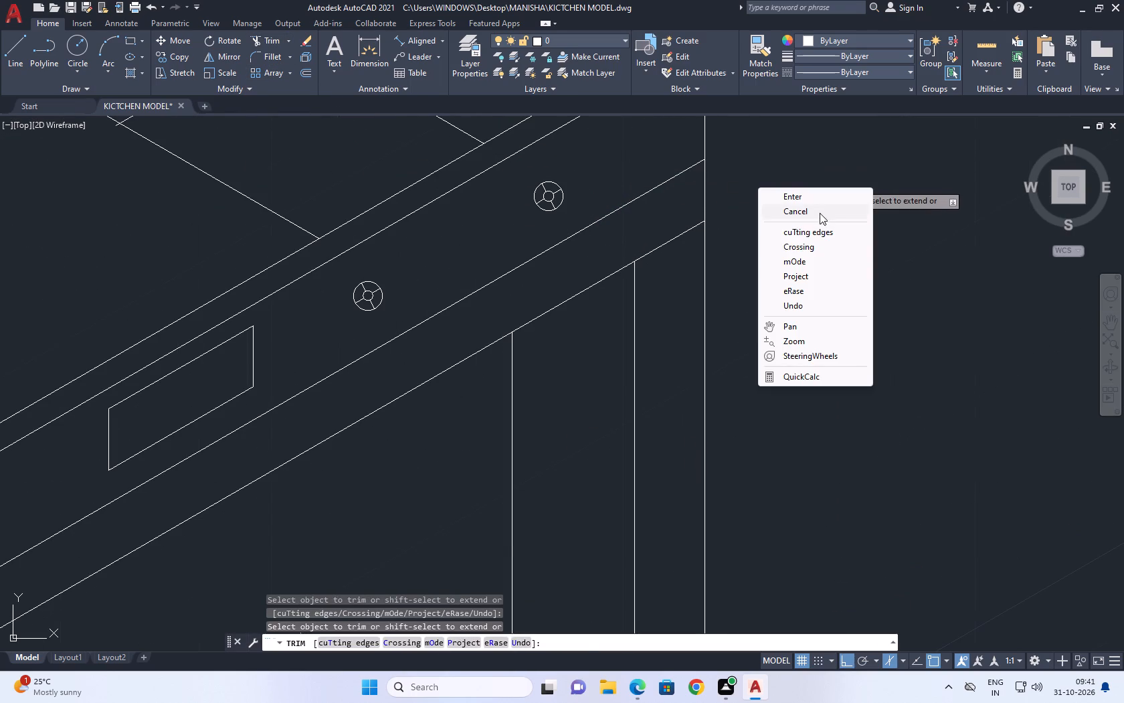
pyautogui.click(820, 210)
# Trim the lower panel line's stub between the right vertical panel line and the stove's right edge.
pyautogui.scroll(-4, 694, 224)
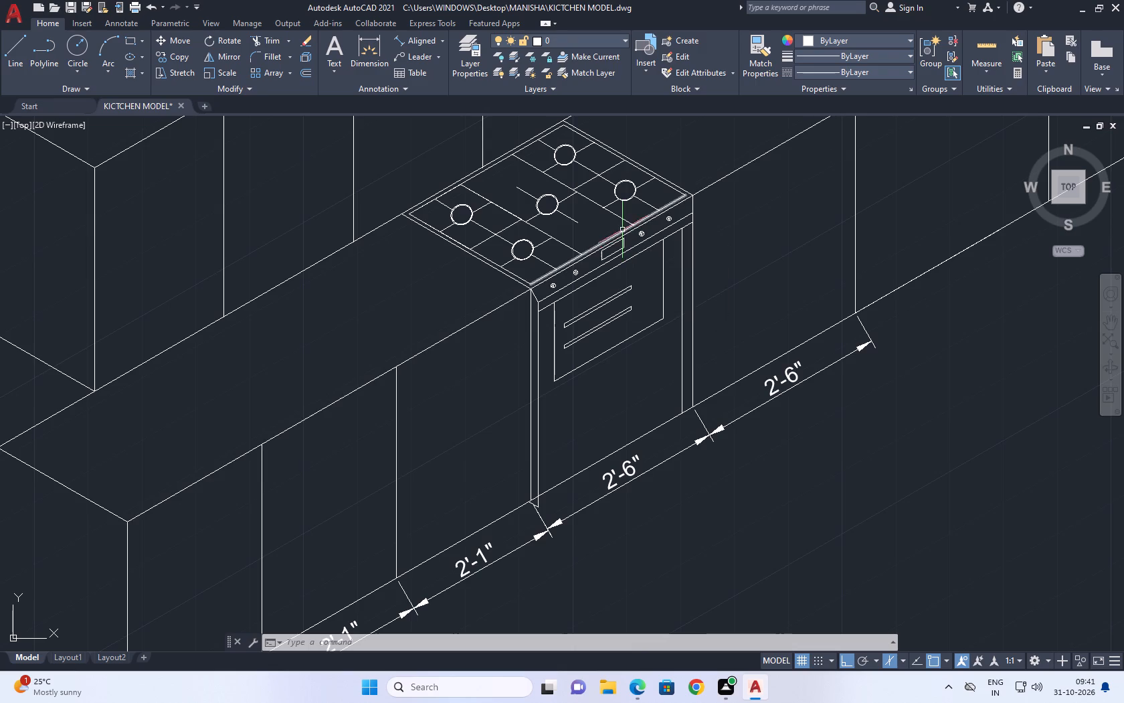
pyautogui.moveTo(632, 244); pyautogui.dragTo(587, 255, button='middle')
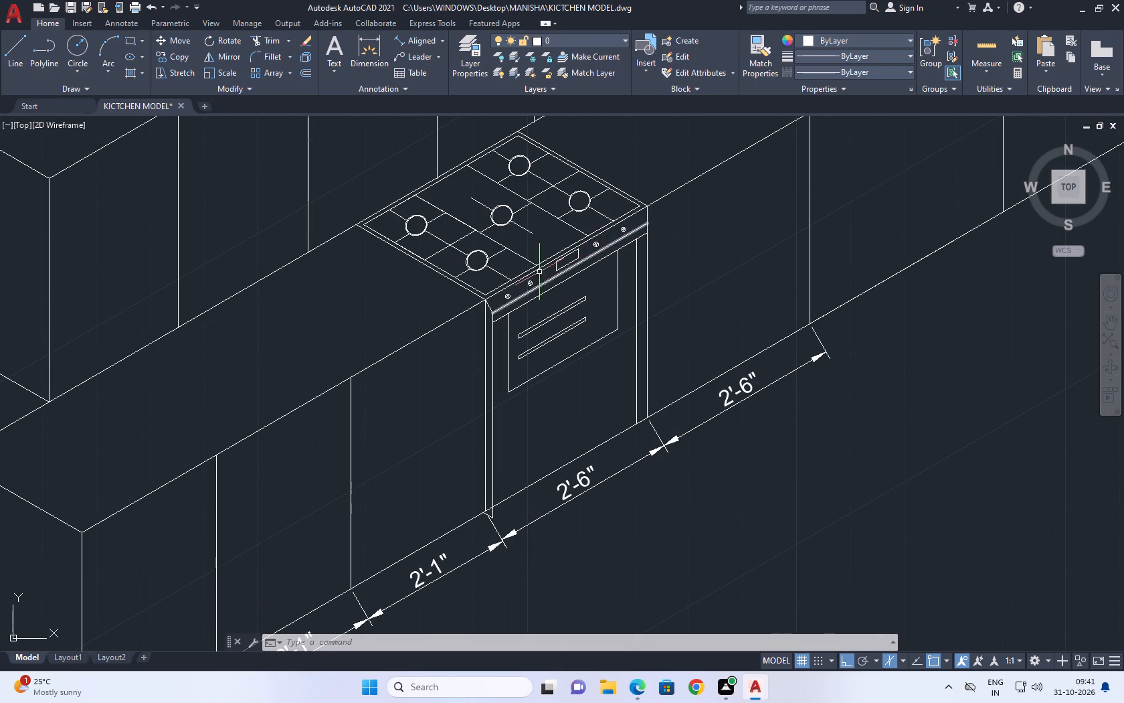
pyautogui.scroll(2, 551, 260)
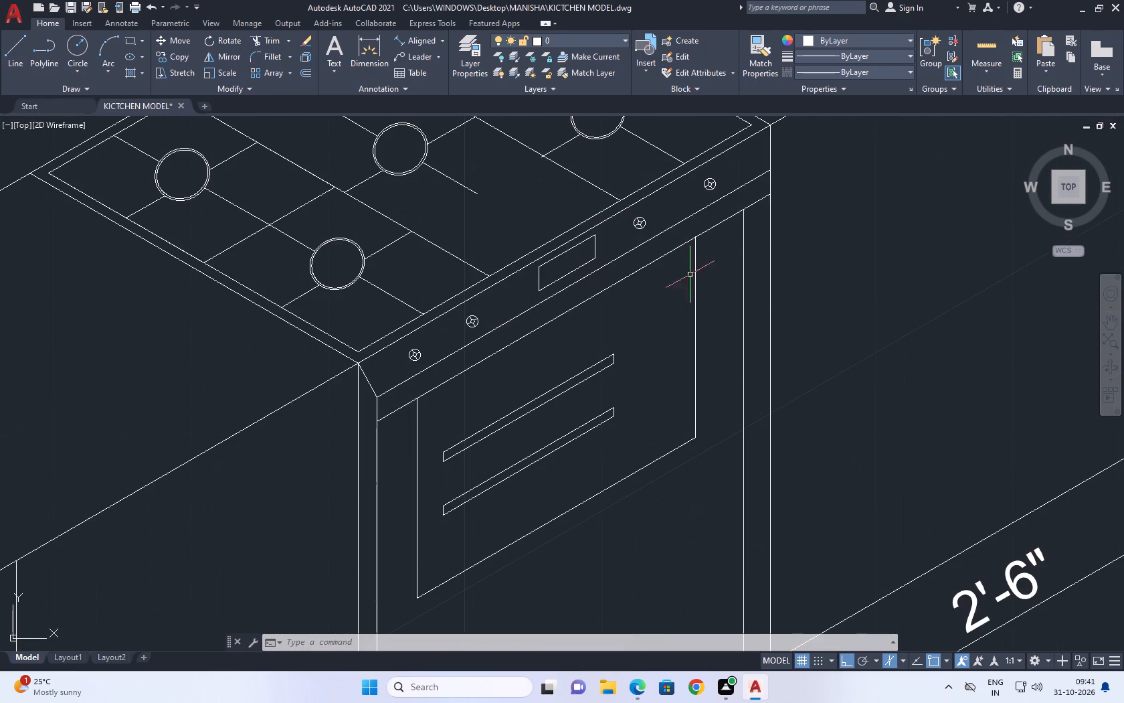
pyautogui.moveTo(792, 209); pyautogui.dragTo(563, 321, button='middle')
pyautogui.press('t')
pyautogui.press('r')
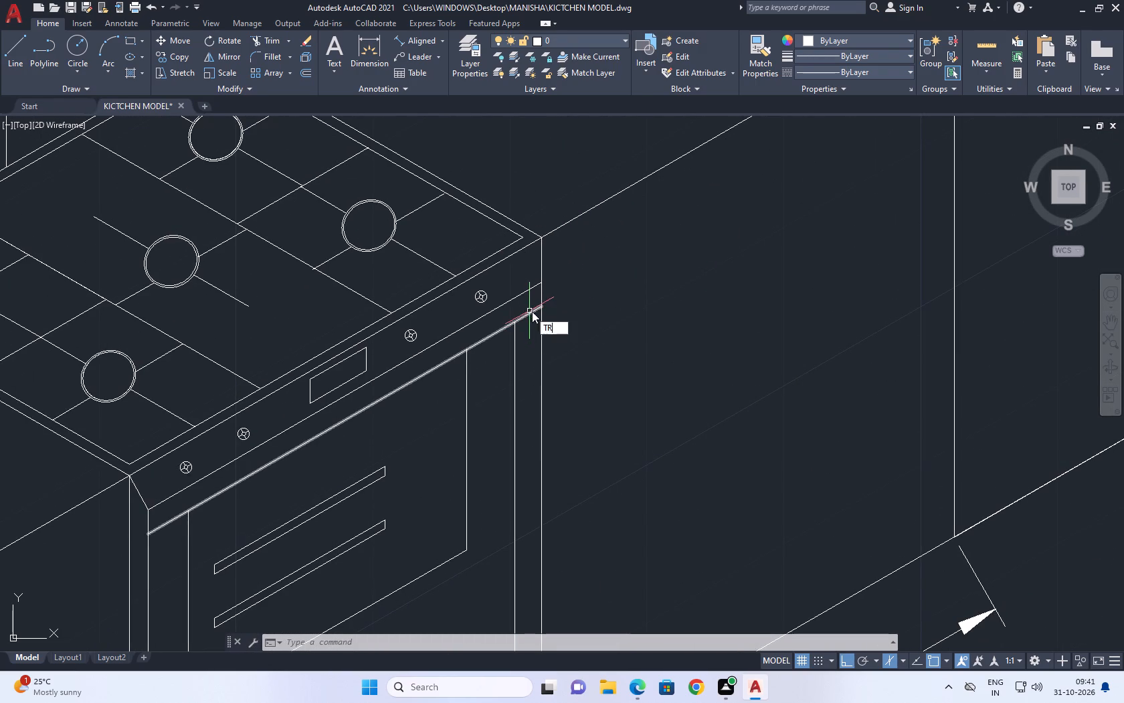
pyautogui.press('space')
pyautogui.click(522, 314)
pyautogui.click(528, 327)
pyautogui.press('space')
# Draw a 30° toe-kick line about 2'-8" long from the stove's right edge, just above the adjacent cabinet's base line.
pyautogui.scroll(-3, 547, 291)
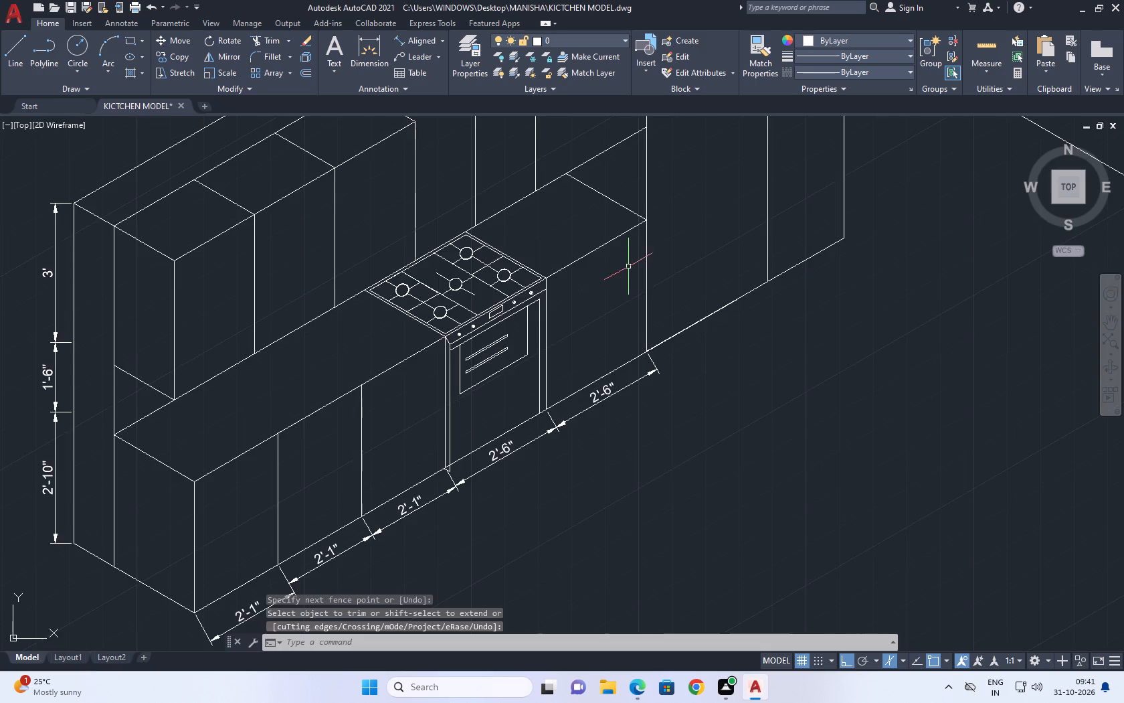
pyautogui.moveTo(620, 275); pyautogui.dragTo(345, 398, button='middle')
pyautogui.moveTo(470, 311); pyautogui.dragTo(432, 334, button='middle')
pyautogui.write('L')
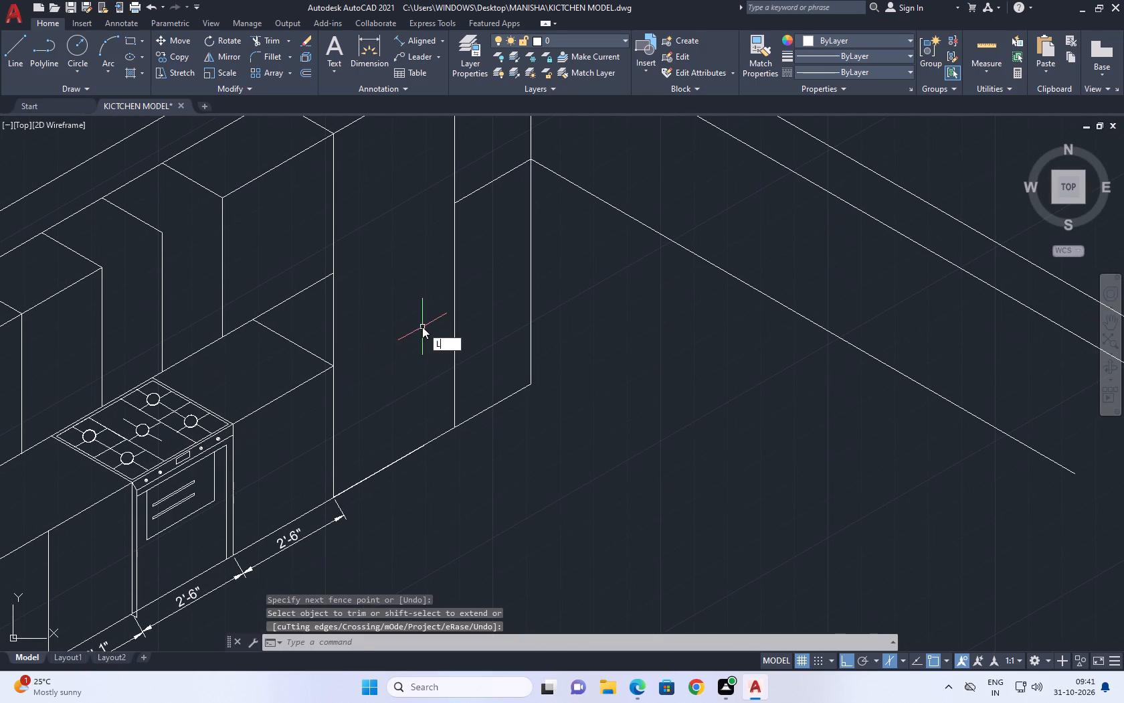
pyautogui.press('space')
pyautogui.moveTo(488, 373); pyautogui.dragTo(398, 226, button='middle')
pyautogui.moveTo(250, 339); pyautogui.dragTo(254, 347, button='middle')
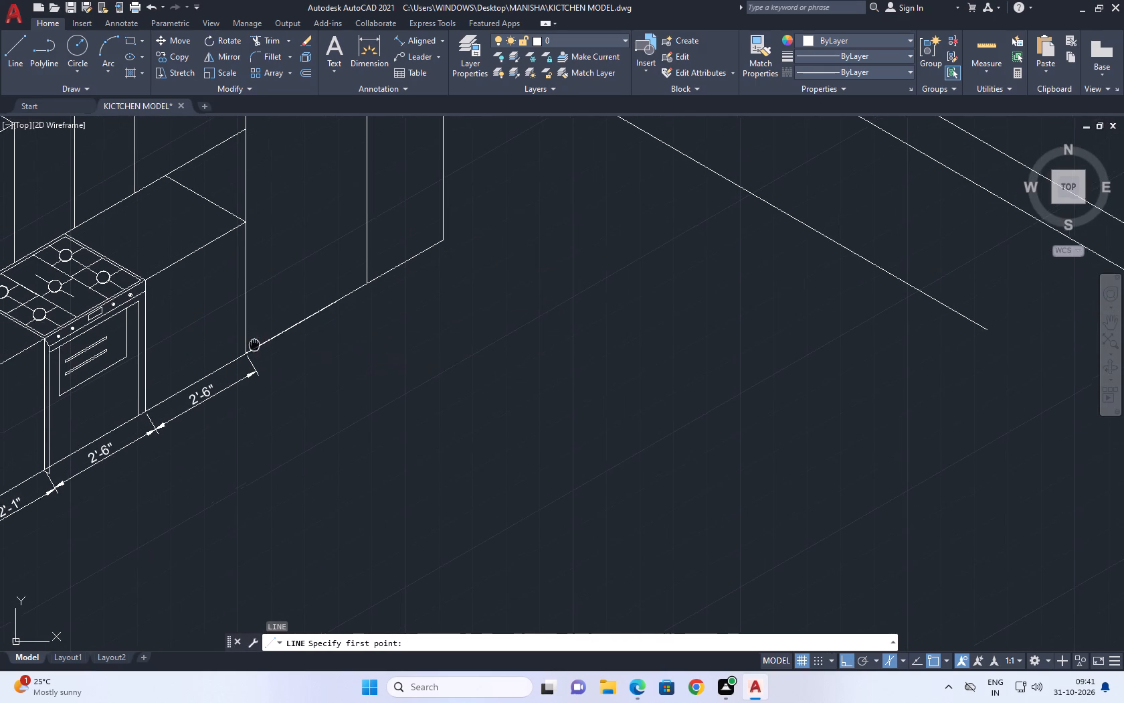
pyautogui.moveTo(254, 347); pyautogui.dragTo(256, 353, button='middle')
pyautogui.moveTo(254, 358); pyautogui.dragTo(258, 396, button='middle')
pyautogui.scroll(-2, 344, 401)
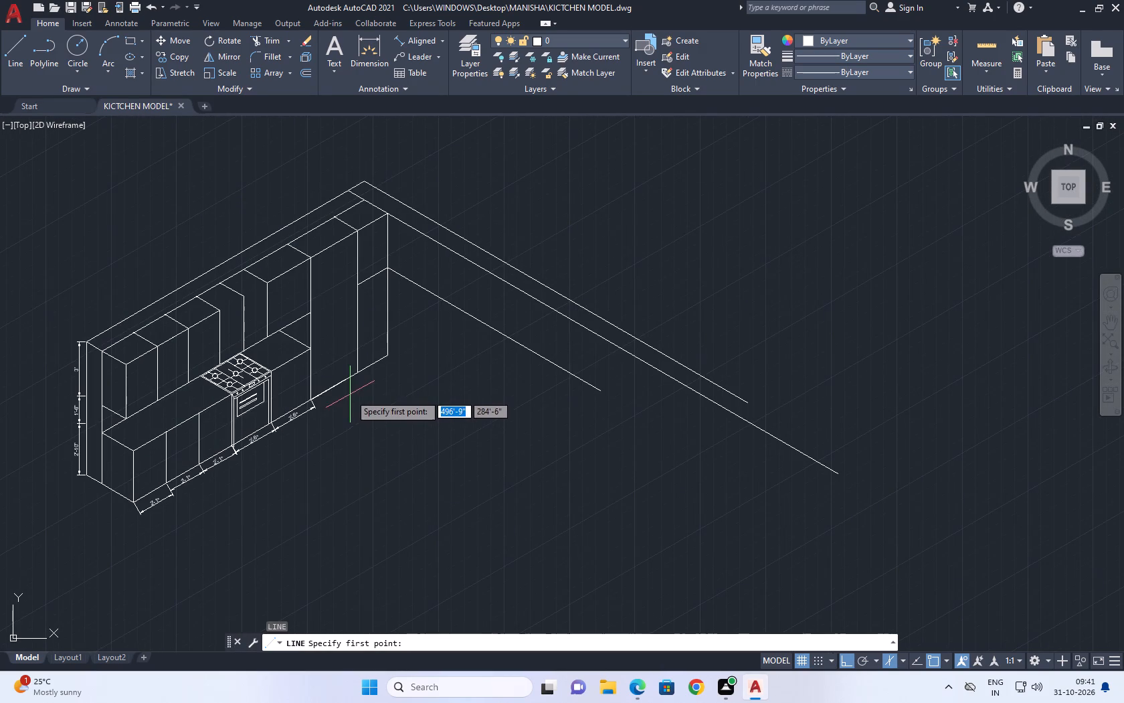
pyautogui.moveTo(309, 378); pyautogui.dragTo(415, 402, button='middle')
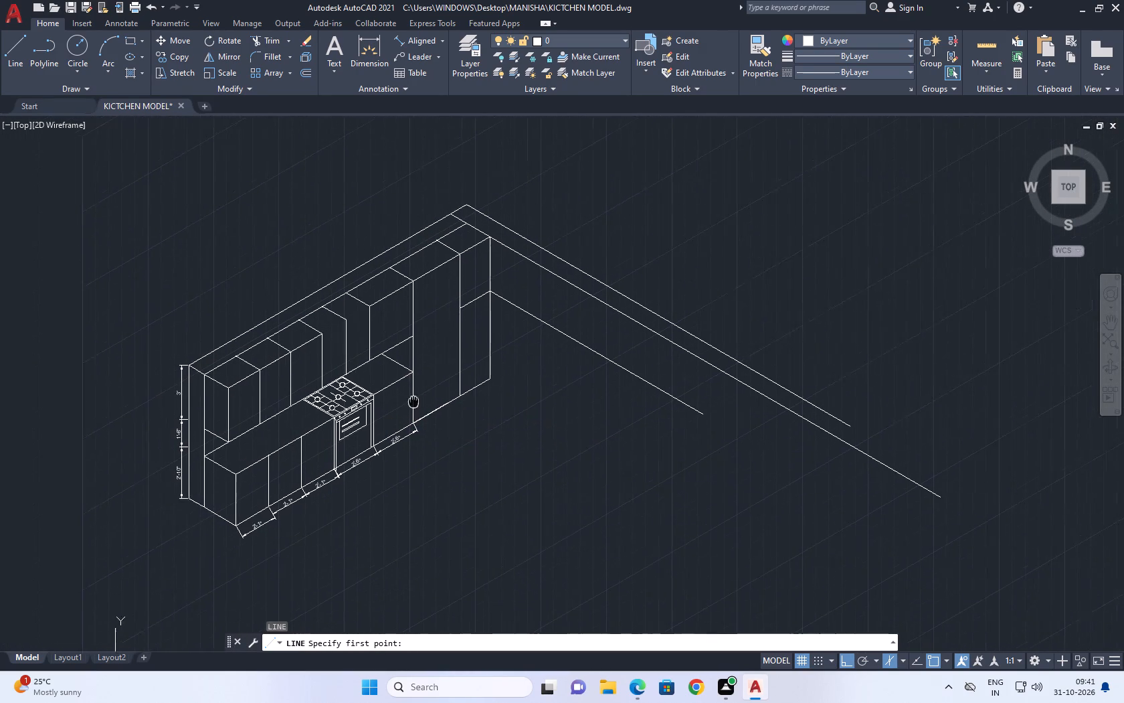
pyautogui.moveTo(415, 402); pyautogui.dragTo(421, 398, button='middle')
pyautogui.scroll(3, 385, 432)
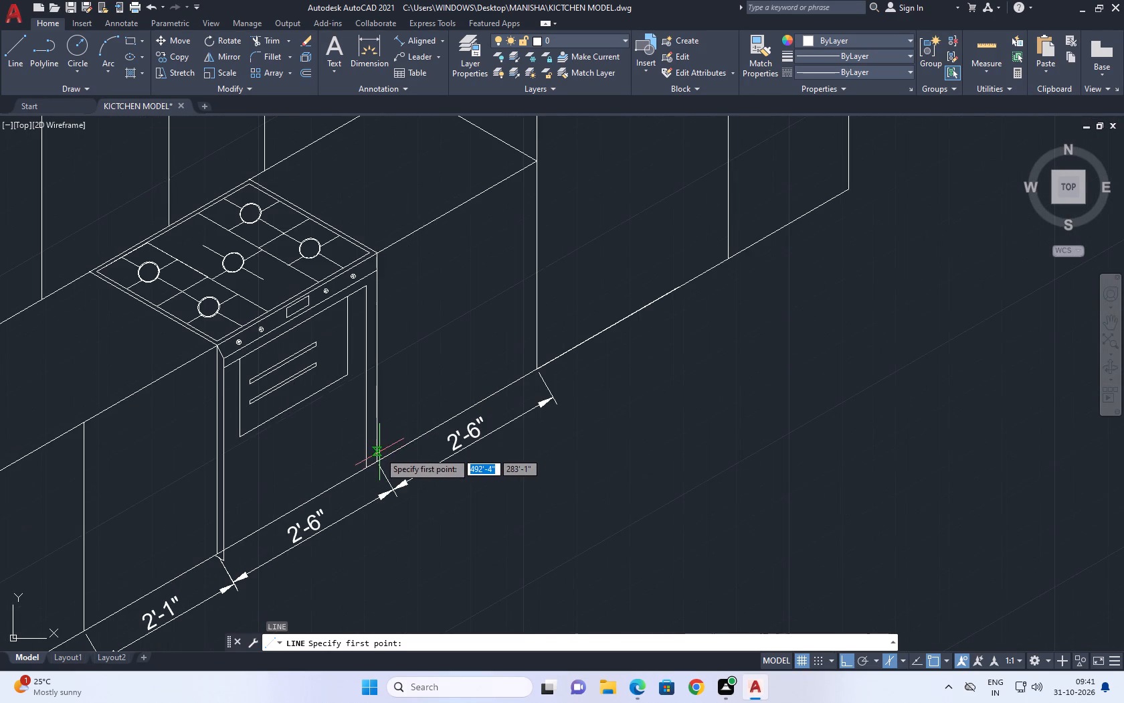
pyautogui.moveTo(379, 452); pyautogui.dragTo(438, 451, button='middle')
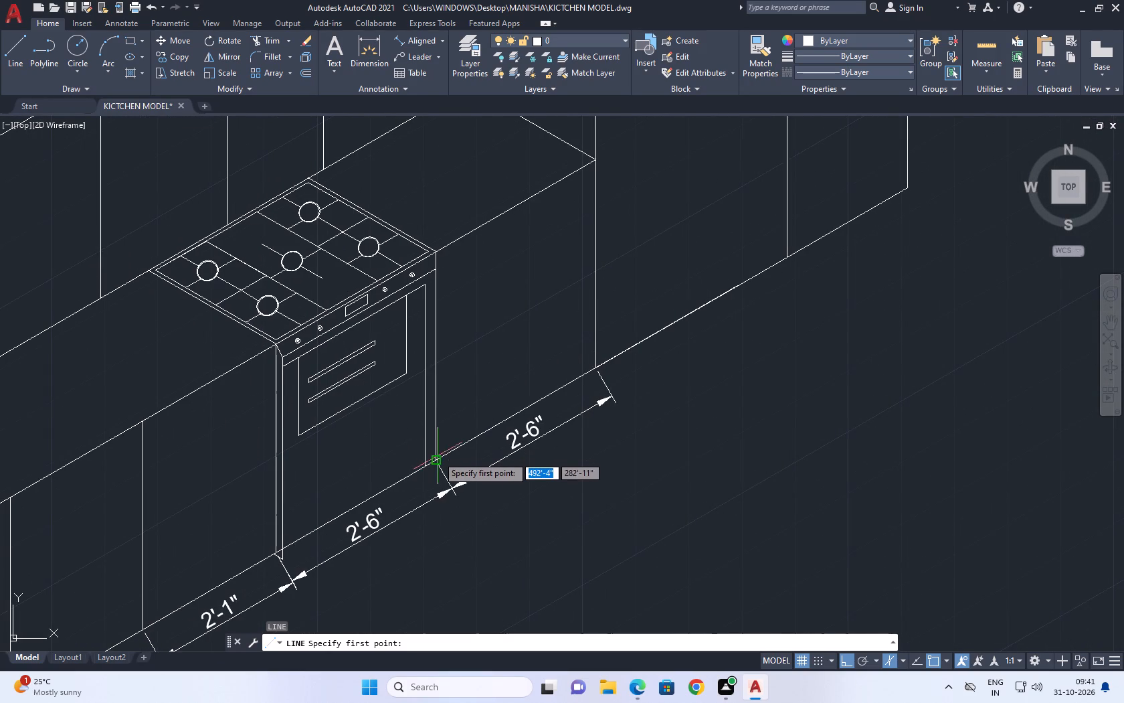
pyautogui.click(436, 445)
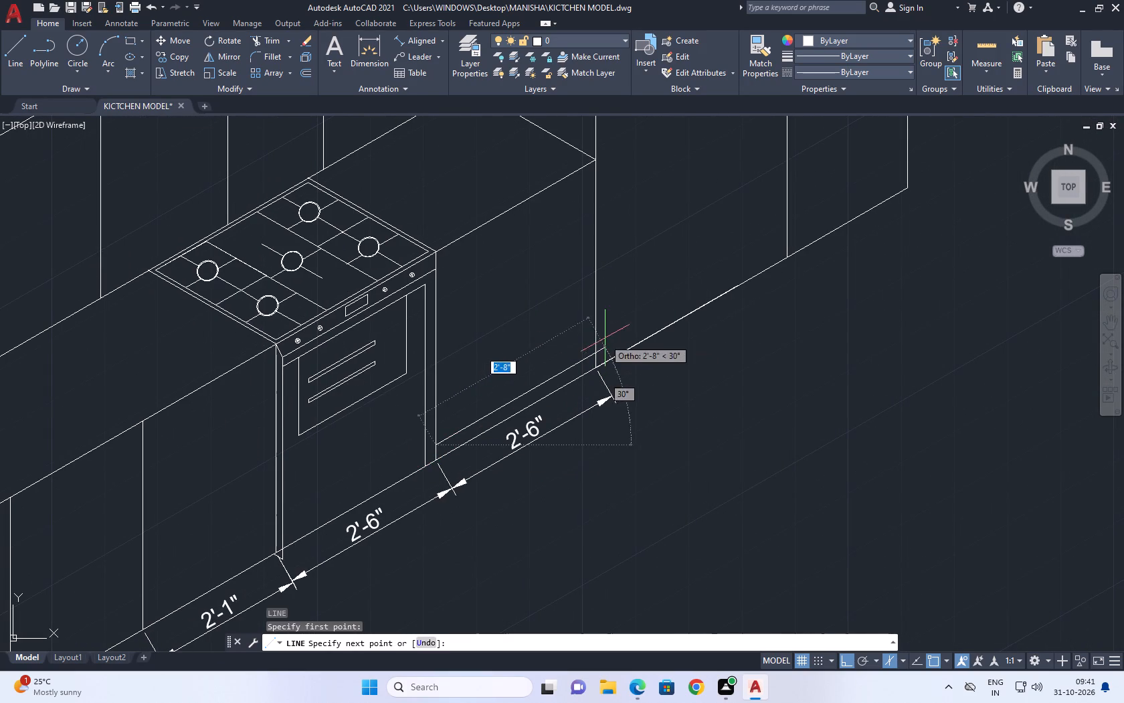
pyautogui.click(610, 335)
pyautogui.press('space')
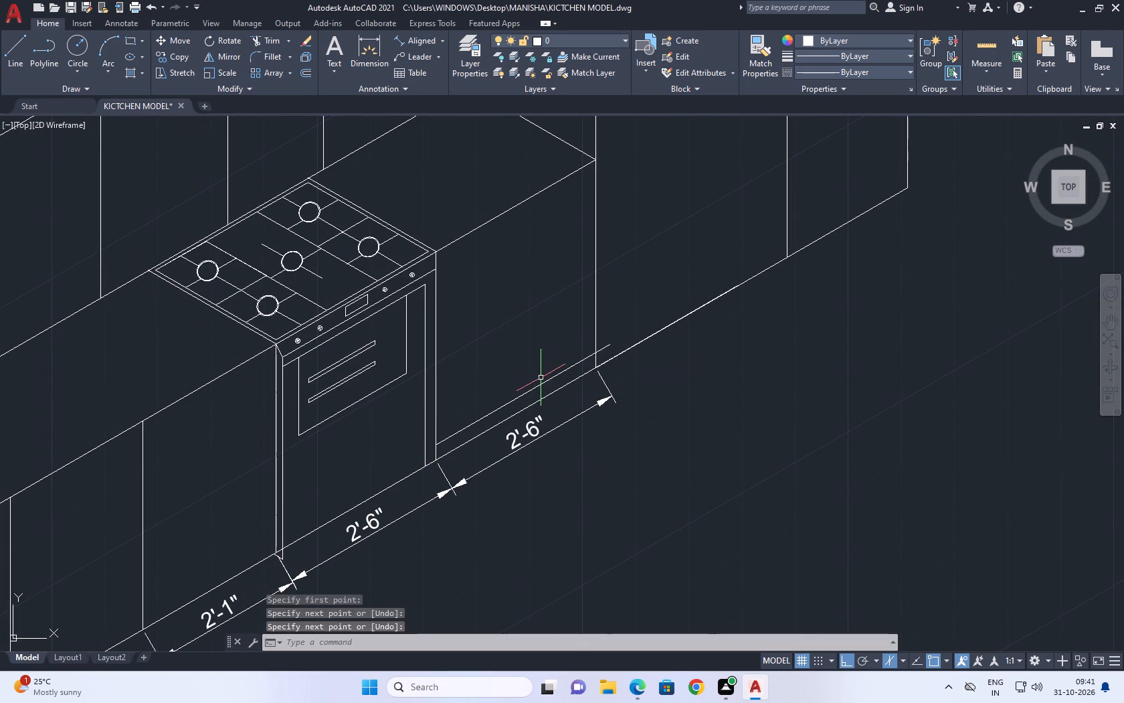
# Trim the toe-kick line's overshoot beyond the cabinet's right vertical edge.
pyautogui.write('TR')
pyautogui.press('space')
pyautogui.click(603, 347)
pyautogui.press('space')
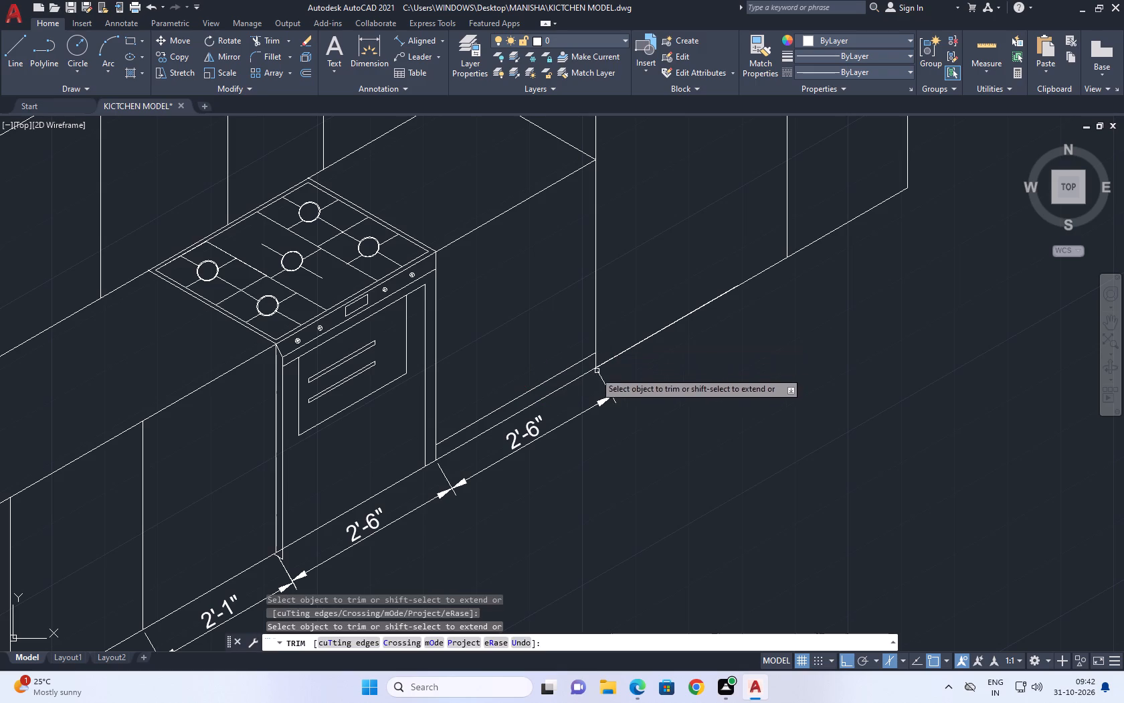
# Draw a short vertical line from near the toe-kick line's right end down past the cabinet's base line.
pyautogui.scroll(3, 582, 374)
pyautogui.press('l')
pyautogui.press('space')
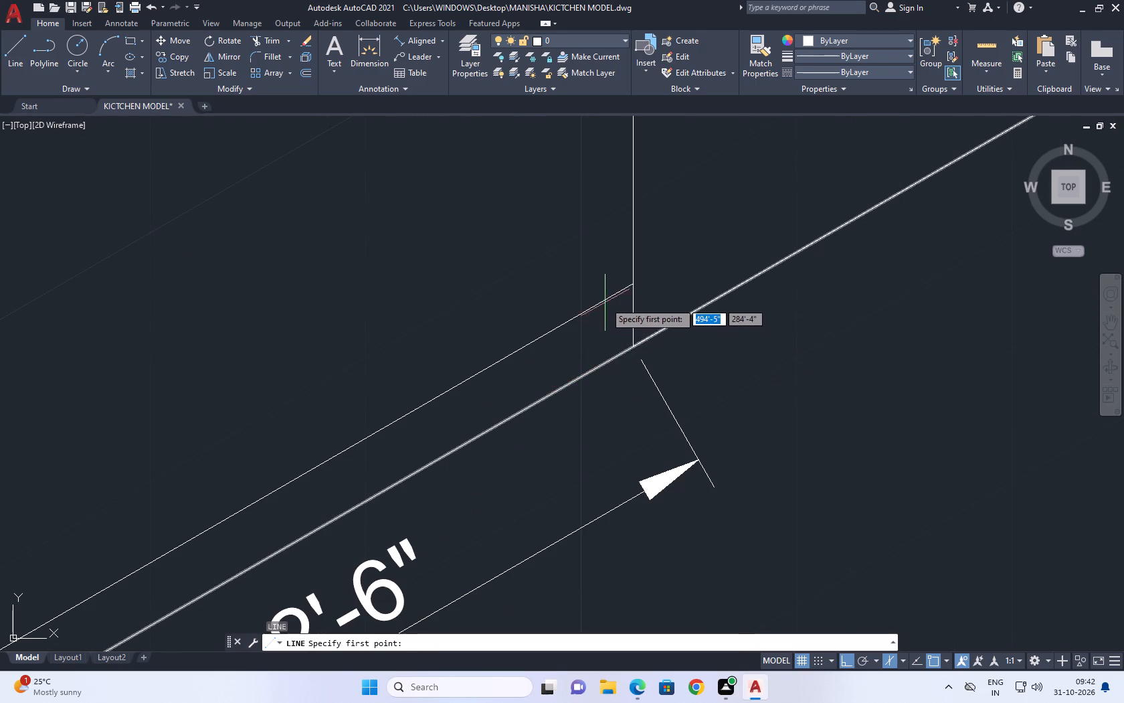
pyautogui.click(599, 297)
pyautogui.click(615, 412)
pyautogui.press('space')
# Trim the part of the short vertical line that extends below the cabinet's base line.
pyautogui.press('t')
pyautogui.press('r')
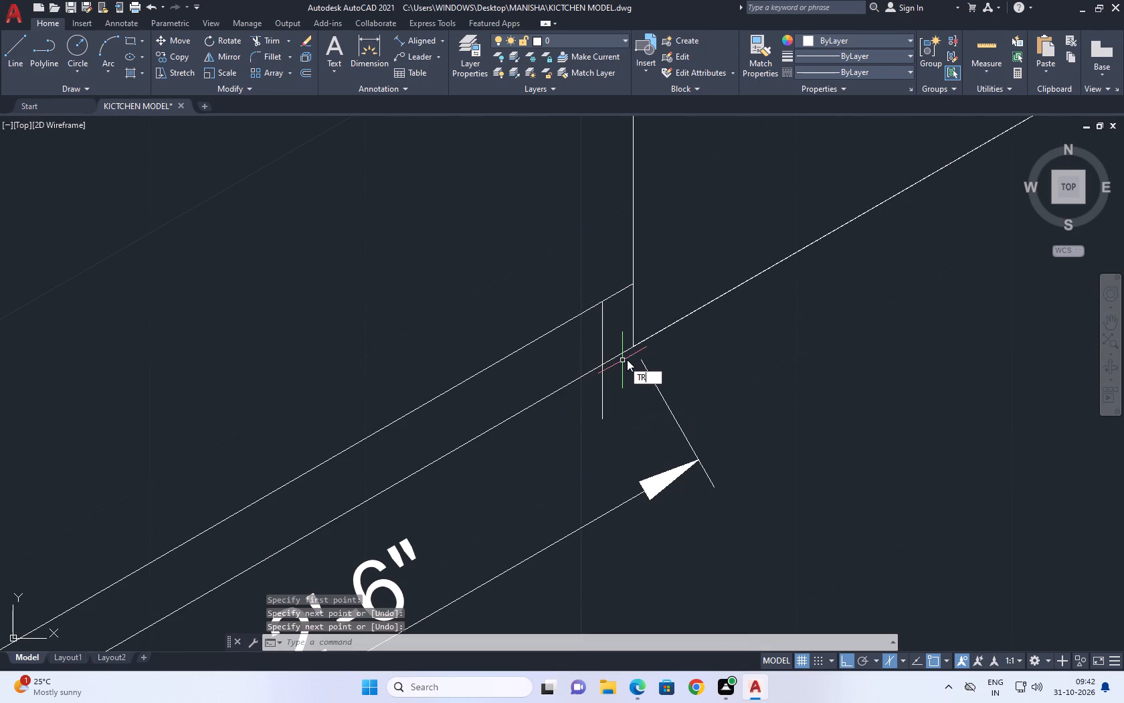
pyautogui.press('space')
pyautogui.click(626, 380)
pyautogui.click(568, 403)
pyautogui.scroll(-2, 638, 354)
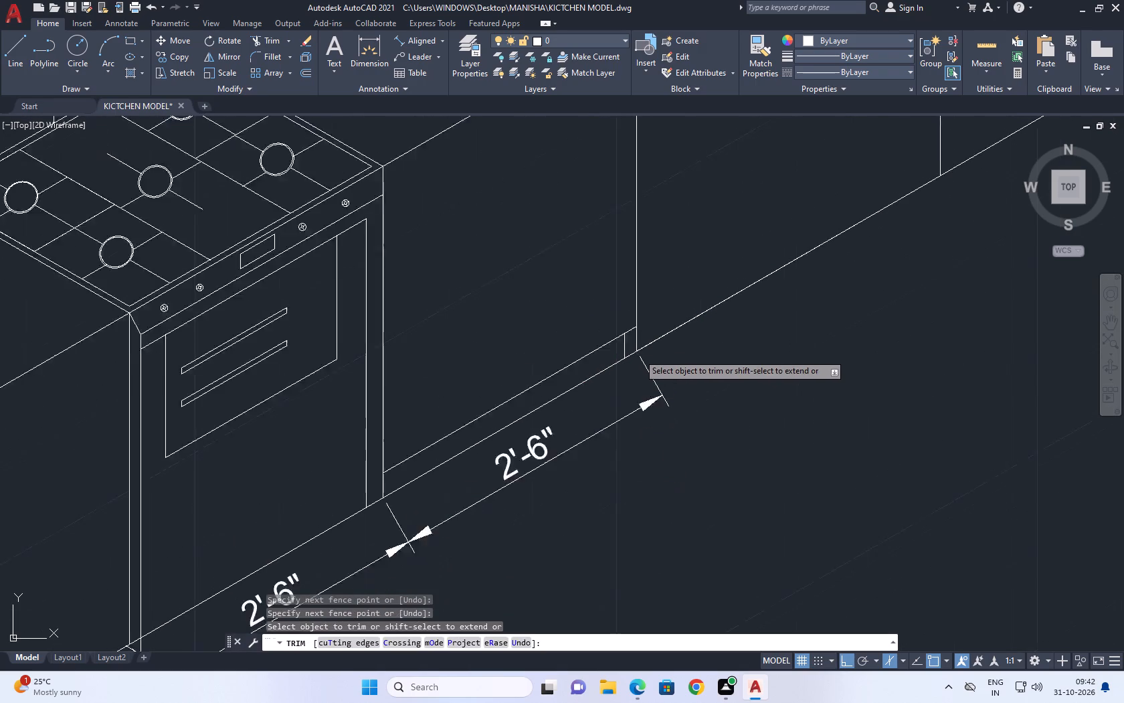
pyautogui.scroll(-1, 638, 354)
pyautogui.press('space')
# Draw a line about 2" along the base from the cabinet's left bottom corner, continuing vertically up past the toe-kick line.
pyautogui.scroll(2, 474, 437)
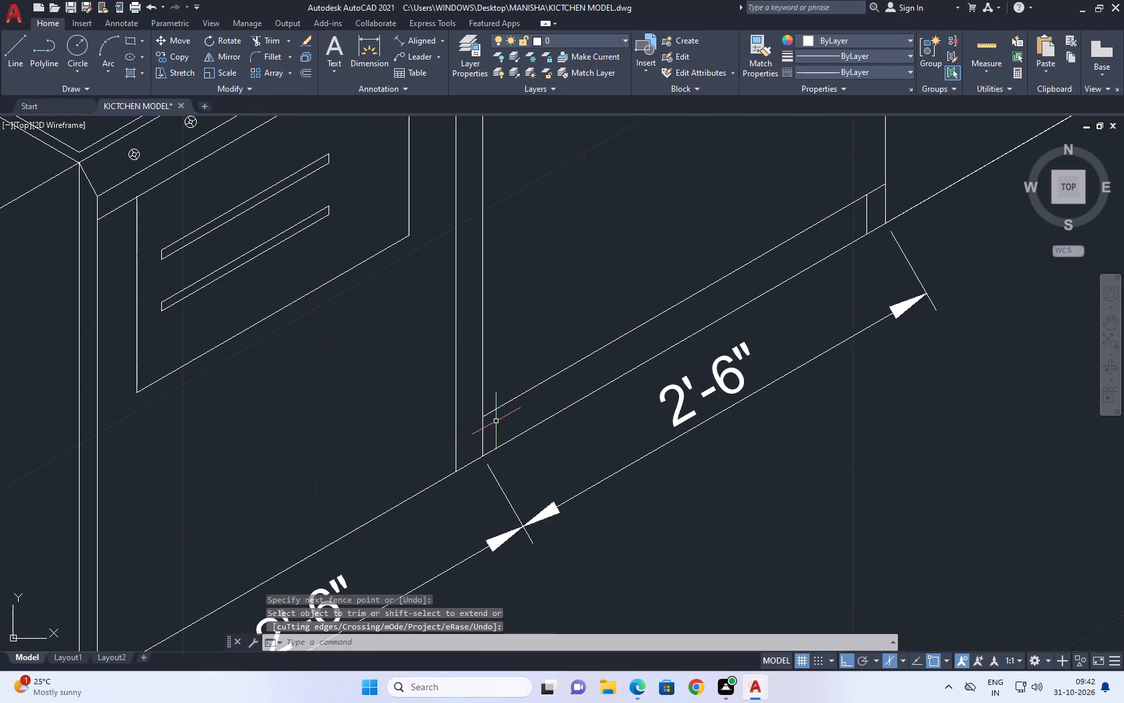
pyautogui.click(8, 42)
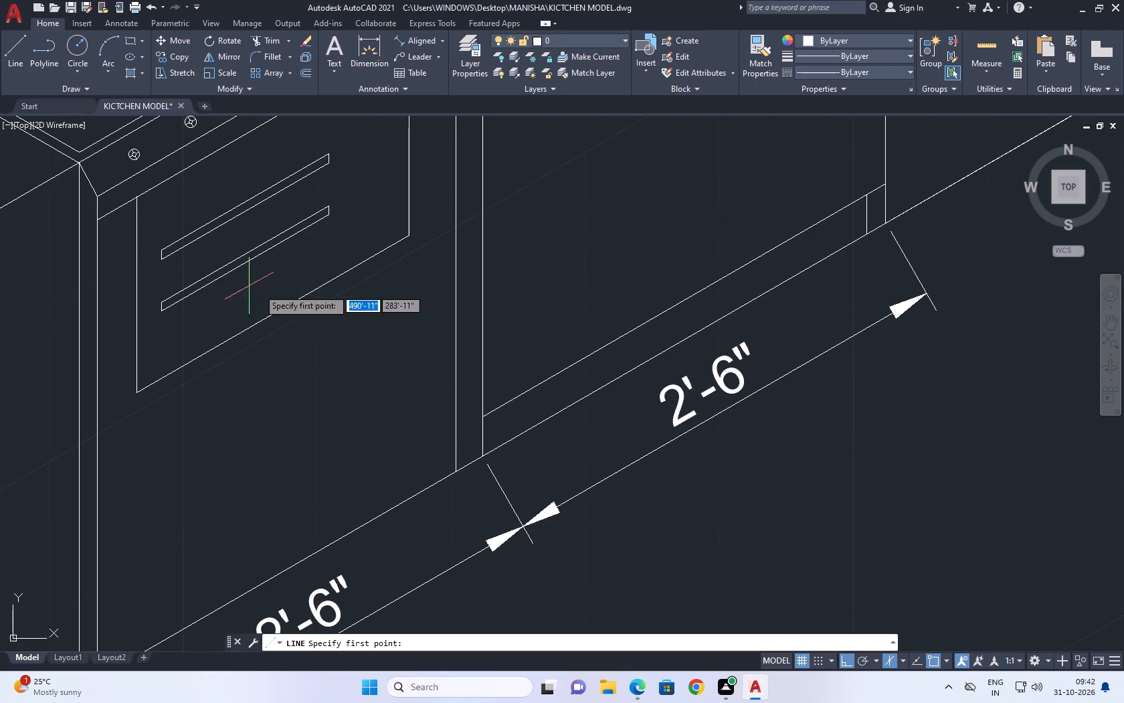
pyautogui.click(500, 455)
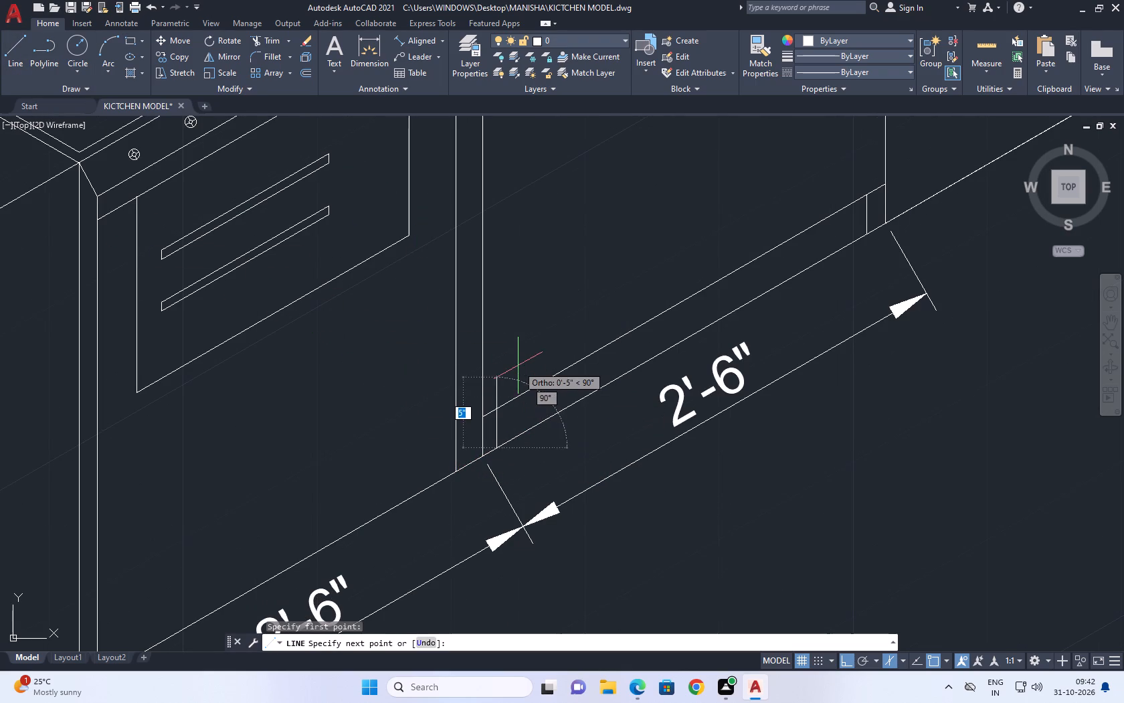
pyautogui.press('Escape')
pyautogui.press('space')
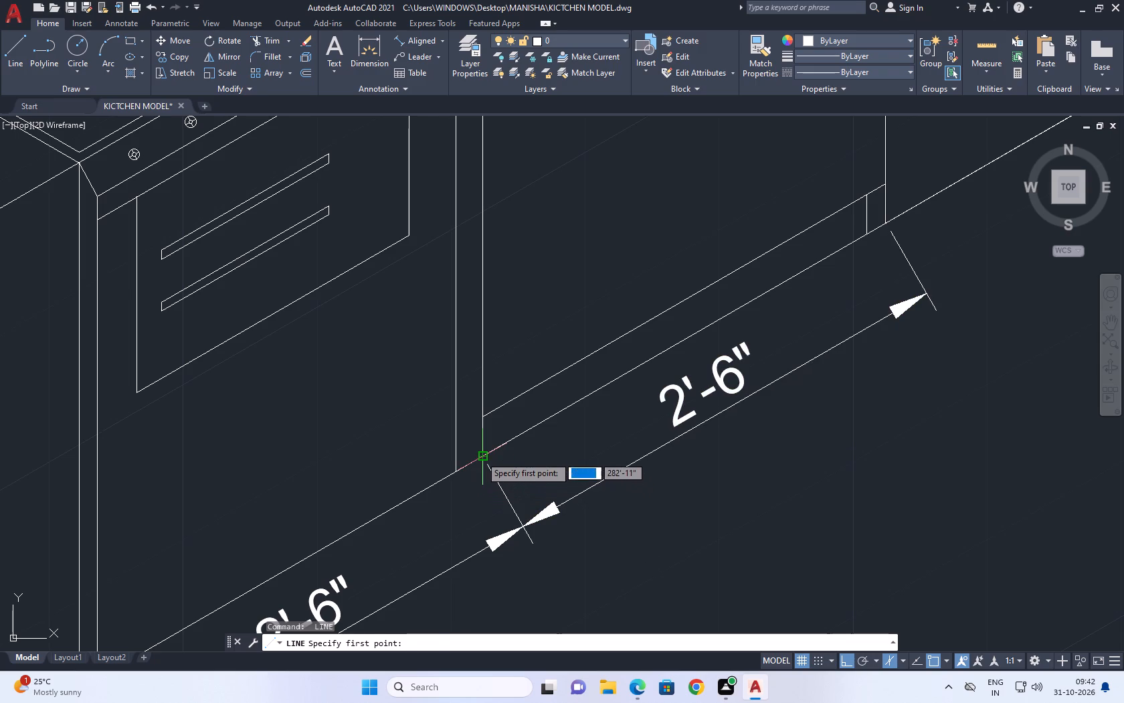
pyautogui.click(480, 456)
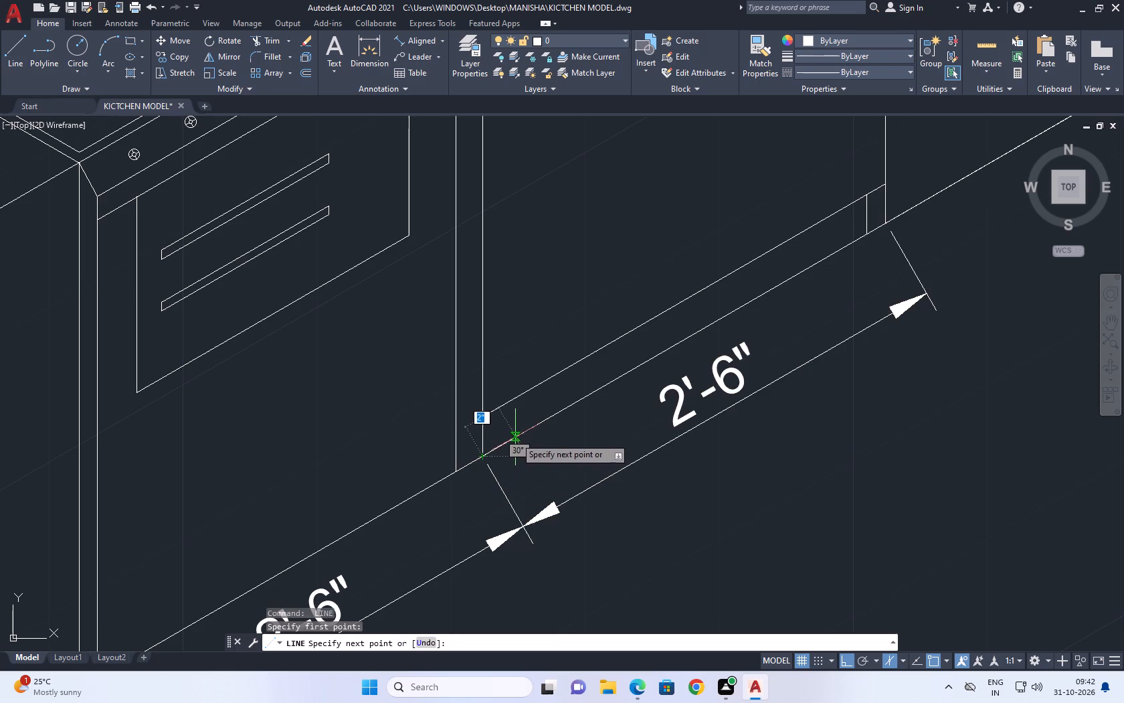
pyautogui.click(510, 441)
pyautogui.click(501, 363)
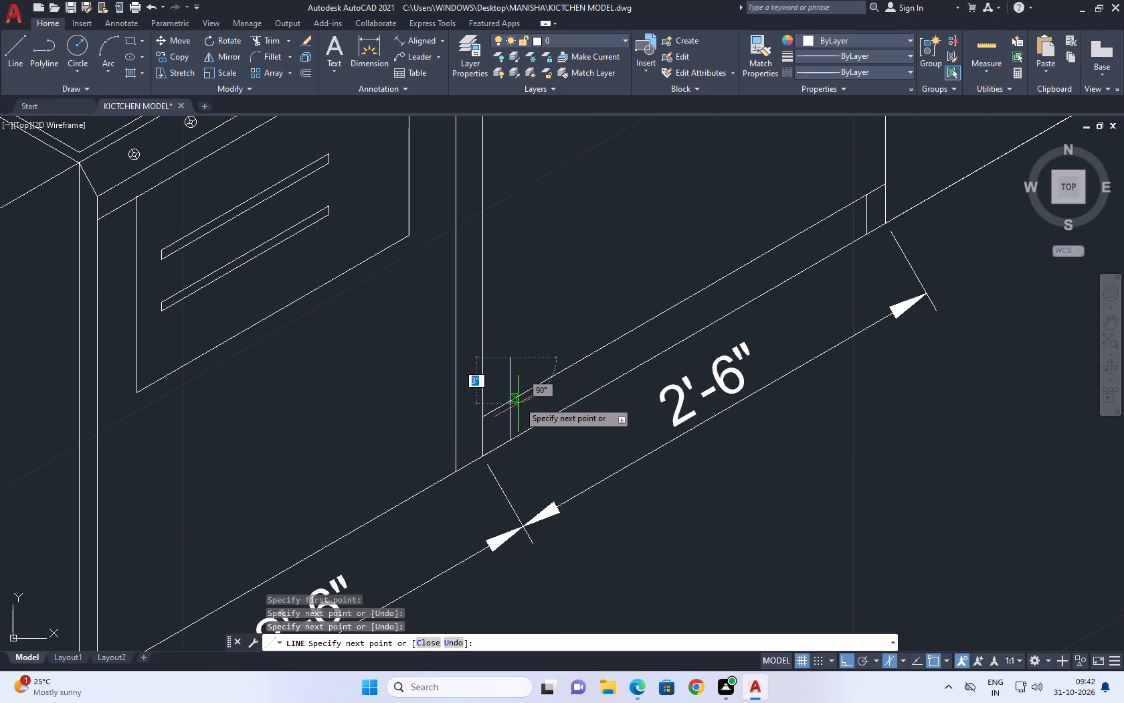
pyautogui.press('Escape')
# Trim the part of the new vertical line that extends above the toe-kick line.
pyautogui.press('t')
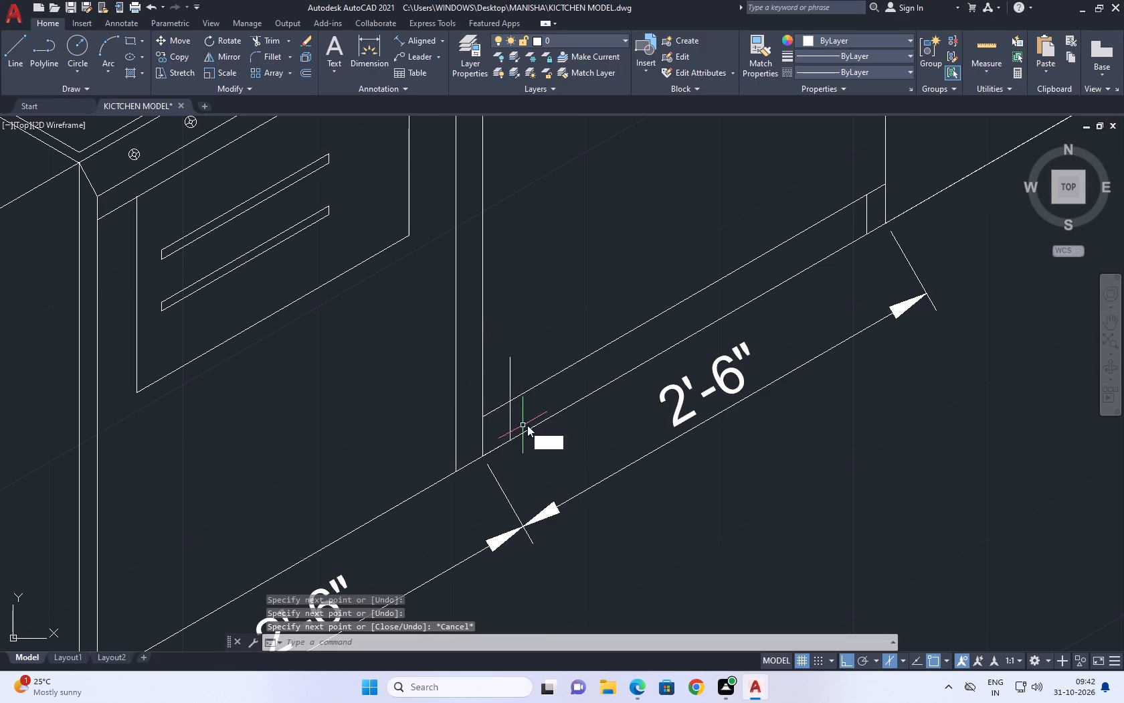
pyautogui.press('r')
pyautogui.press('space')
pyautogui.click(510, 376)
pyautogui.press('space')
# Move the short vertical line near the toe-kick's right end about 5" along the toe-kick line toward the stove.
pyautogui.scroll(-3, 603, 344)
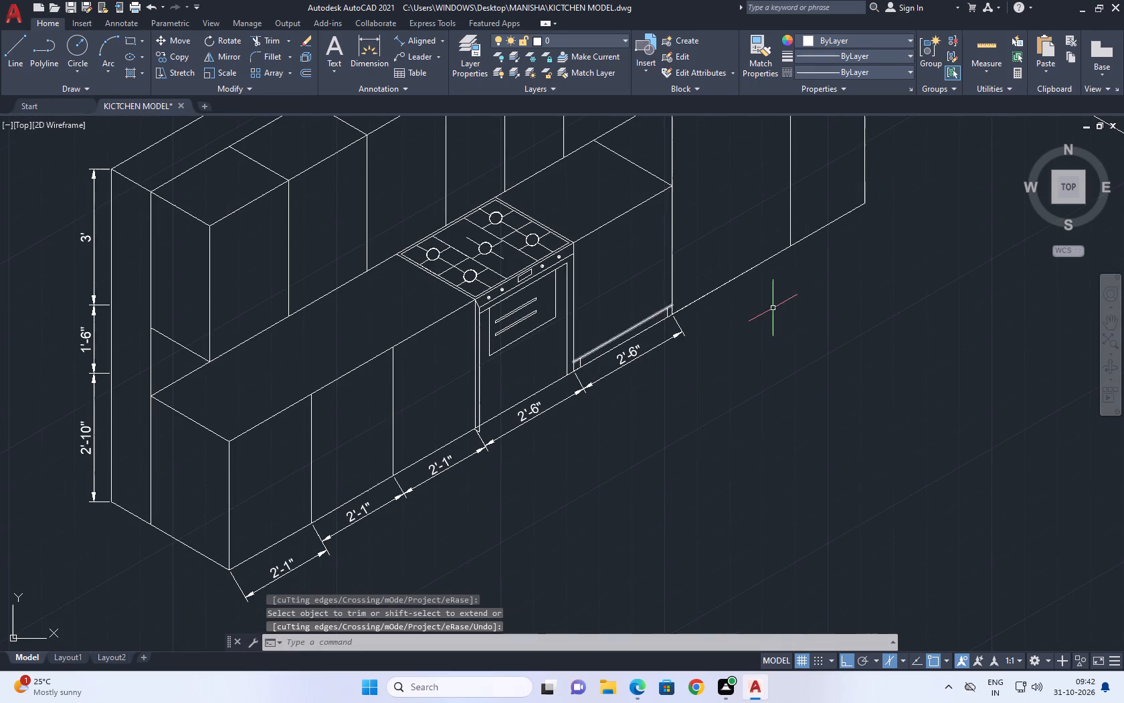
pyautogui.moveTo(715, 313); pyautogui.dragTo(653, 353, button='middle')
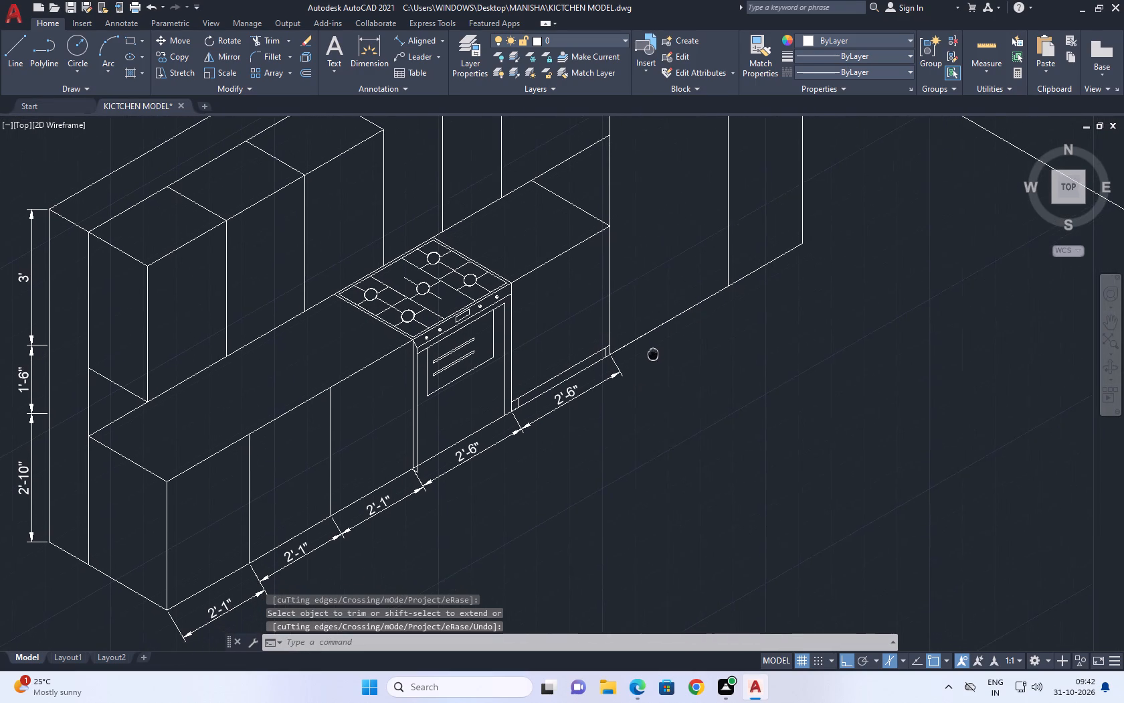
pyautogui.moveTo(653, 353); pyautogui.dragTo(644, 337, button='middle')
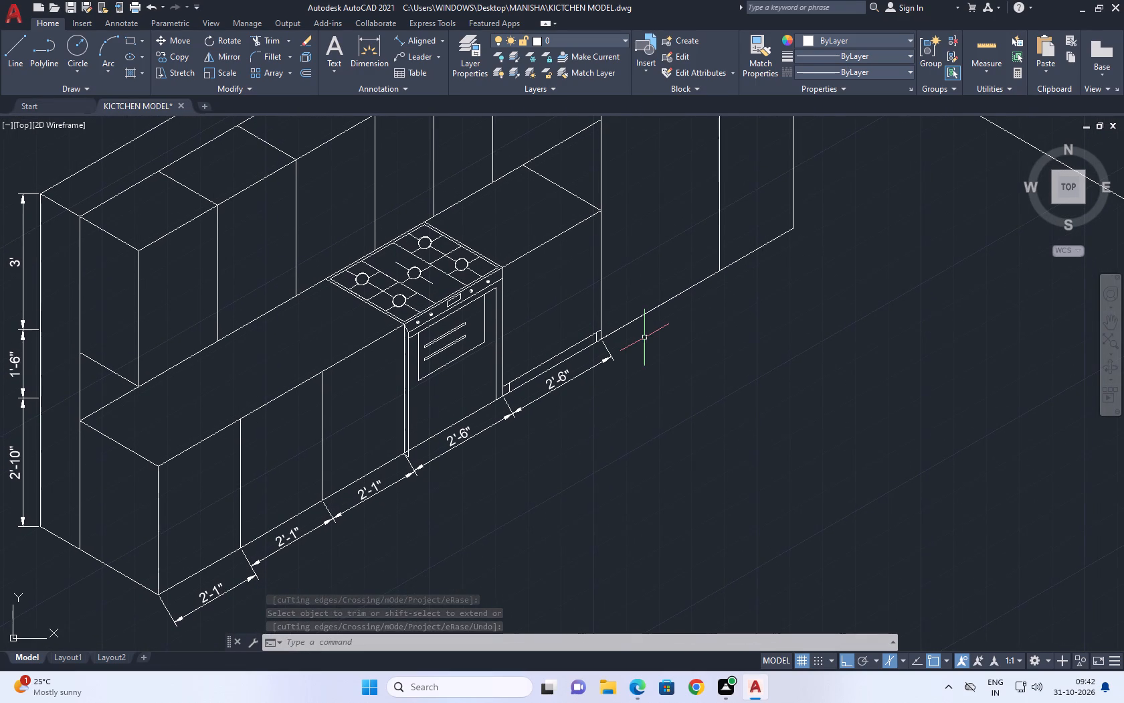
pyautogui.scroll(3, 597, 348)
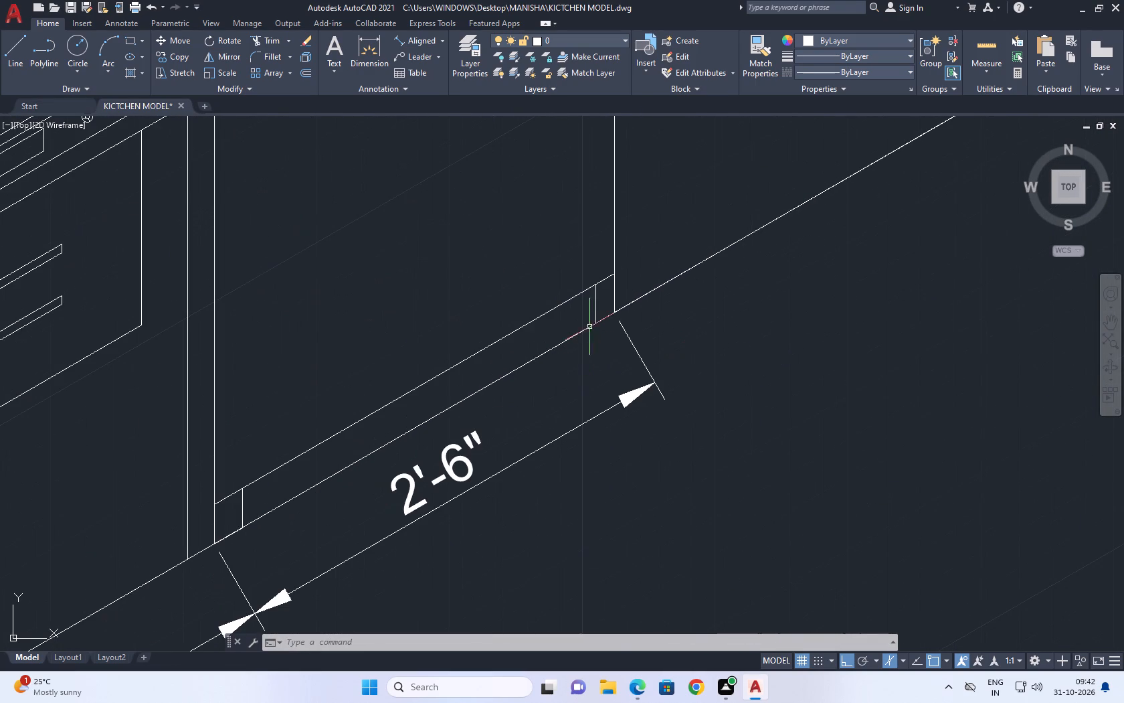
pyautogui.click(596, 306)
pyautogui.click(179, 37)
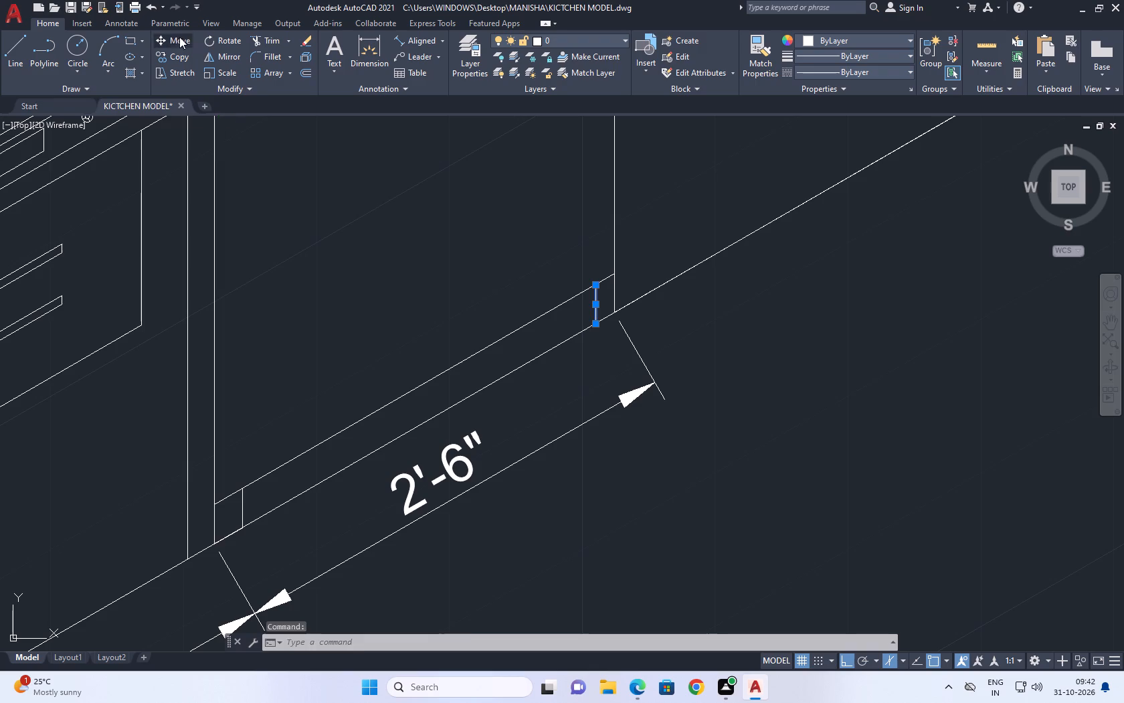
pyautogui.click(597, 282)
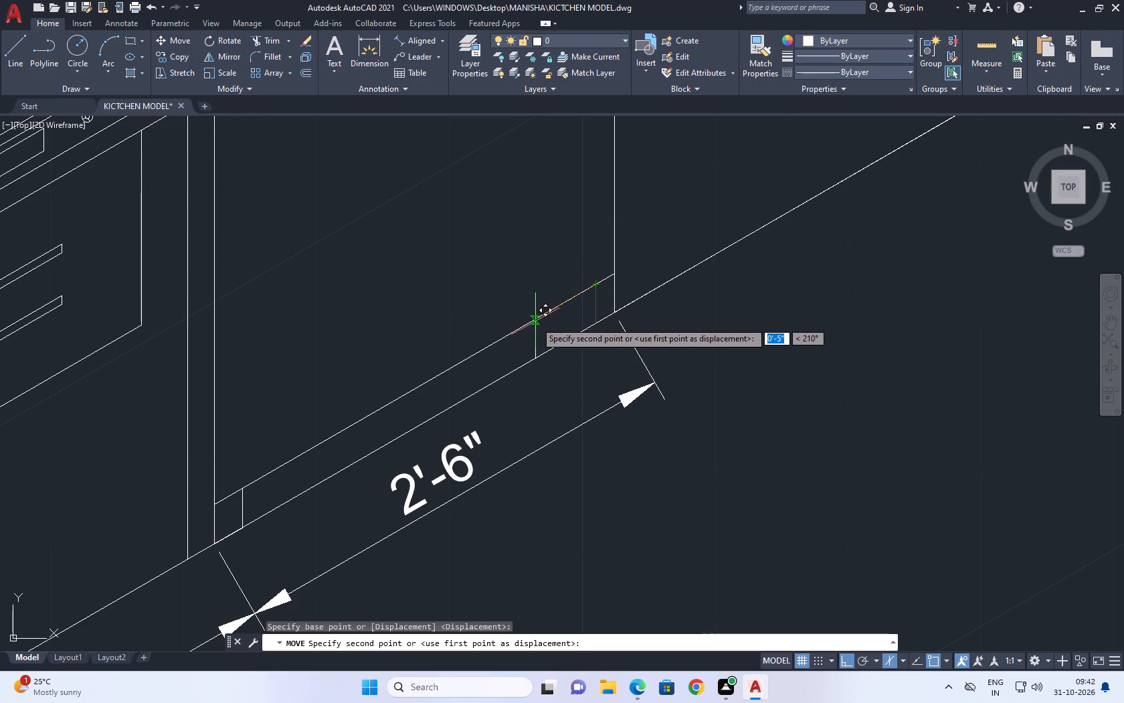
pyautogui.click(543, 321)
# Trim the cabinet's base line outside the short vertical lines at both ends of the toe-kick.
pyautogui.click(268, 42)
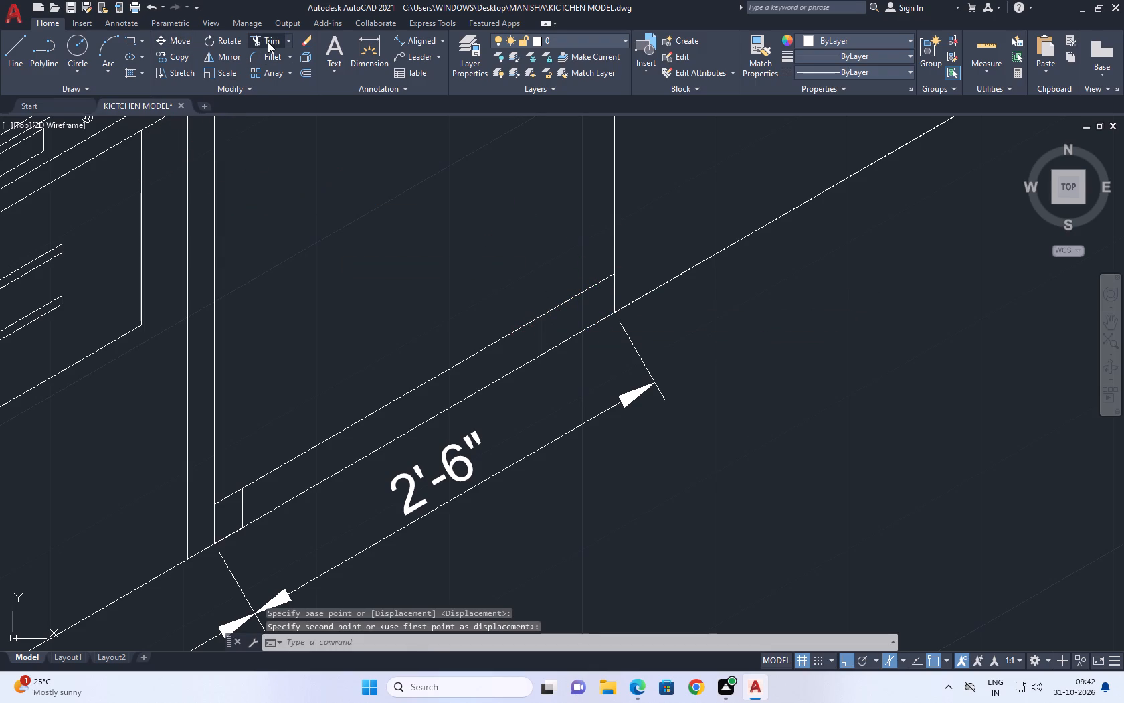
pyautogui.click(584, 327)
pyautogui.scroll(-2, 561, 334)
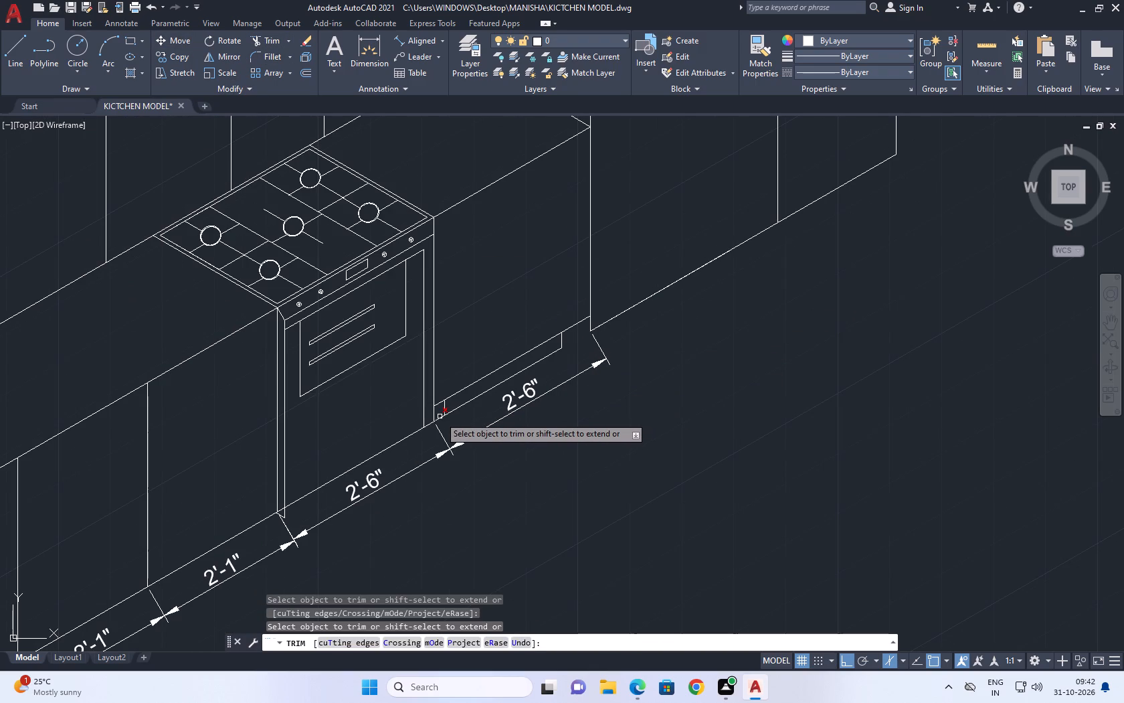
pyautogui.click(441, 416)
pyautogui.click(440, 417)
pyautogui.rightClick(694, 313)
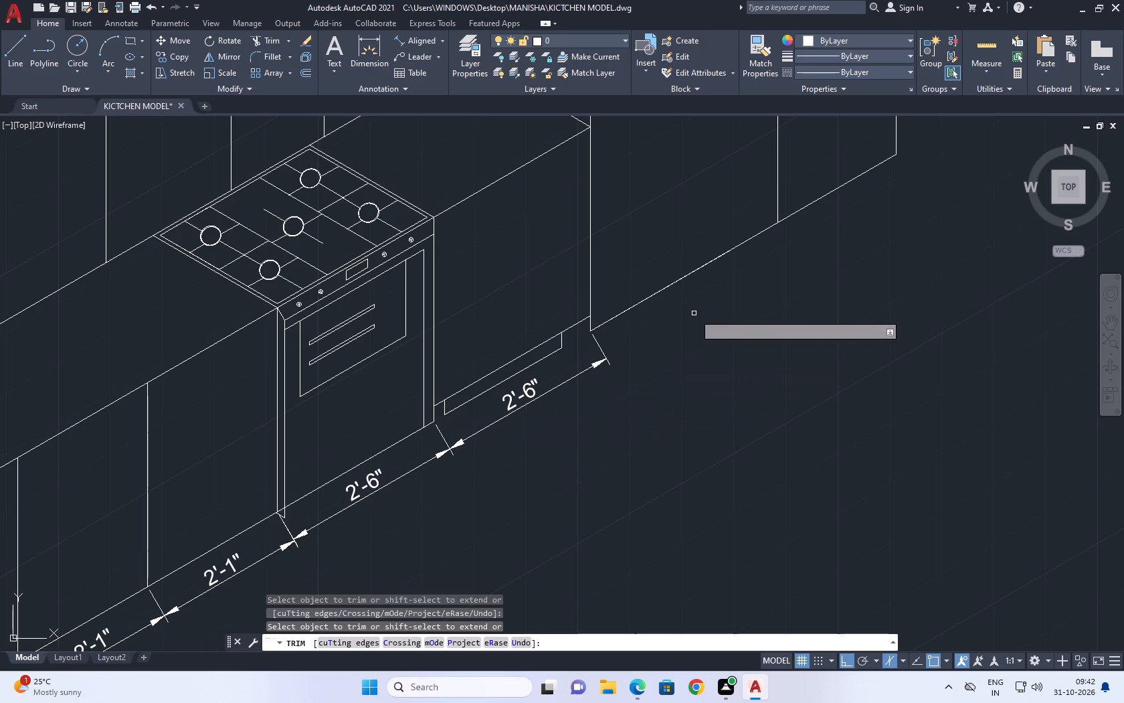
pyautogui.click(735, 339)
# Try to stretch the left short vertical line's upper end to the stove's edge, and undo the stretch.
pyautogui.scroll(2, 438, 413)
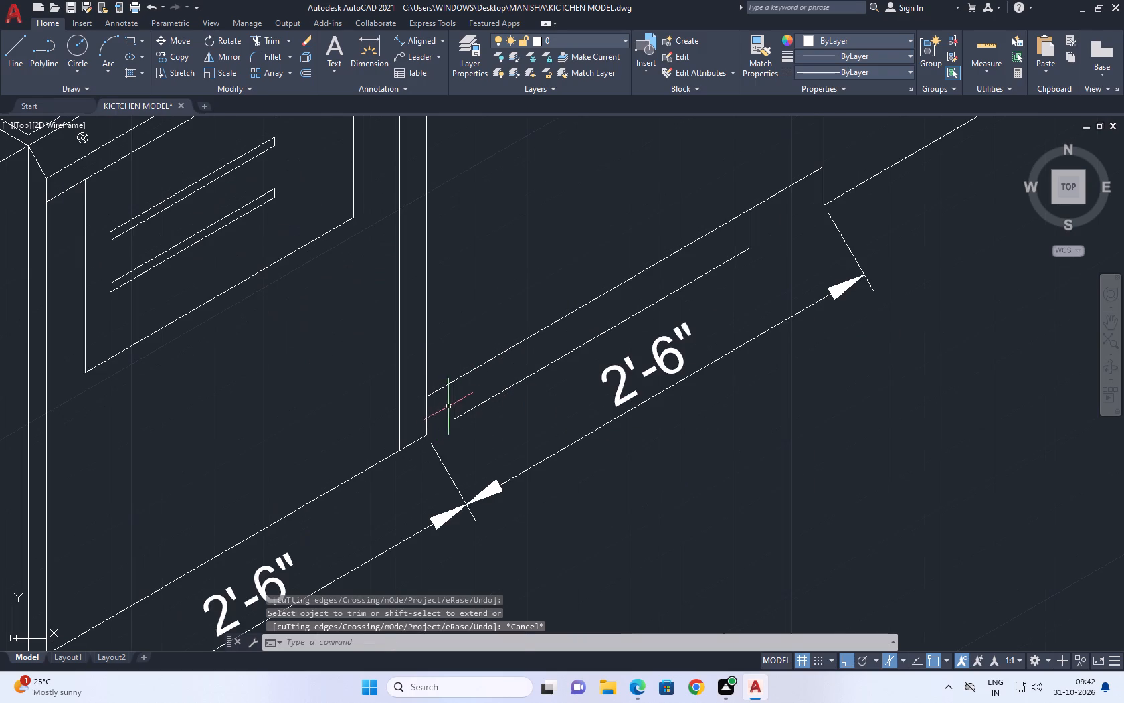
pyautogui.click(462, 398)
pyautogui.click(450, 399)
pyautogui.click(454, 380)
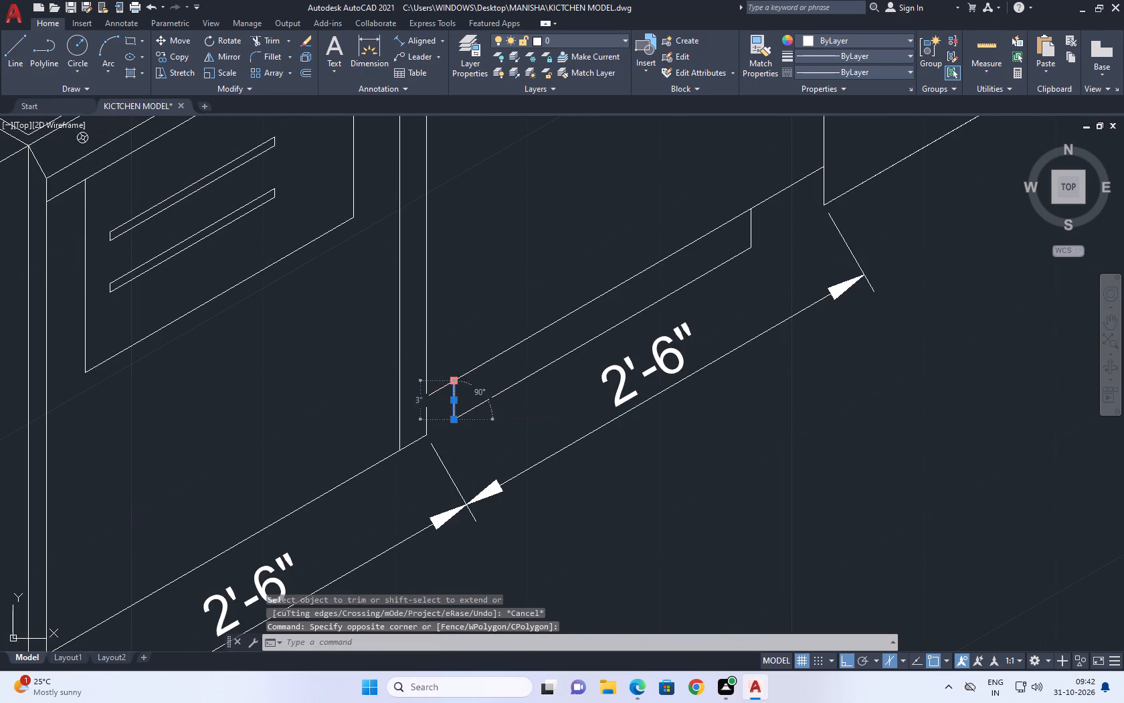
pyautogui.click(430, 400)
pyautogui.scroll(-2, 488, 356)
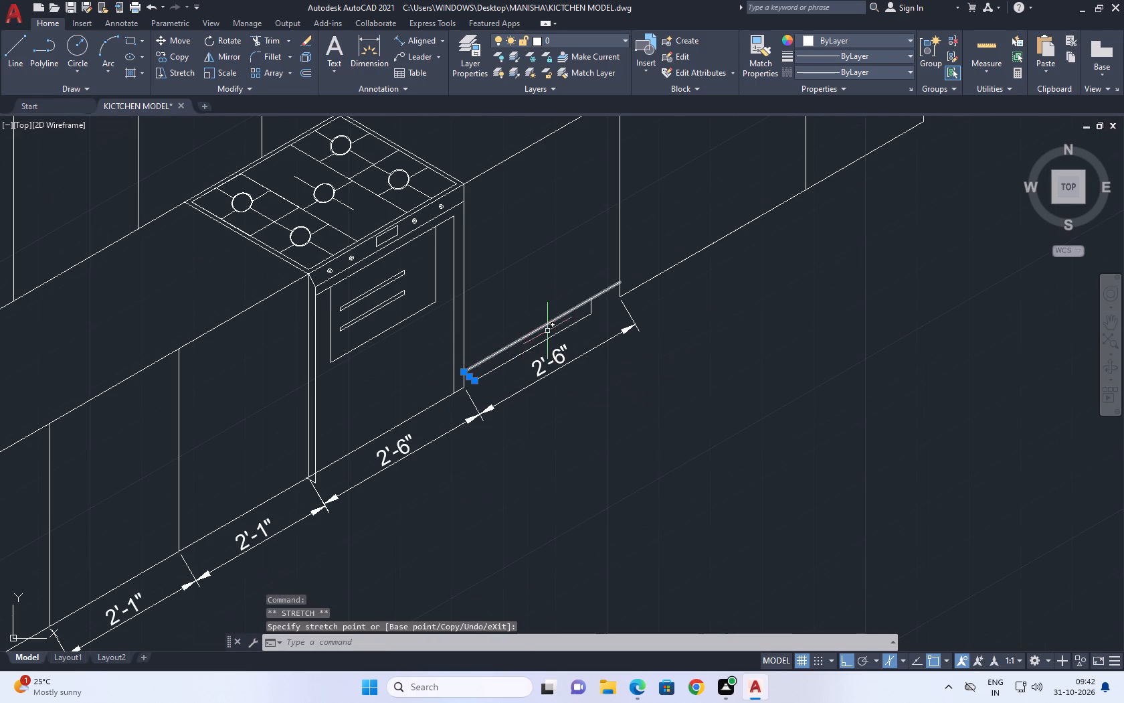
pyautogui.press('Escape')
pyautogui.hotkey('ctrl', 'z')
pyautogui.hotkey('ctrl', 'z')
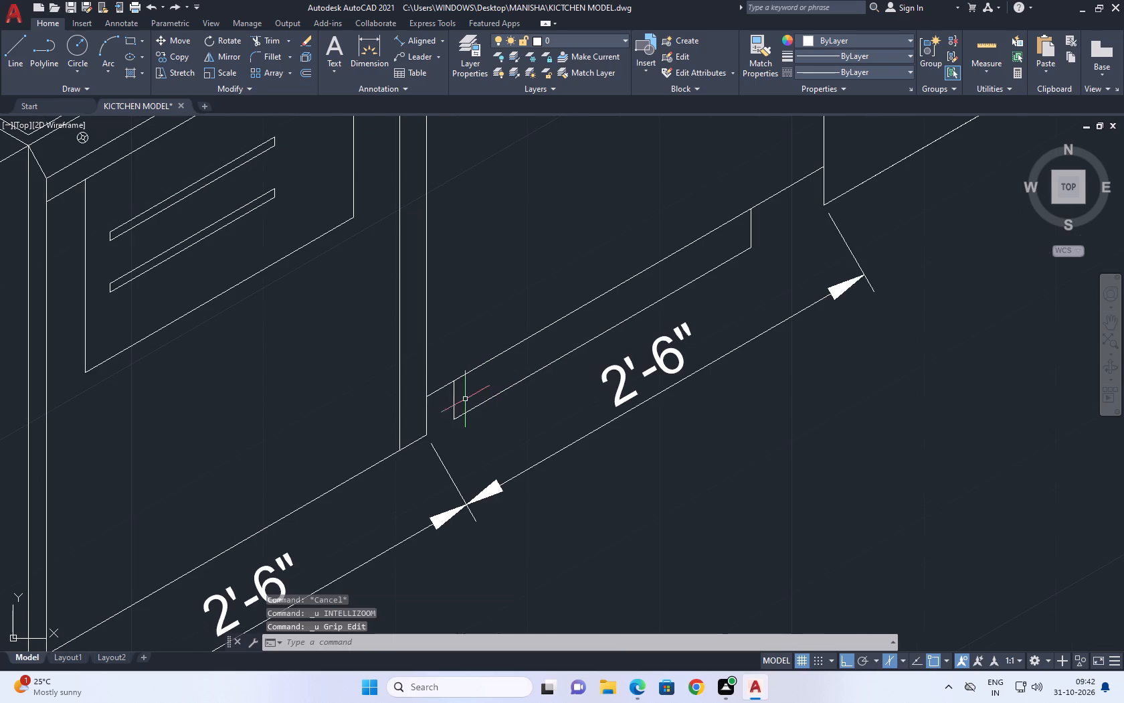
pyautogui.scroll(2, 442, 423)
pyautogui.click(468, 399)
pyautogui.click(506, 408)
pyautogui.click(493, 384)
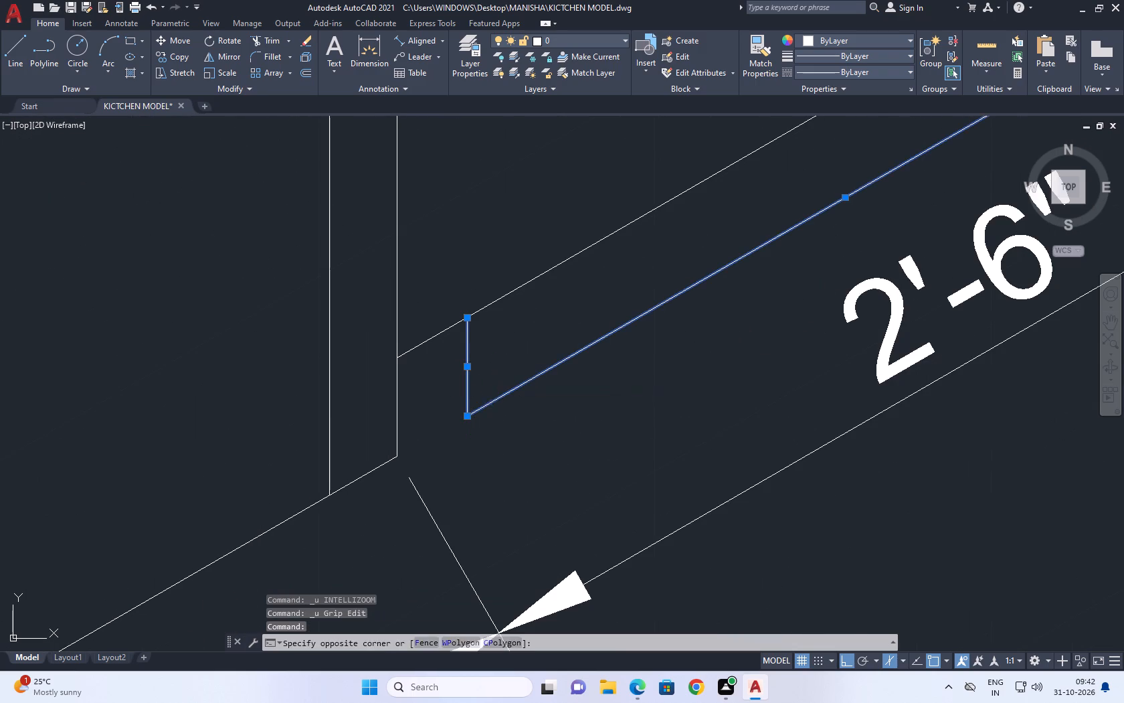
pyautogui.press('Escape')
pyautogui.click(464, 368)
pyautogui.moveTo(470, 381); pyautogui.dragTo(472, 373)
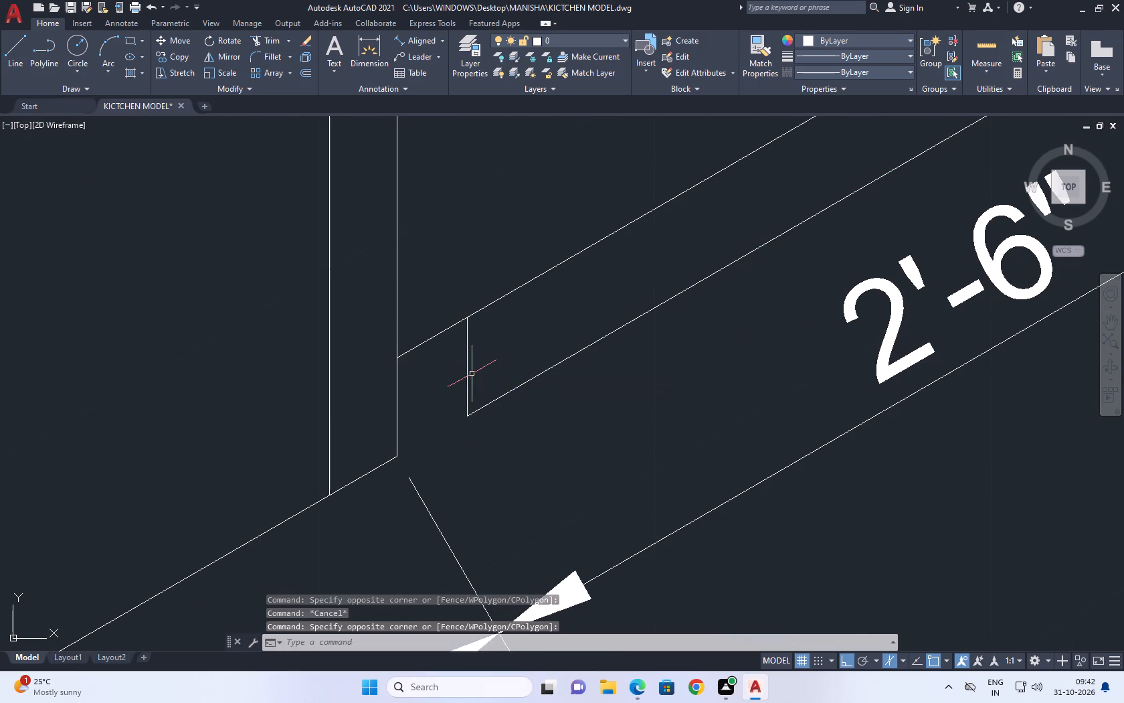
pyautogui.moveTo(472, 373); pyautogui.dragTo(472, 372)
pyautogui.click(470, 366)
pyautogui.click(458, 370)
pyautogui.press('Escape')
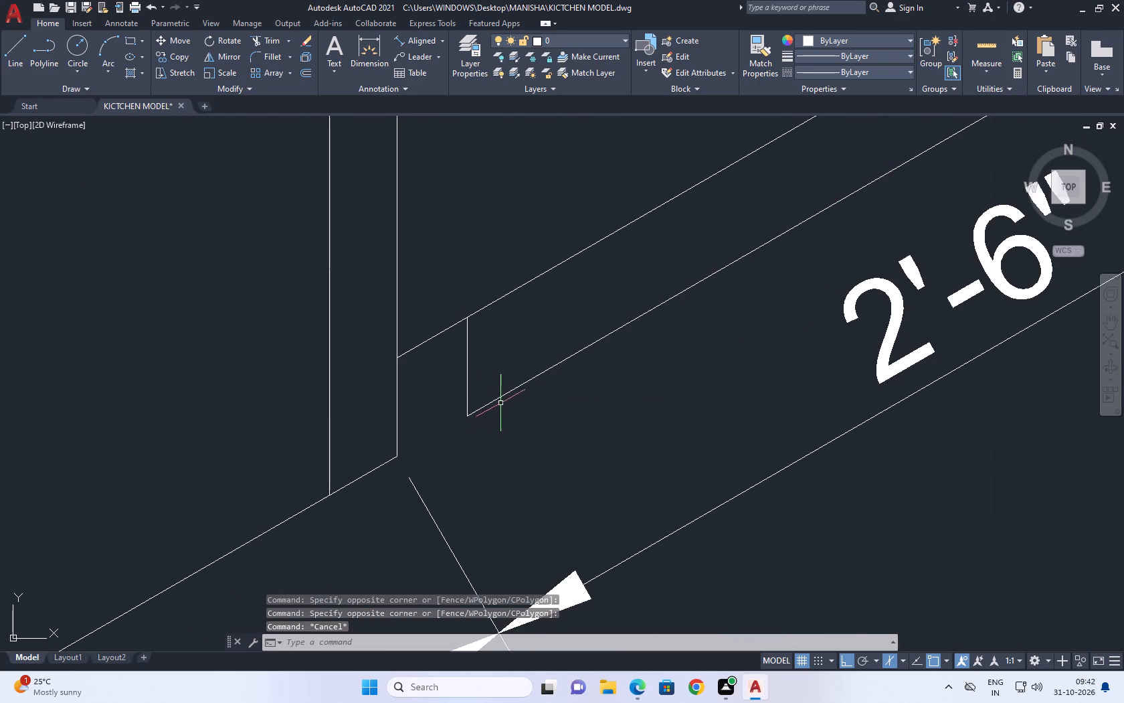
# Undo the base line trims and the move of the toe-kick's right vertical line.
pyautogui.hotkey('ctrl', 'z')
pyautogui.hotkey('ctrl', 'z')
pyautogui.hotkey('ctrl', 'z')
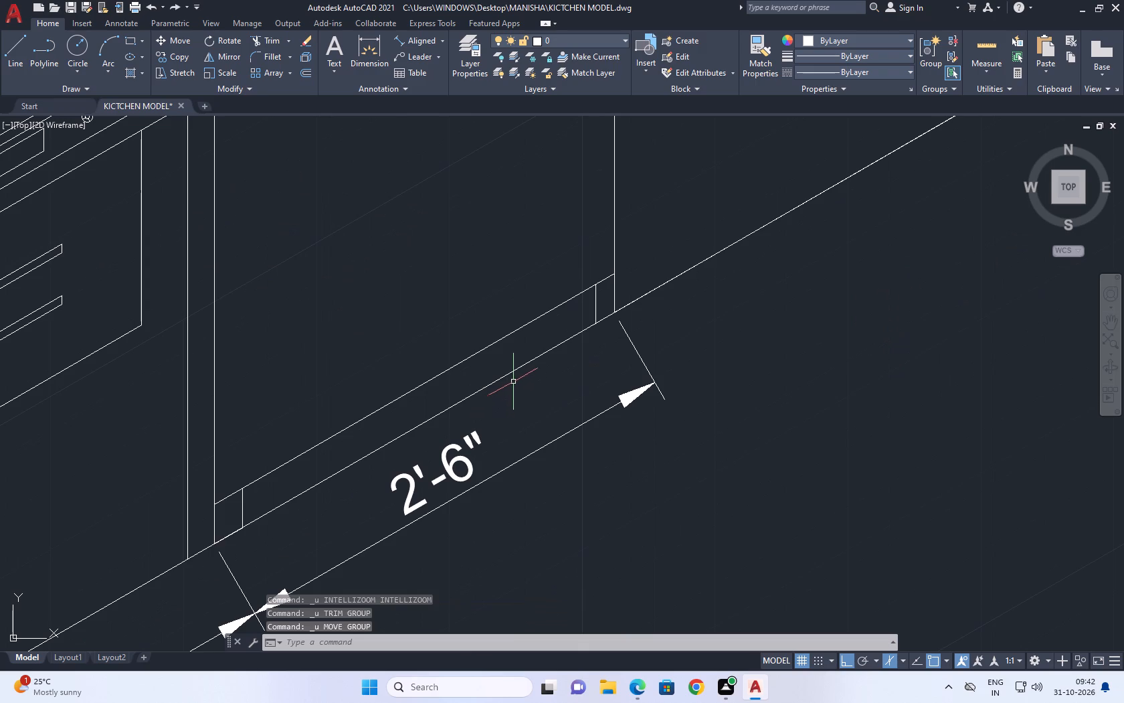
# Move the toe-kick's right vertical line farther in from the cabinet's right edge, placing its upper end on the toe-kick line.
pyautogui.scroll(1, 590, 319)
pyautogui.click(603, 299)
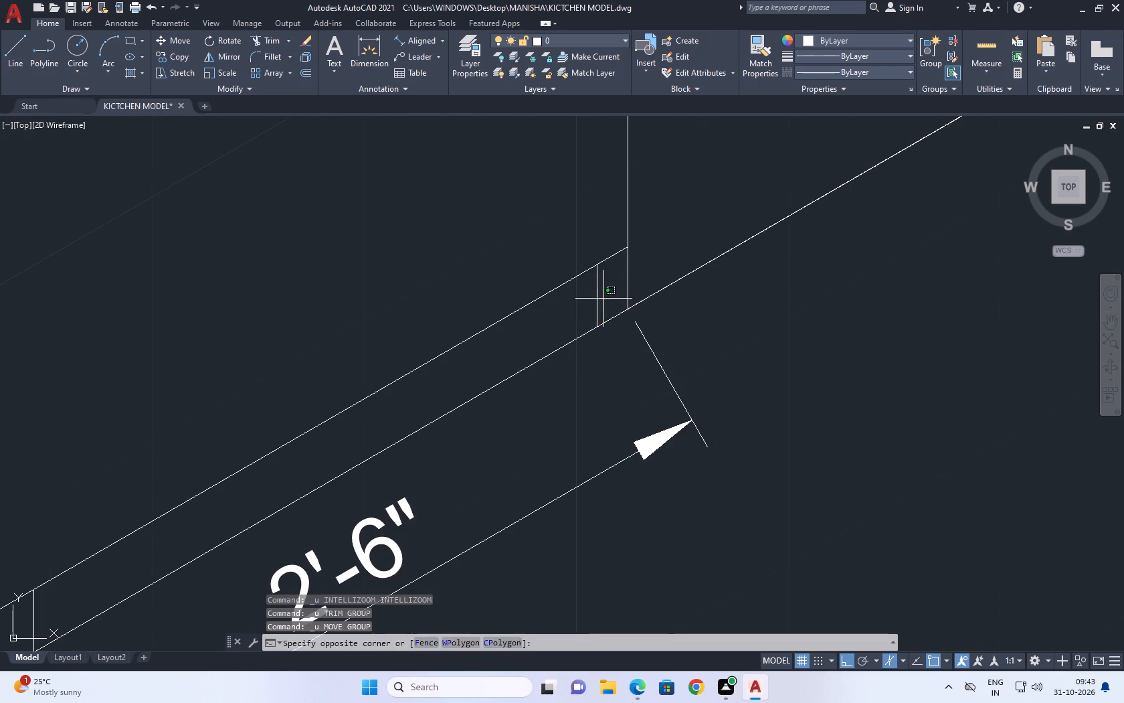
pyautogui.click(594, 305)
pyautogui.press('m')
pyautogui.press('space')
pyautogui.click(585, 311)
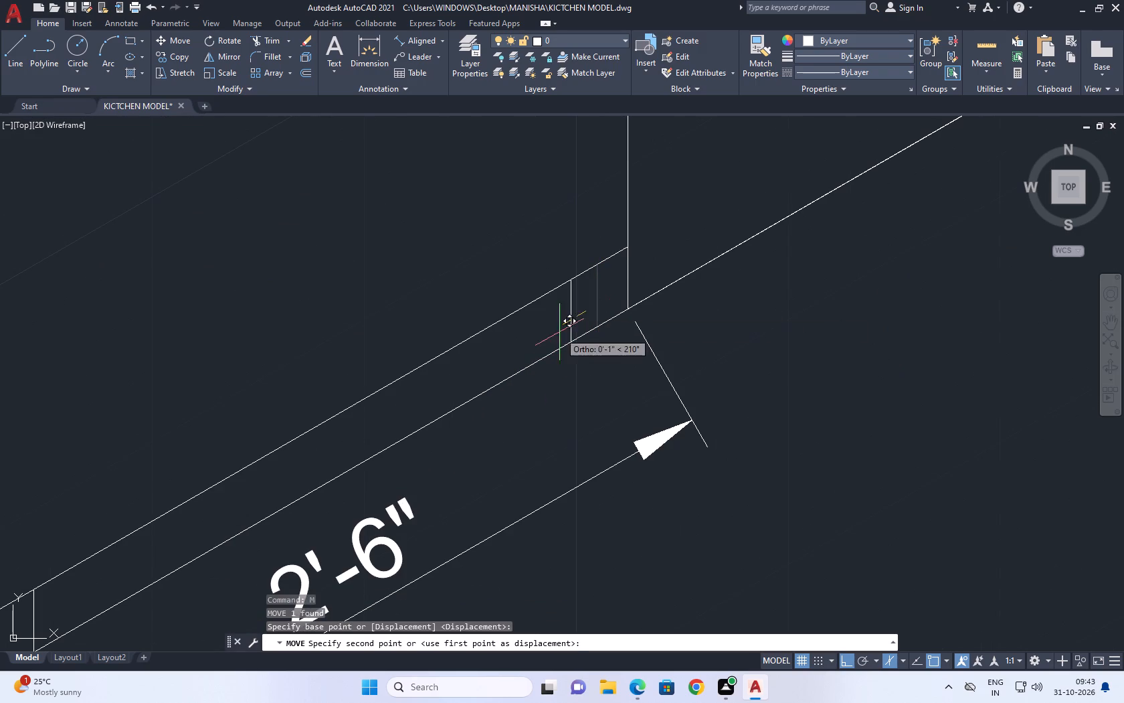
pyautogui.click(531, 358)
pyautogui.click(552, 337)
pyautogui.click(535, 319)
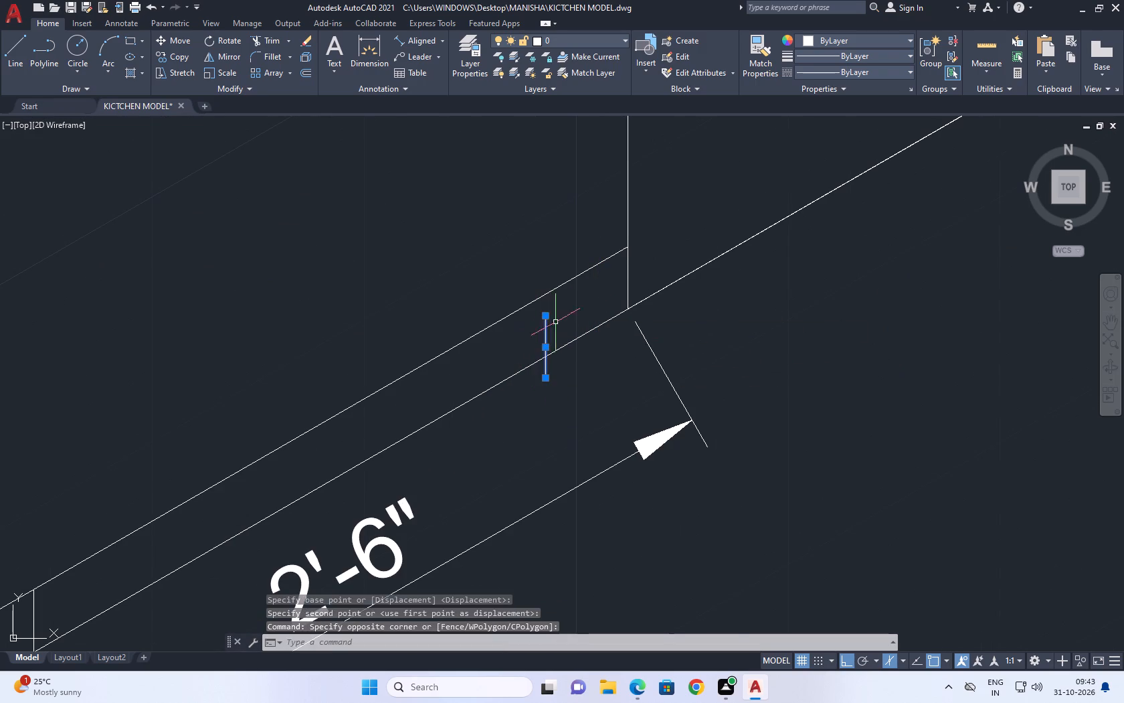
pyautogui.moveTo(563, 330); pyautogui.dragTo(573, 361, button='middle')
pyautogui.write('M')
pyautogui.press('space')
pyautogui.click(555, 348)
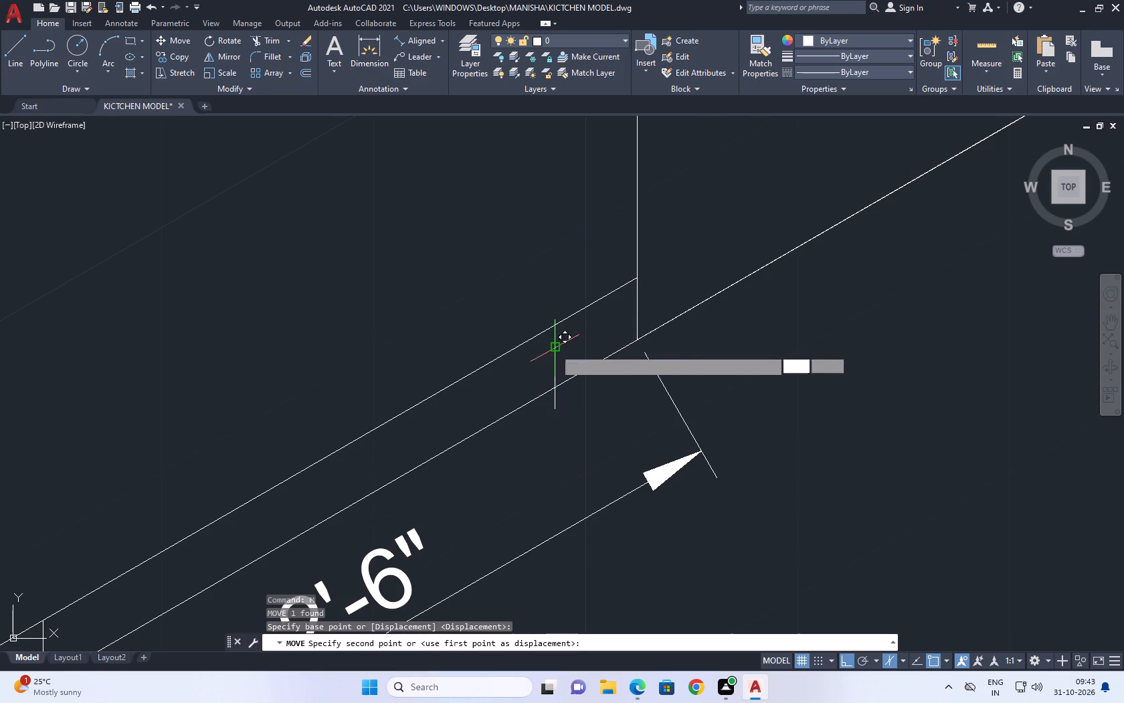
pyautogui.click(506, 352)
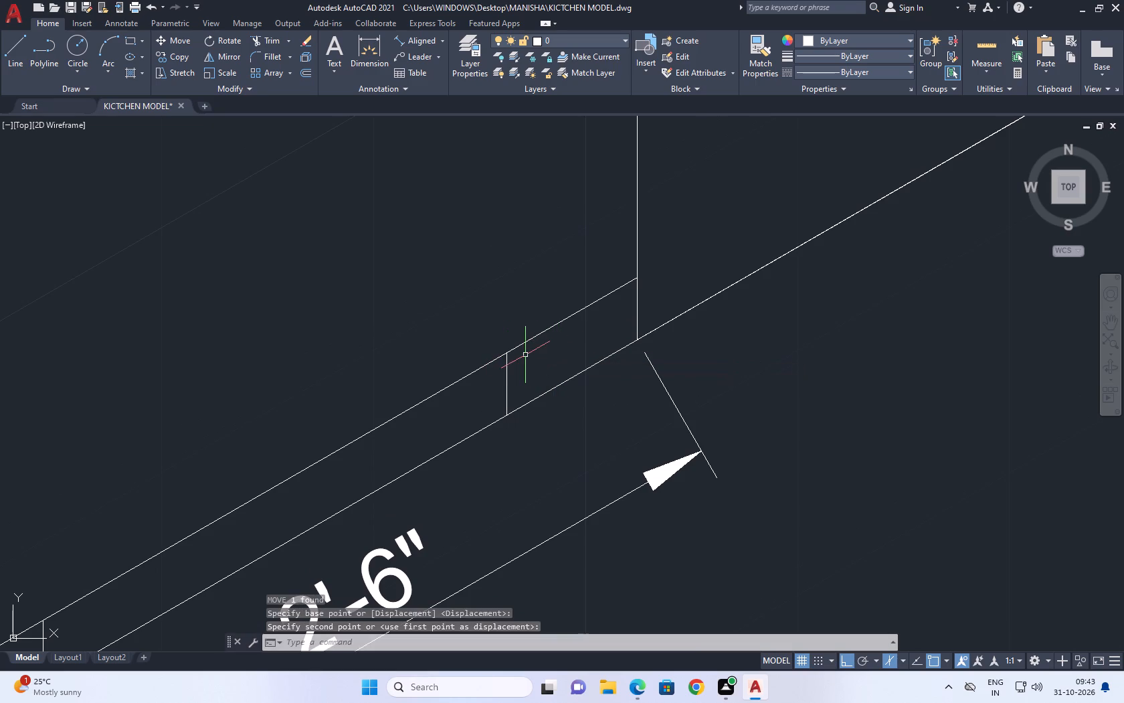
# Trim the base line between the toe-kick's right vertical line and the cabinet's right edge.
pyautogui.press('t')
pyautogui.press('r')
pyautogui.press('space')
pyautogui.click(549, 366)
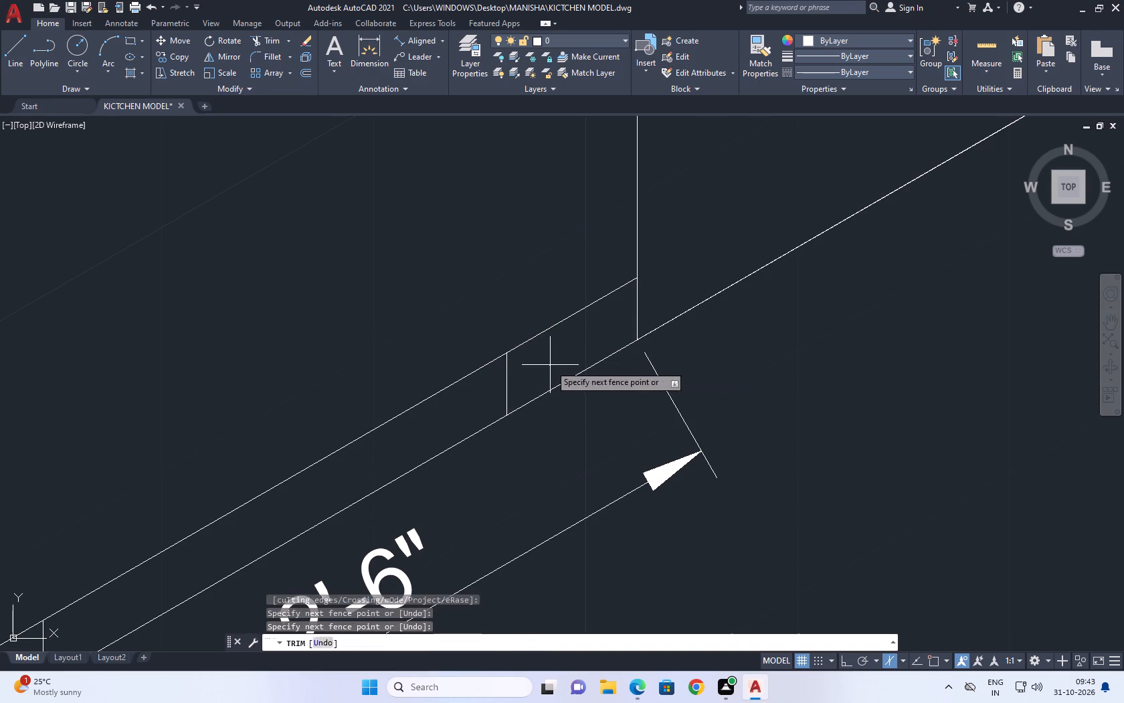
pyautogui.click(549, 396)
pyautogui.scroll(-5, 567, 287)
pyautogui.press('space')
# Erase the short base segment between the stove's right edge and the toe-kick's left vertical line.
pyautogui.scroll(4, 538, 327)
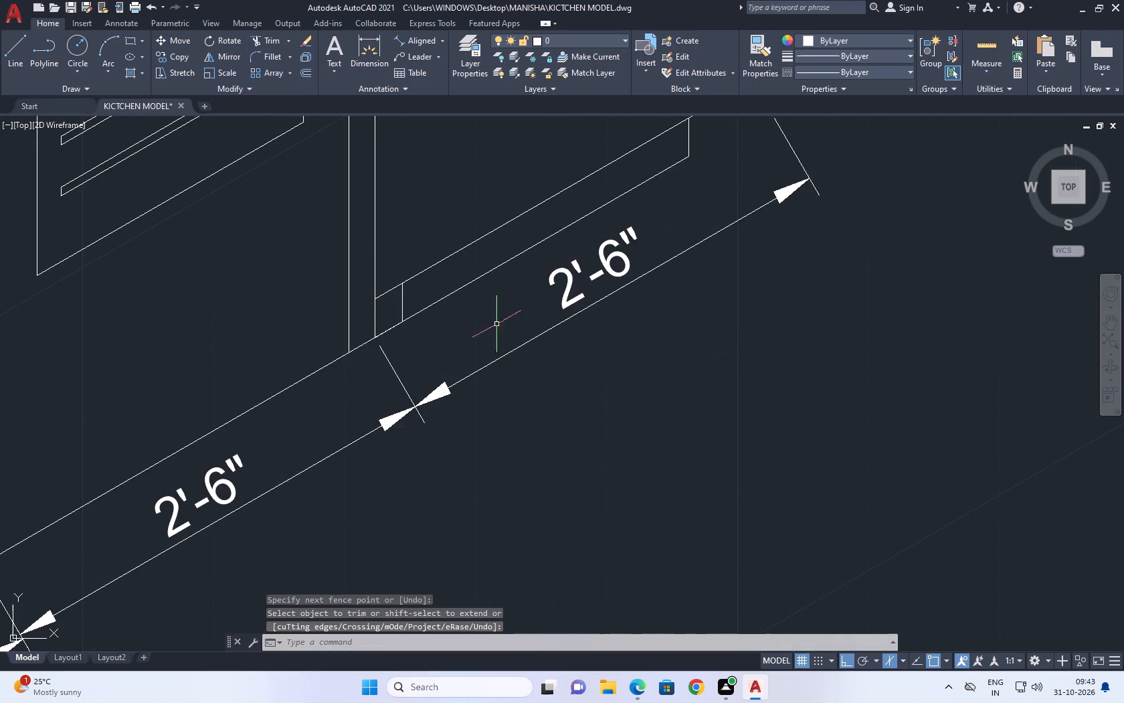
pyautogui.moveTo(484, 315); pyautogui.dragTo(523, 350, button='middle')
pyautogui.scroll(1, 437, 362)
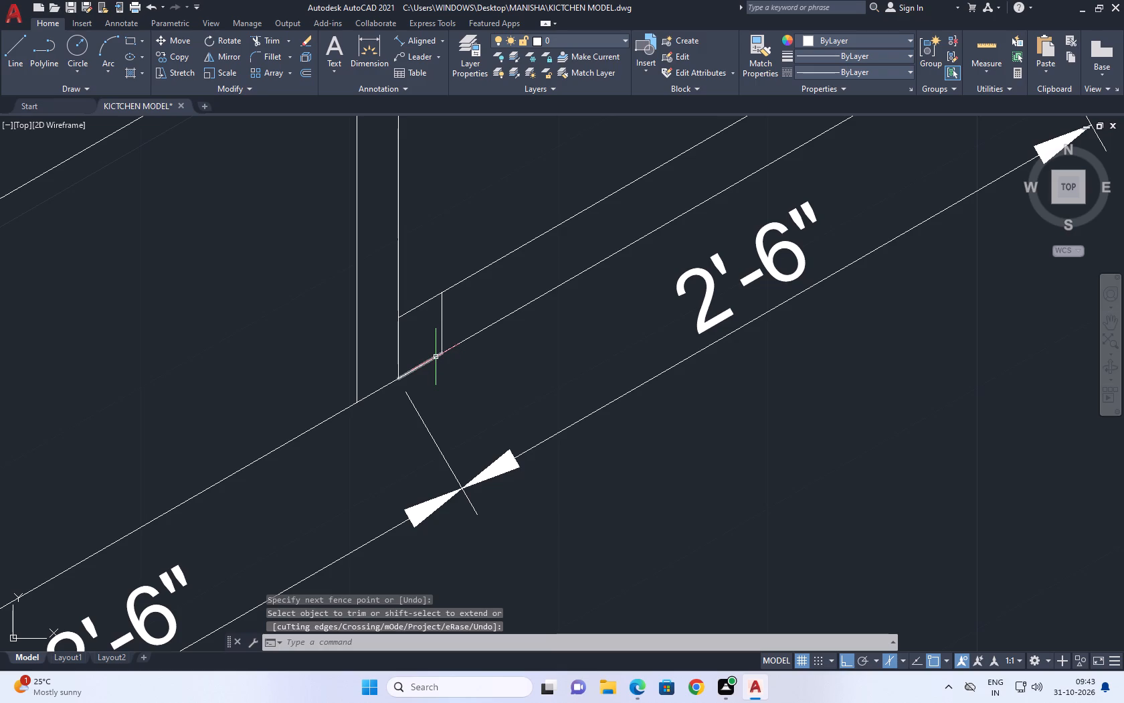
pyautogui.click(436, 357)
pyautogui.moveTo(501, 343); pyautogui.dragTo(531, 364, button='right')
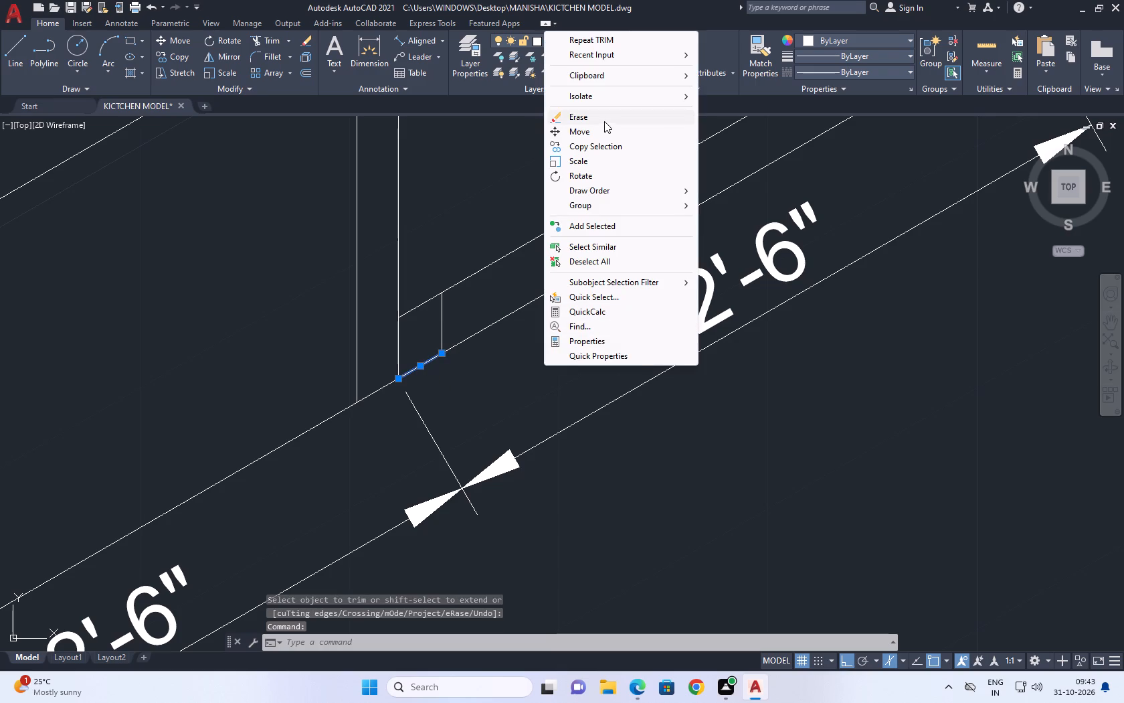
pyautogui.click(605, 119)
pyautogui.scroll(-2, 559, 241)
pyautogui.moveTo(589, 207); pyautogui.dragTo(558, 309, button='middle')
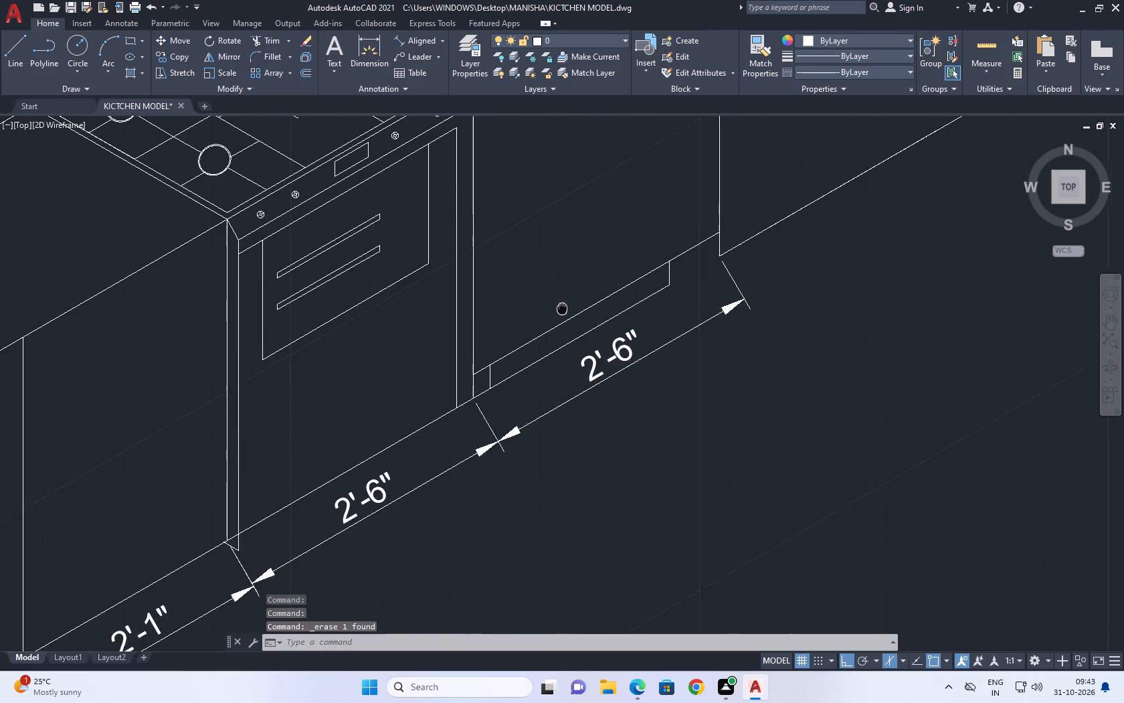
pyautogui.moveTo(558, 309); pyautogui.dragTo(553, 310, button='middle')
pyautogui.scroll(-2, 548, 304)
pyautogui.moveTo(634, 308); pyautogui.dragTo(634, 325, button='middle')
pyautogui.scroll(-1, 634, 321)
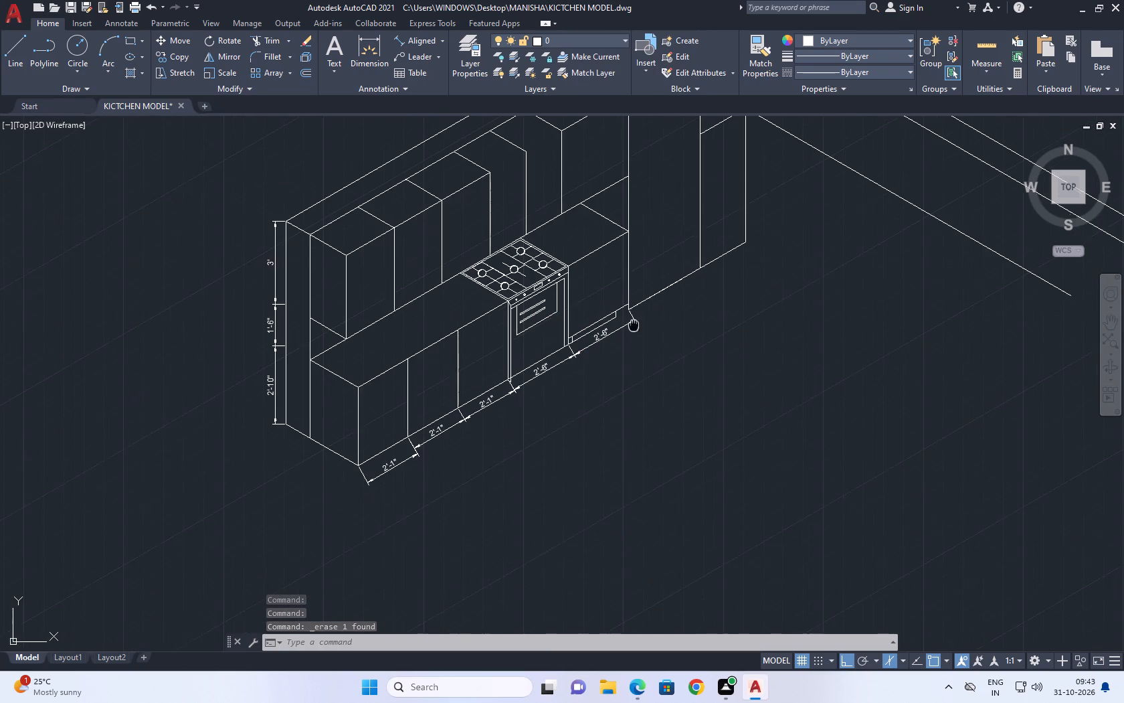
# Stretch the right end of the toe-kick's bottom line a short way toward the base cabinet's right edge.
pyautogui.moveTo(634, 325); pyautogui.dragTo(634, 330, button='middle')
pyautogui.scroll(5, 616, 306)
pyautogui.click(569, 371)
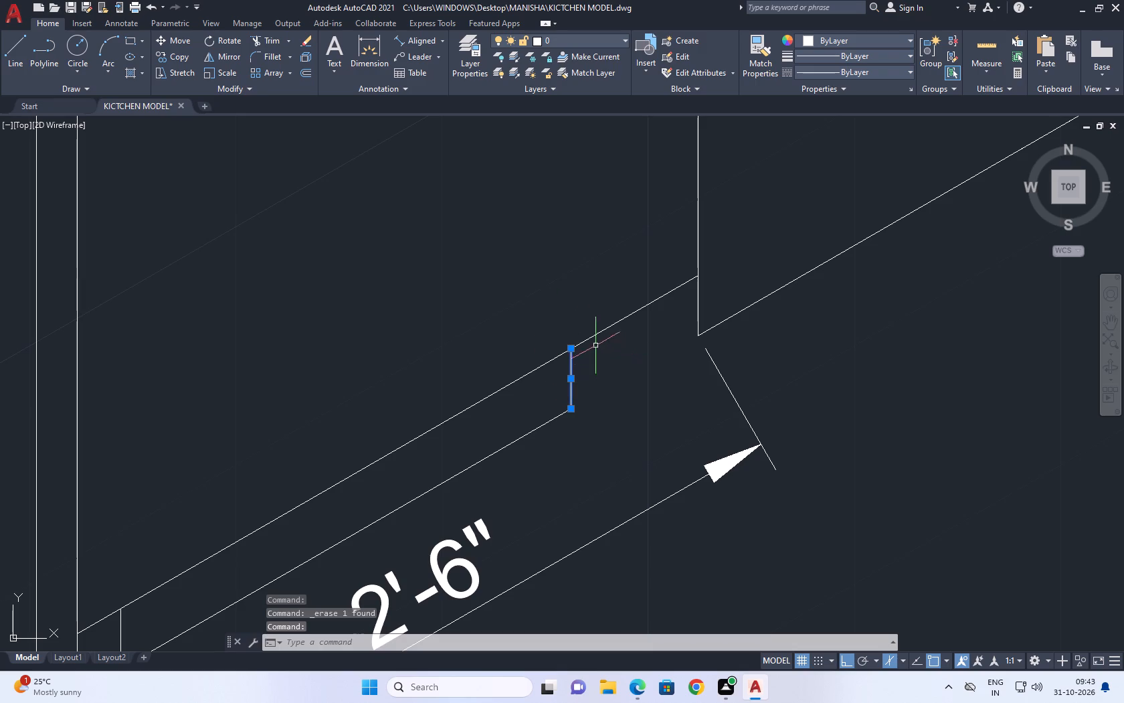
pyautogui.moveTo(516, 275); pyautogui.dragTo(508, 270, button='right')
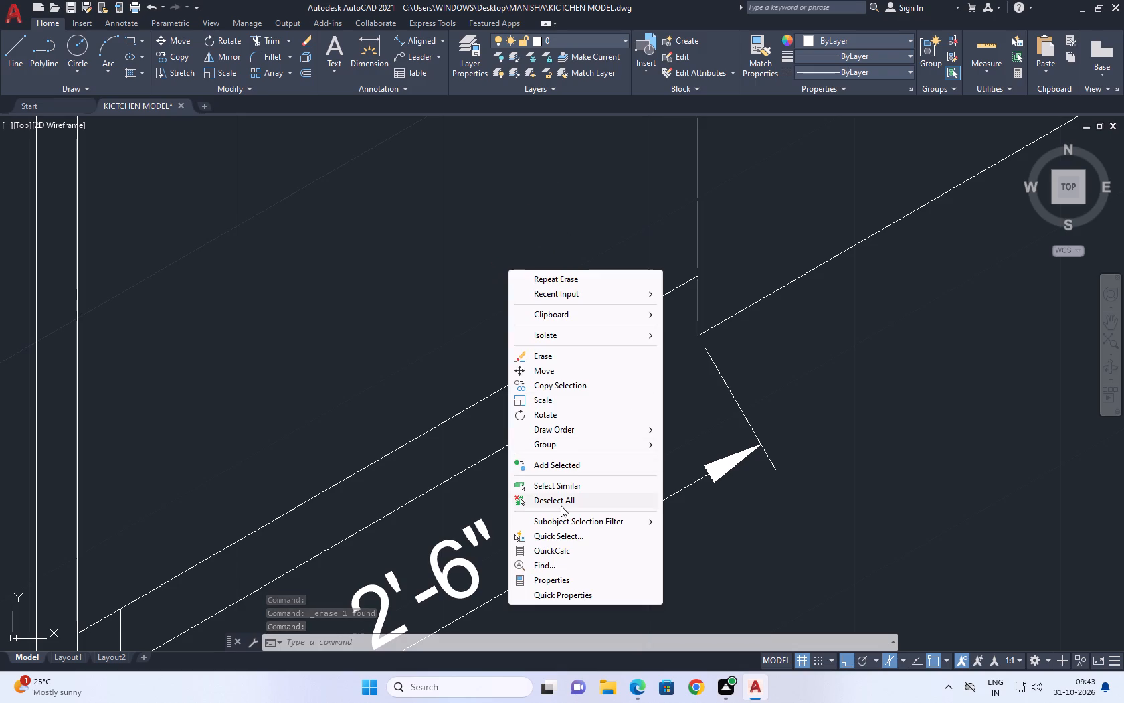
pyautogui.click(562, 497)
pyautogui.click(565, 438)
pyautogui.click(534, 415)
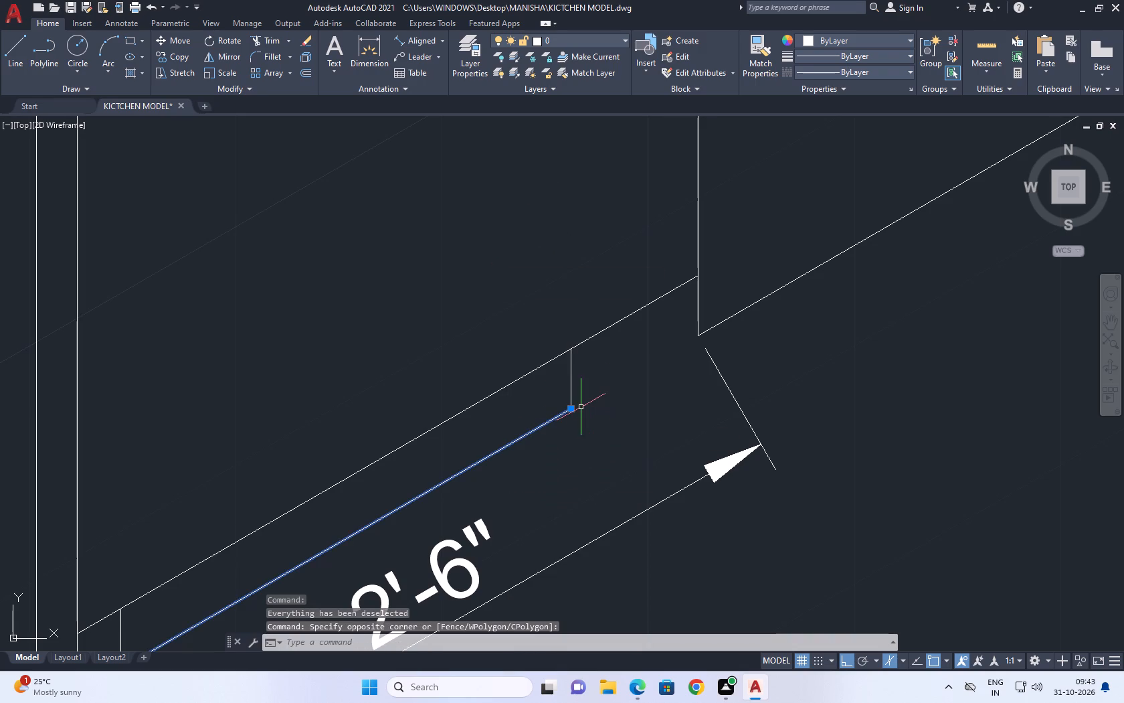
pyautogui.click(571, 409)
pyautogui.click(624, 384)
pyautogui.rightClick(588, 293)
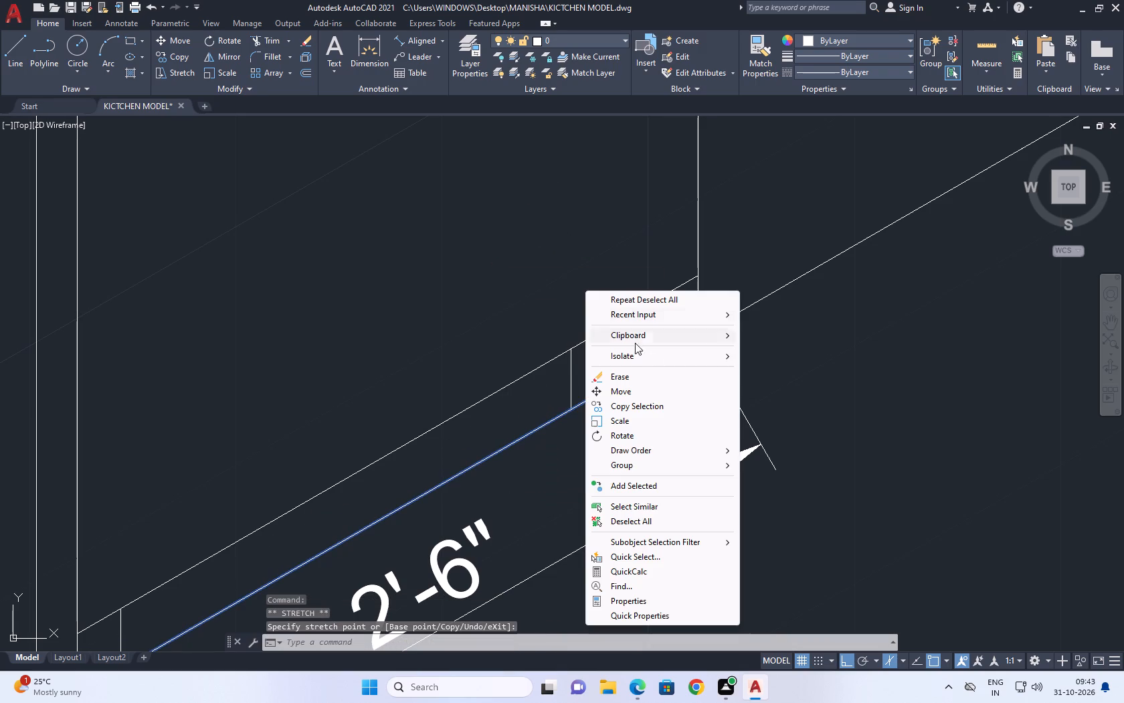
pyautogui.click(636, 520)
# Move the toe-kick's right vertical line so its lower end sits on the bottom line's stretched endpoint.
pyautogui.click(577, 375)
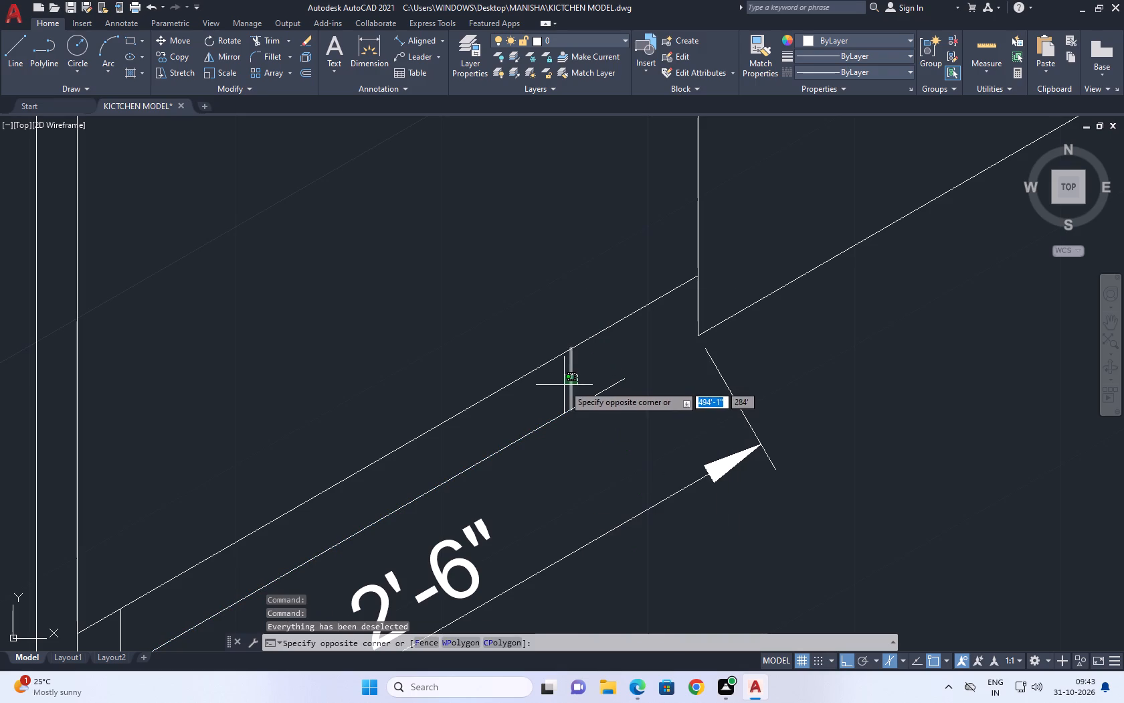
pyautogui.click(564, 385)
pyautogui.click(175, 38)
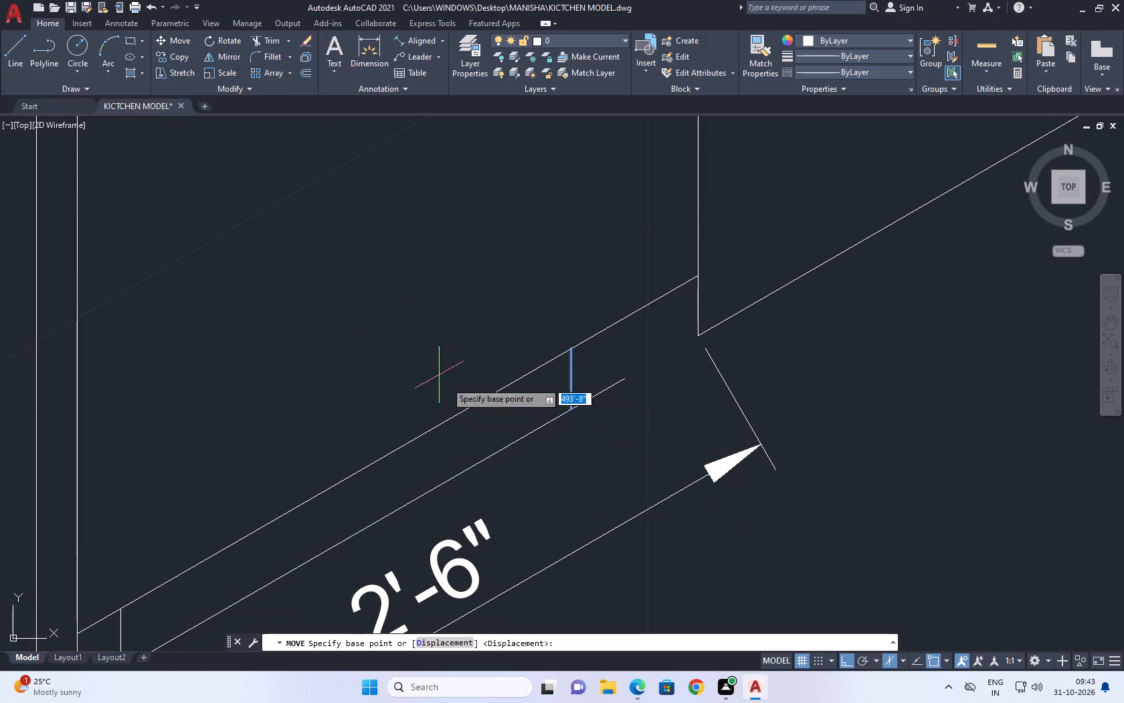
pyautogui.click(569, 408)
pyautogui.click(623, 378)
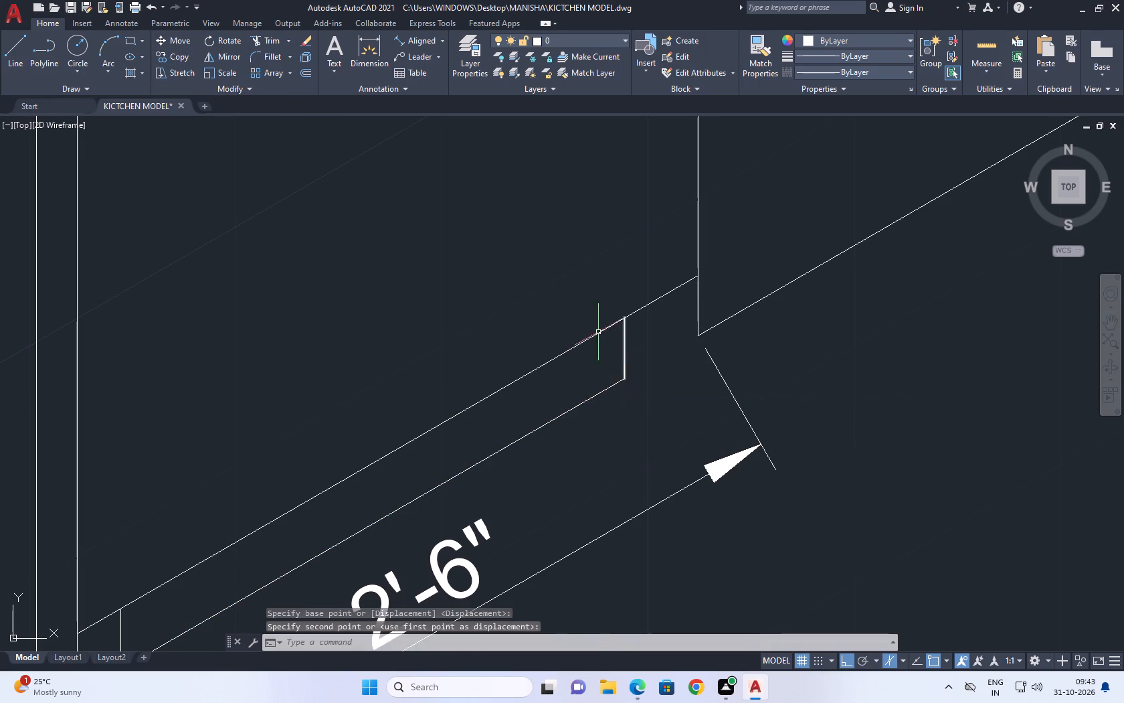
pyautogui.scroll(-2, 585, 314)
pyautogui.middleClick(638, 278)
pyautogui.scroll(4, 606, 317)
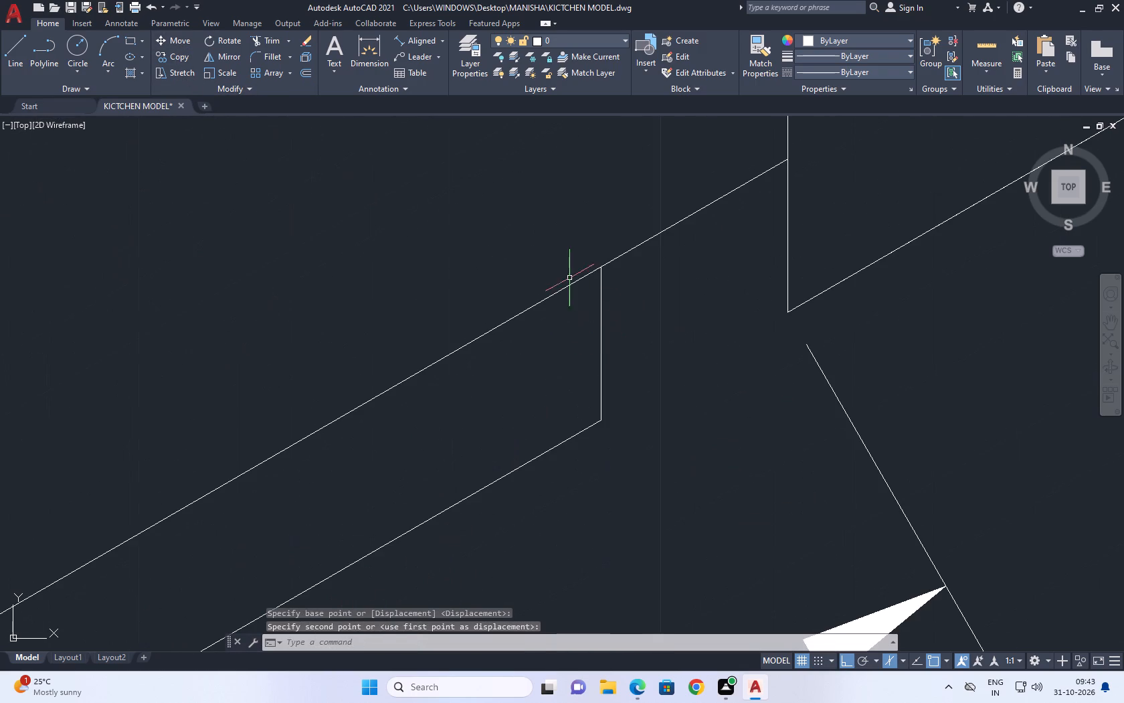
pyautogui.moveTo(569, 232); pyautogui.dragTo(583, 253)
pyautogui.click(637, 348)
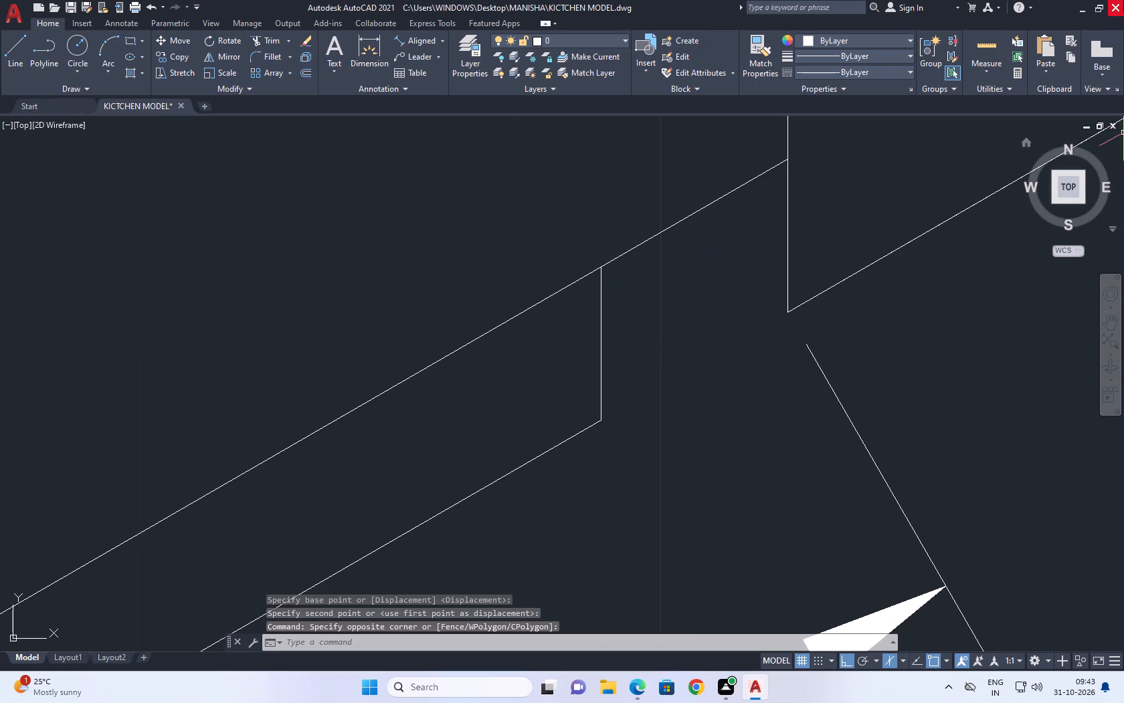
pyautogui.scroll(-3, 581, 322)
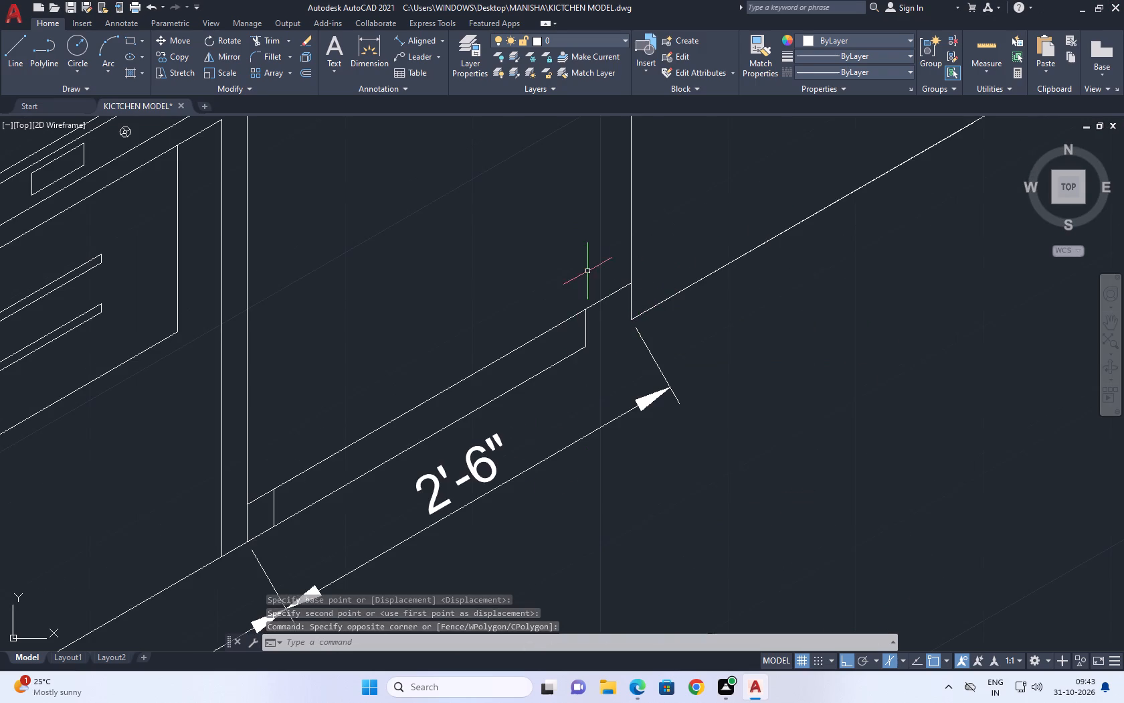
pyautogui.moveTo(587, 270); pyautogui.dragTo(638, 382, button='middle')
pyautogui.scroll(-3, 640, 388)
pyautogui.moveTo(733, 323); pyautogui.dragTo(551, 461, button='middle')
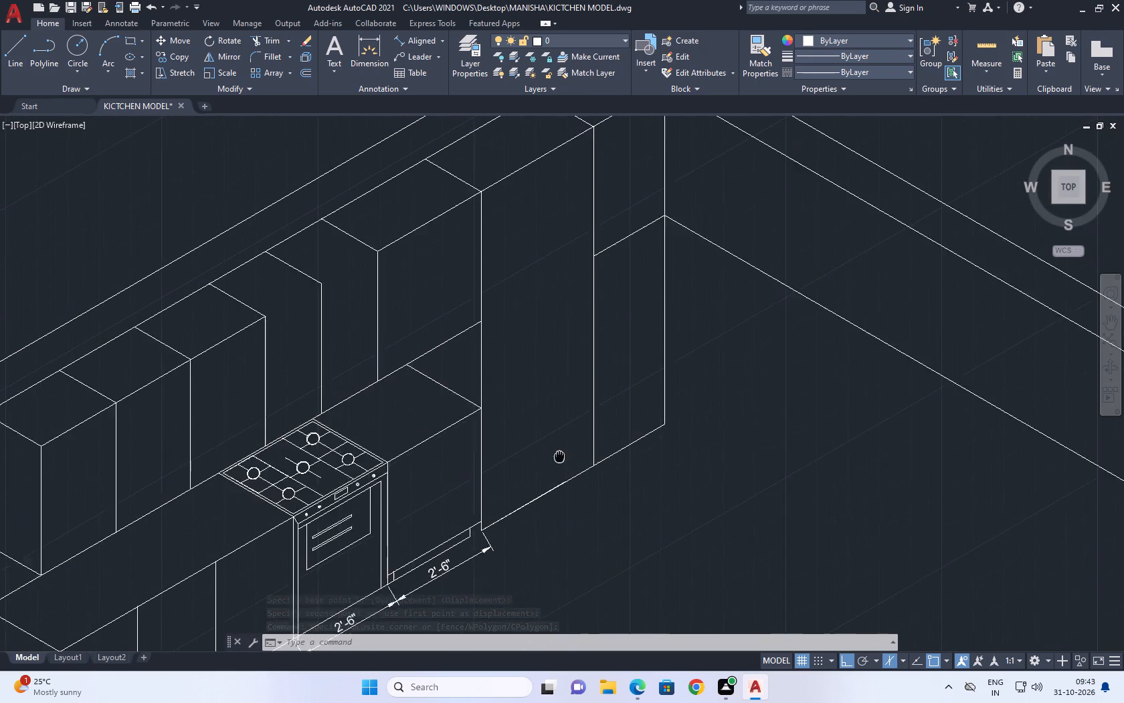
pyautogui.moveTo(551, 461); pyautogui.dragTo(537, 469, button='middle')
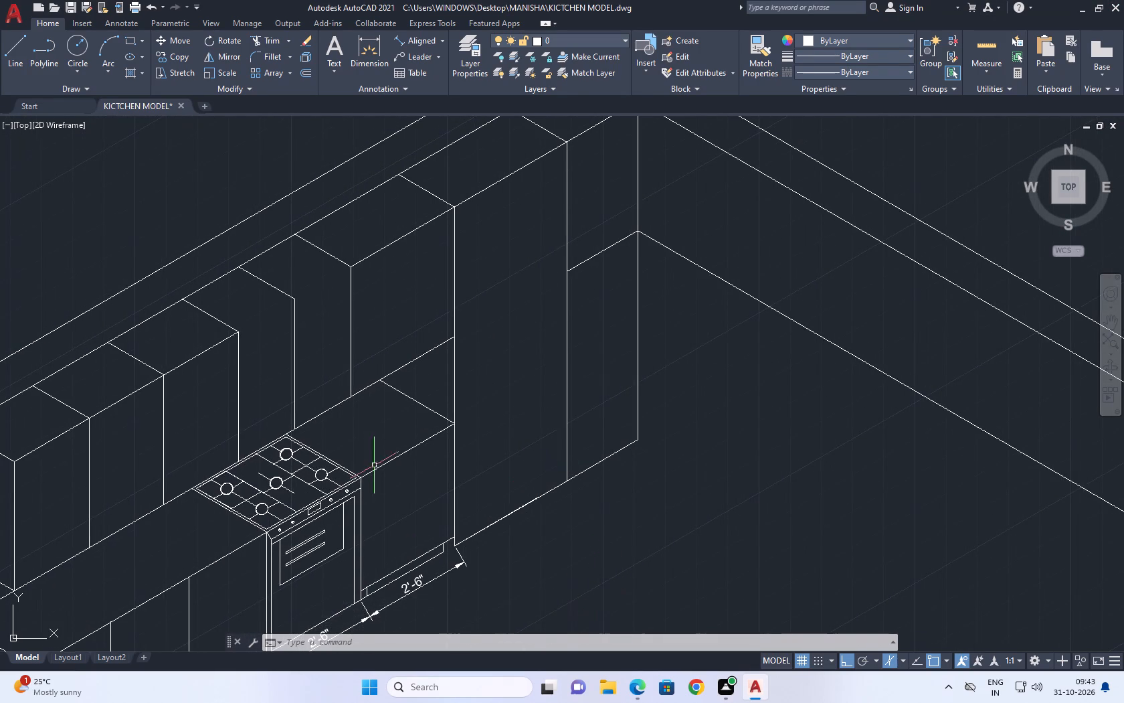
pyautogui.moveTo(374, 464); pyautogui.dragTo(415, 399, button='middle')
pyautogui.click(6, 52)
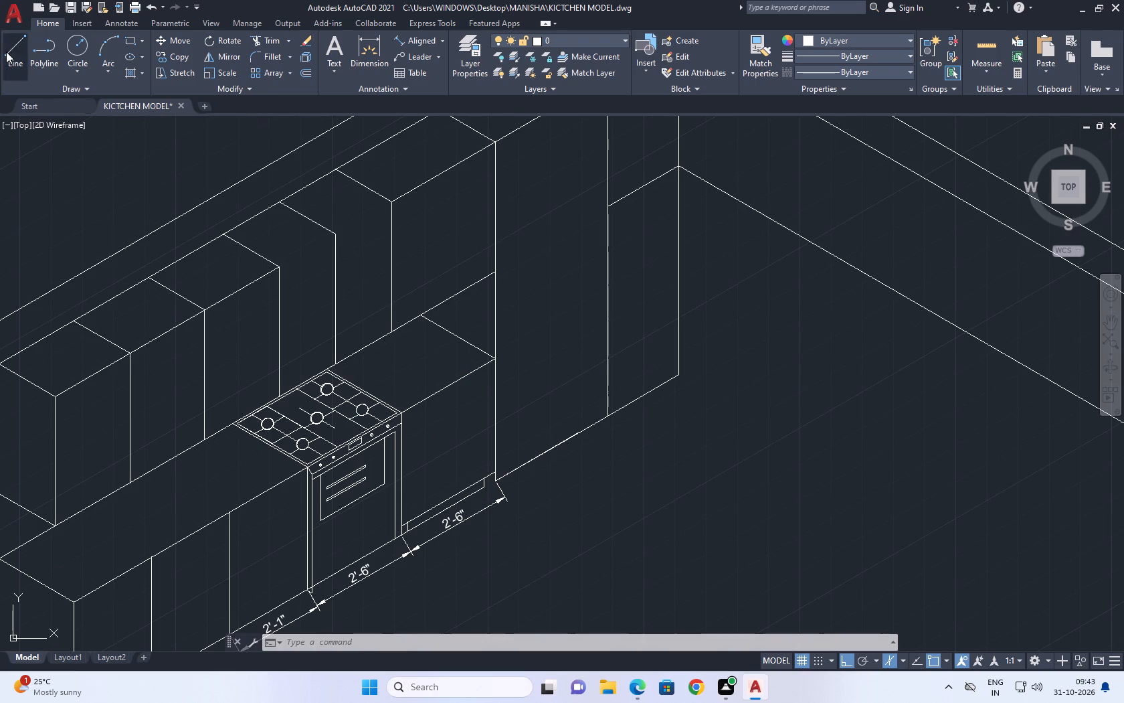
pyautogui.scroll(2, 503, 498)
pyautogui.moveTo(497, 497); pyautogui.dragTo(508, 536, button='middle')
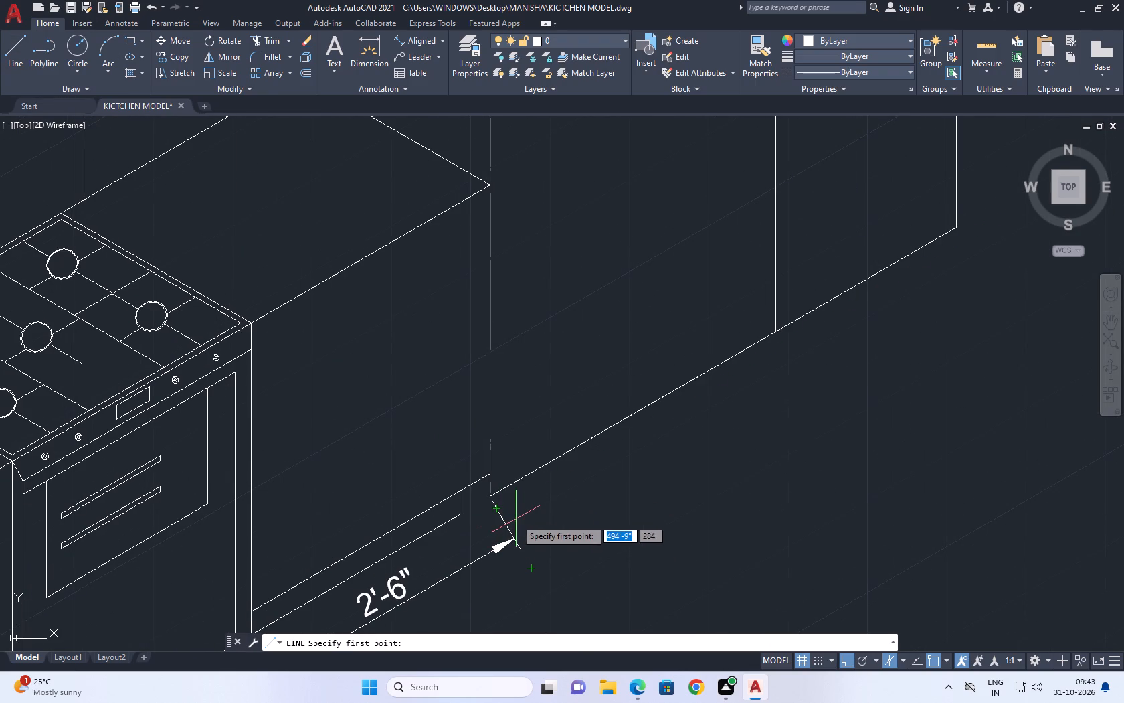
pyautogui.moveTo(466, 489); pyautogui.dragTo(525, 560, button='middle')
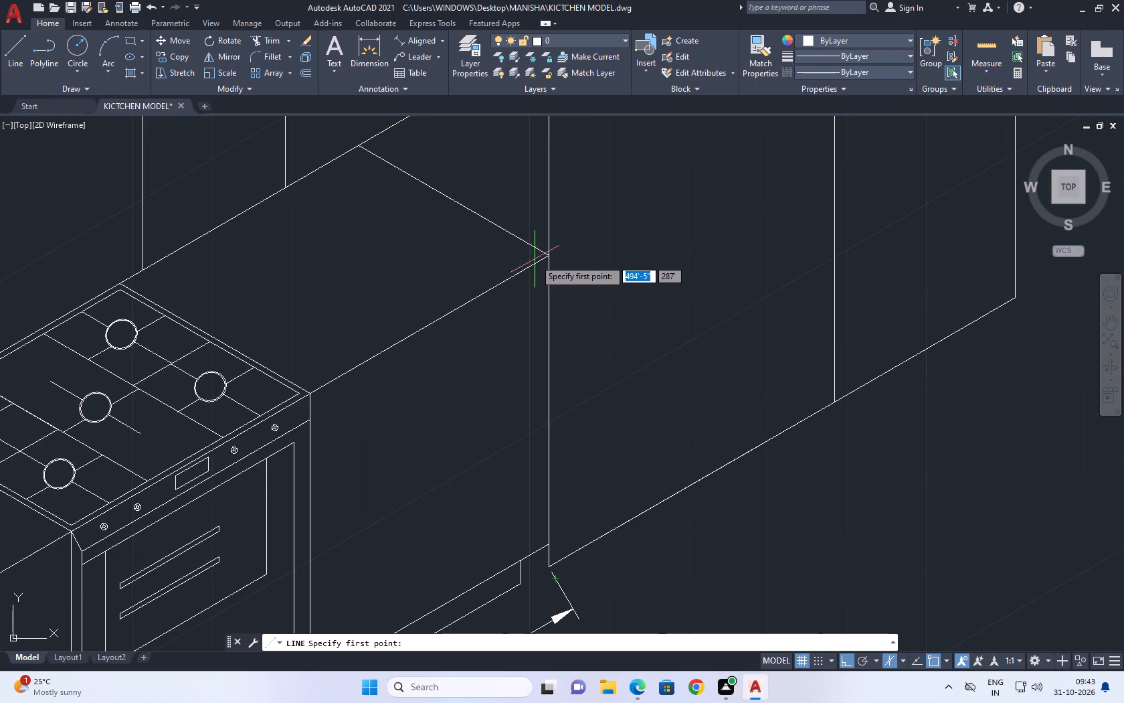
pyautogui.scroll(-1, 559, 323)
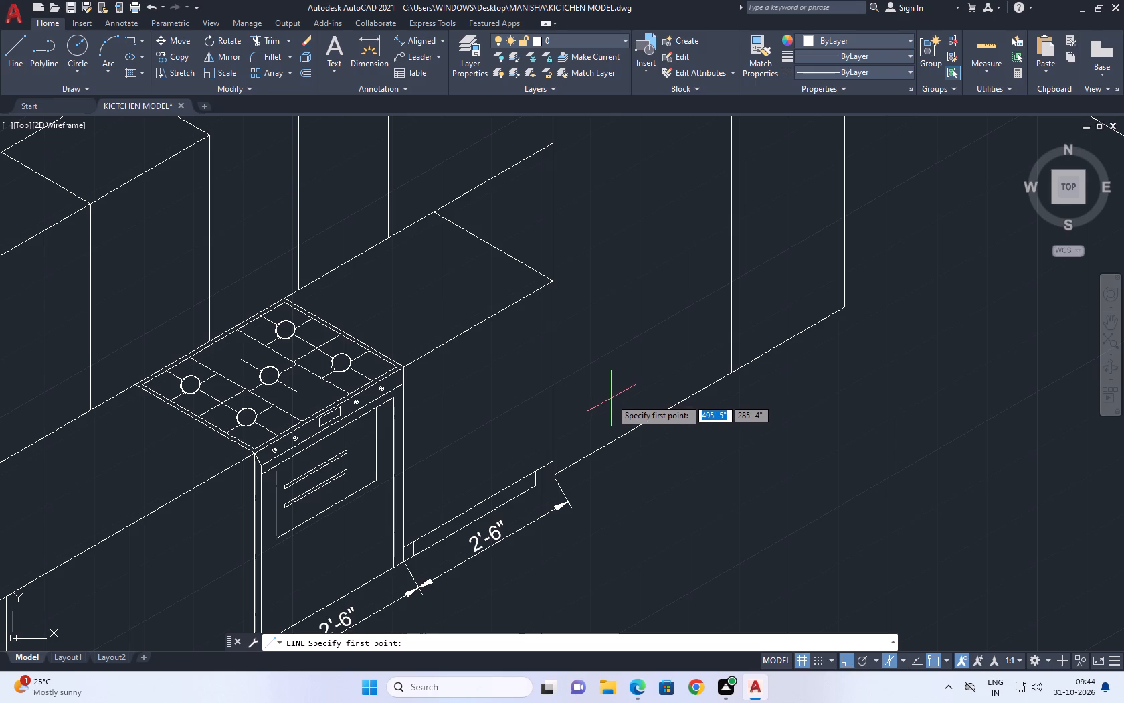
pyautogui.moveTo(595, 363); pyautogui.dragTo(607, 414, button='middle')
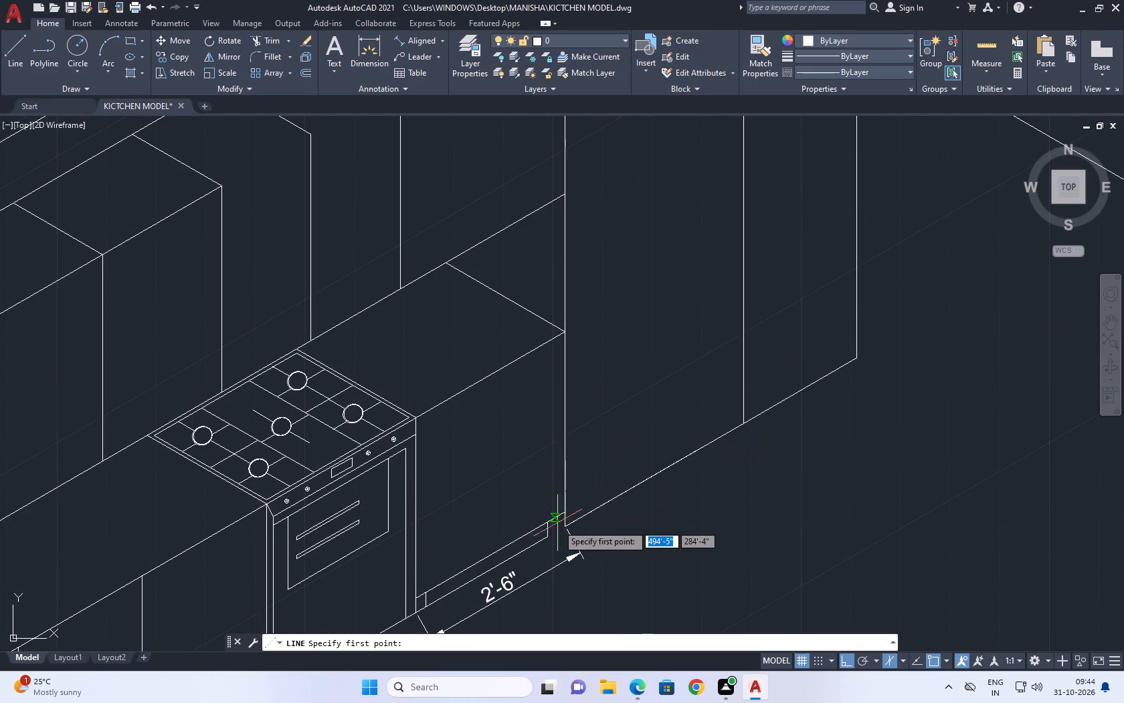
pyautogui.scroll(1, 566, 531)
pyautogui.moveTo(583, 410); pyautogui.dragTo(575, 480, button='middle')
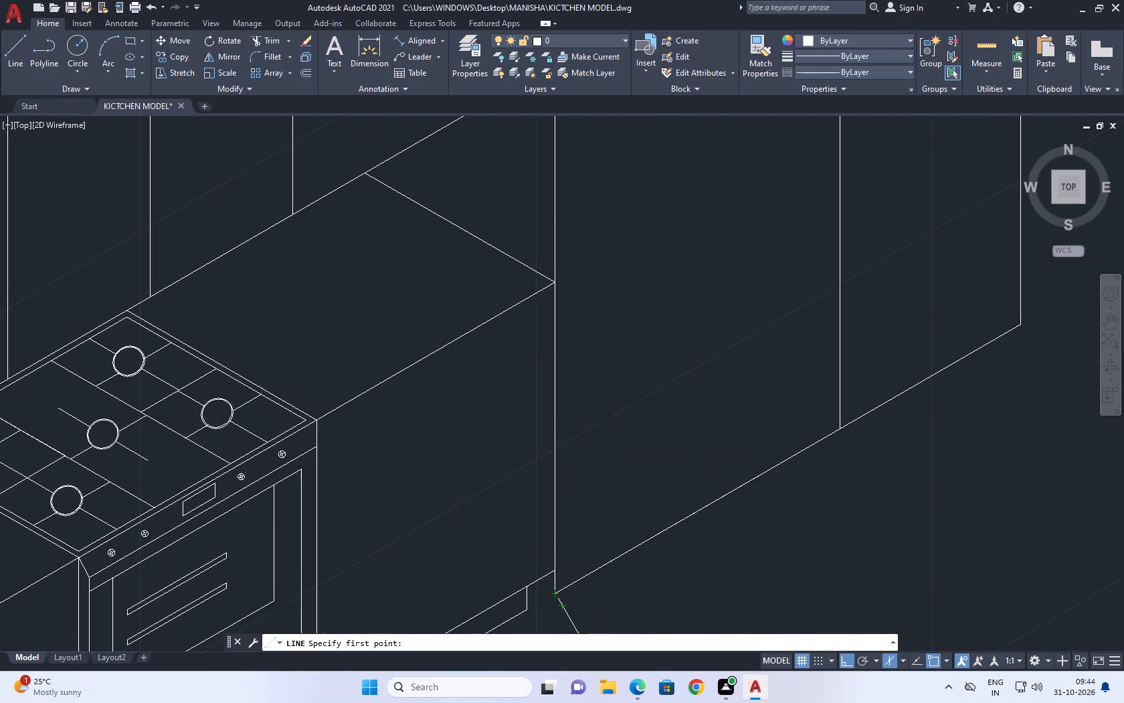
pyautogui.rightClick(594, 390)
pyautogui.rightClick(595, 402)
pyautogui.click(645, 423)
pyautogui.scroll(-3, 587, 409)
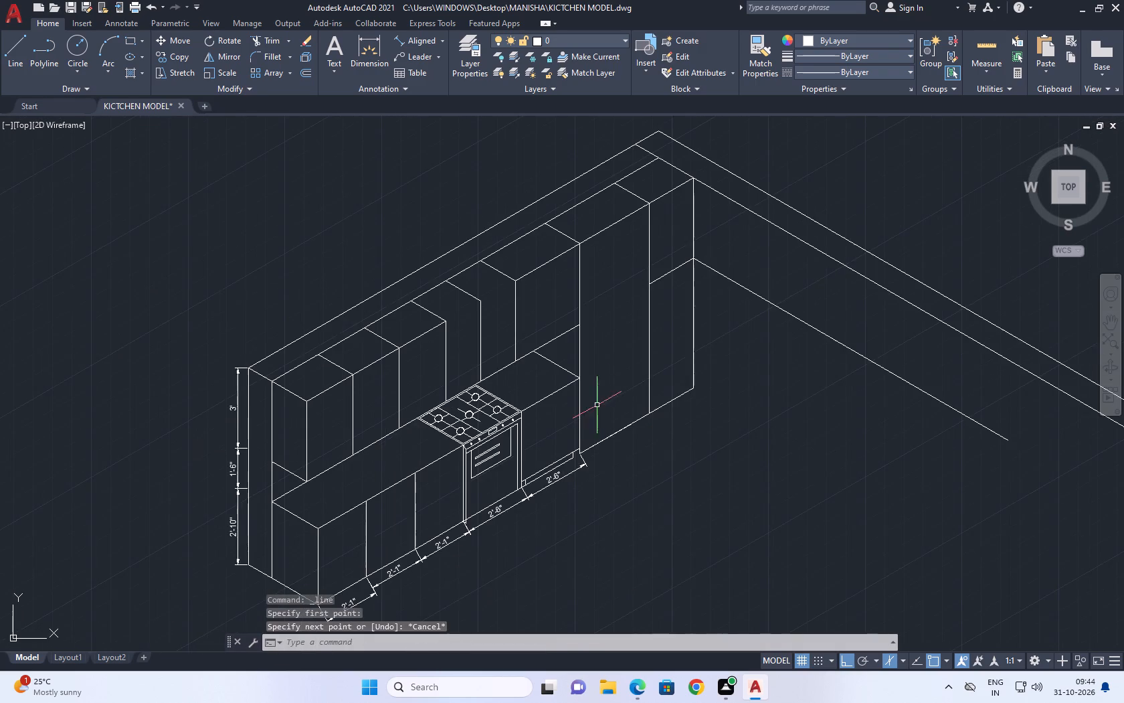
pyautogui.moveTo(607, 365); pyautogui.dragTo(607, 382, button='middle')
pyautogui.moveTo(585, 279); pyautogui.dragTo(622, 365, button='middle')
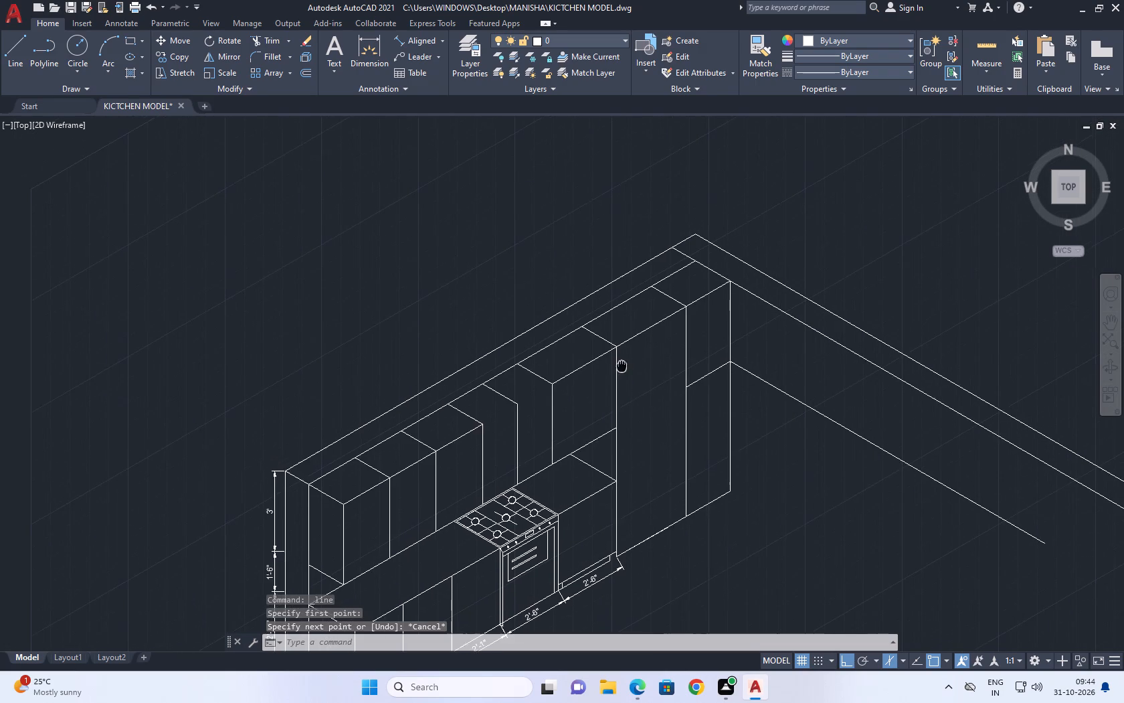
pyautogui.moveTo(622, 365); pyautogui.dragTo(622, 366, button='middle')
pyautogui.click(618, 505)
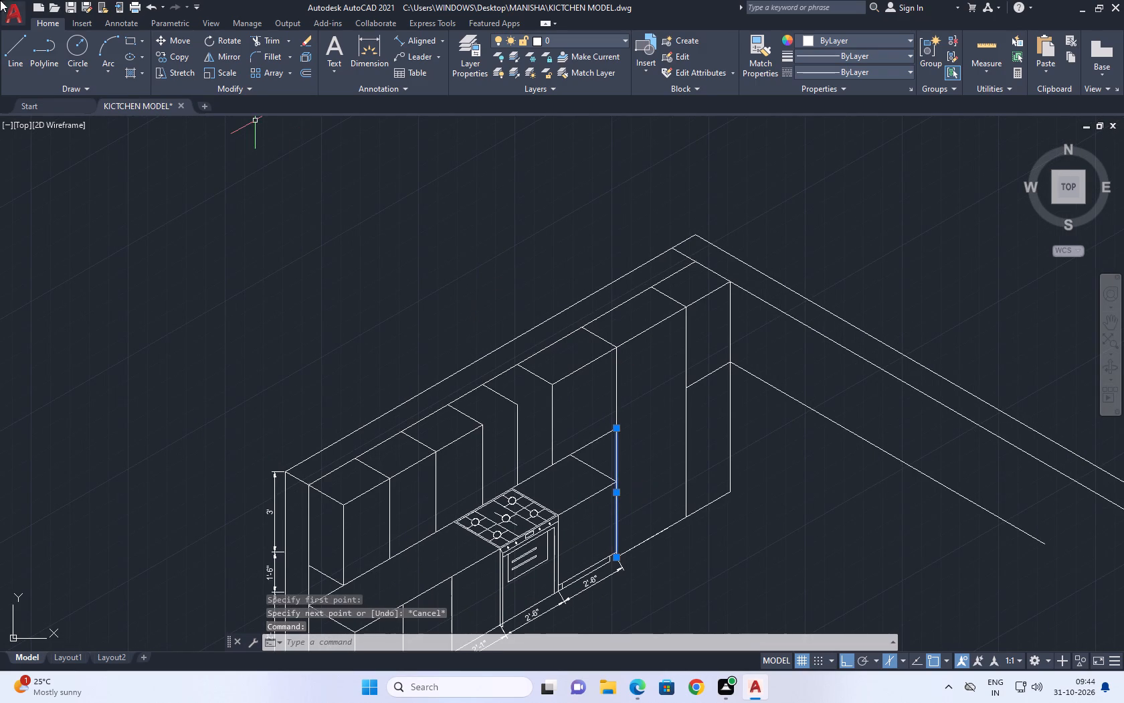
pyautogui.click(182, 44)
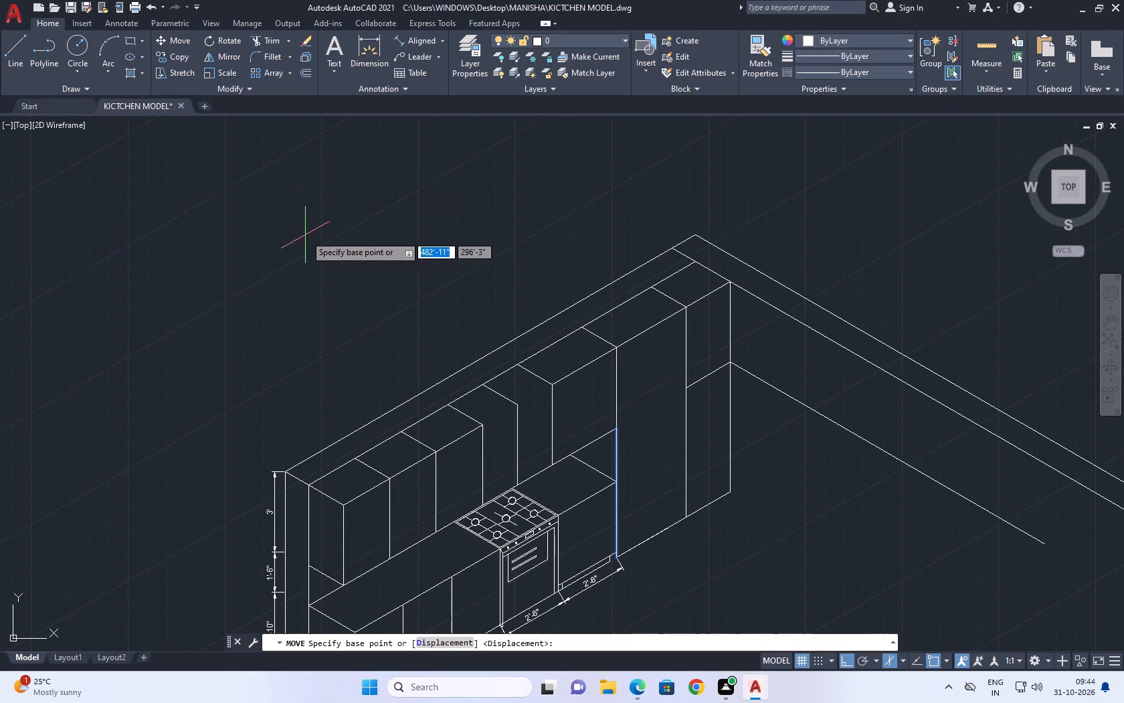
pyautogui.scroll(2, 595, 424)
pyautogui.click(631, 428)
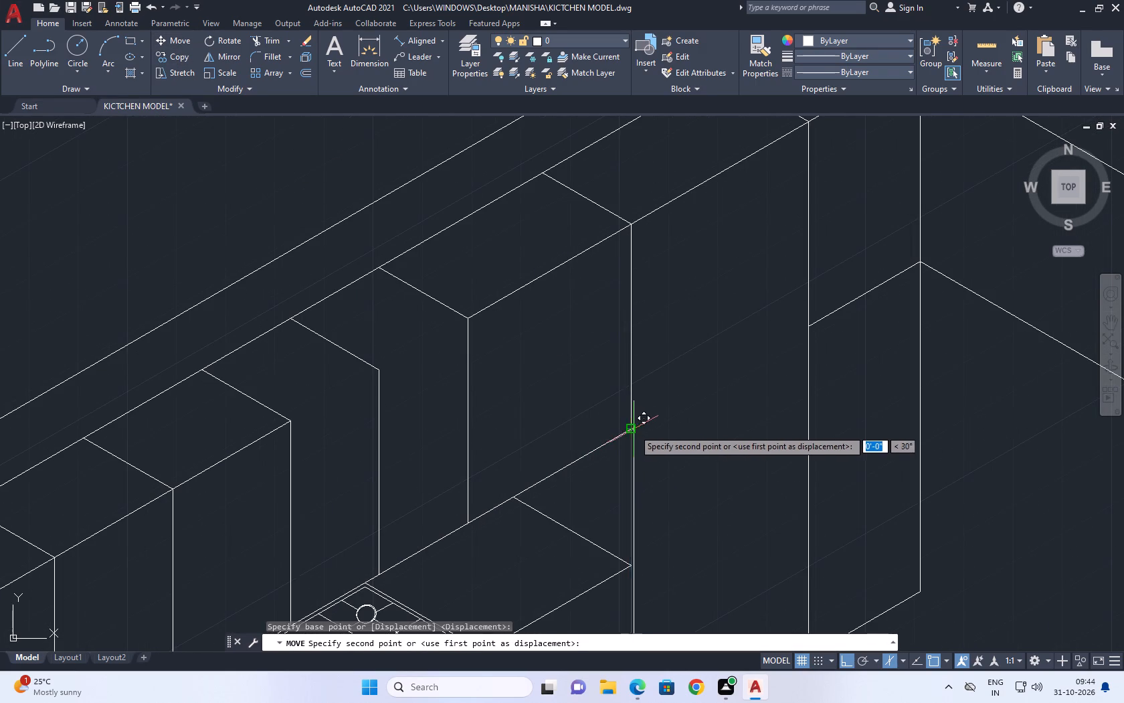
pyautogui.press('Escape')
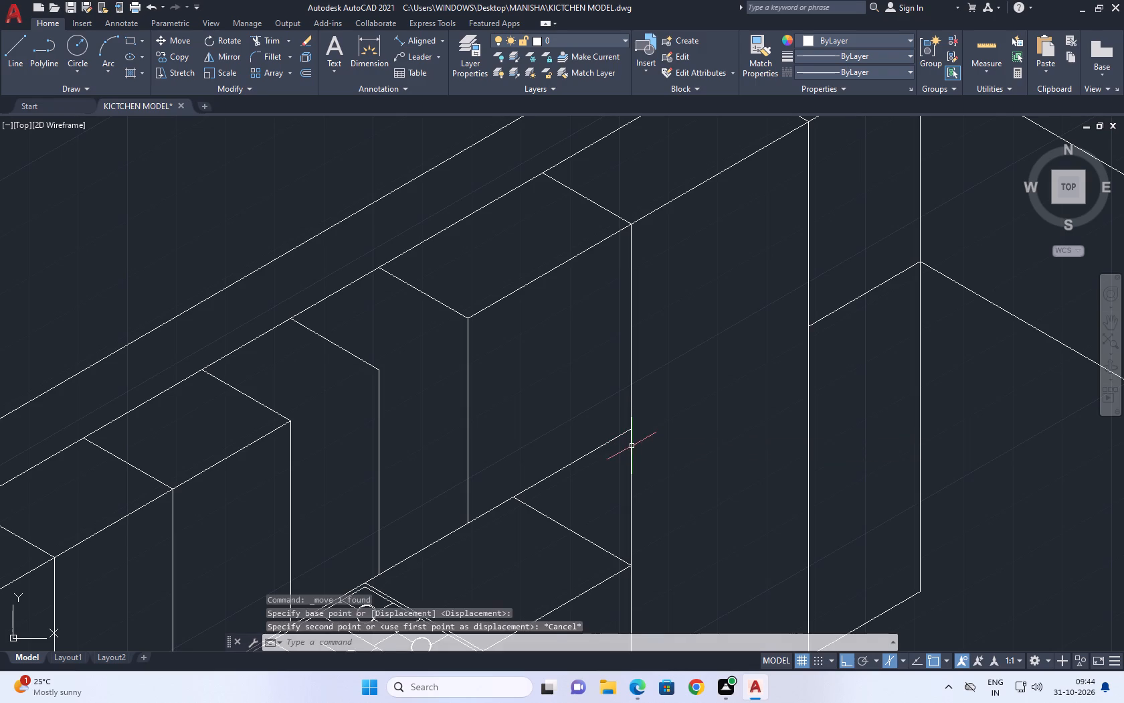
# Move the lower vertical edge between base cabinet and tall cabinet 1" forward along the left isoplane, perpendicular to the cabinet fronts.
pyautogui.click(632, 447)
pyautogui.moveTo(632, 365); pyautogui.dragTo(615, 362, button='middle')
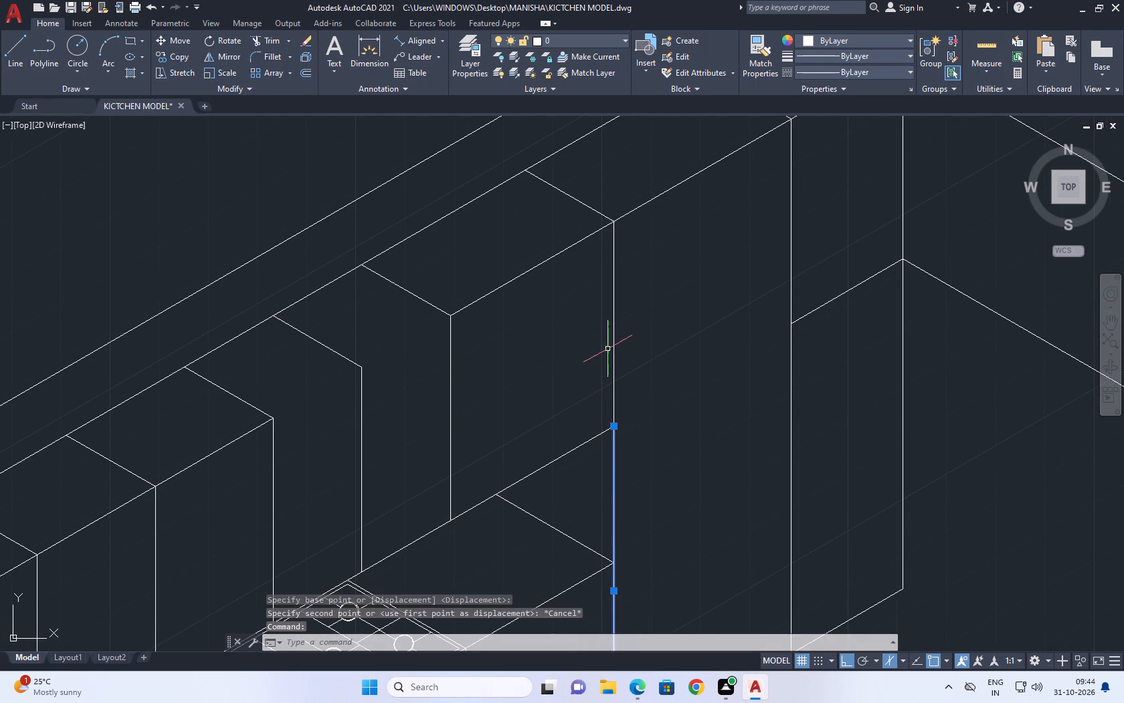
pyautogui.scroll(-2, 696, 397)
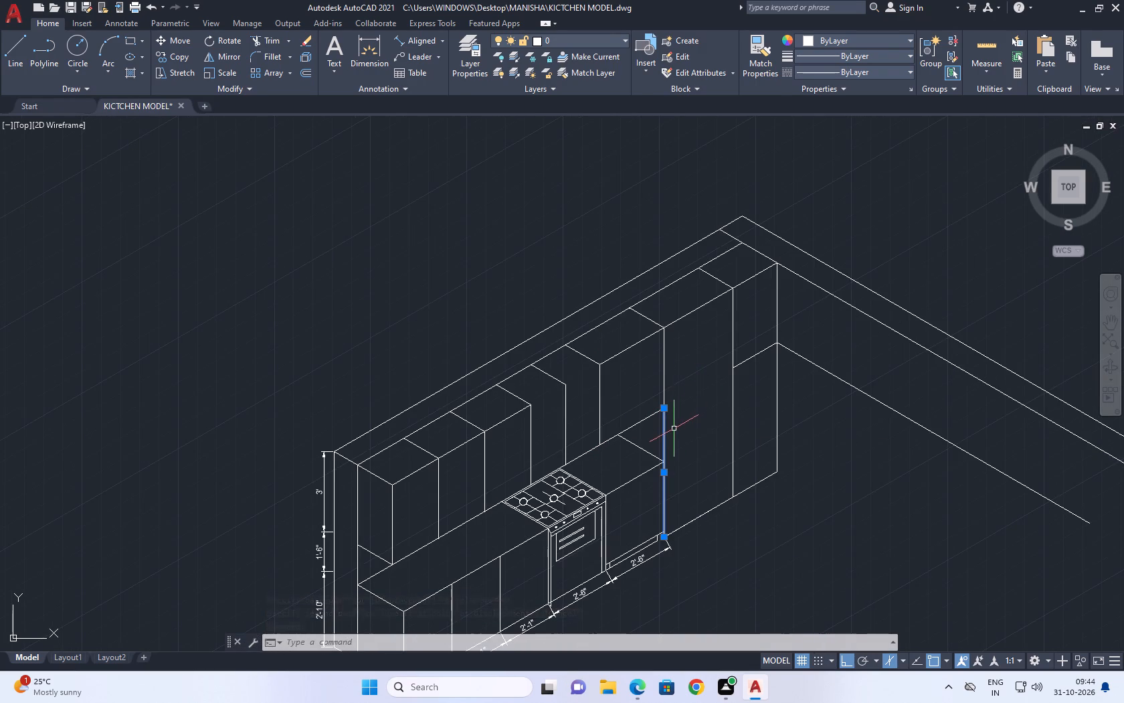
pyautogui.press('m')
pyautogui.press('space')
pyautogui.moveTo(673, 462); pyautogui.dragTo(644, 439, button='middle')
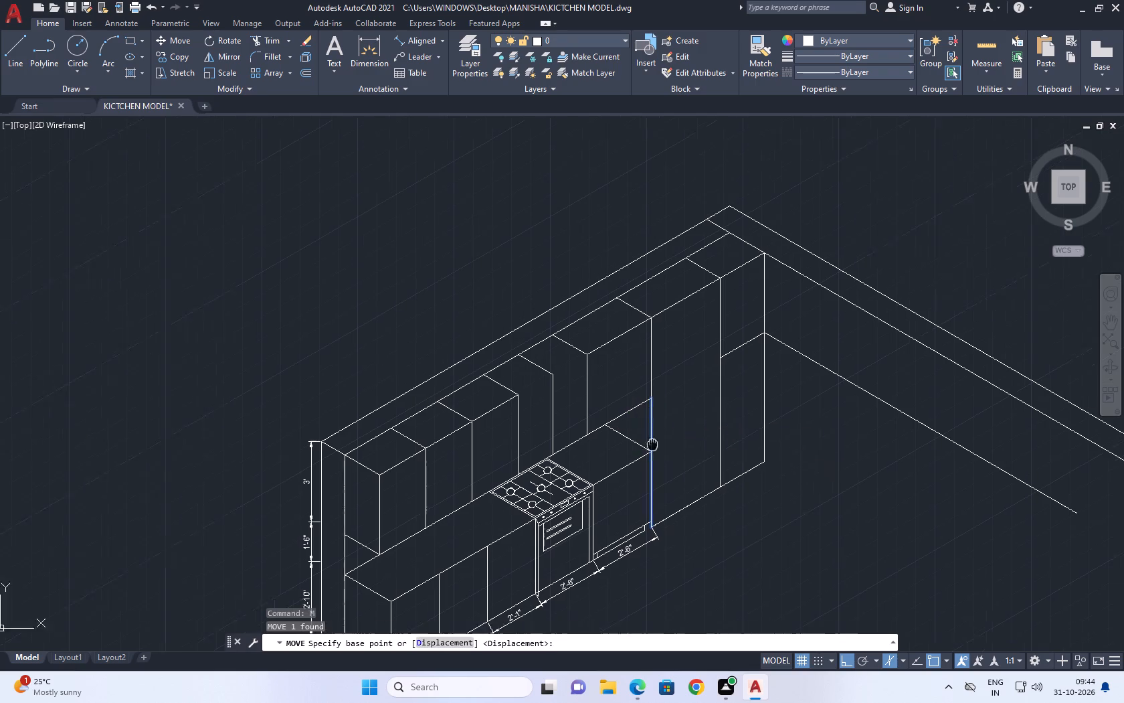
pyautogui.moveTo(644, 439); pyautogui.dragTo(594, 392, button='middle')
pyautogui.scroll(2, 589, 351)
pyautogui.click(575, 320)
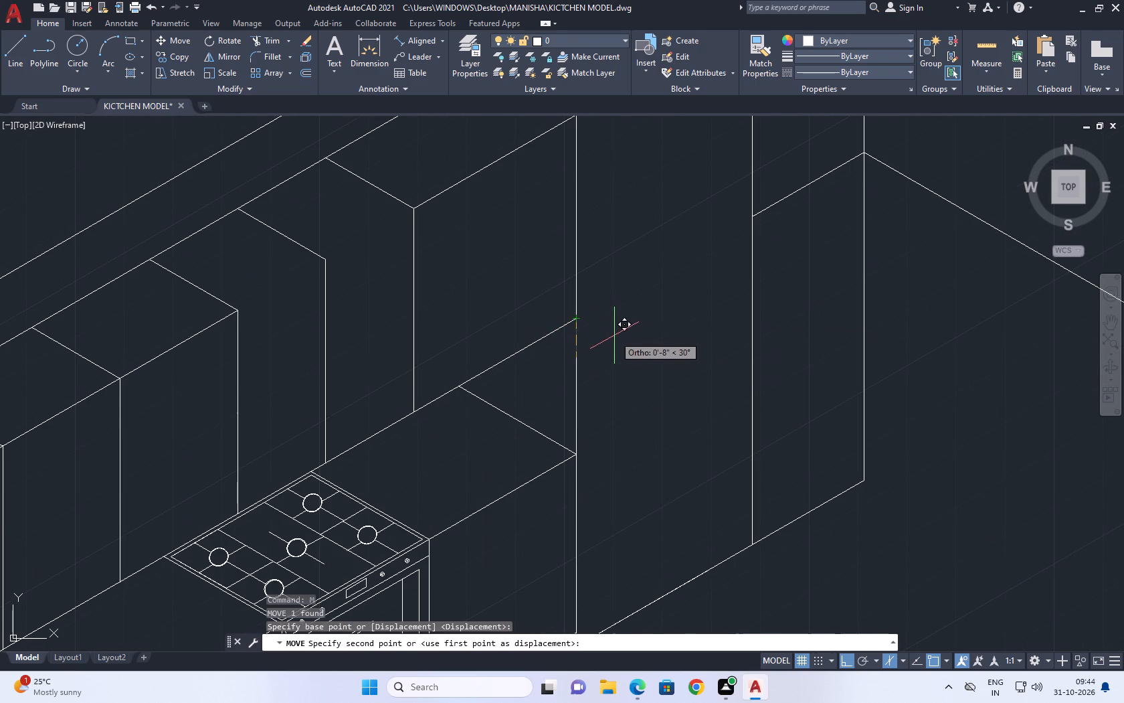
pyautogui.press('F5')
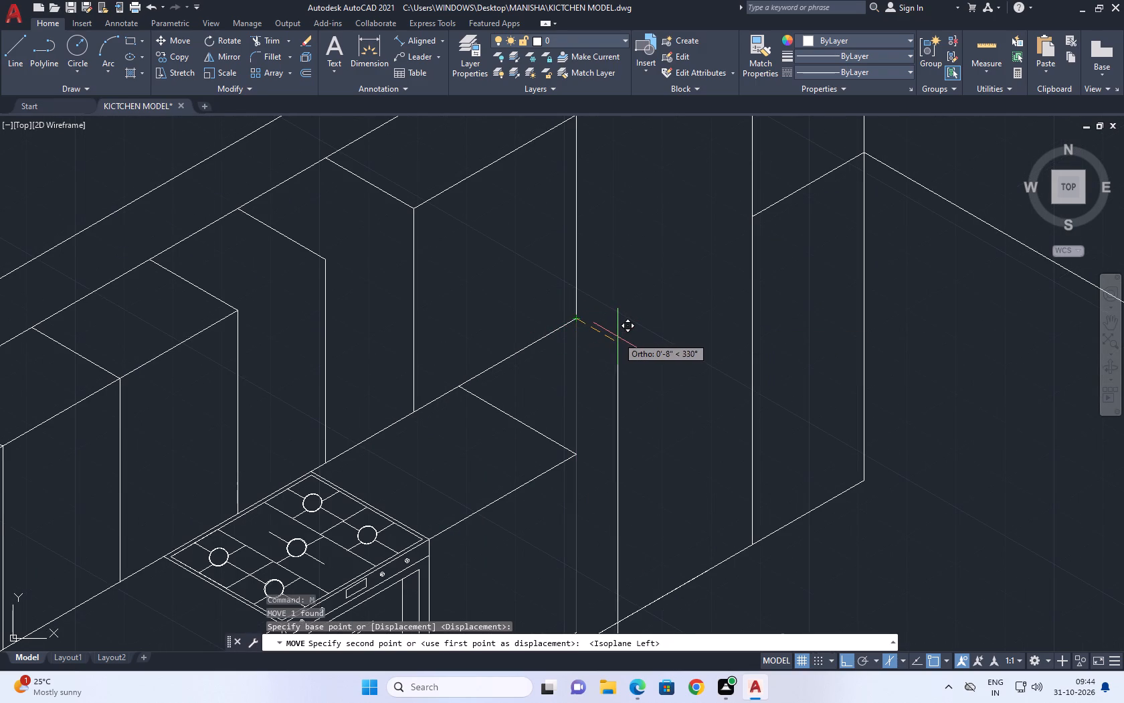
pyautogui.press('1')
pyautogui.press('space')
# Move the upper segment of the tall cabinet's left vertical edge so its lower end meets the lower segment's top.
pyautogui.moveTo(611, 336); pyautogui.dragTo(579, 400, button='middle')
pyautogui.moveTo(558, 382); pyautogui.dragTo(563, 393, button='middle')
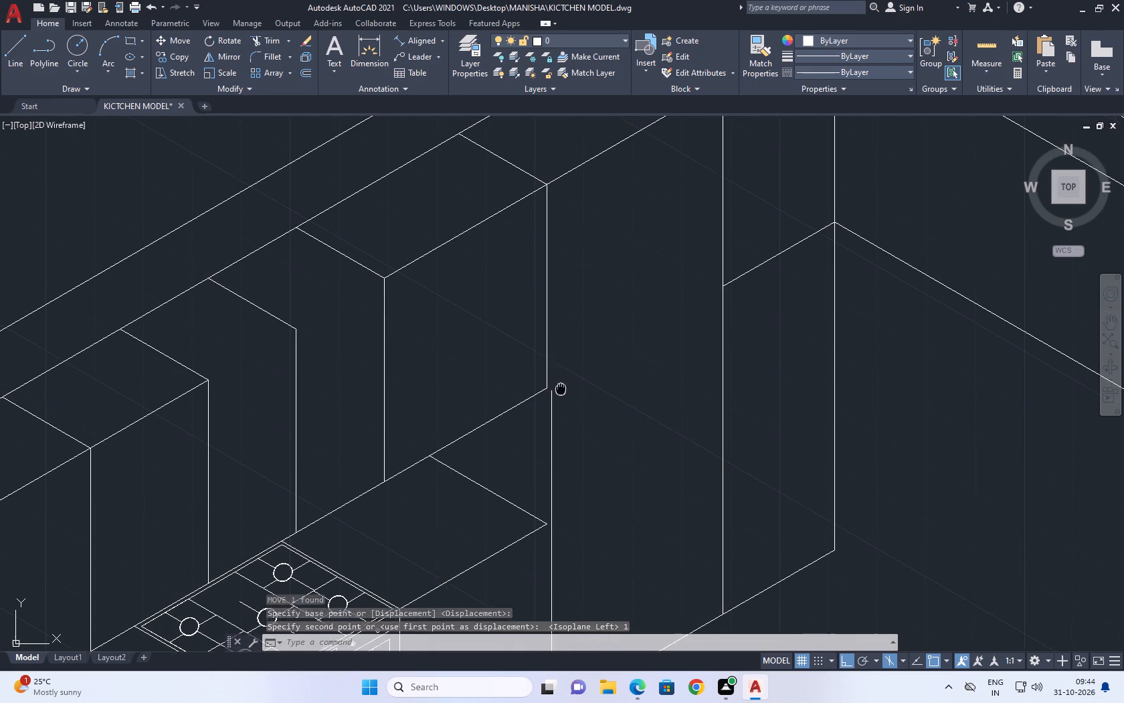
pyautogui.moveTo(563, 393); pyautogui.dragTo(565, 399, button='middle')
pyautogui.click(548, 356)
pyautogui.click(536, 313)
pyautogui.moveTo(557, 339); pyautogui.dragTo(551, 333)
pyautogui.click(518, 302)
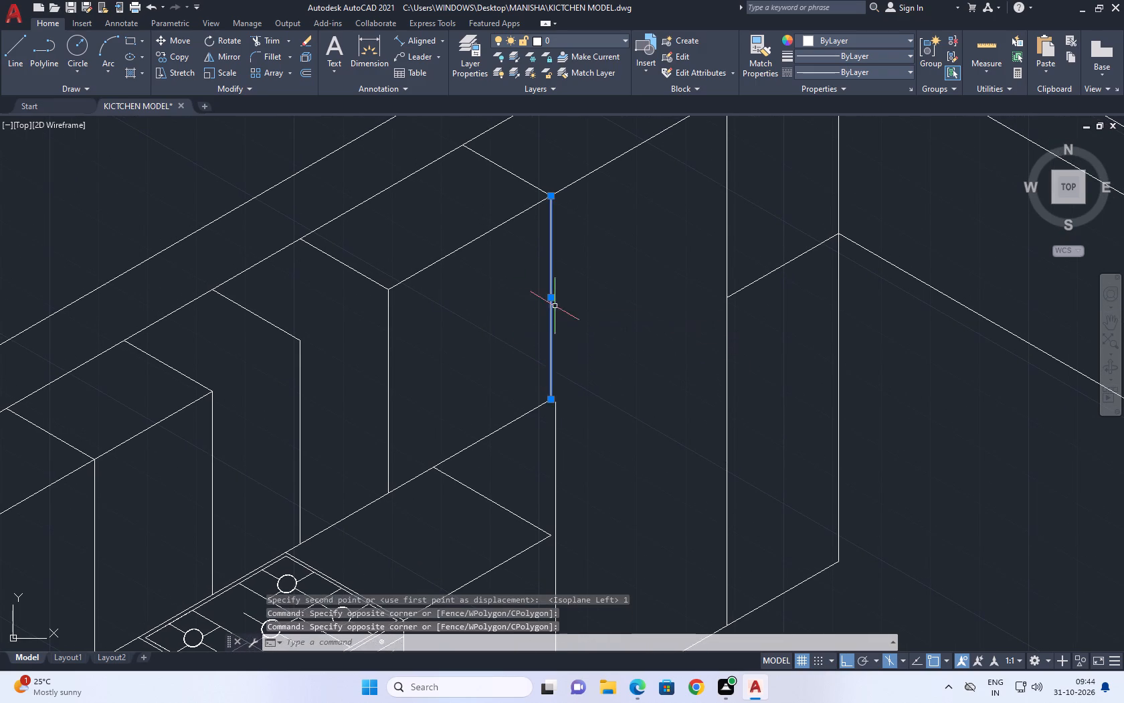
pyautogui.moveTo(555, 306); pyautogui.dragTo(542, 366, button='middle')
pyautogui.press('m')
pyautogui.press('space')
pyautogui.scroll(2, 536, 468)
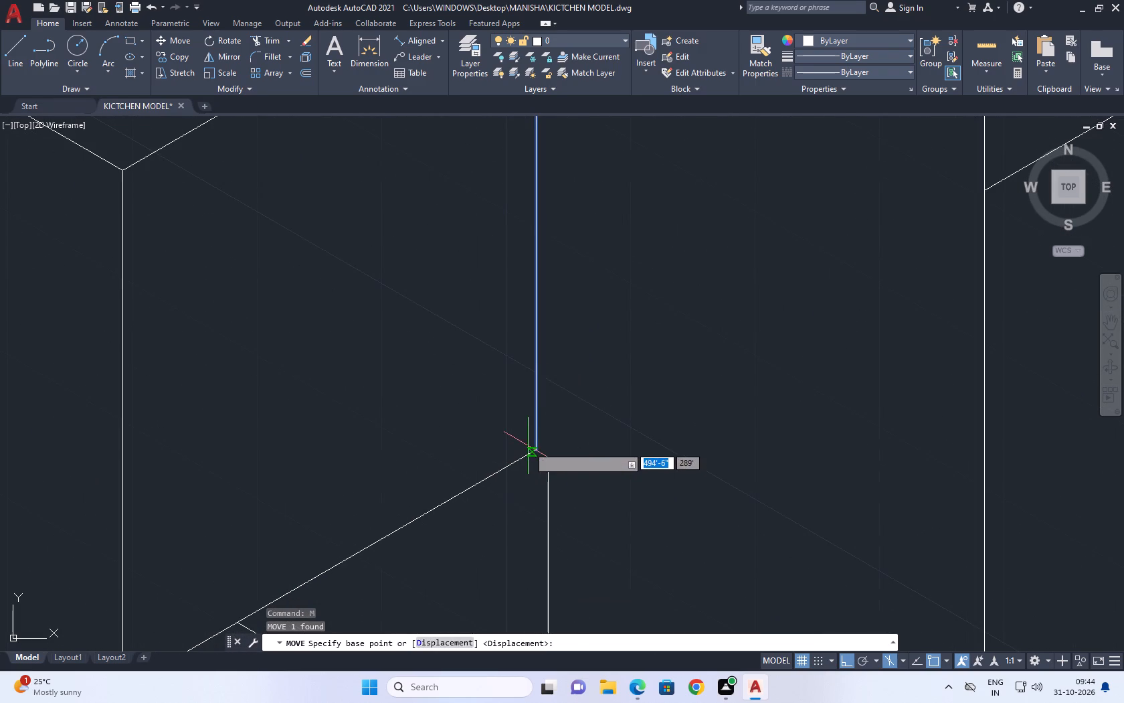
pyautogui.click(533, 445)
pyautogui.click(549, 457)
# Extend the diagonal top edge between the wall cabinet and tall cabinet to the moved vertical edge.
pyautogui.scroll(-3, 596, 396)
pyautogui.moveTo(607, 333); pyautogui.dragTo(593, 388, button='middle')
pyautogui.scroll(2, 564, 311)
pyautogui.moveTo(564, 316); pyautogui.dragTo(557, 392, button='middle')
pyautogui.write('EX')
pyautogui.press('space')
pyautogui.click(553, 414)
pyautogui.click(516, 449)
pyautogui.scroll(-2, 577, 410)
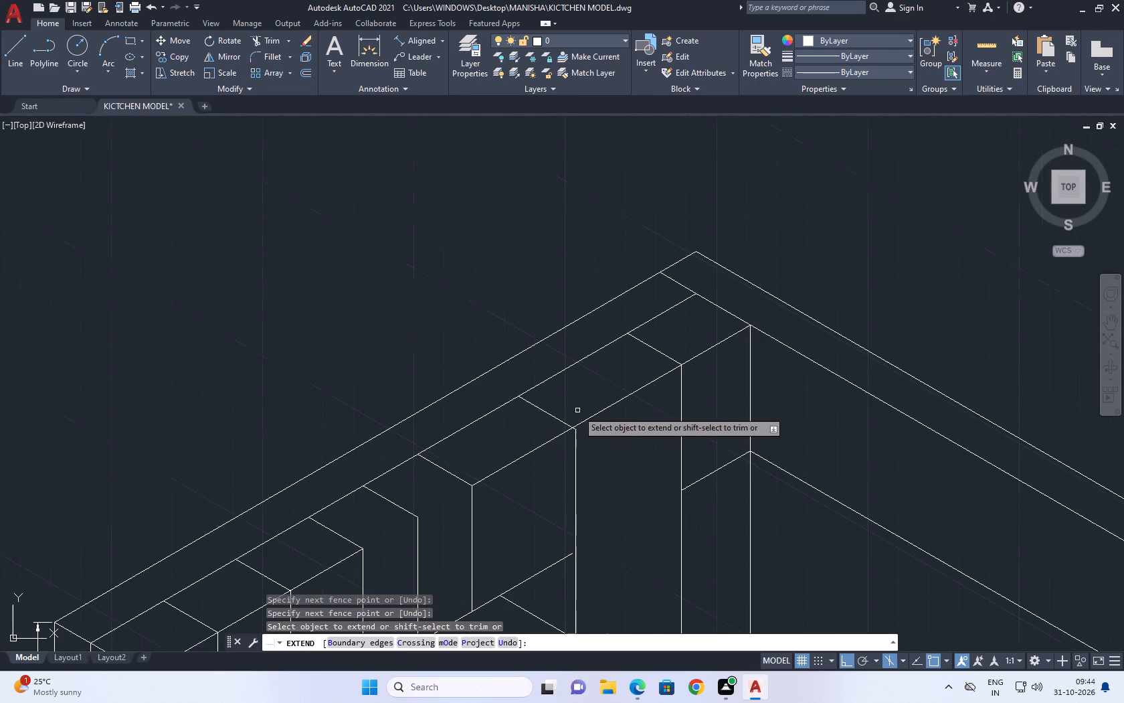
pyautogui.press('space')
# Move the tall cabinet's right front vertical edge 1" forward along the left isoplane, perpendicular to the cabinet fronts.
pyautogui.click(698, 410)
pyautogui.click(670, 412)
pyautogui.moveTo(703, 418); pyautogui.dragTo(635, 383, button='middle')
pyautogui.write('M')
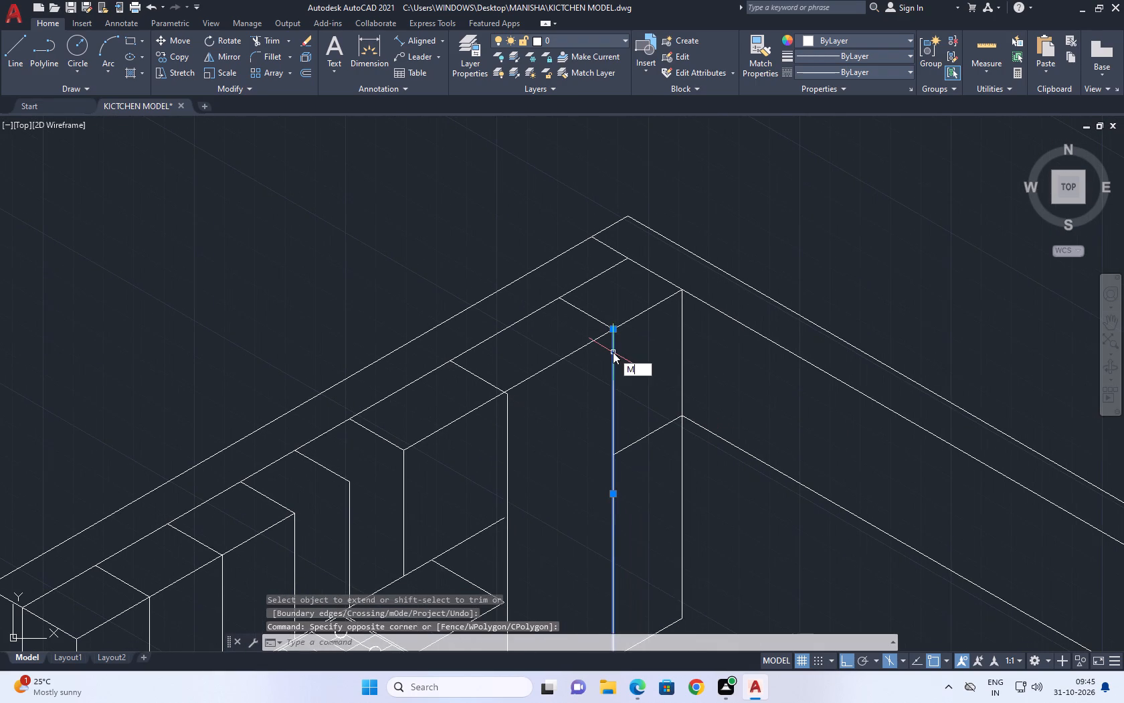
pyautogui.press('space')
pyautogui.scroll(2, 604, 337)
pyautogui.click(621, 323)
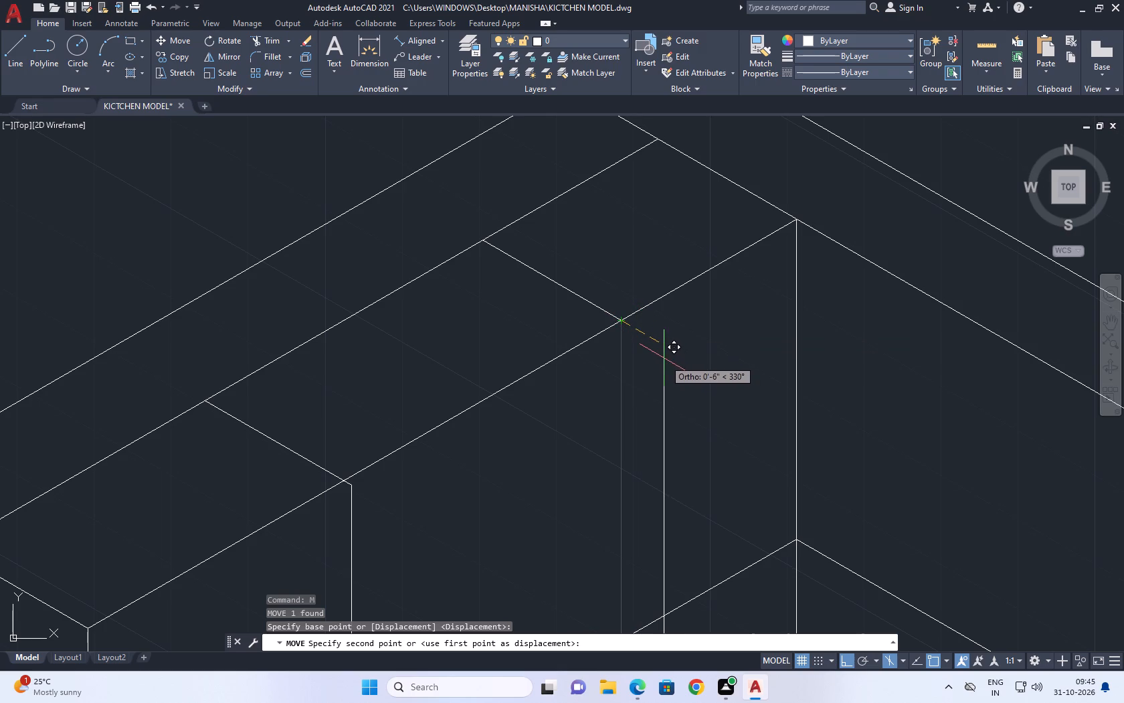
pyautogui.press('1')
pyautogui.press('space')
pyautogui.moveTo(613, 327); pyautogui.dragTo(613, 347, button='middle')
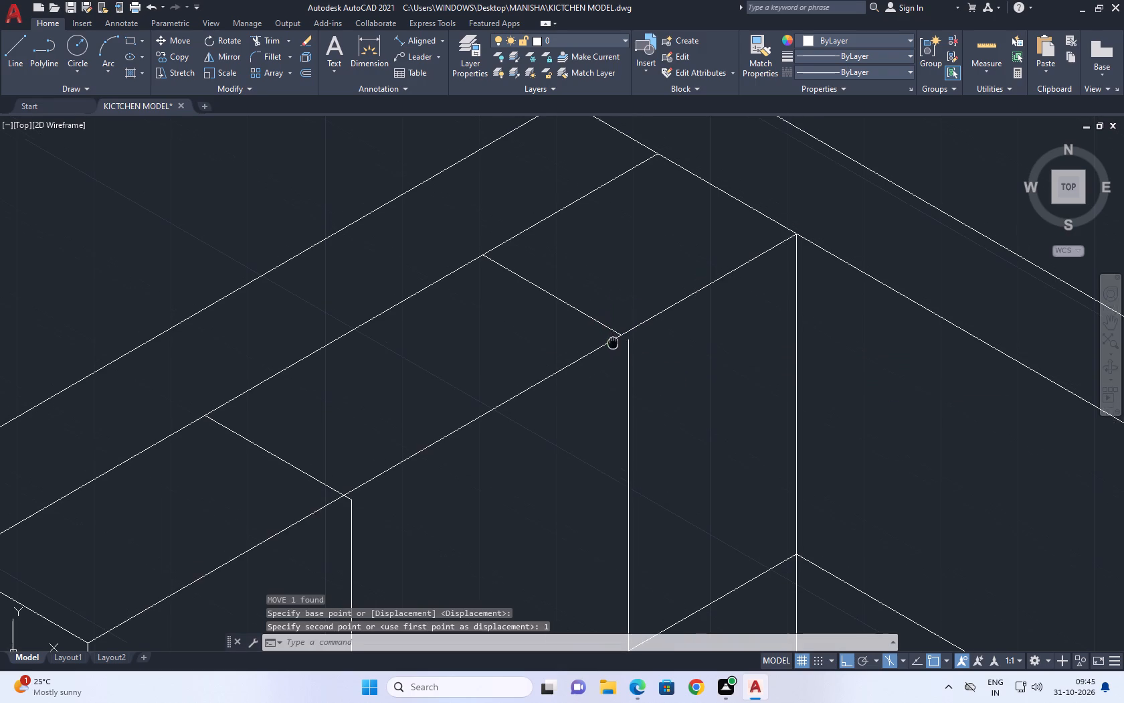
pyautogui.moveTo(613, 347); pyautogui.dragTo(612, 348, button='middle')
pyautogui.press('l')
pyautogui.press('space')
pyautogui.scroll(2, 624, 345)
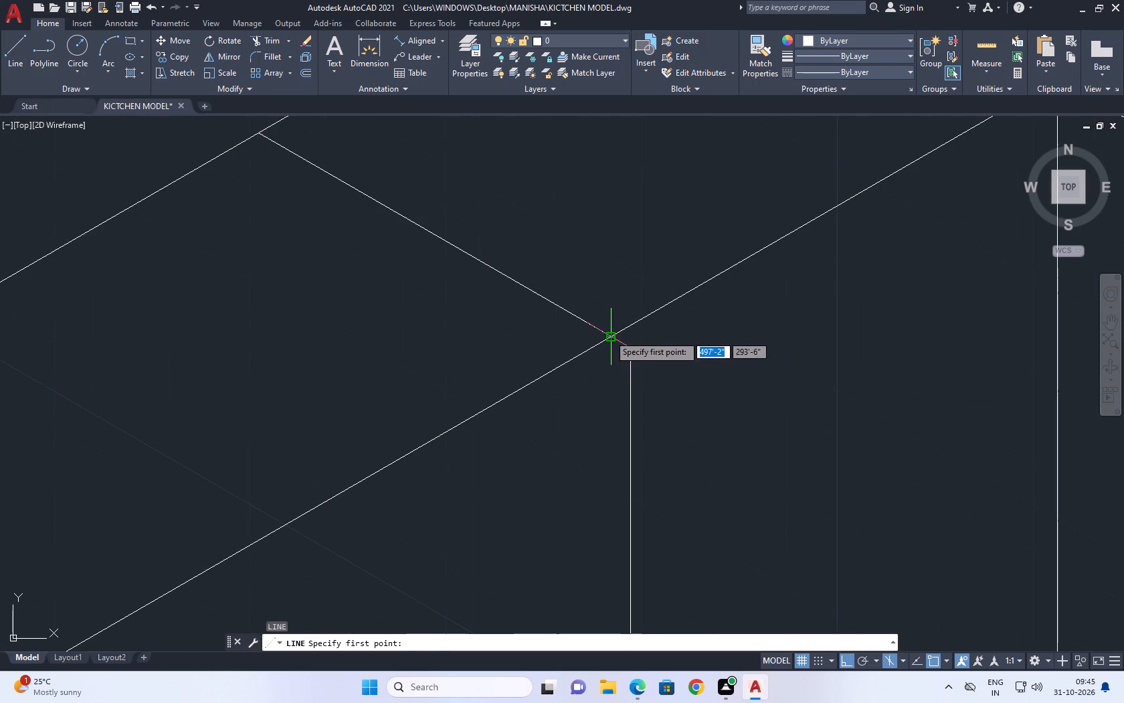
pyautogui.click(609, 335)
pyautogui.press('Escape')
# Extend the tall cabinet's right diagonal top edge to the moved vertical edge.
pyautogui.write('EX')
pyautogui.press('space')
pyautogui.click(567, 292)
pyautogui.click(542, 339)
pyautogui.press('Escape')
# Trim away the tall cabinet's old front top edge between its left and right diagonal top edges.
pyautogui.scroll(-2, 651, 329)
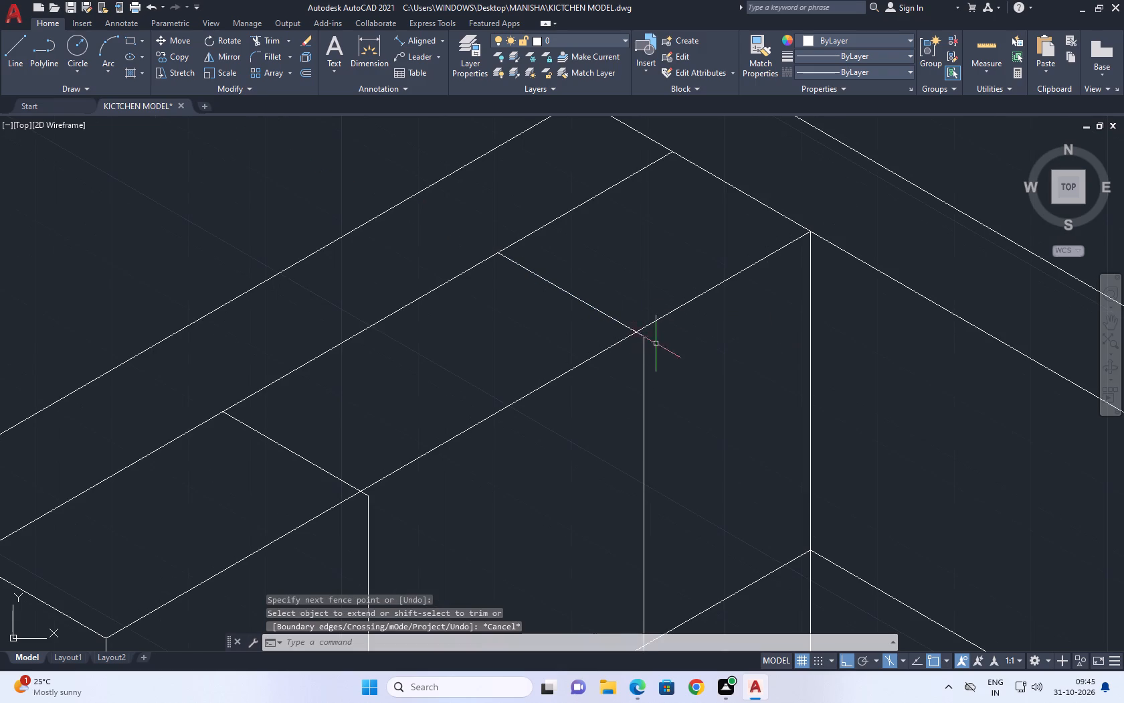
pyautogui.press('t')
pyautogui.press('r')
pyautogui.press('space')
pyautogui.click(603, 401)
pyautogui.click(549, 354)
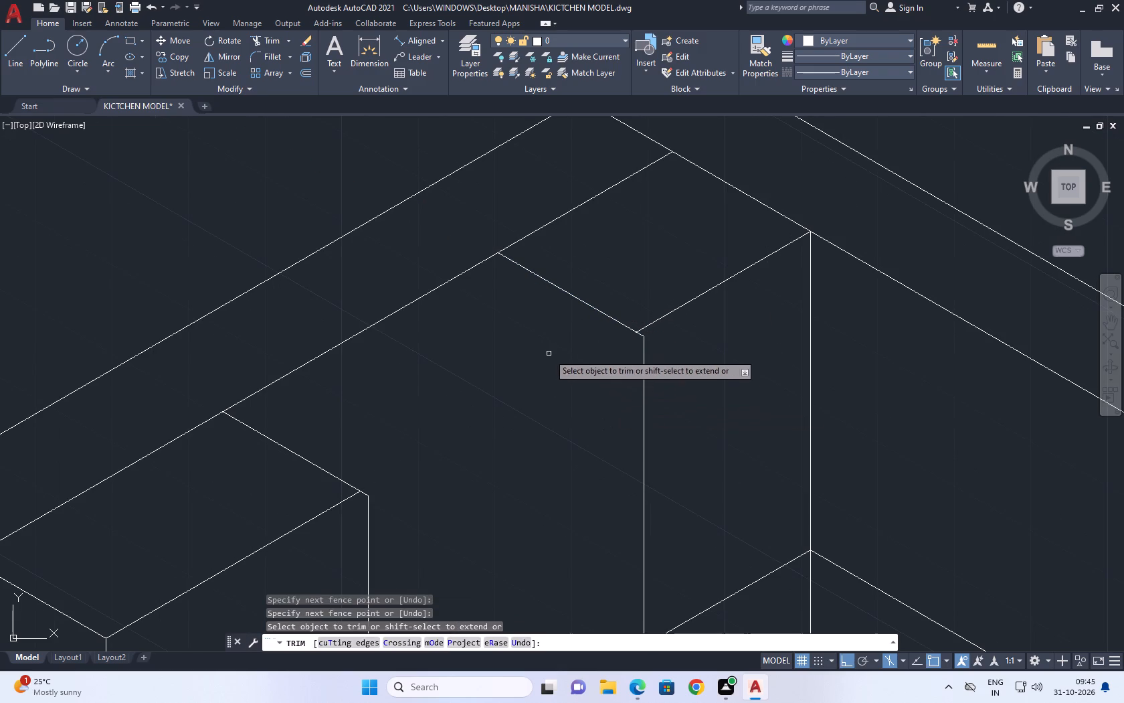
pyautogui.scroll(-3, 577, 330)
pyautogui.press('space')
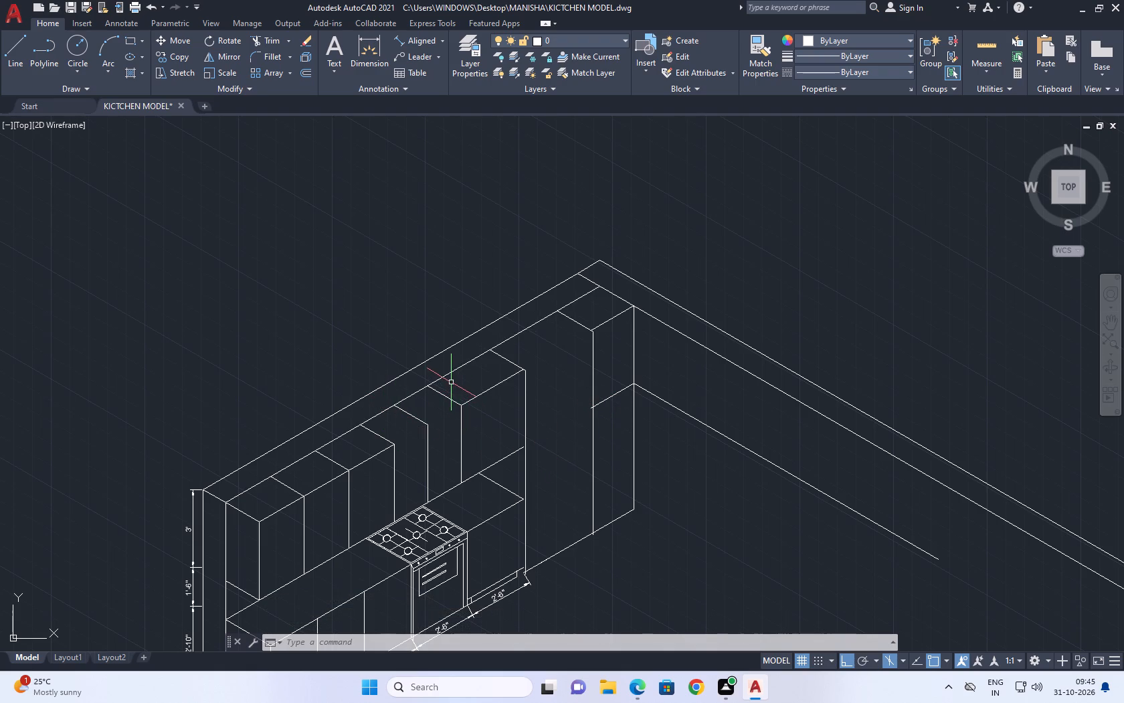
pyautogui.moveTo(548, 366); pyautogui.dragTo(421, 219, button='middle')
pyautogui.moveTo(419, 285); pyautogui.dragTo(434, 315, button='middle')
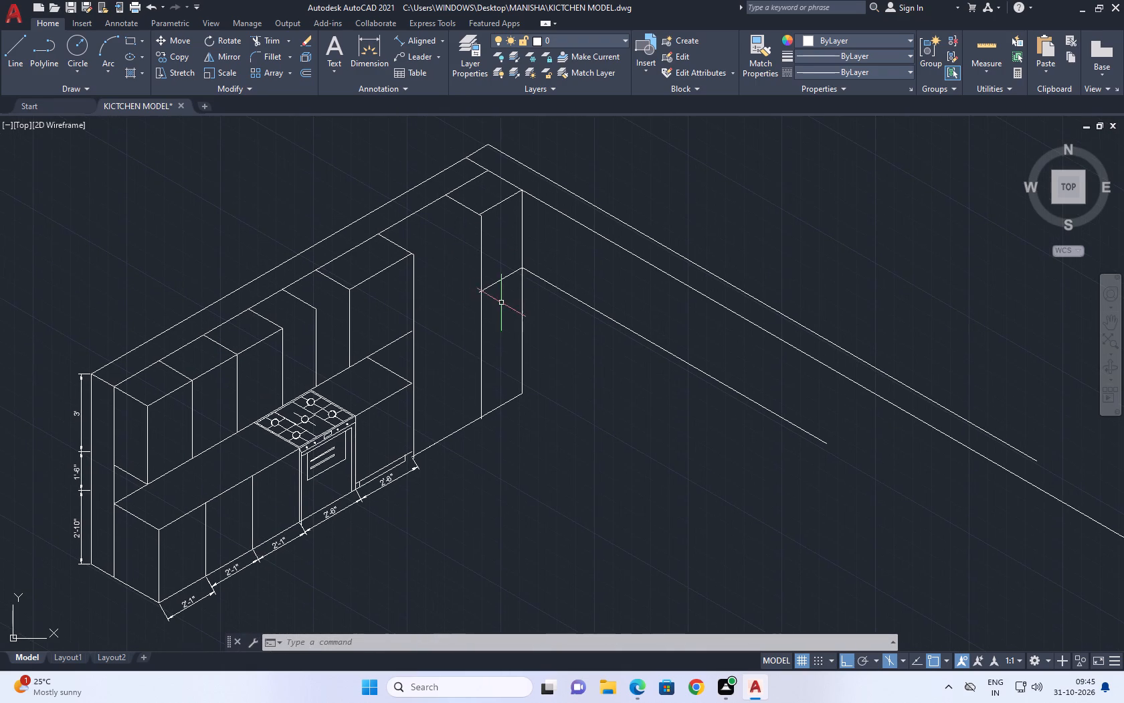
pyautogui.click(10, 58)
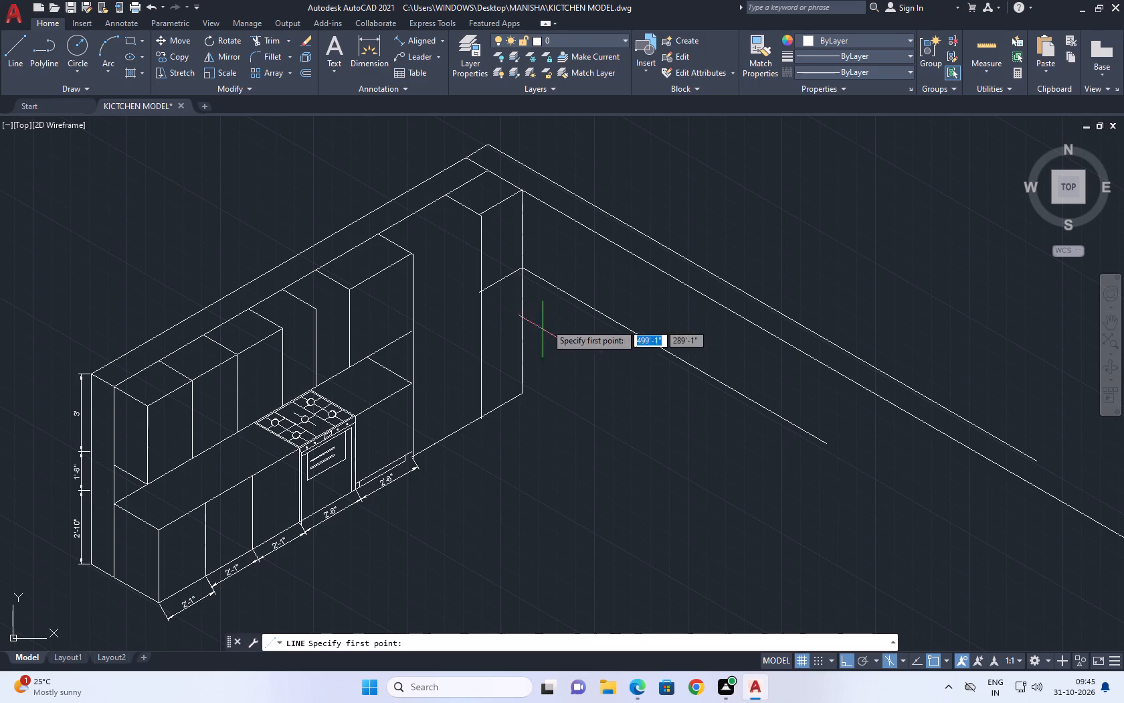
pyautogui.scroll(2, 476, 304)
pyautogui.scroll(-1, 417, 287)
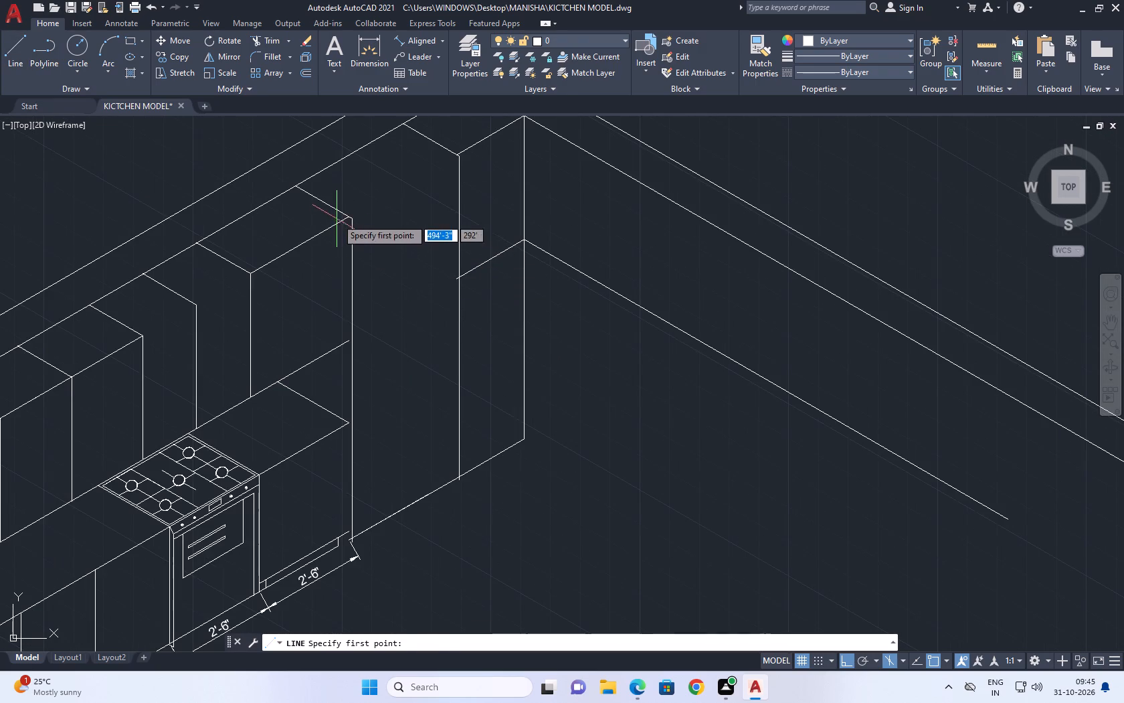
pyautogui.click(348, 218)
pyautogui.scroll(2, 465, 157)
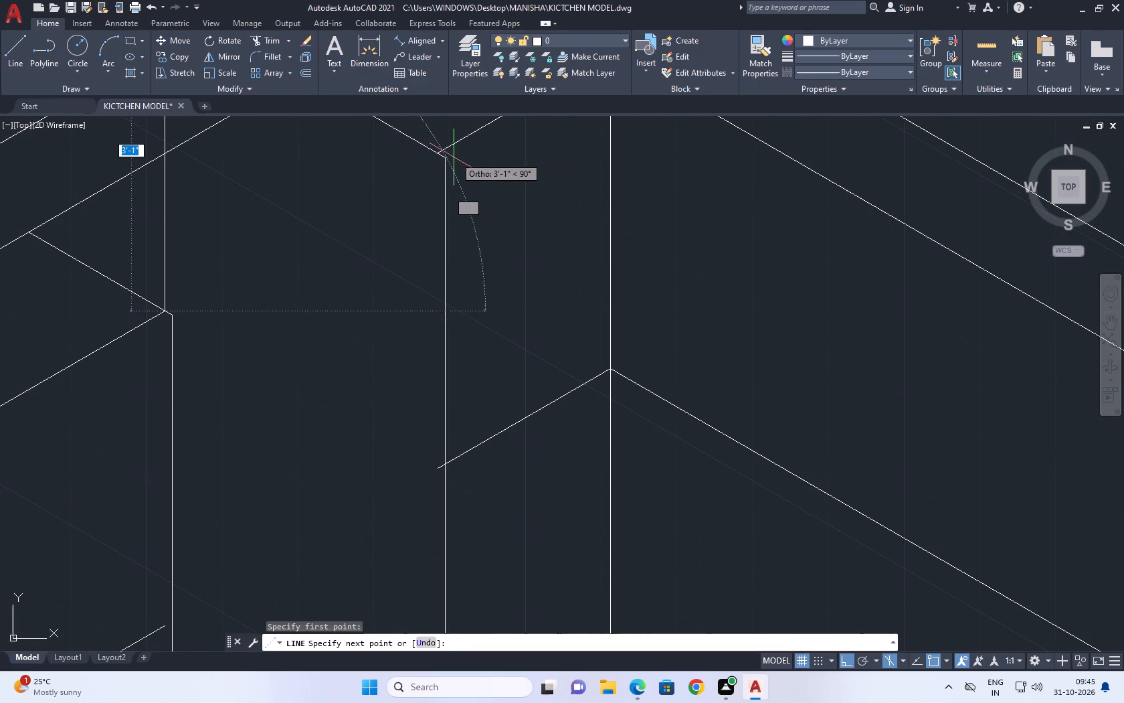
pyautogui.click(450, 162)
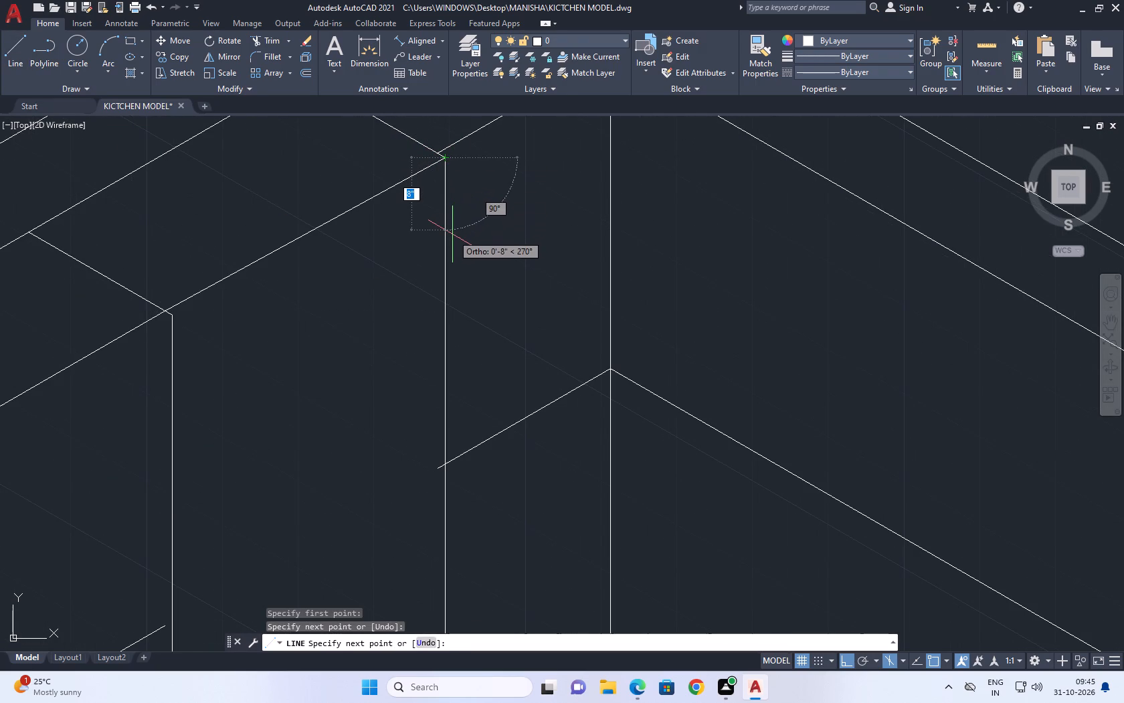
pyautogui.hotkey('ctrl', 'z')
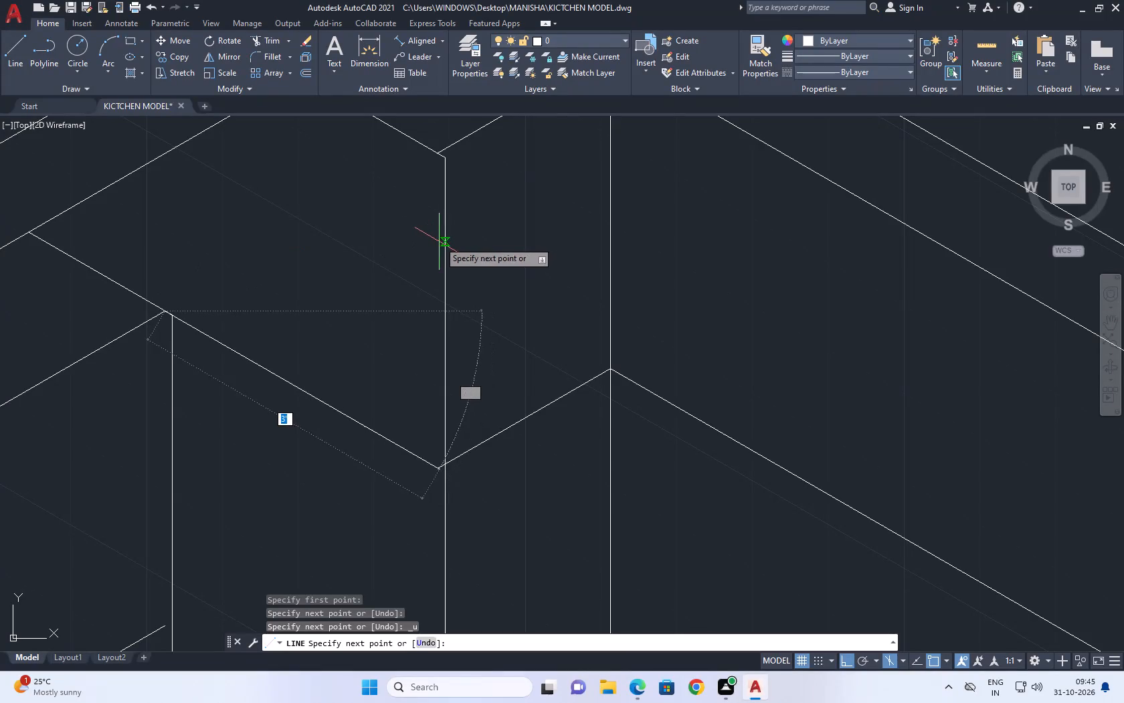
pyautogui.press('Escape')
# Draw a new front top edge about 3'-5" long on the top isoplane, from the tall cabinet's right vertical edge past its left one.
pyautogui.press('space')
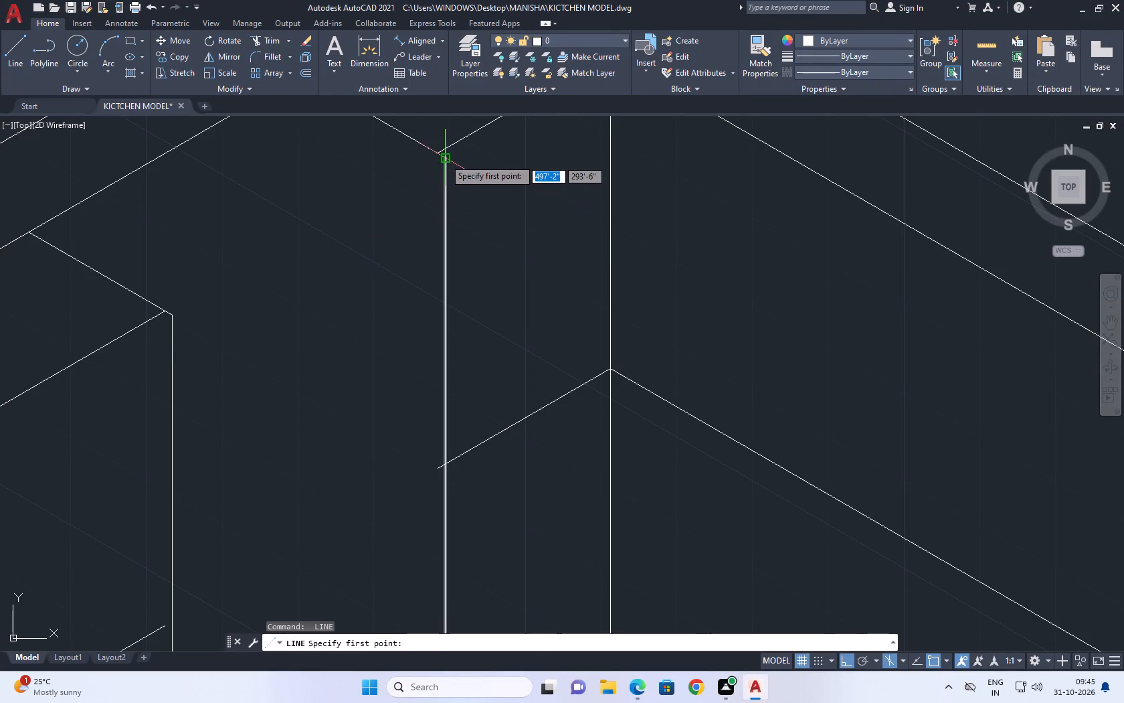
pyautogui.click(444, 159)
pyautogui.press('F5')
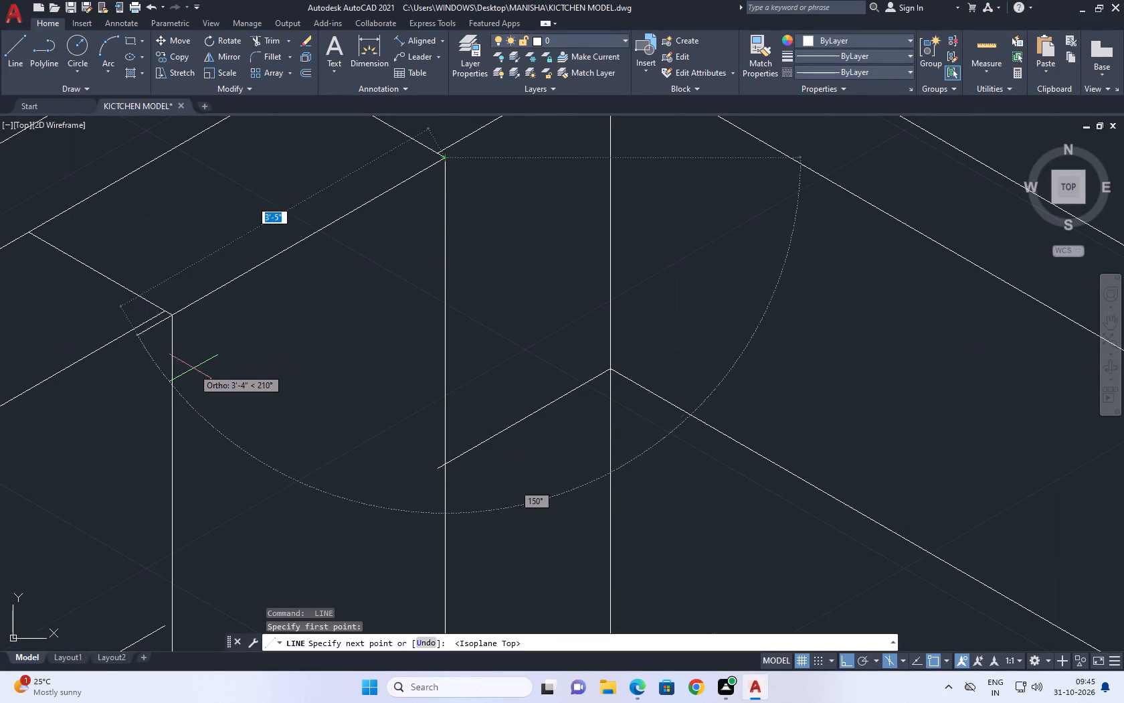
pyautogui.click(186, 371)
pyautogui.press('space')
# Trim the new front top edge's overhang beyond the tall cabinet's left vertical edge.
pyautogui.press('t')
pyautogui.press('r')
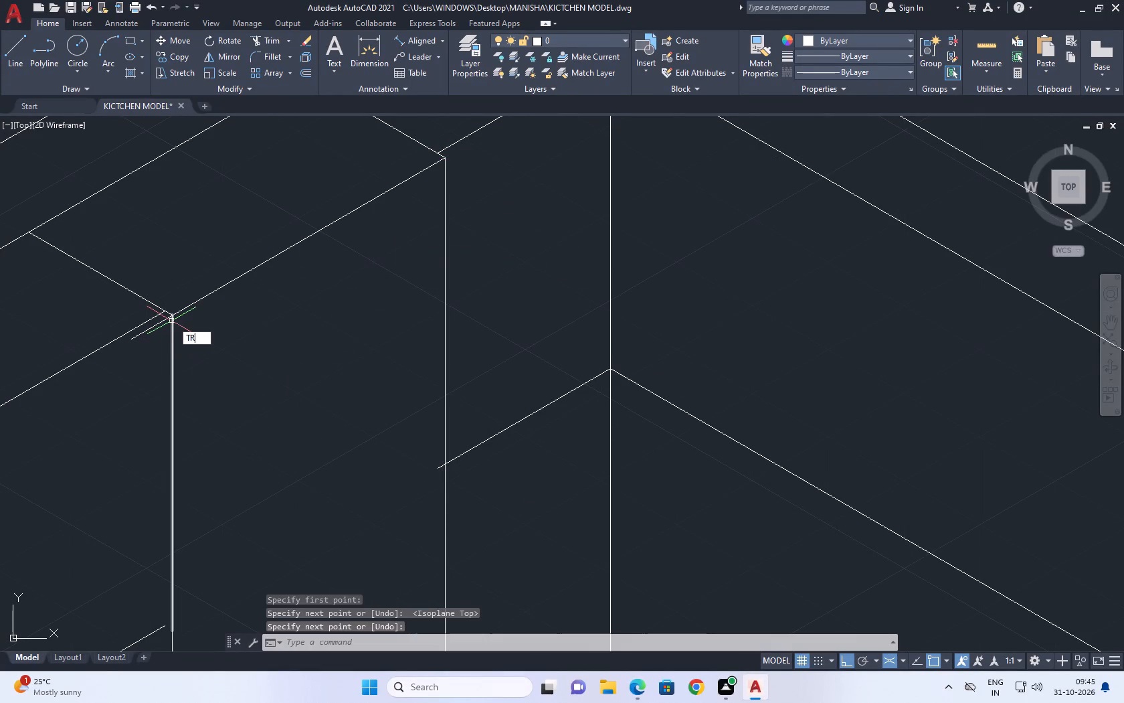
pyautogui.press('space')
pyautogui.click(156, 325)
pyautogui.scroll(-1, 351, 305)
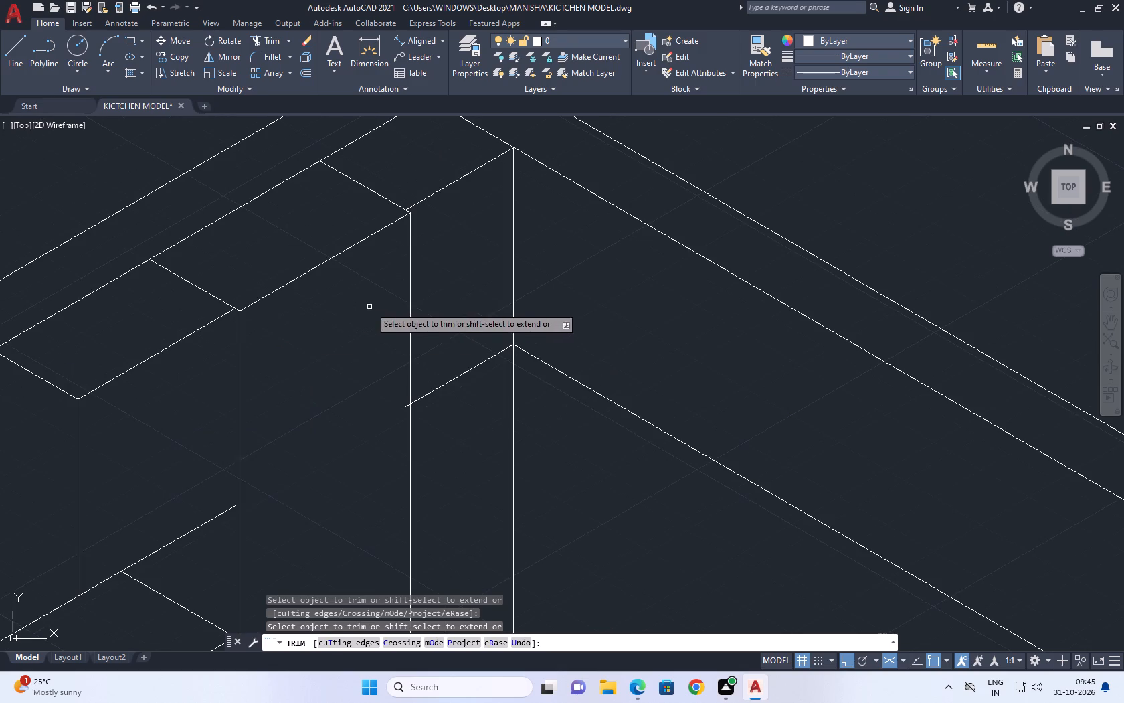
pyautogui.press('space')
# Trim the mid-height diagonal line's stub that crosses the tall cabinet's right vertical edge.
pyautogui.moveTo(415, 411); pyautogui.dragTo(480, 333, button='middle')
pyautogui.press('t')
pyautogui.press('r')
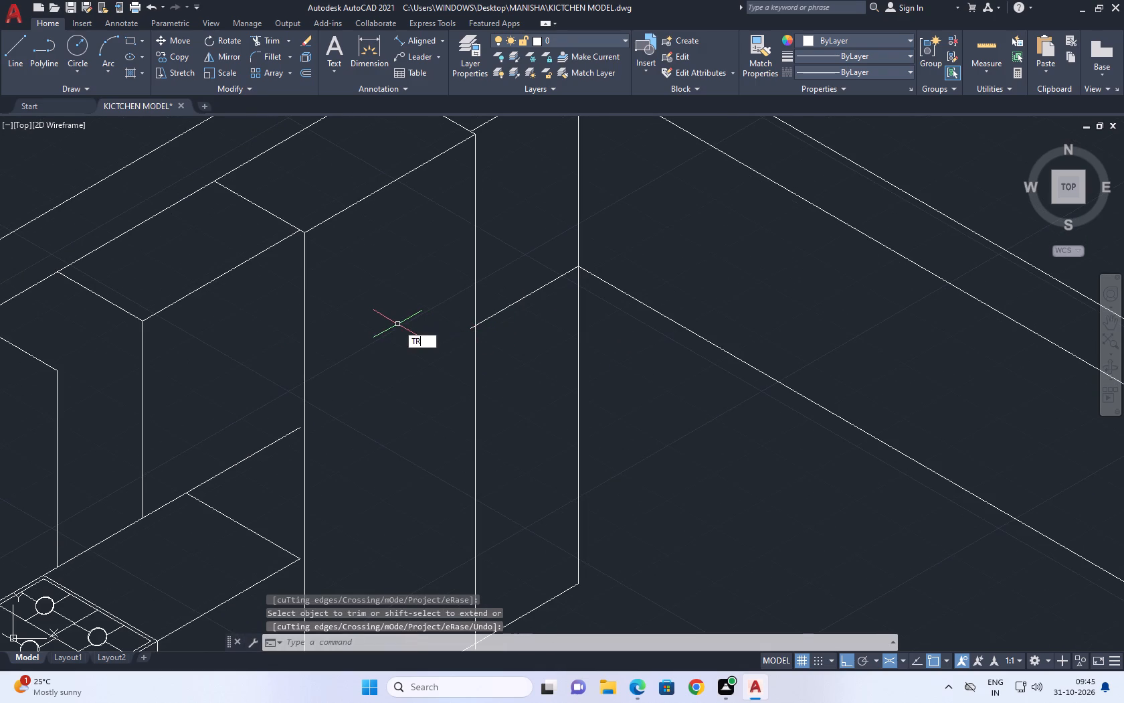
pyautogui.press('space')
pyautogui.scroll(2, 473, 335)
pyautogui.click(466, 317)
pyautogui.click(468, 333)
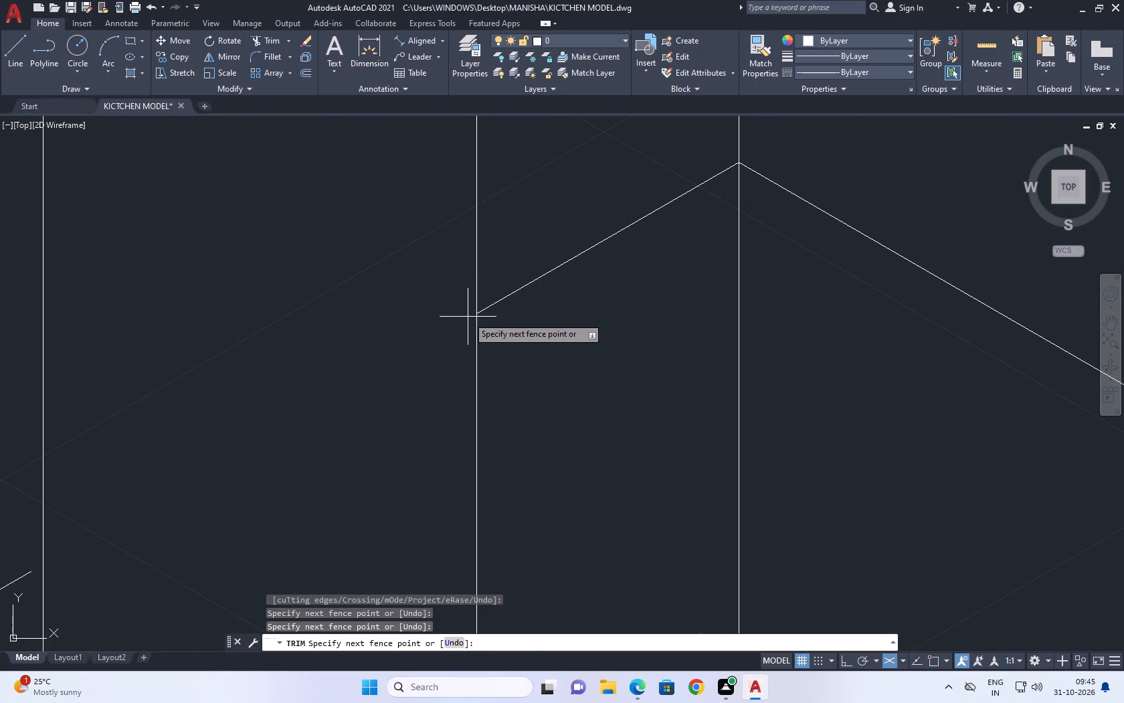
pyautogui.click(468, 317)
pyautogui.press('space')
# Extend the bottom front edge of the wall cabinet beside the tall cabinet to the tall cabinet's left vertical edge.
pyautogui.scroll(-3, 450, 355)
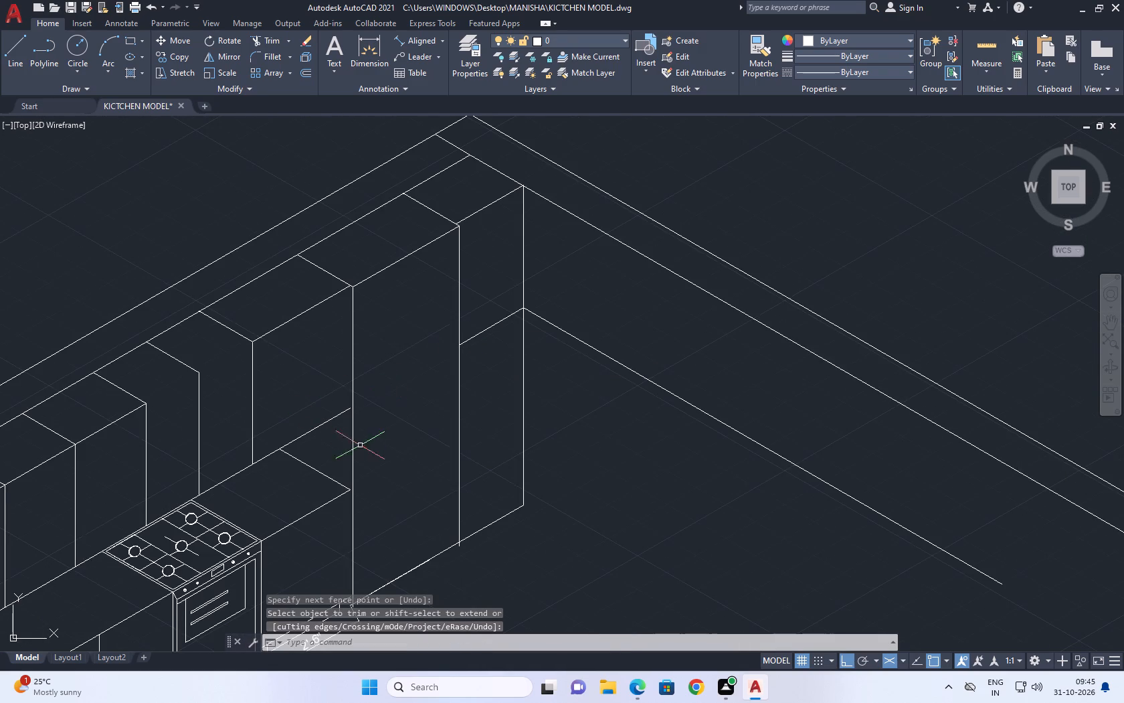
pyautogui.scroll(3, 361, 425)
pyautogui.scroll(1, 309, 376)
pyautogui.moveTo(308, 375); pyautogui.dragTo(419, 484, button='middle')
pyautogui.scroll(-3, 418, 483)
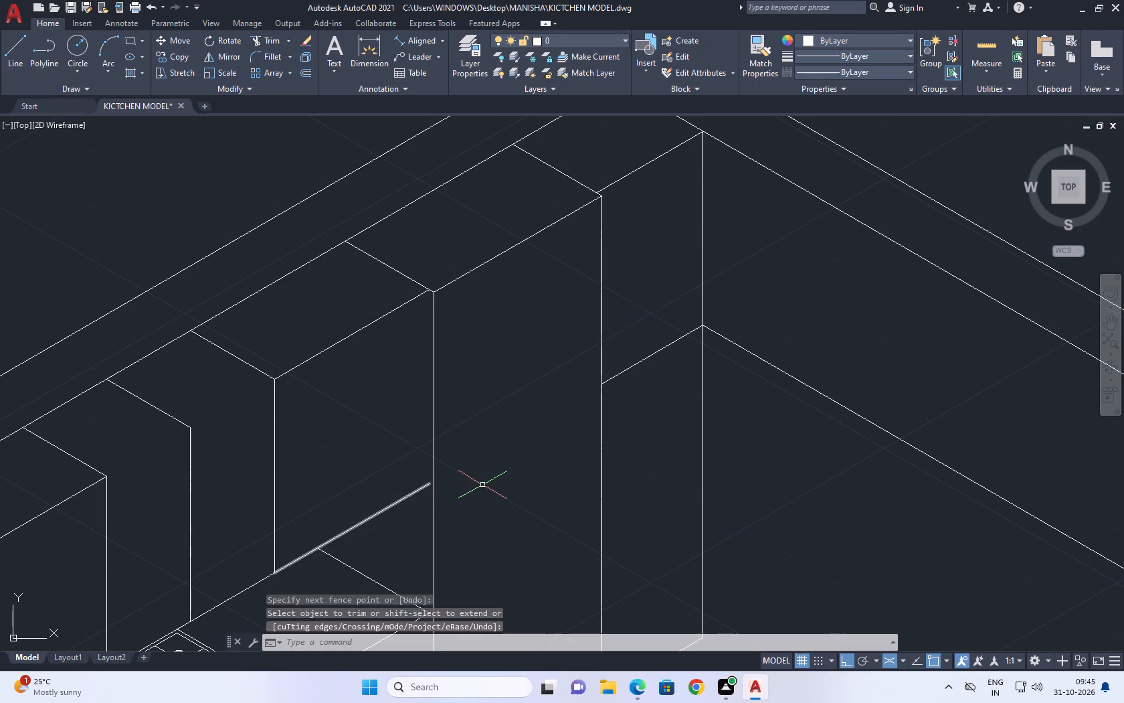
pyautogui.press('e')
pyautogui.press('x')
pyautogui.press('space')
pyautogui.scroll(2, 385, 518)
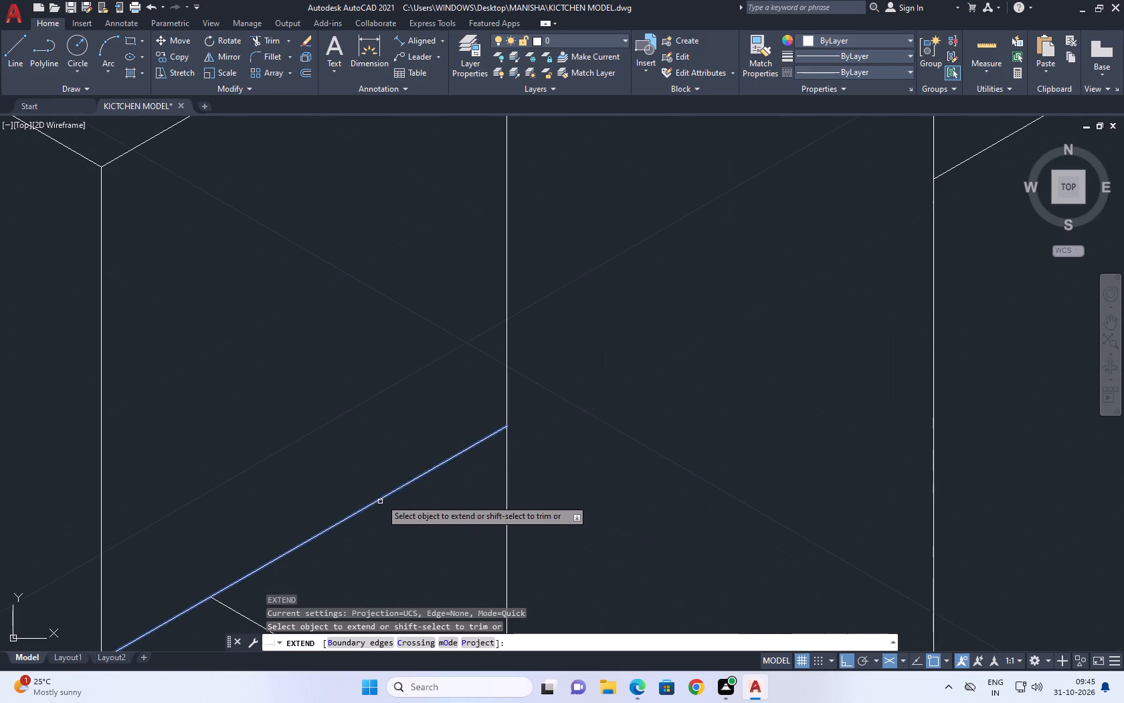
pyautogui.click(387, 459)
pyautogui.click(420, 495)
pyautogui.scroll(-4, 474, 441)
pyautogui.press('space')
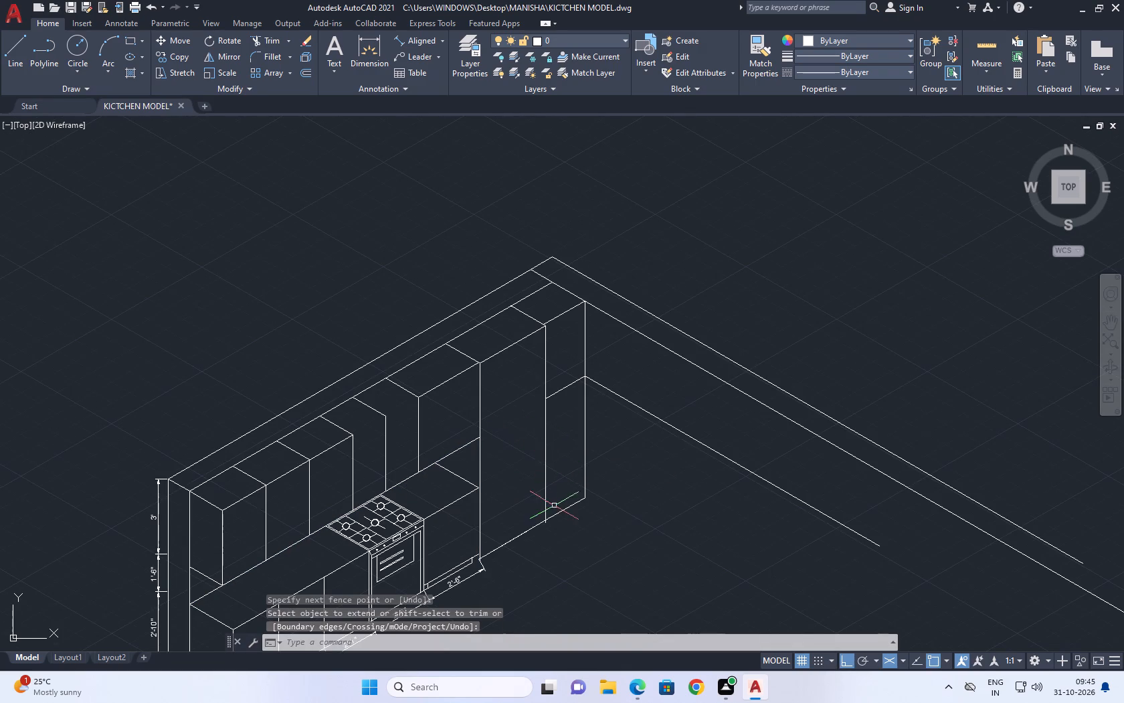
# Trim the part of the tall cabinet's right vertical edge that projects below the floor line.
pyautogui.press('t')
pyautogui.press('r')
pyautogui.press('r')
pyautogui.press('space')
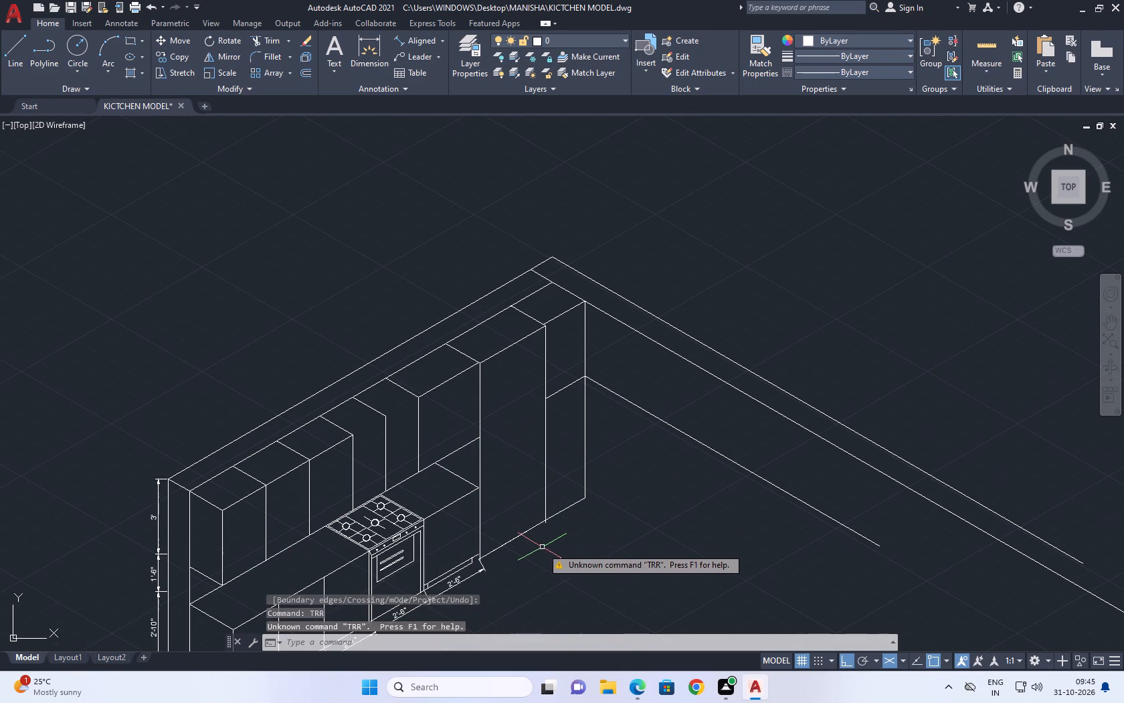
pyautogui.press('Escape')
pyautogui.write('TR')
pyautogui.press('space')
pyautogui.scroll(4, 551, 532)
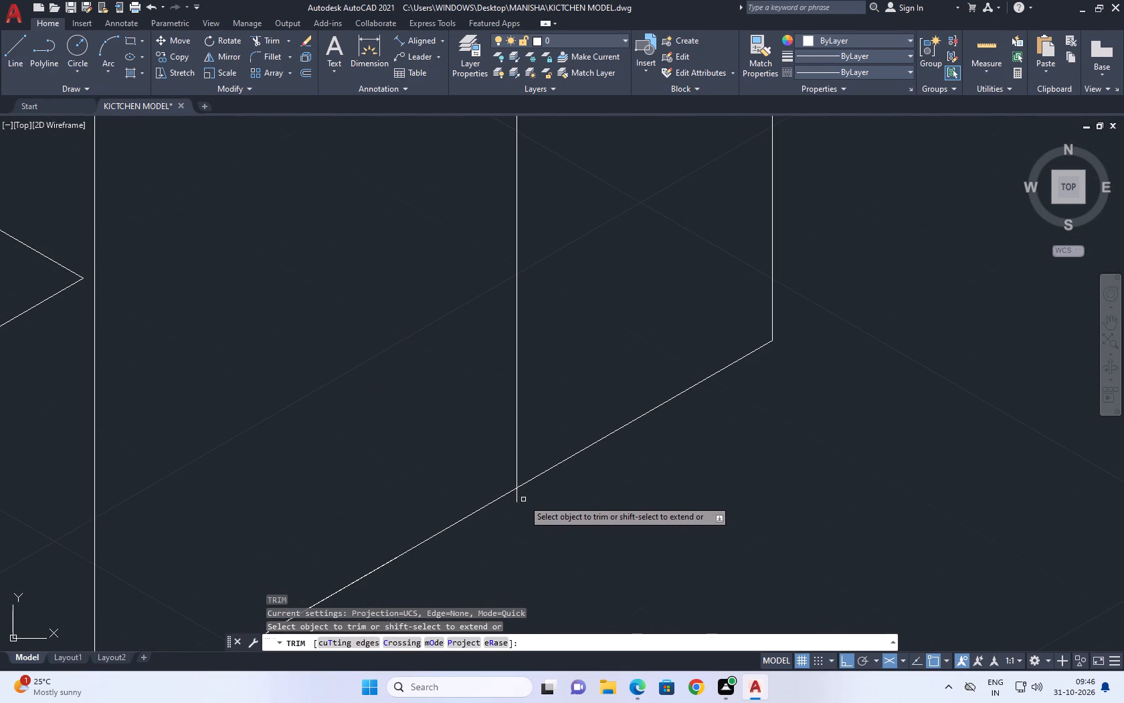
pyautogui.click(518, 493)
pyautogui.press('space')
# Extend the toe-kick's top line, right of the stove, to the tall cabinet's left vertical edge.
pyautogui.scroll(-2, 530, 477)
pyautogui.moveTo(562, 415); pyautogui.dragTo(546, 479, button='middle')
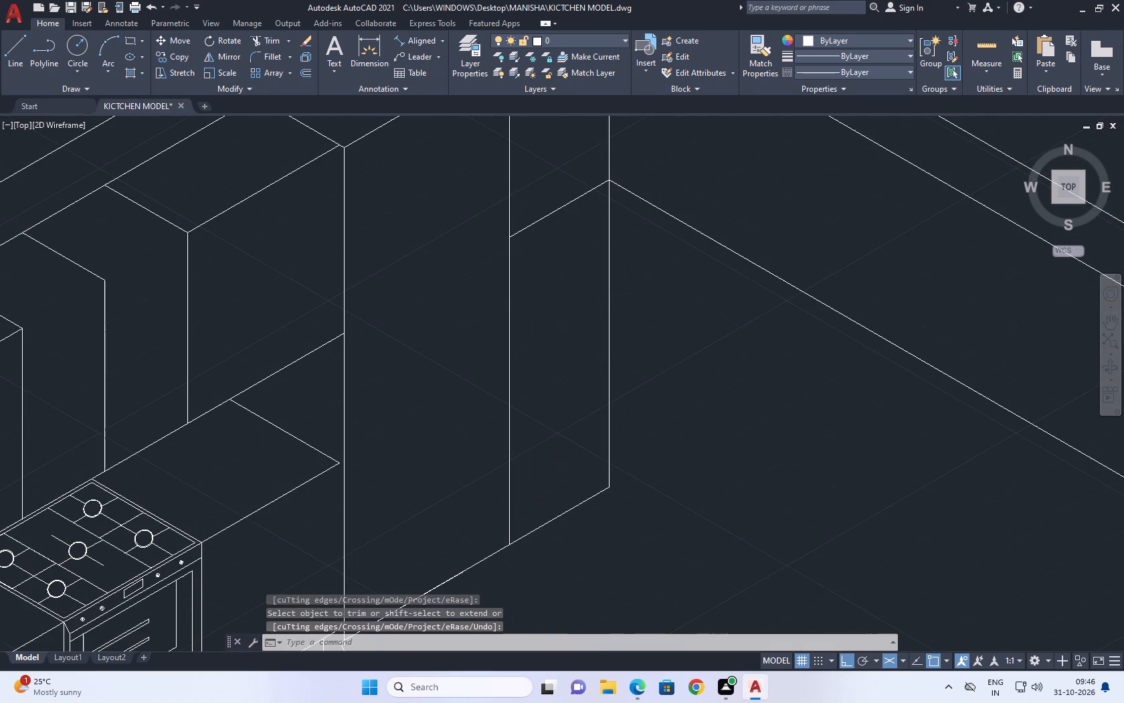
pyautogui.scroll(-2, 557, 481)
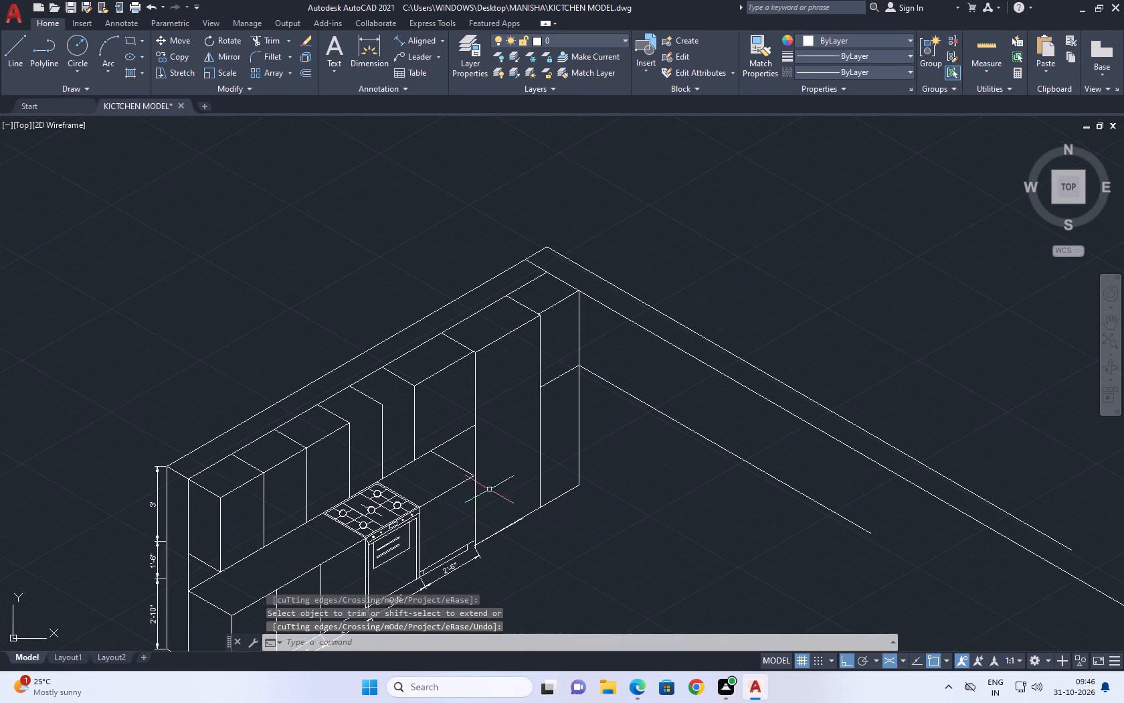
pyautogui.scroll(2, 490, 570)
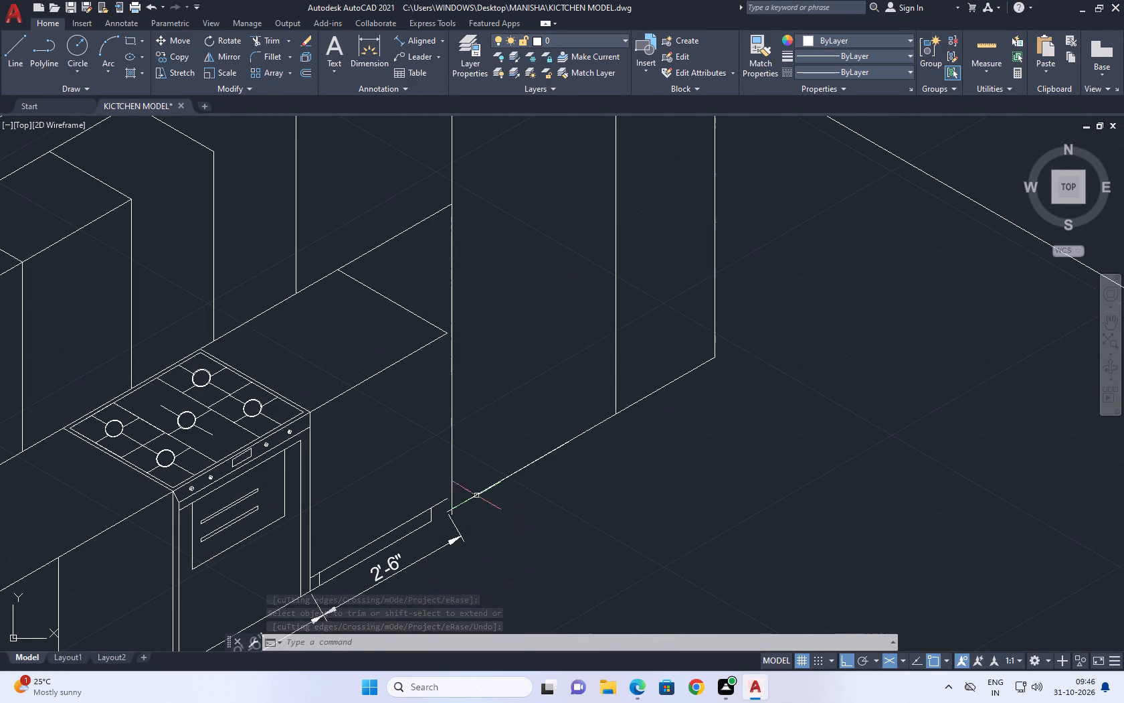
pyautogui.moveTo(465, 501); pyautogui.dragTo(498, 496, button='middle')
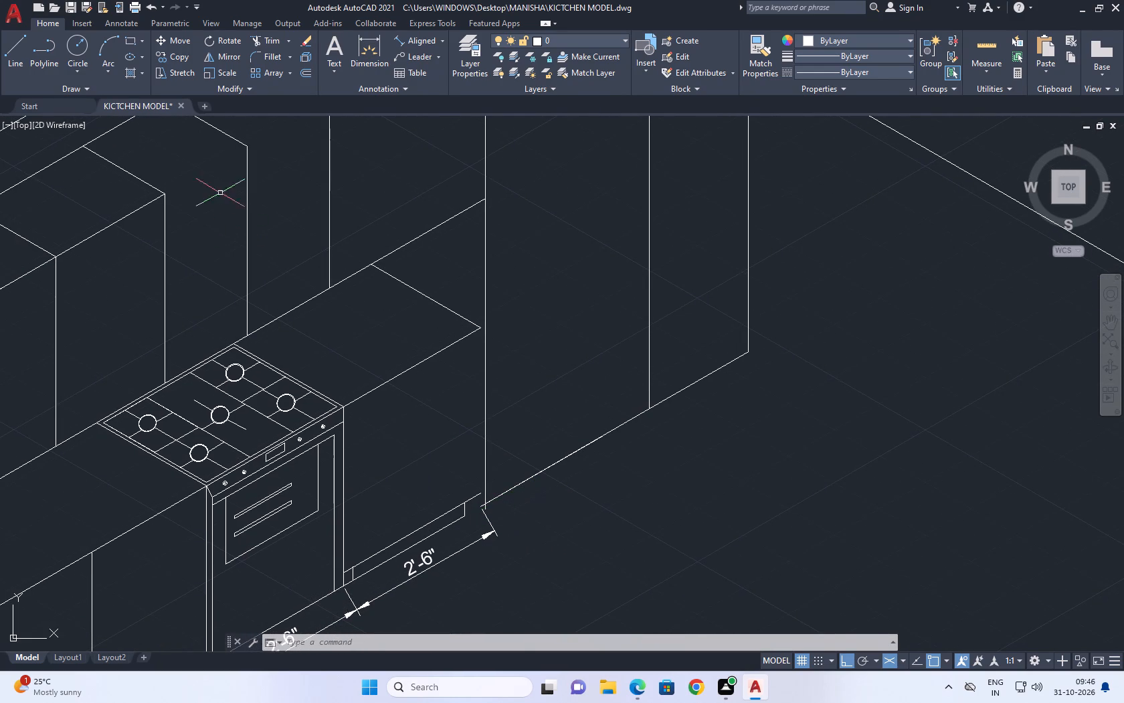
pyautogui.press('e')
pyautogui.press('x')
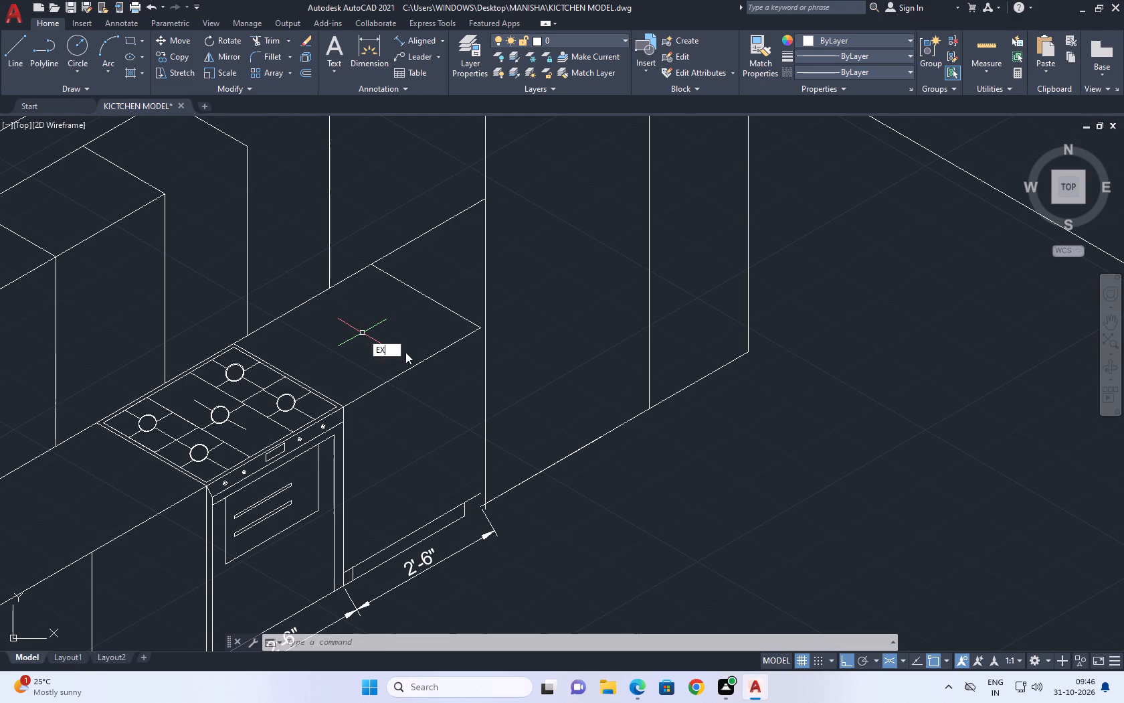
pyautogui.press('space')
pyautogui.click(458, 506)
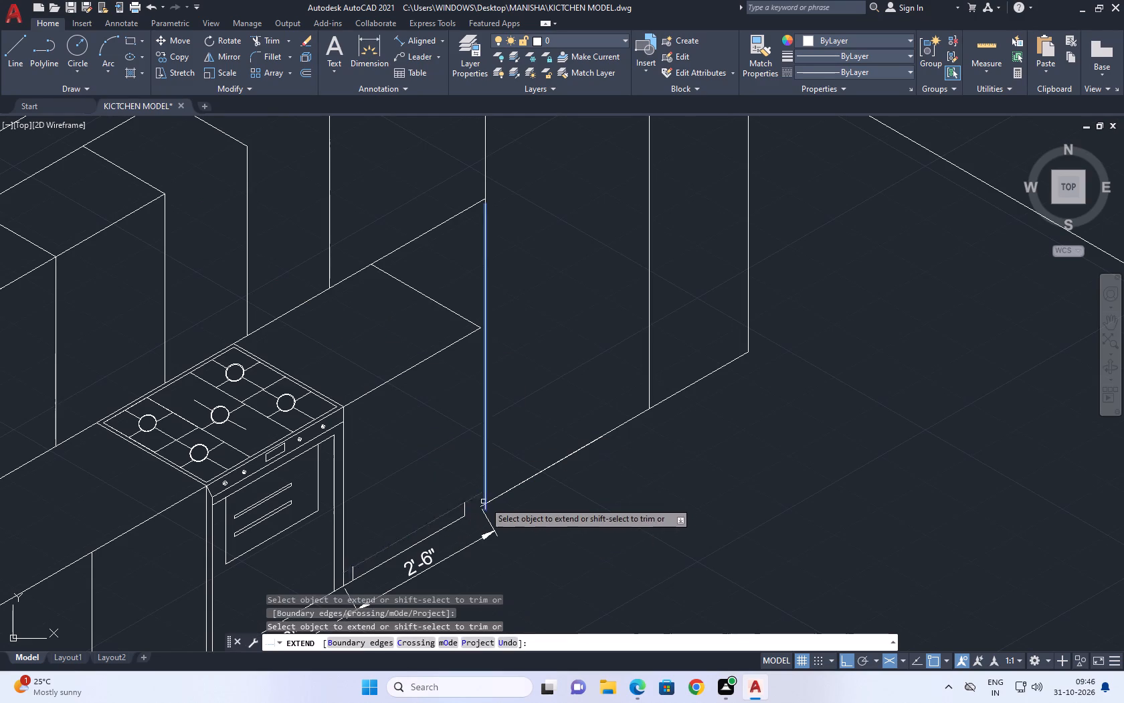
pyautogui.rightClick(530, 492)
pyautogui.click(579, 332)
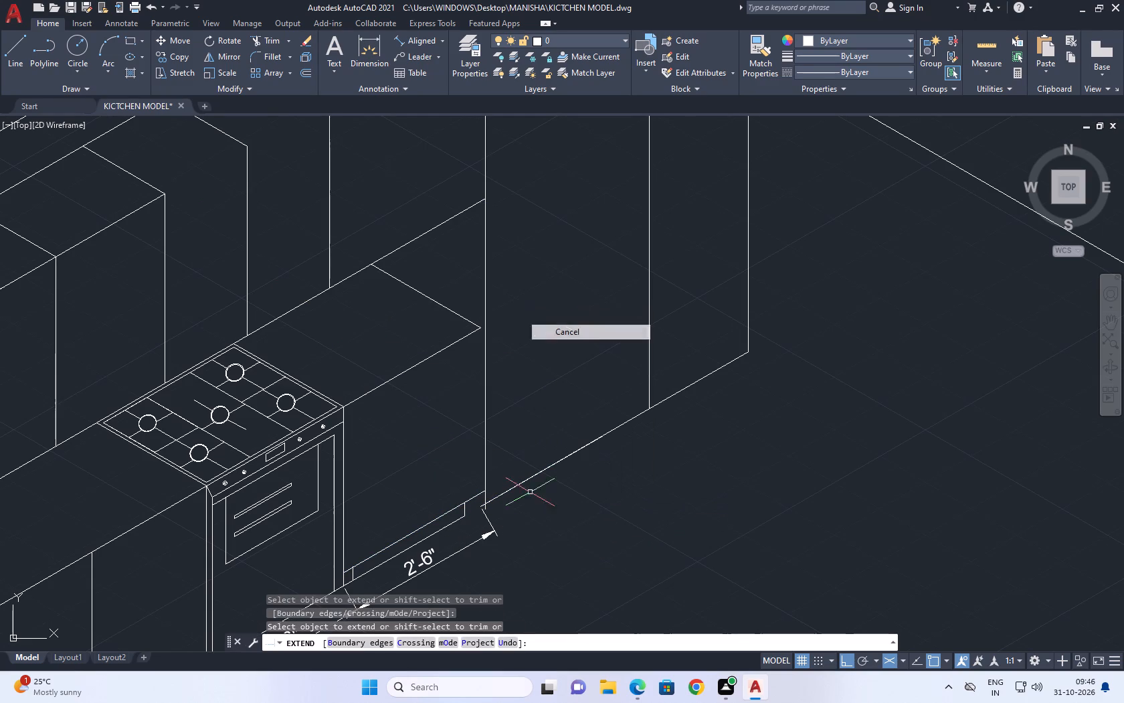
# Trim the overlapping ends of the left vertical edge and floor line at the tall cabinet's bottom-left corner.
pyautogui.click(268, 39)
pyautogui.scroll(2, 490, 501)
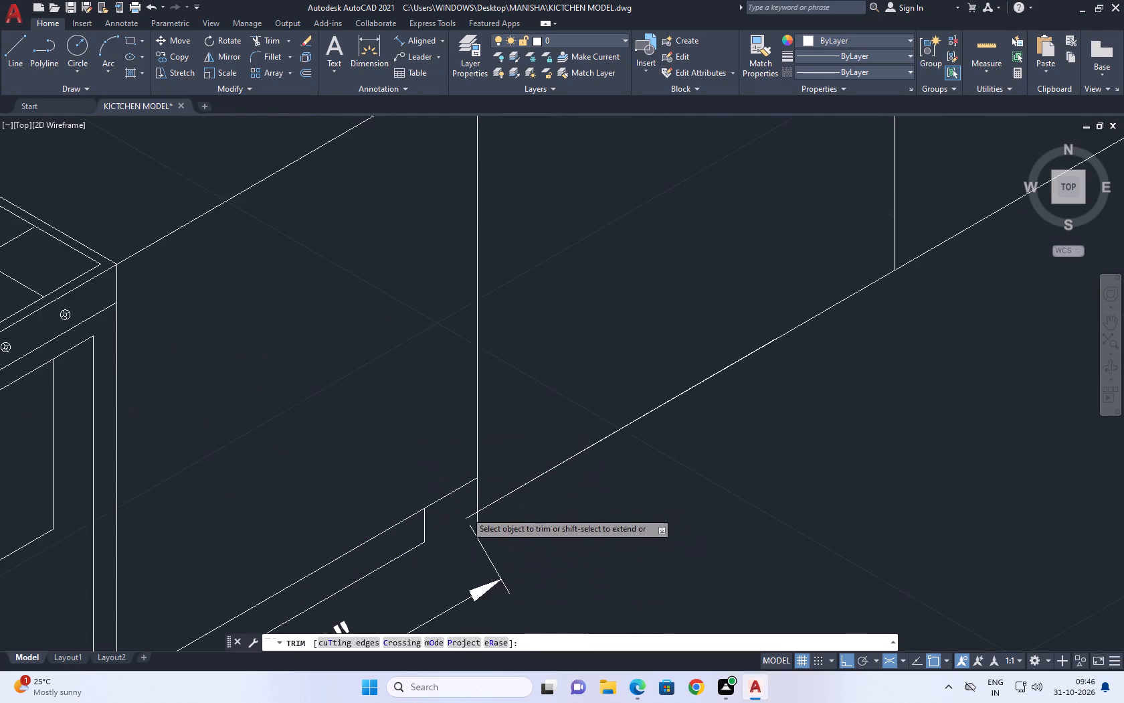
pyautogui.scroll(3, 466, 512)
pyautogui.click(486, 525)
pyautogui.click(430, 486)
pyautogui.rightClick(549, 501)
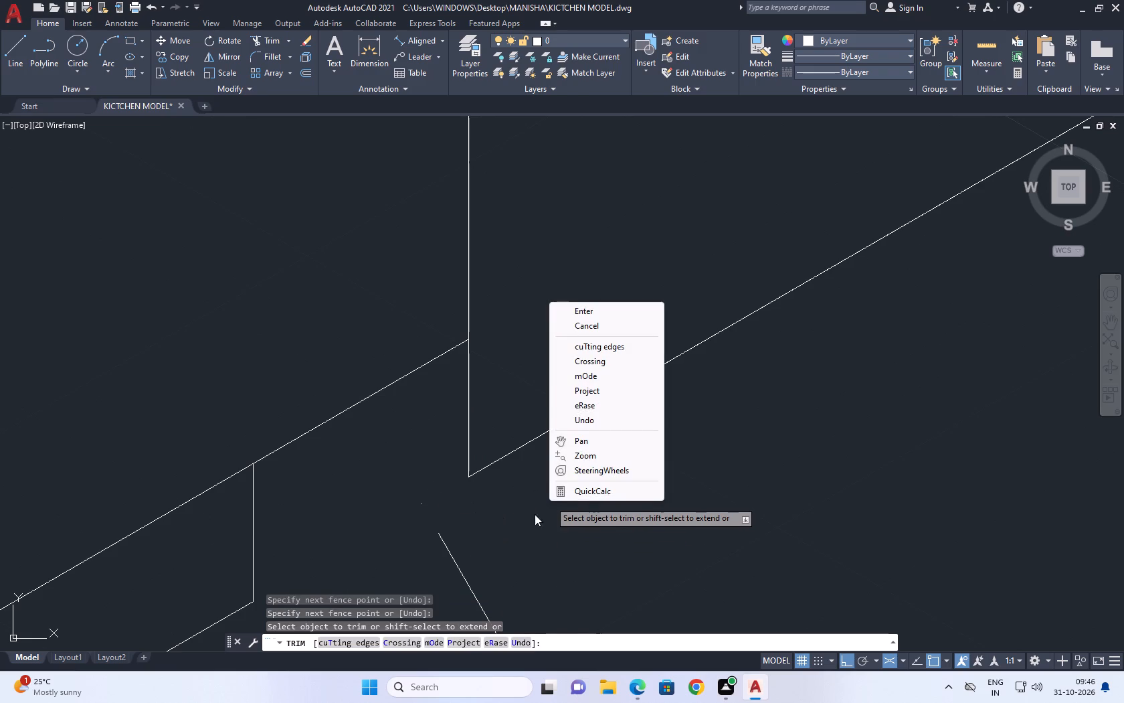
pyautogui.click(620, 317)
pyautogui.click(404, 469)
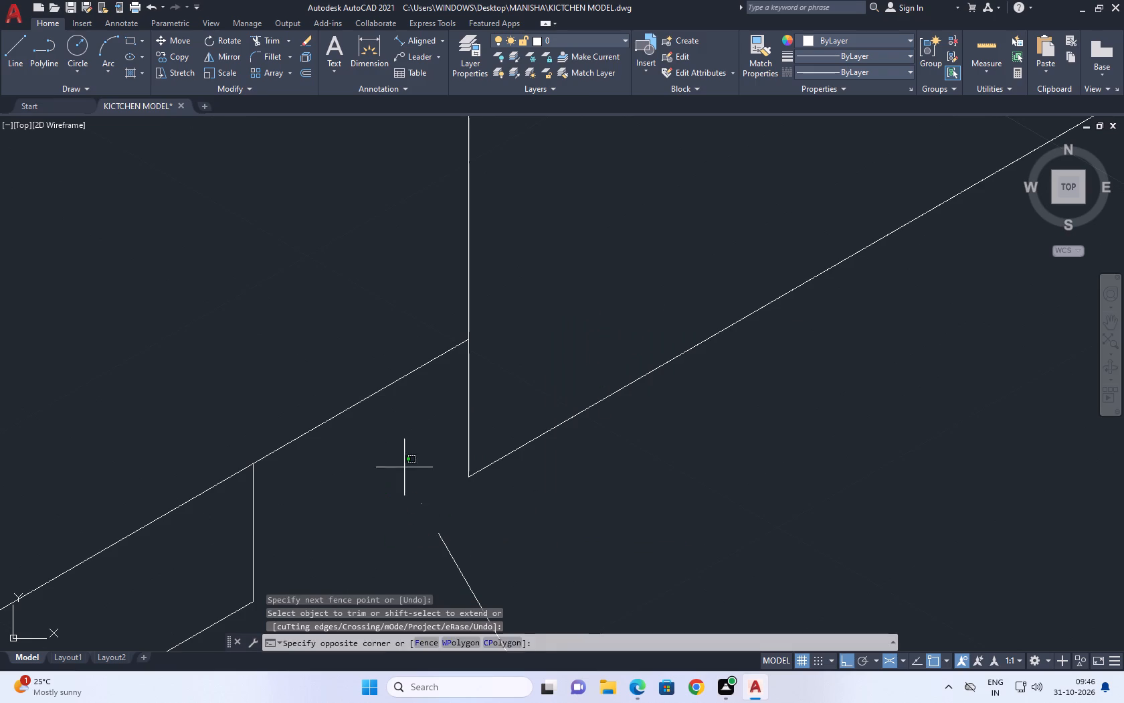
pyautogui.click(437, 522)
# Draw a vertical line just right of the tall cabinet's left vertical edge, from its top front edge to below the floor line.
pyautogui.scroll(-2, 440, 467)
pyautogui.moveTo(546, 404); pyautogui.dragTo(472, 501, button='middle')
pyautogui.scroll(-2, 456, 507)
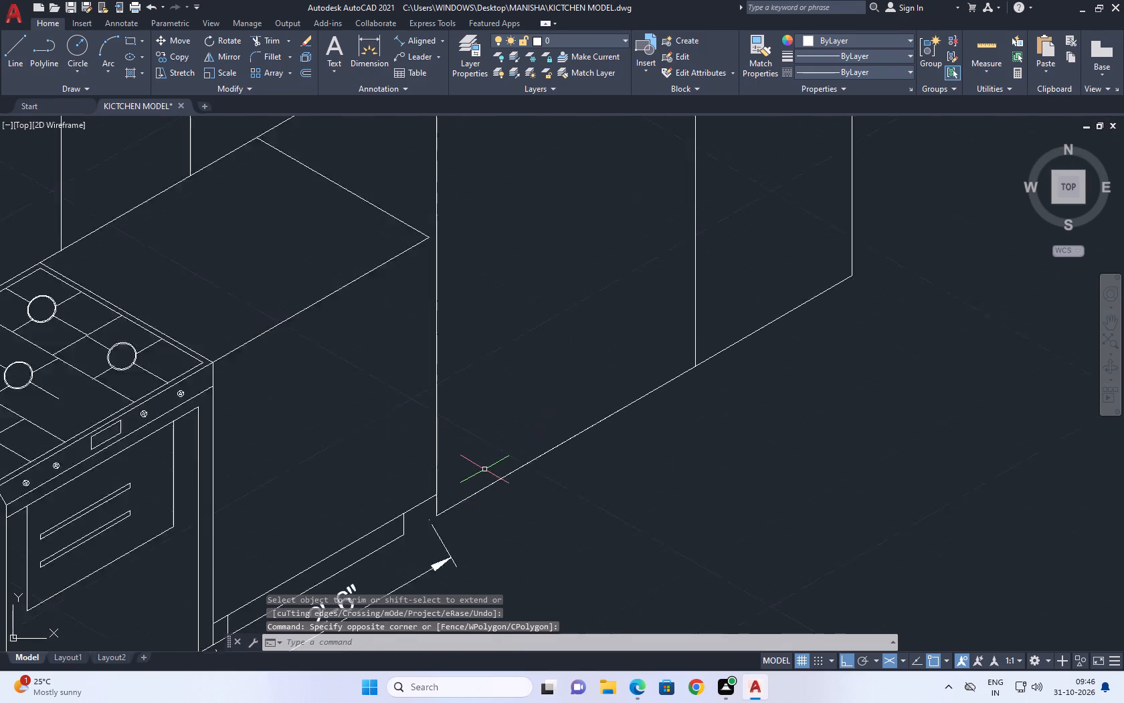
pyautogui.scroll(-1, 484, 469)
pyautogui.moveTo(557, 449); pyautogui.dragTo(420, 449, button='middle')
pyautogui.middleClick(437, 457)
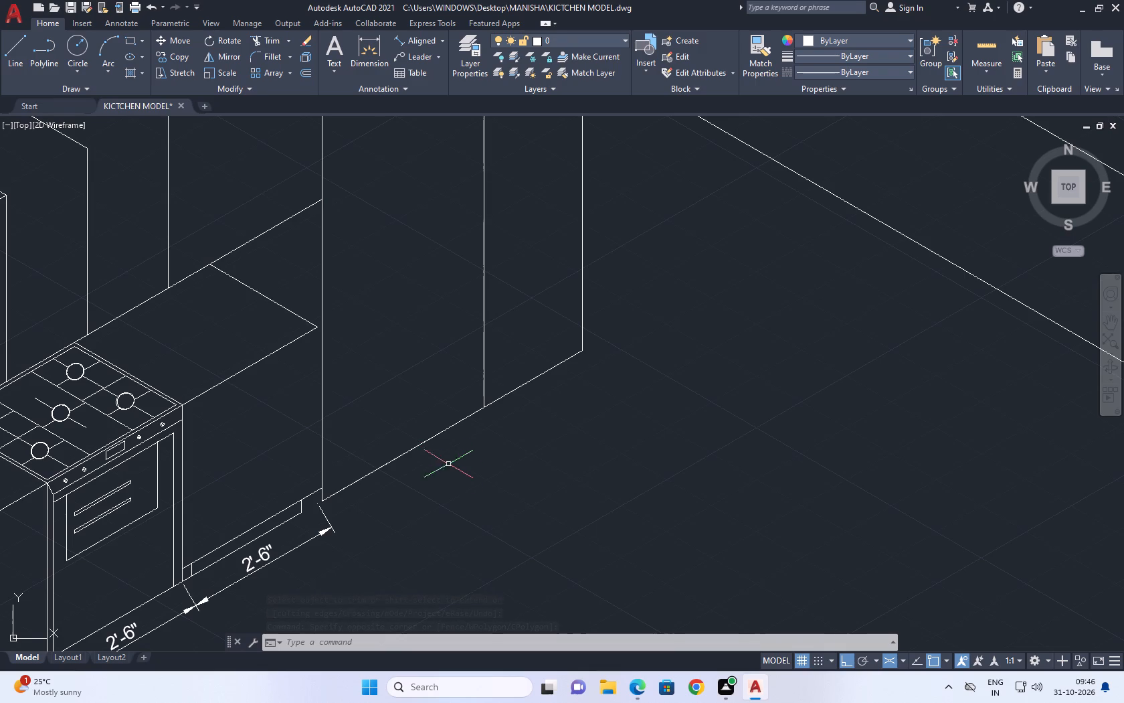
pyautogui.moveTo(409, 342); pyautogui.dragTo(470, 459, button='middle')
pyautogui.click(3, 51)
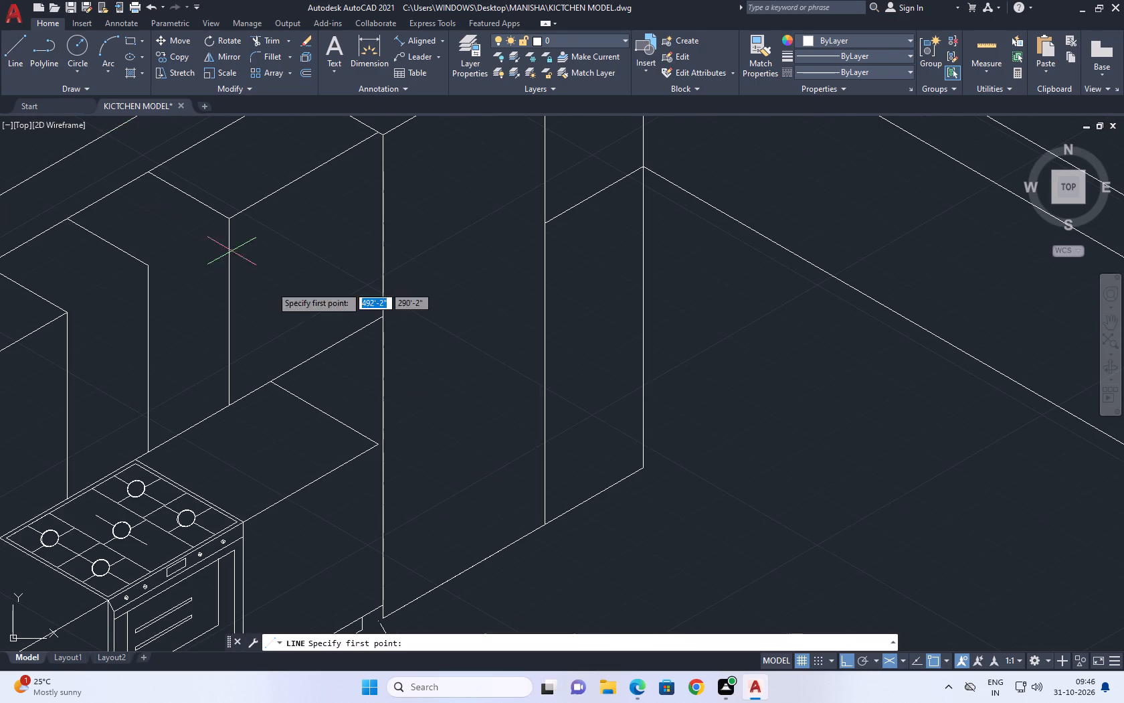
pyautogui.moveTo(407, 428); pyautogui.dragTo(482, 467, button='middle')
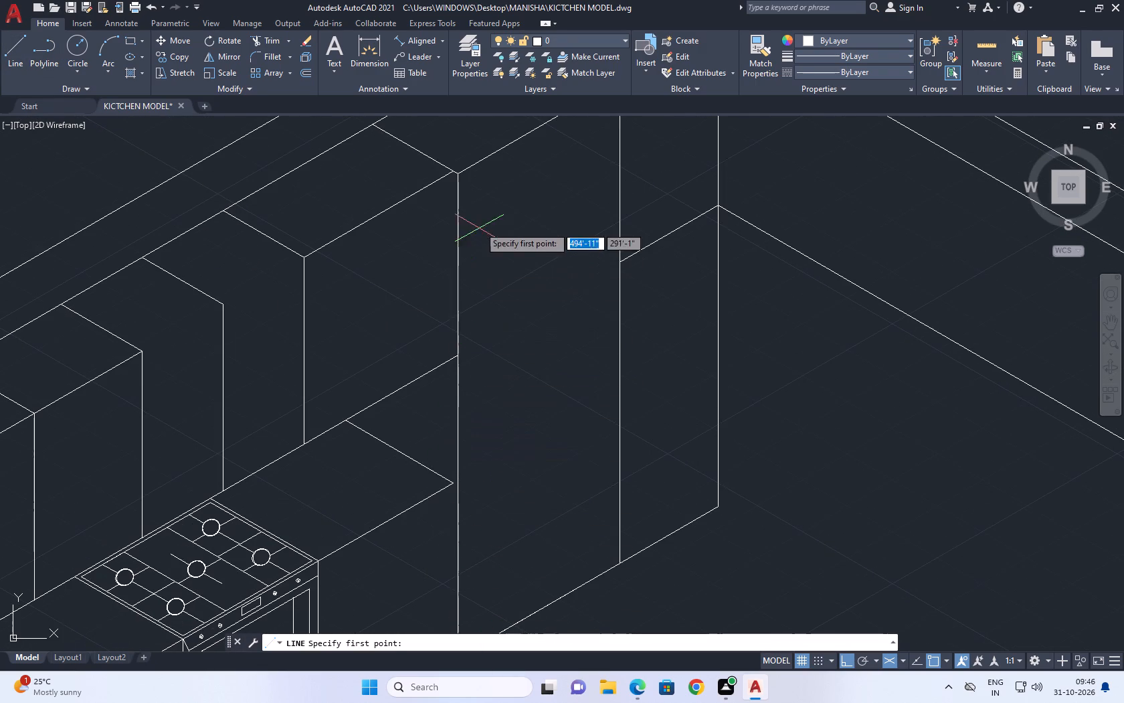
pyautogui.click(468, 169)
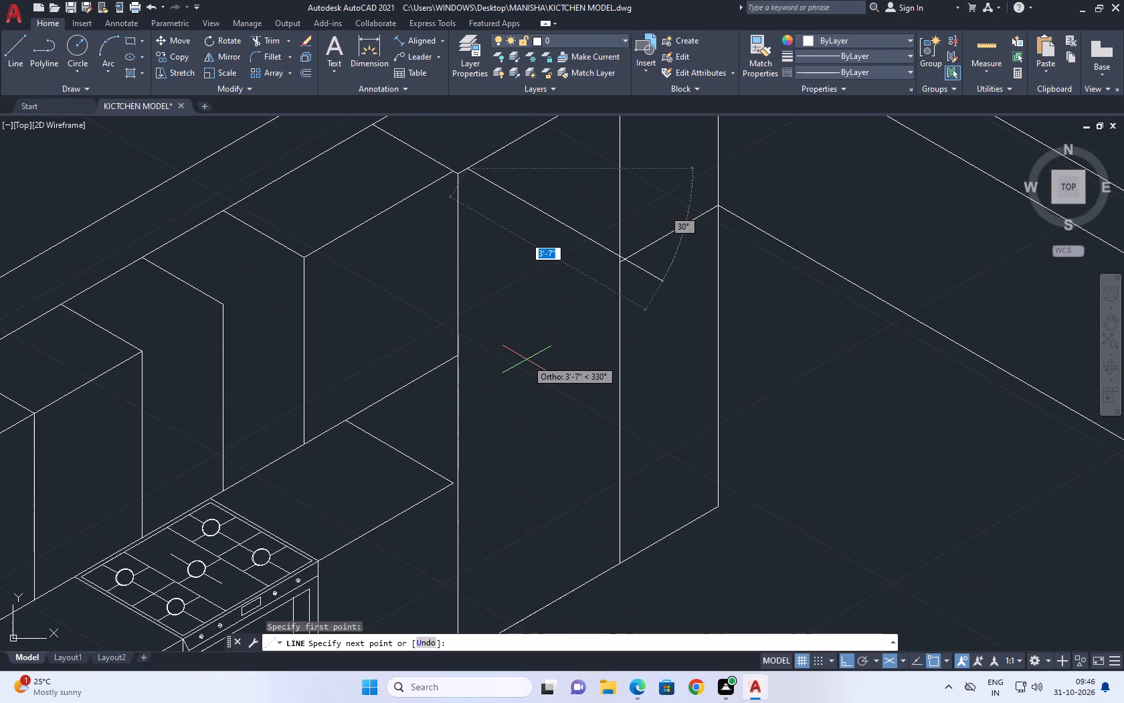
pyautogui.press('F5')
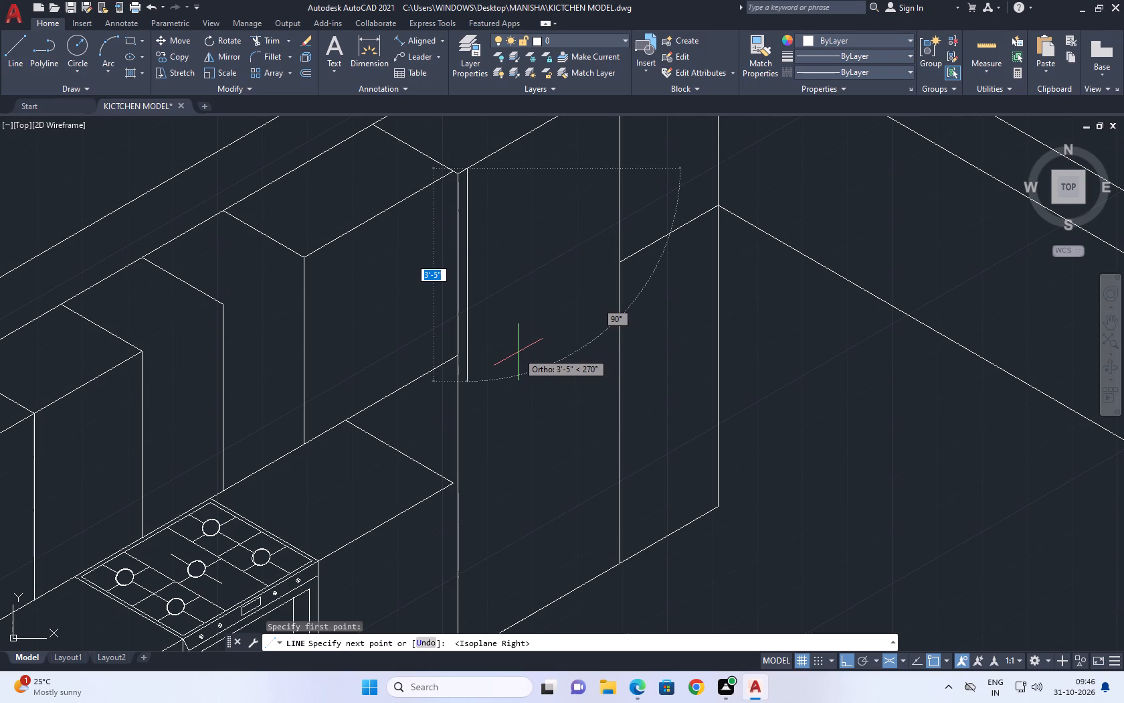
pyautogui.moveTo(526, 410); pyautogui.dragTo(499, 266, button='middle')
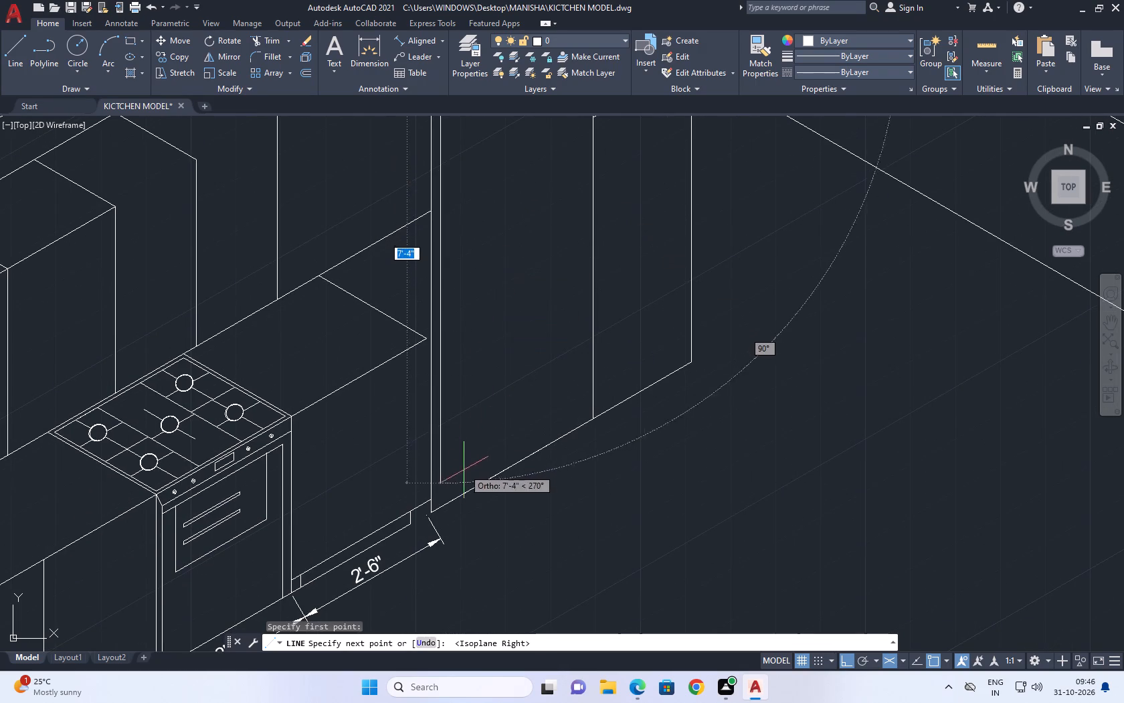
pyautogui.scroll(1, 441, 514)
pyautogui.click(438, 518)
pyautogui.rightClick(468, 506)
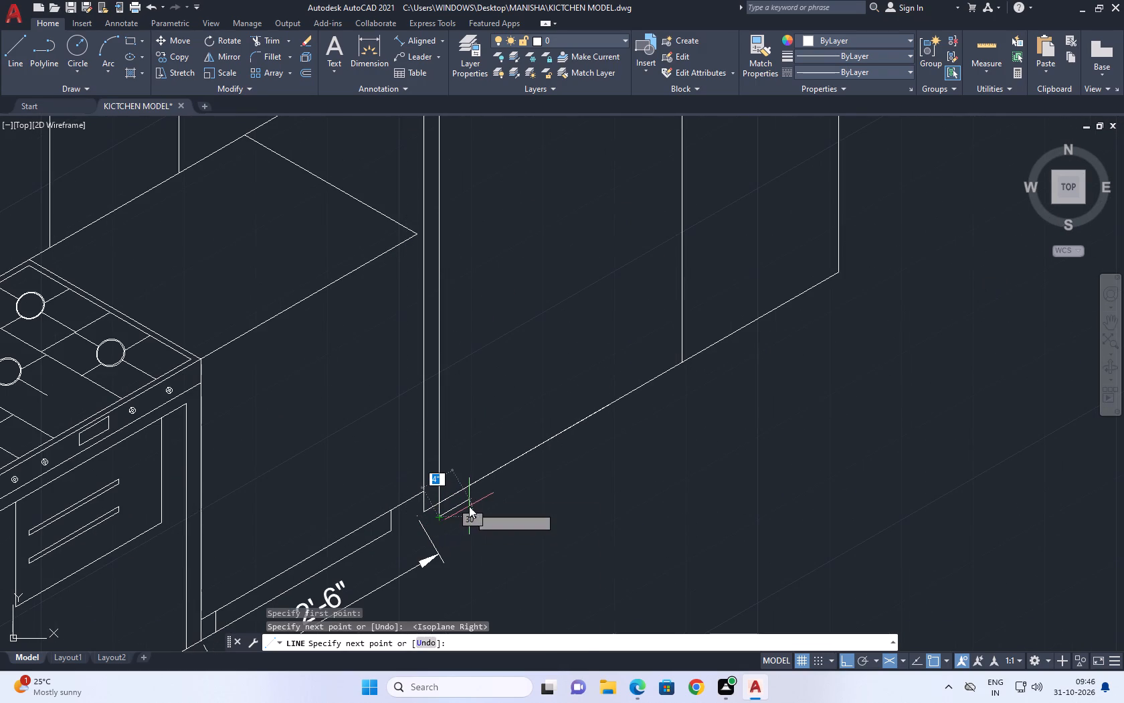
pyautogui.click(517, 530)
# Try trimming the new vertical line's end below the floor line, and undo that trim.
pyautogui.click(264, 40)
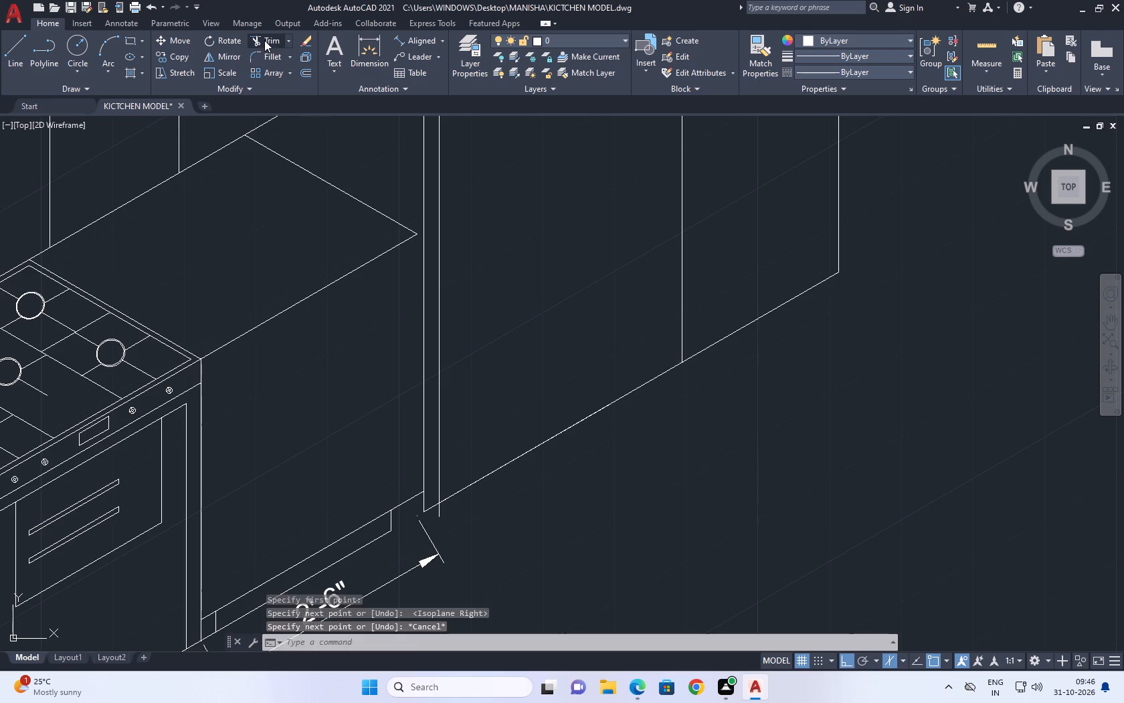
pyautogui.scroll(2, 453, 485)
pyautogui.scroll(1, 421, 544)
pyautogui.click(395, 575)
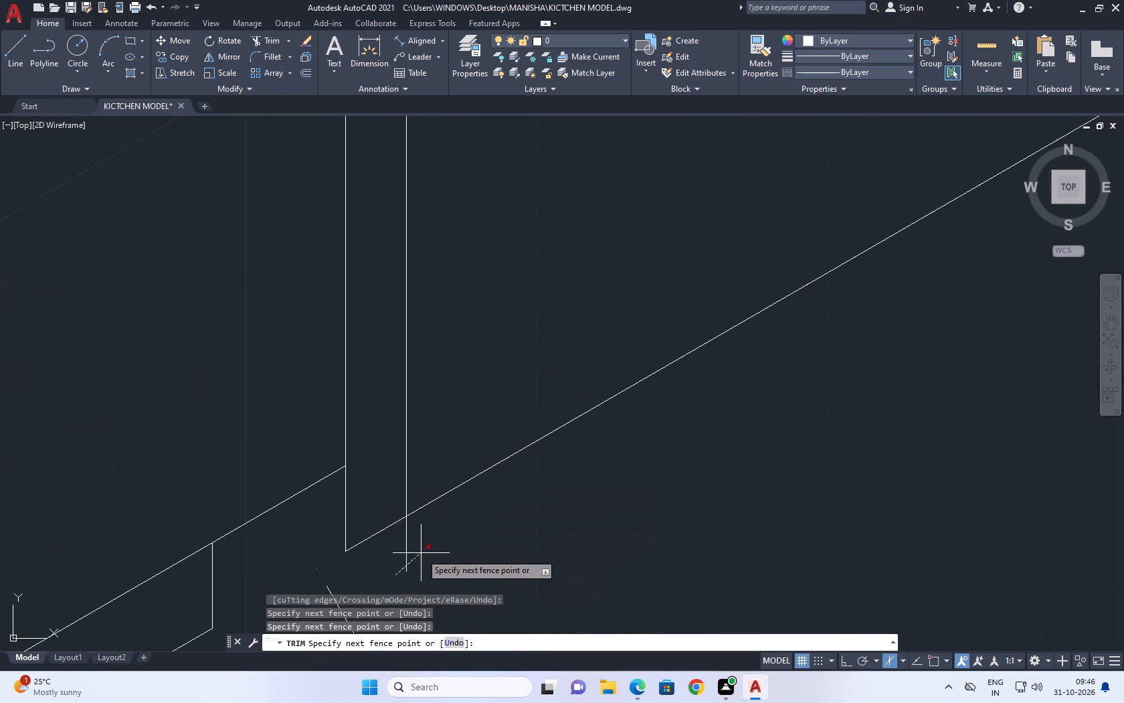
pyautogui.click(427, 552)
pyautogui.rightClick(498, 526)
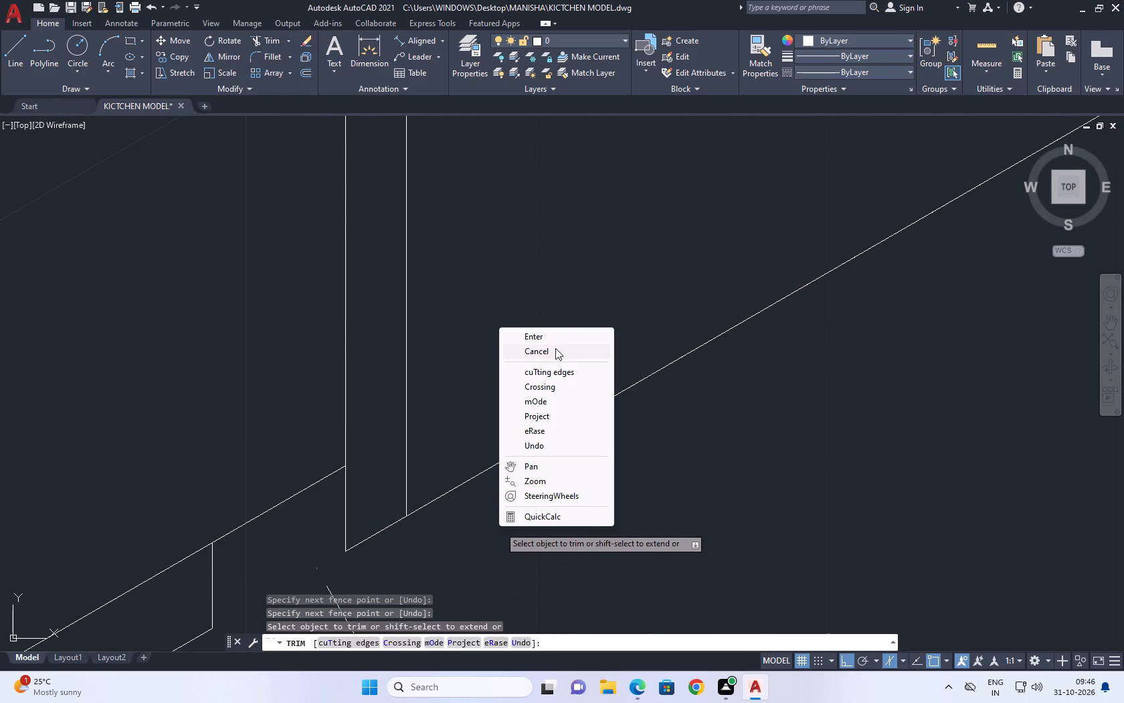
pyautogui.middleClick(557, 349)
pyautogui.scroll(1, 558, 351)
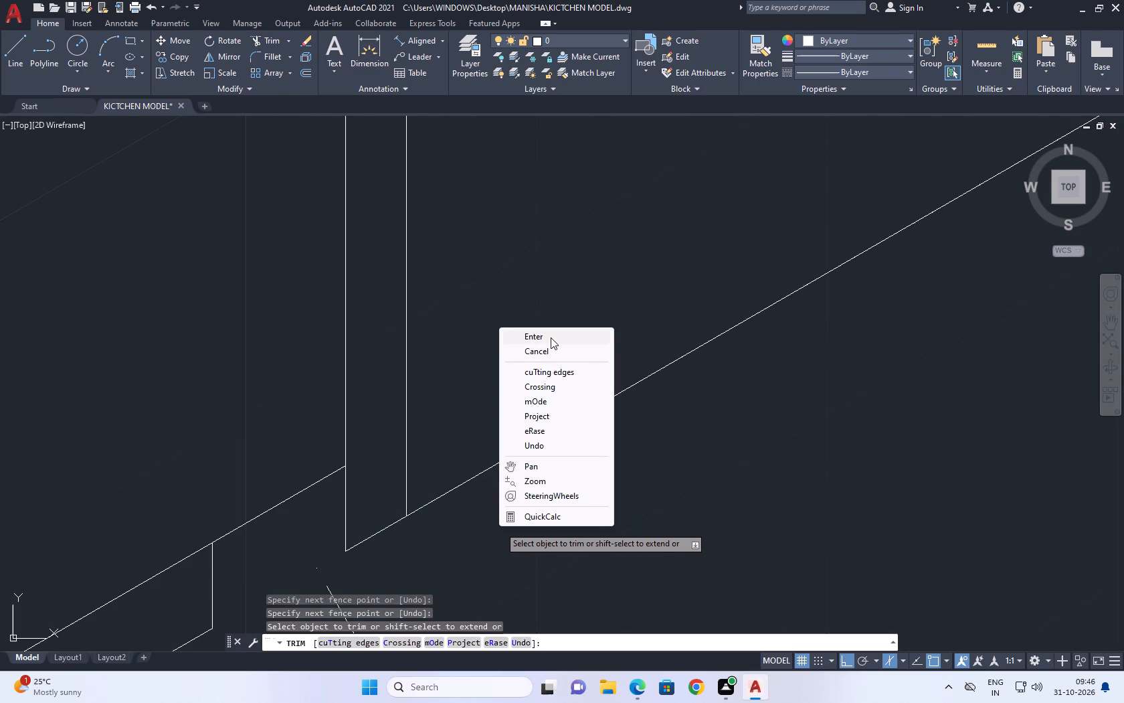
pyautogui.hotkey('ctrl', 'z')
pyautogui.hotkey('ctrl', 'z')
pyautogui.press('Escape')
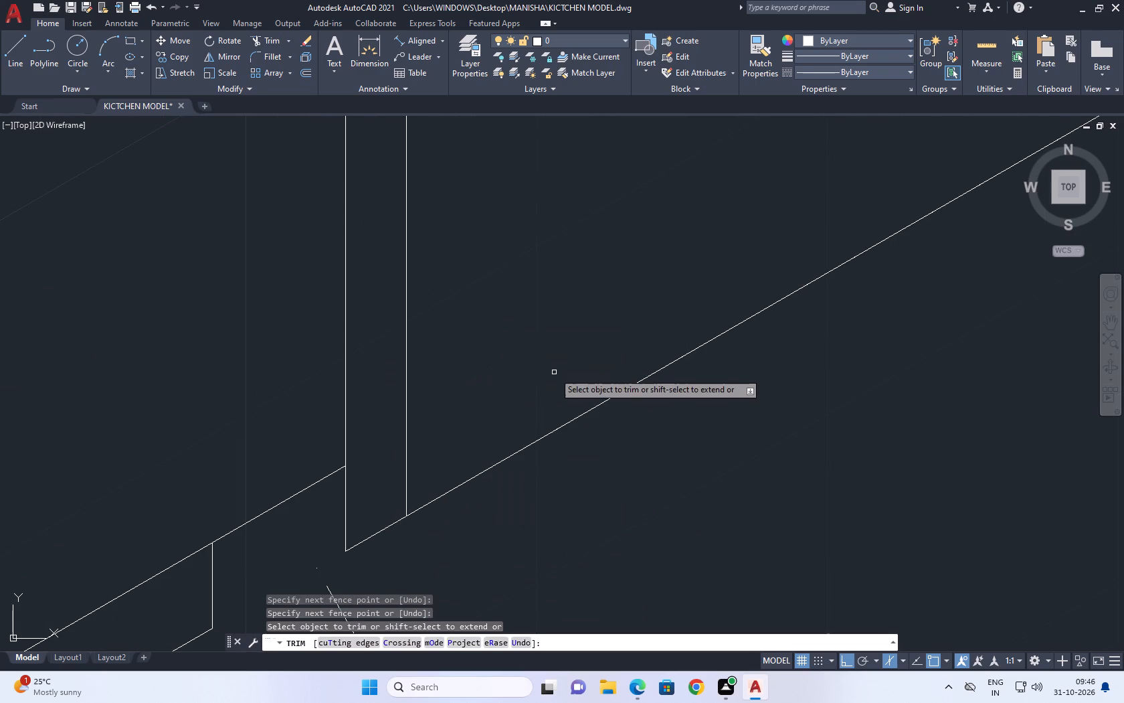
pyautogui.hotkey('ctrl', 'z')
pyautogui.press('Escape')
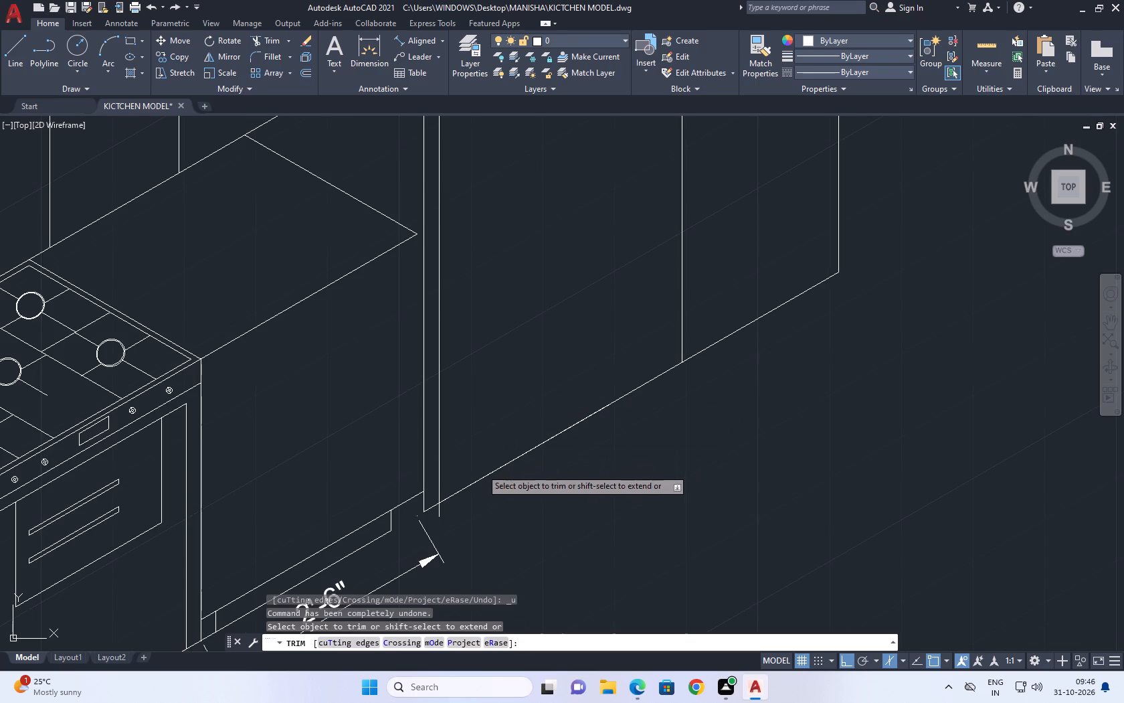
# Draw a short line at 330° forward from the tall cabinet's bottom-left corner, passing beneath the new vertical line.
pyautogui.press('l')
pyautogui.press('space')
pyautogui.scroll(3, 432, 518)
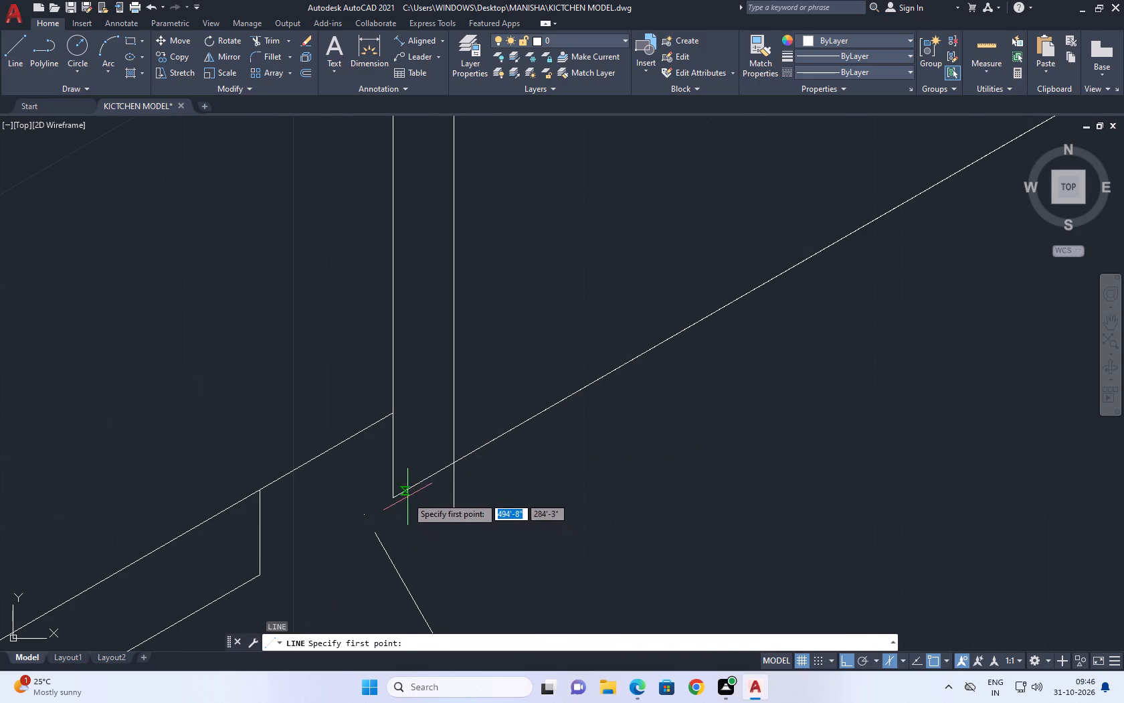
pyautogui.click(391, 497)
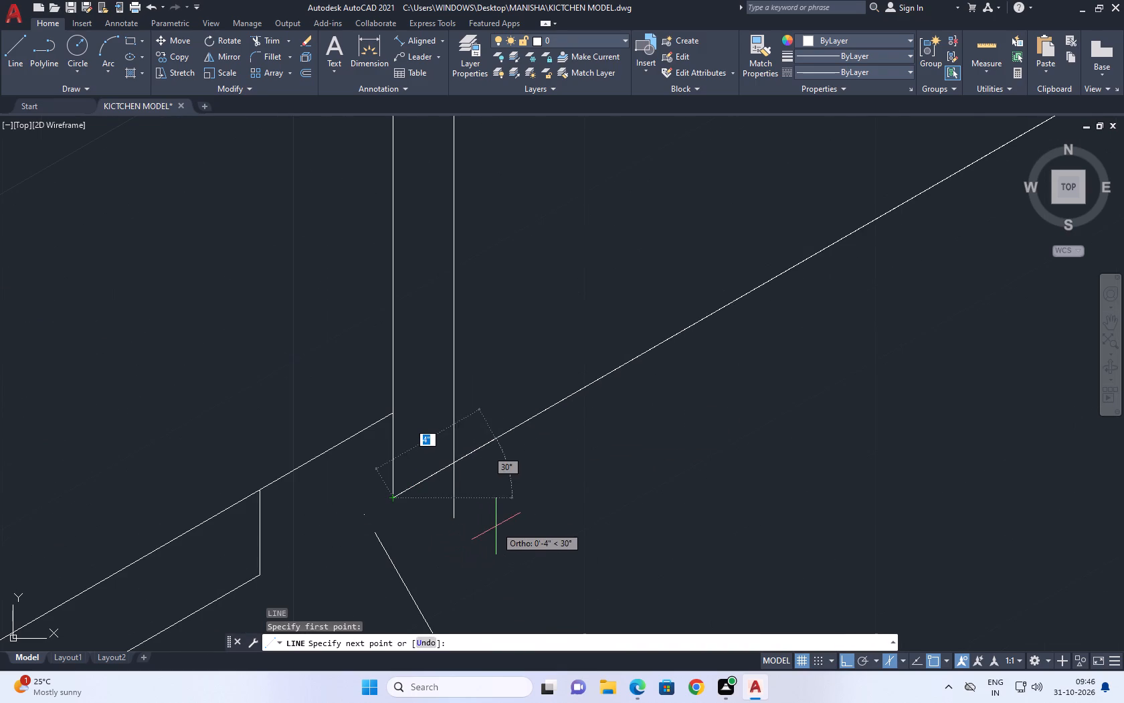
pyautogui.press('F5')
pyautogui.click(547, 524)
pyautogui.press('space')
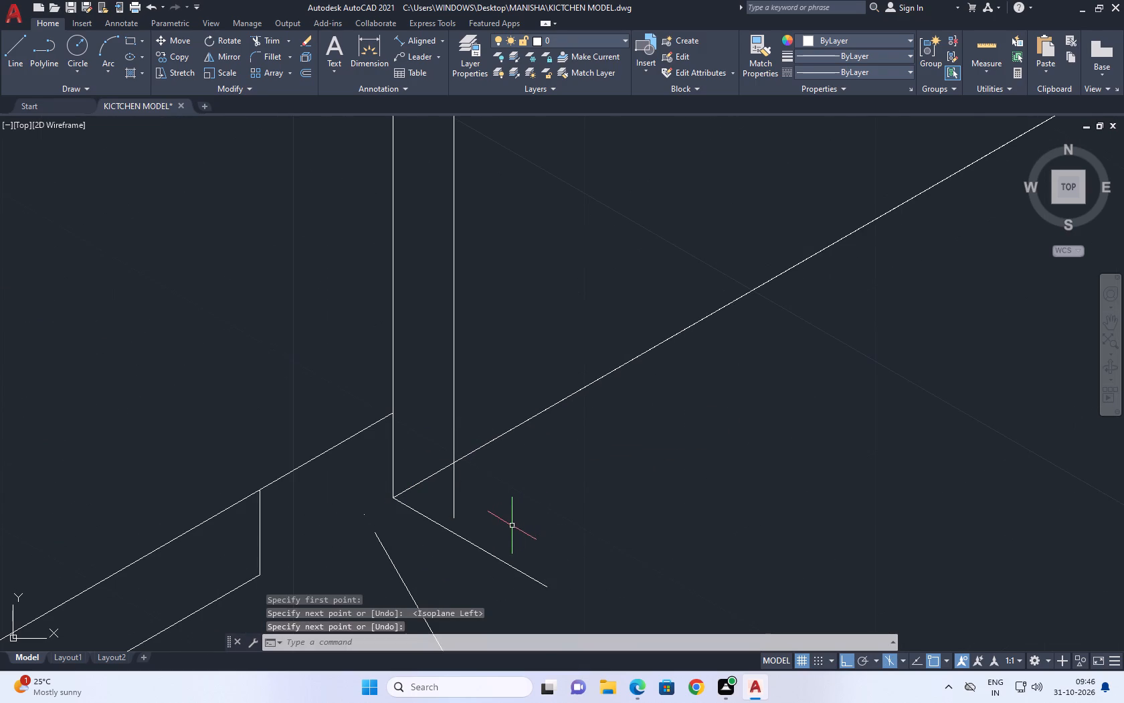
# Extend the lower end of the new vertical line to the short angled line at the cabinet's base.
pyautogui.press('e')
pyautogui.press('x')
pyautogui.press('space')
pyautogui.click(464, 505)
pyautogui.click(438, 485)
pyautogui.press('Escape')
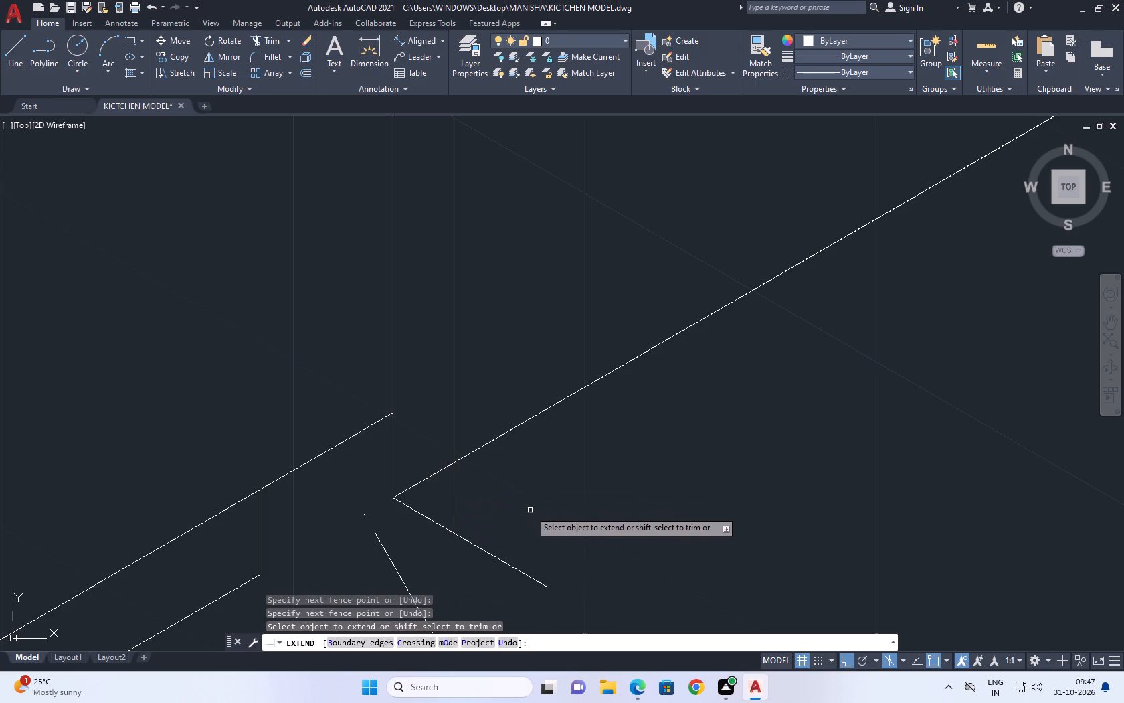
# Trim the base angled line's overhang beyond the new vertical line and the floor-line piece between the two left verticals.
pyautogui.press('t')
pyautogui.press('r')
pyautogui.press('space')
pyautogui.click(497, 558)
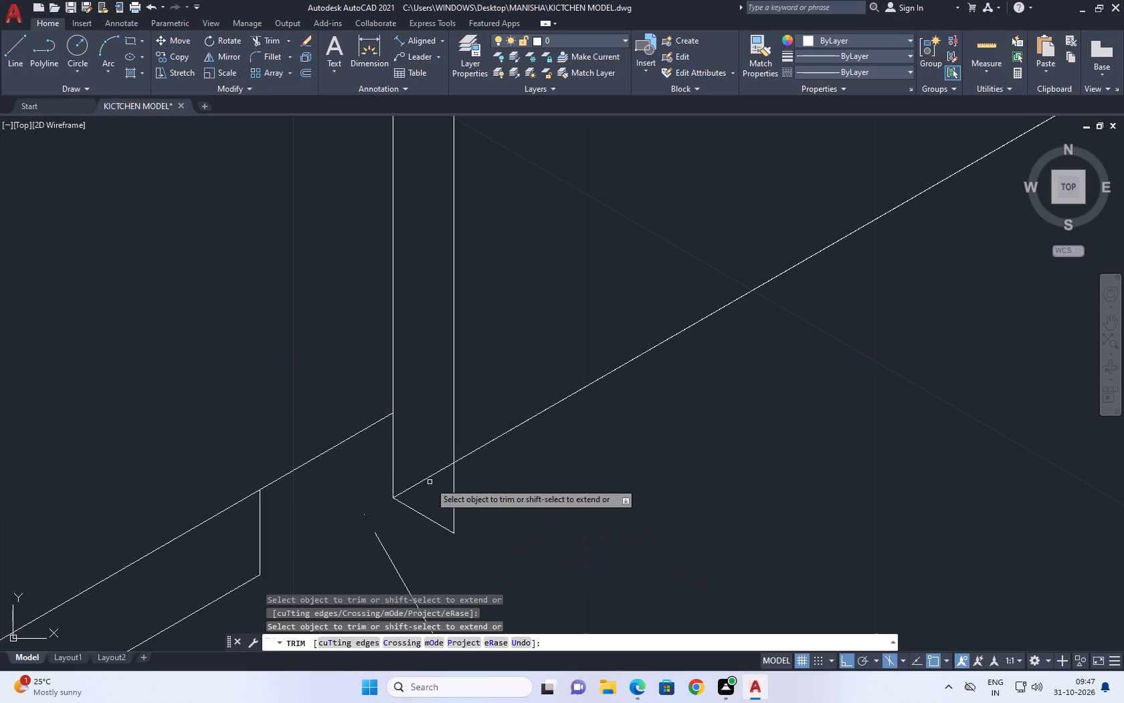
pyautogui.click(430, 479)
pyautogui.click(430, 466)
pyautogui.click(430, 500)
pyautogui.scroll(-5, 507, 472)
pyautogui.press('space')
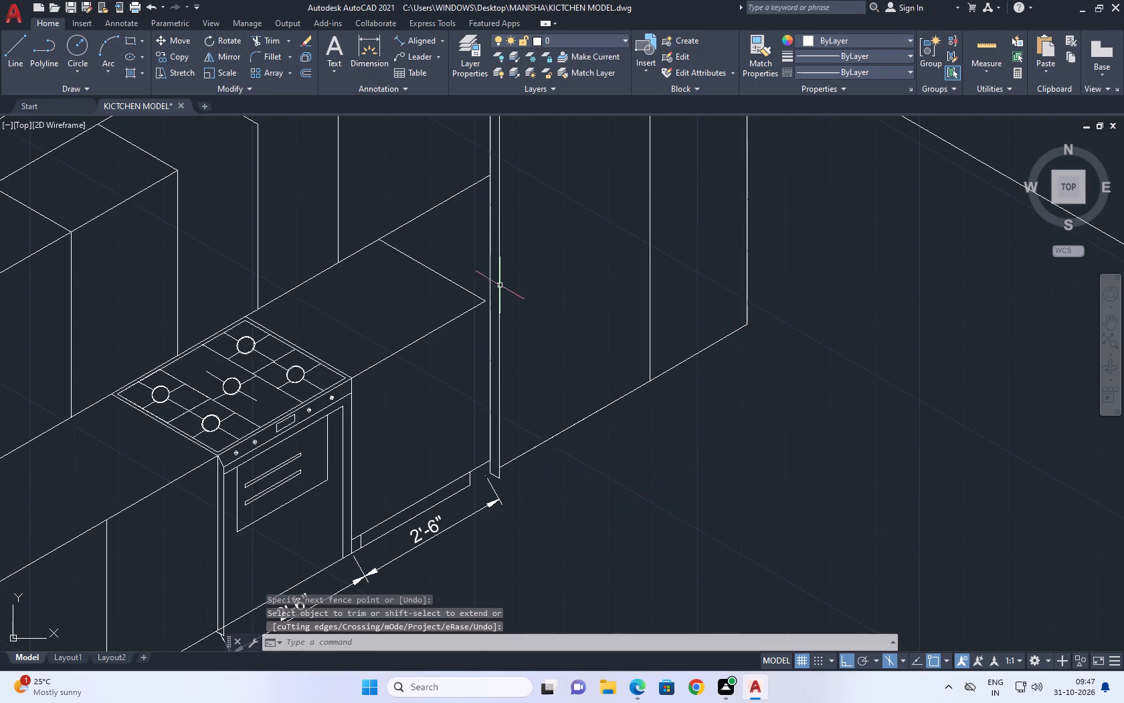
# Draw a short line at 330° forward from the tall cabinet's top-left front corner, crossing the new vertical line.
pyautogui.scroll(-4, 490, 251)
pyautogui.moveTo(504, 216); pyautogui.dragTo(510, 288, button='middle')
pyautogui.scroll(5, 508, 286)
pyautogui.moveTo(453, 269); pyautogui.dragTo(468, 351, button='middle')
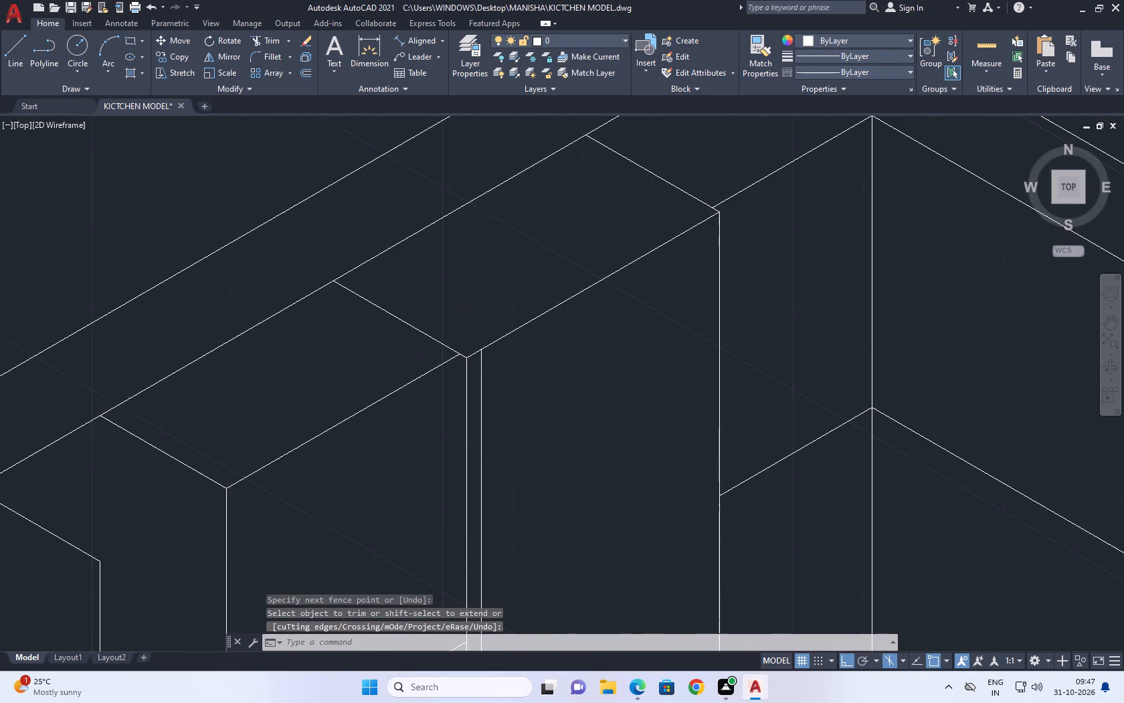
pyautogui.press('l')
pyautogui.press('space')
pyautogui.scroll(2, 465, 362)
pyautogui.click(466, 352)
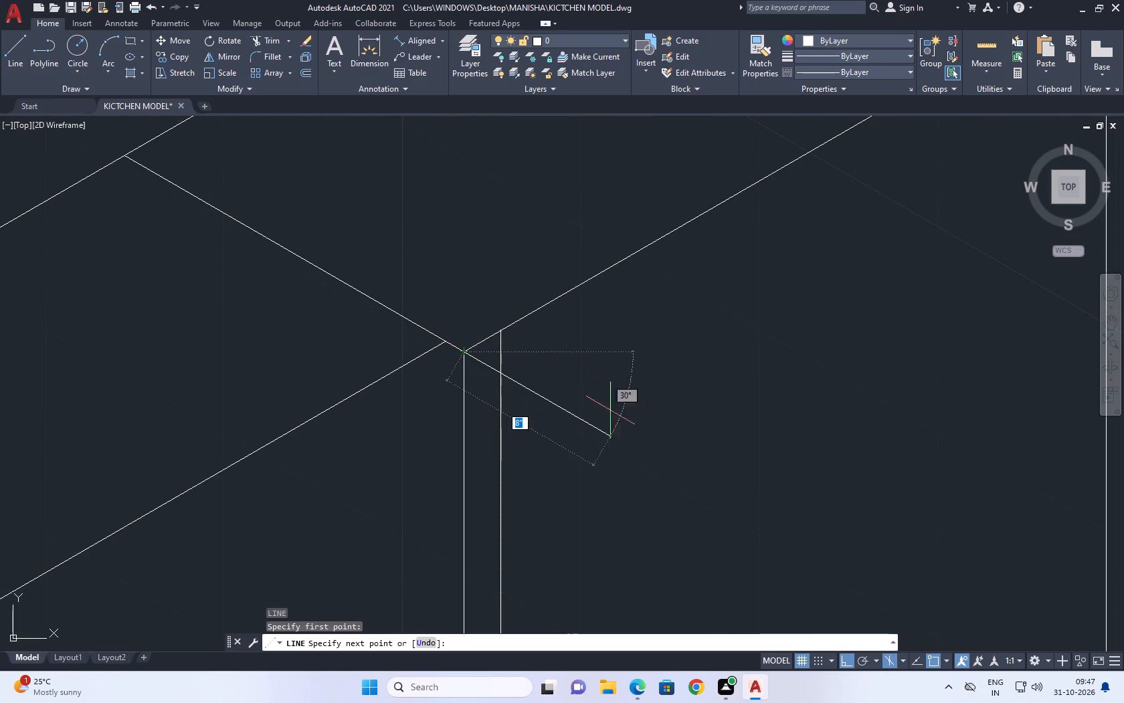
pyautogui.click(639, 422)
pyautogui.press('Escape')
# Trim the new vertical line above the top angled line, and that angled line's overhang beyond the vertical.
pyautogui.write('TR')
pyautogui.press('space')
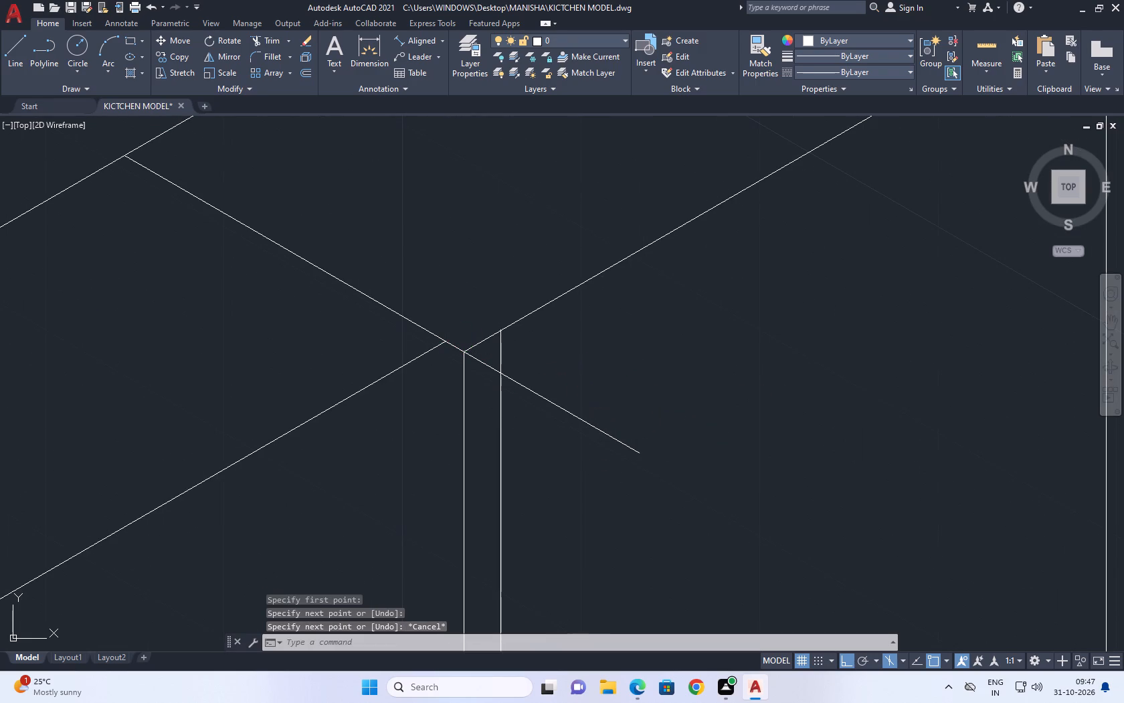
pyautogui.click(497, 341)
pyautogui.click(555, 358)
pyautogui.click(618, 409)
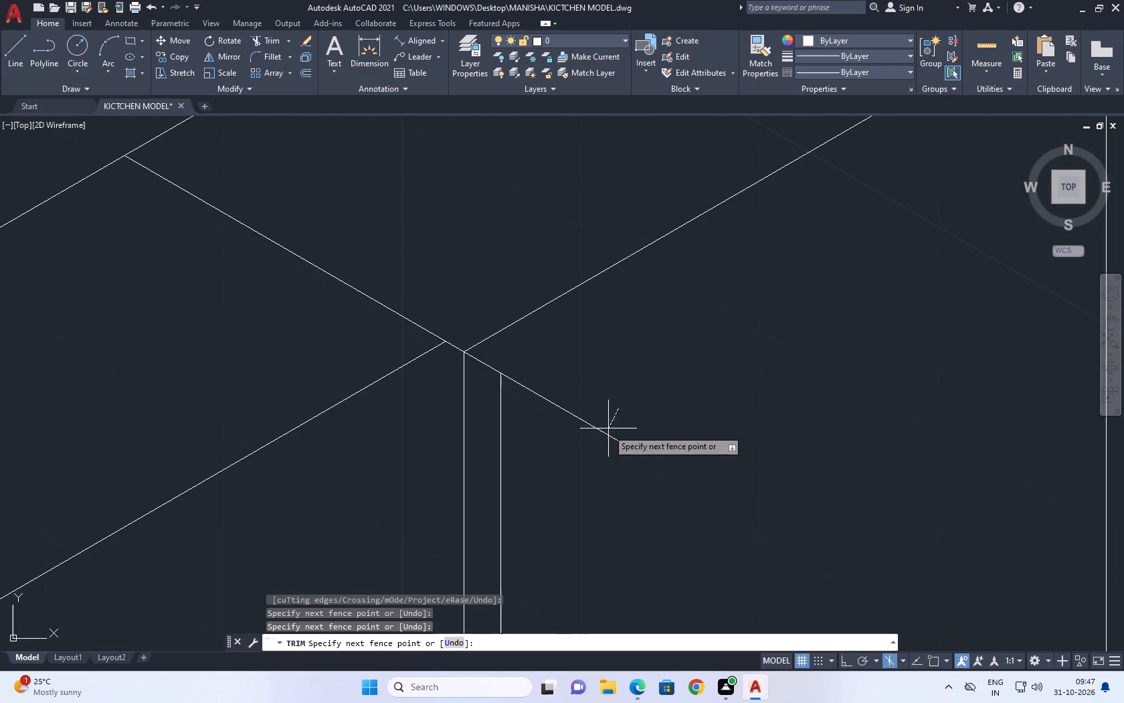
pyautogui.moveTo(599, 439); pyautogui.dragTo(595, 445)
pyautogui.scroll(-4, 620, 408)
pyautogui.press('space')
# Draw a line about 3'-2" long at 30° from the new vertical line's top end, past the cabinet's right vertical edge.
pyautogui.moveTo(666, 333); pyautogui.dragTo(430, 384, button='middle')
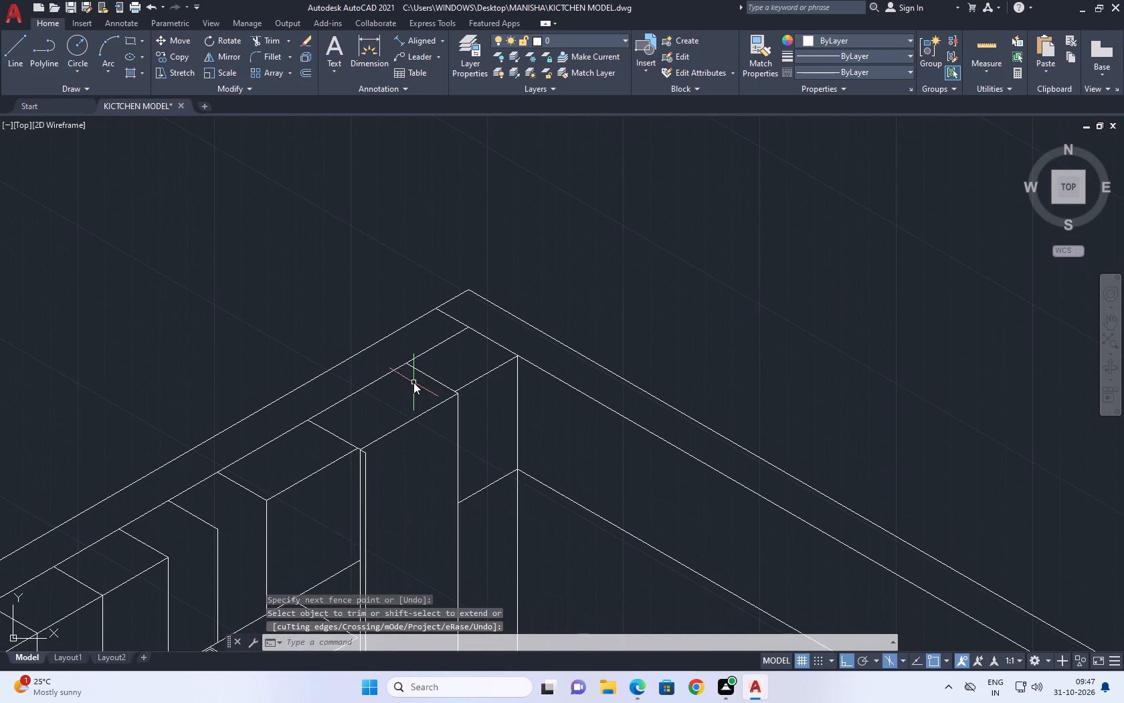
pyautogui.press('l')
pyautogui.press('space')
pyautogui.scroll(2, 426, 453)
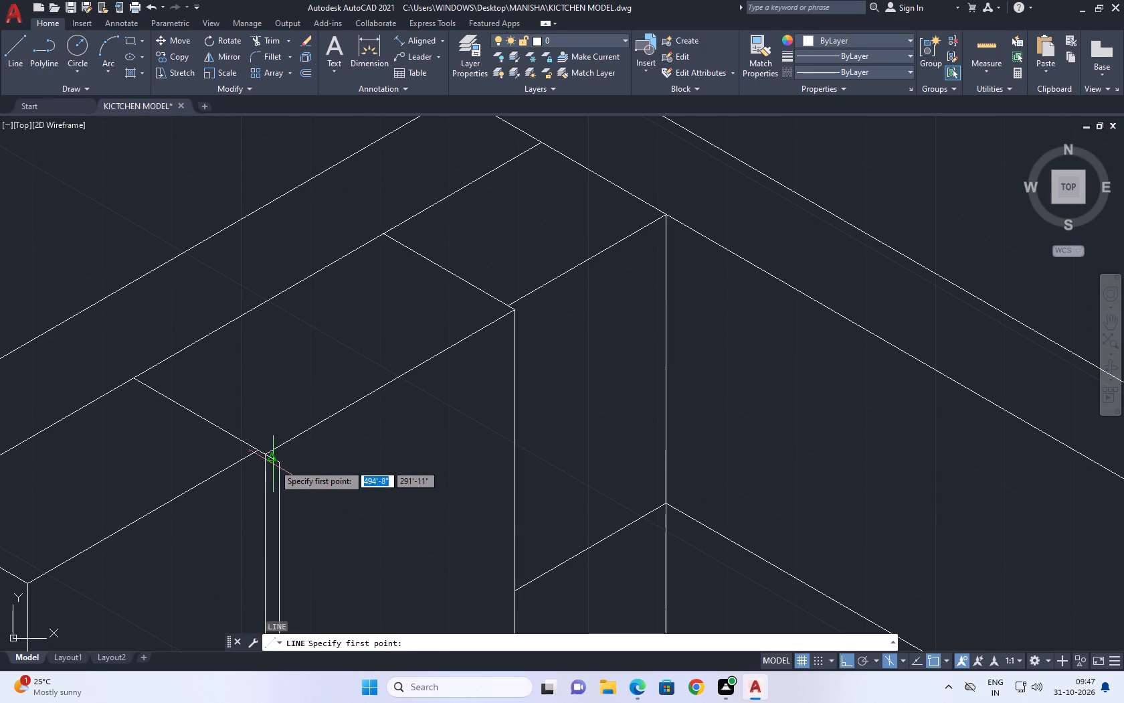
pyautogui.click(277, 463)
pyautogui.press('F5')
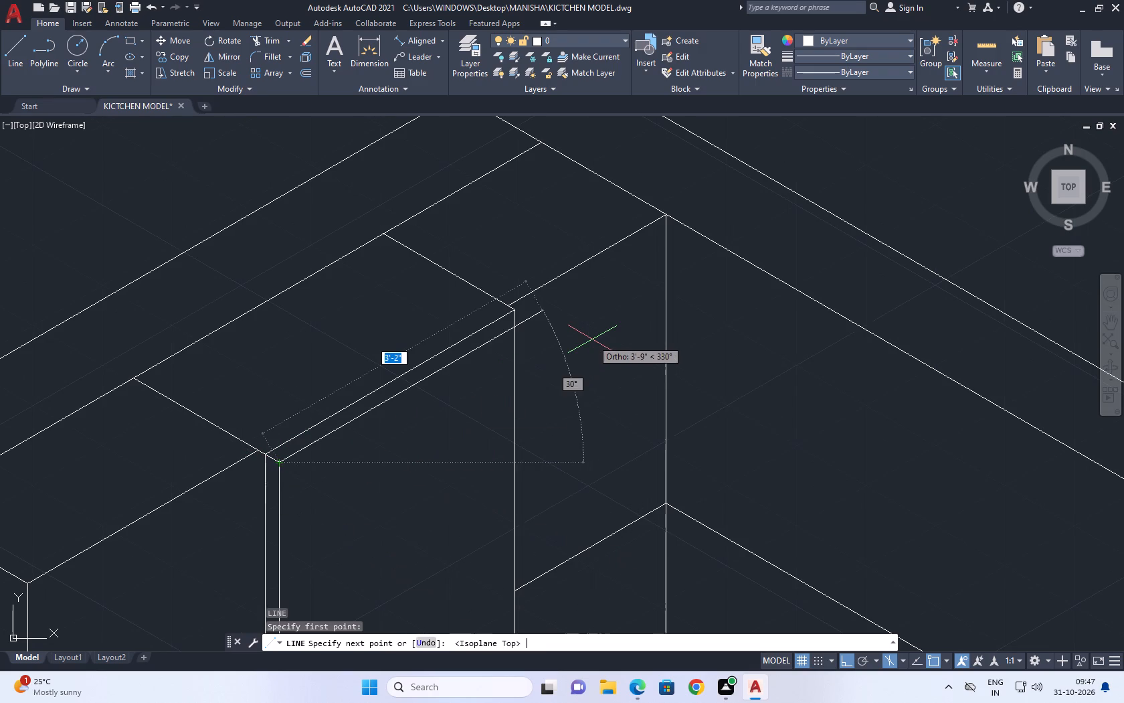
pyautogui.click(596, 339)
pyautogui.press('space')
# Draw a short line at 330° forward from the tall cabinet's top-right front corner, crossing the new front top line.
pyautogui.press('l')
pyautogui.press('space')
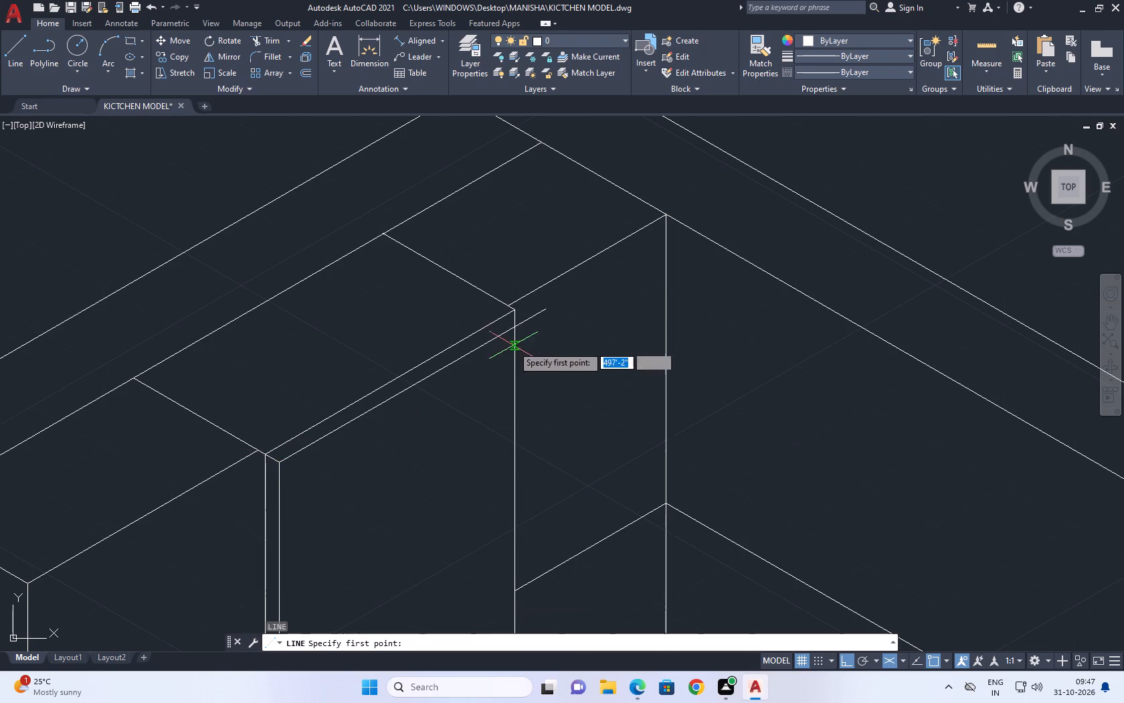
pyautogui.scroll(3, 517, 334)
pyautogui.click(499, 248)
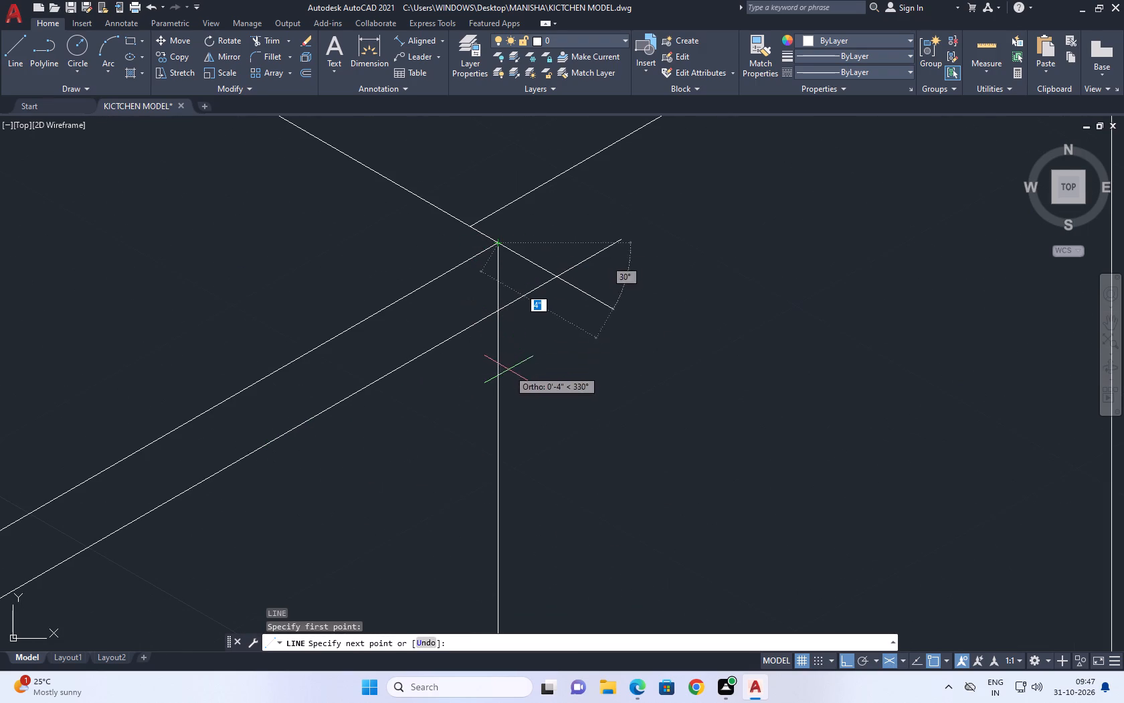
pyautogui.click(561, 373)
pyautogui.press('space')
# Trim the right vertical edge between the two top lines and both line overhangs at the panel's top-right corner.
pyautogui.write('TR')
pyautogui.press('space')
pyautogui.click(519, 282)
pyautogui.click(469, 289)
pyautogui.click(565, 245)
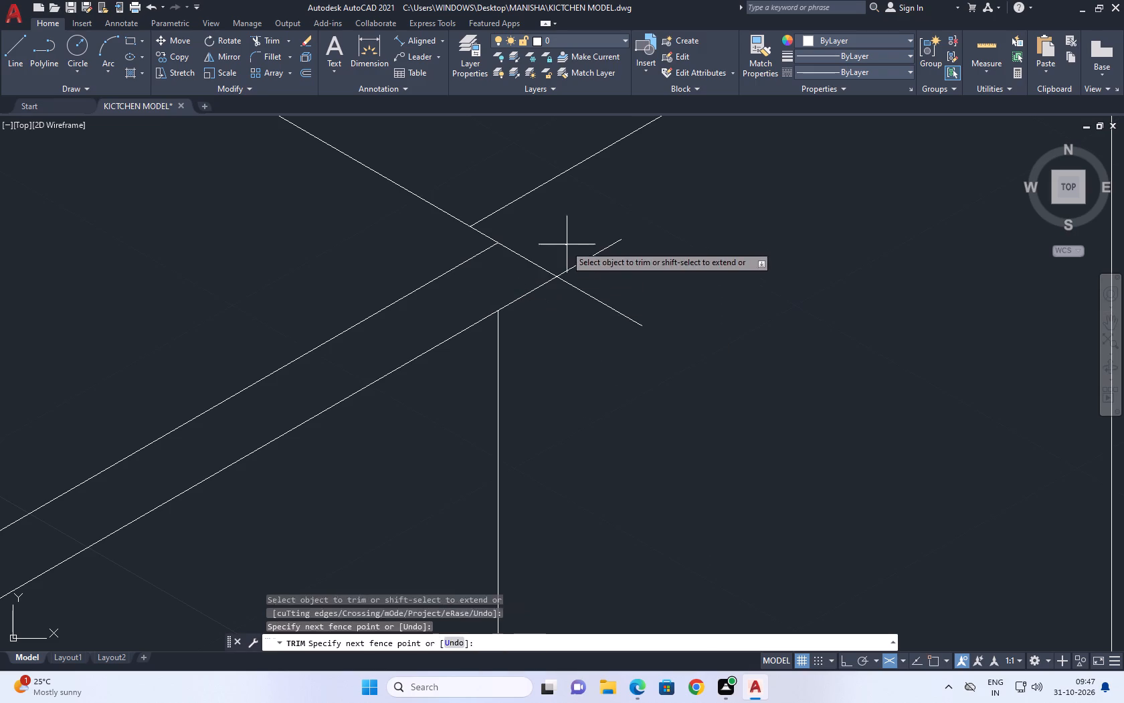
pyautogui.click(591, 337)
pyautogui.scroll(-5, 555, 244)
pyautogui.scroll(1, 553, 254)
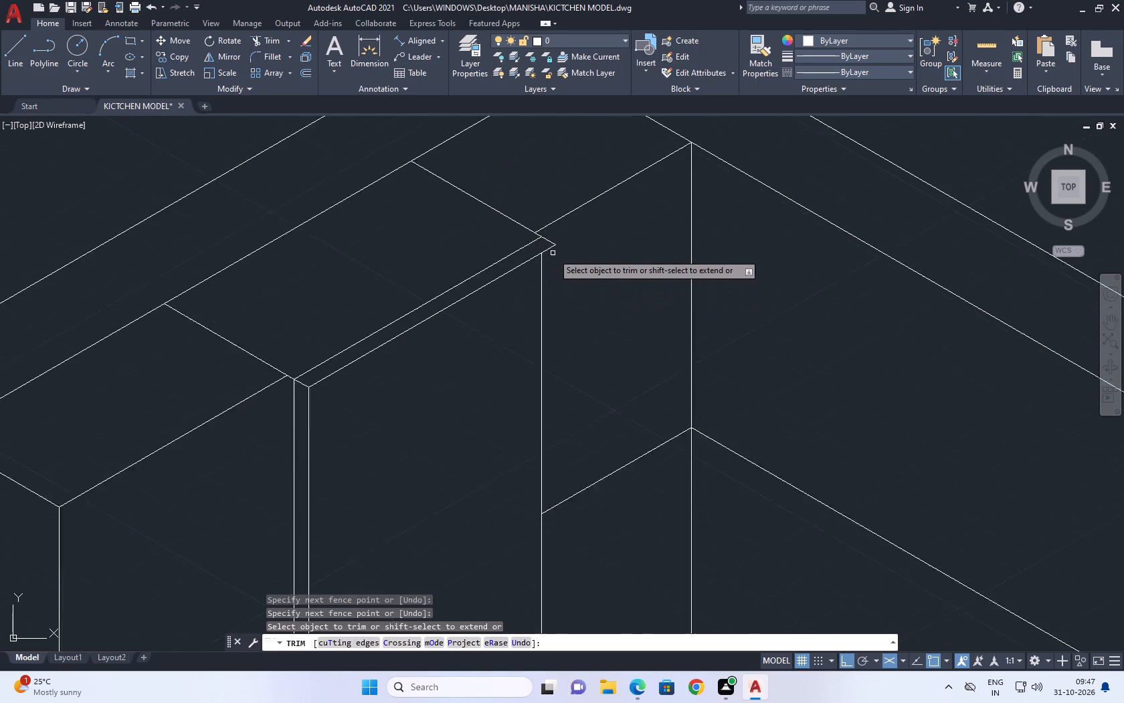
pyautogui.scroll(1, 553, 253)
pyautogui.moveTo(553, 253); pyautogui.dragTo(575, 277, button='middle')
pyautogui.press('space')
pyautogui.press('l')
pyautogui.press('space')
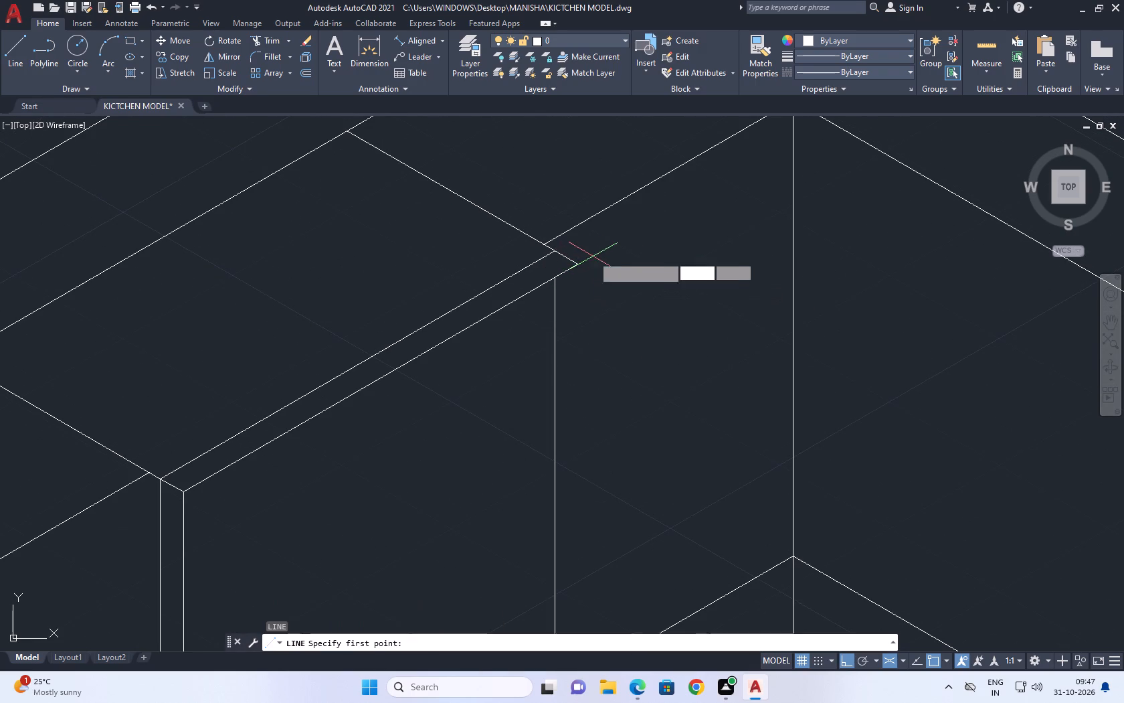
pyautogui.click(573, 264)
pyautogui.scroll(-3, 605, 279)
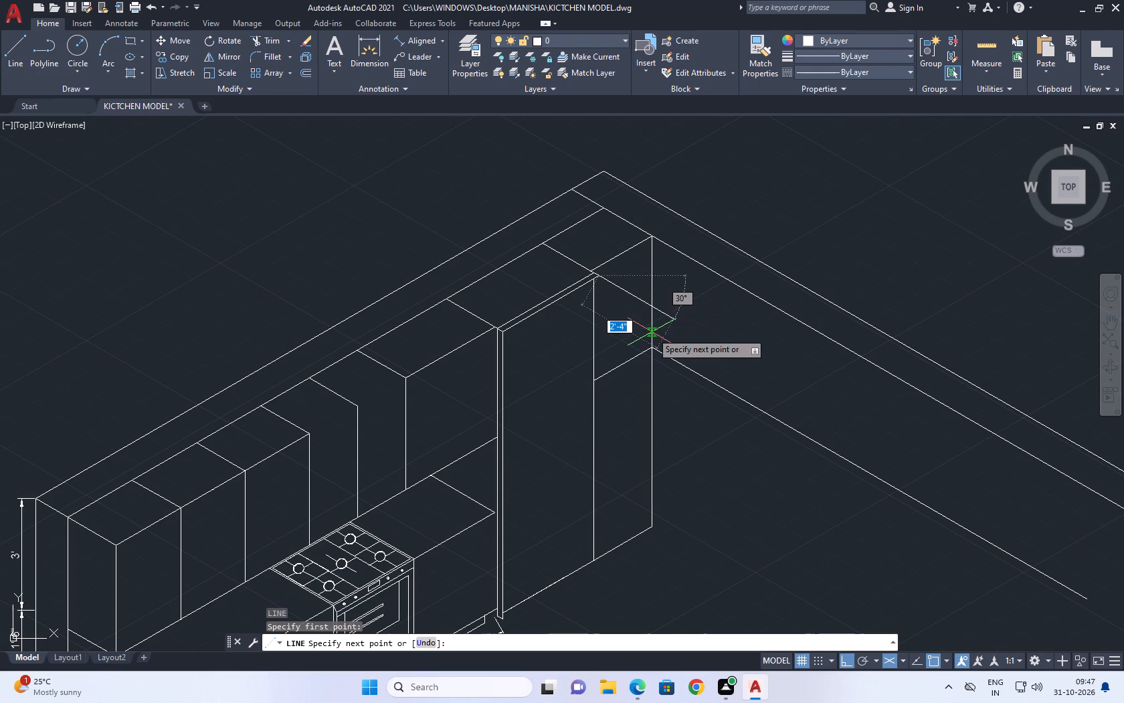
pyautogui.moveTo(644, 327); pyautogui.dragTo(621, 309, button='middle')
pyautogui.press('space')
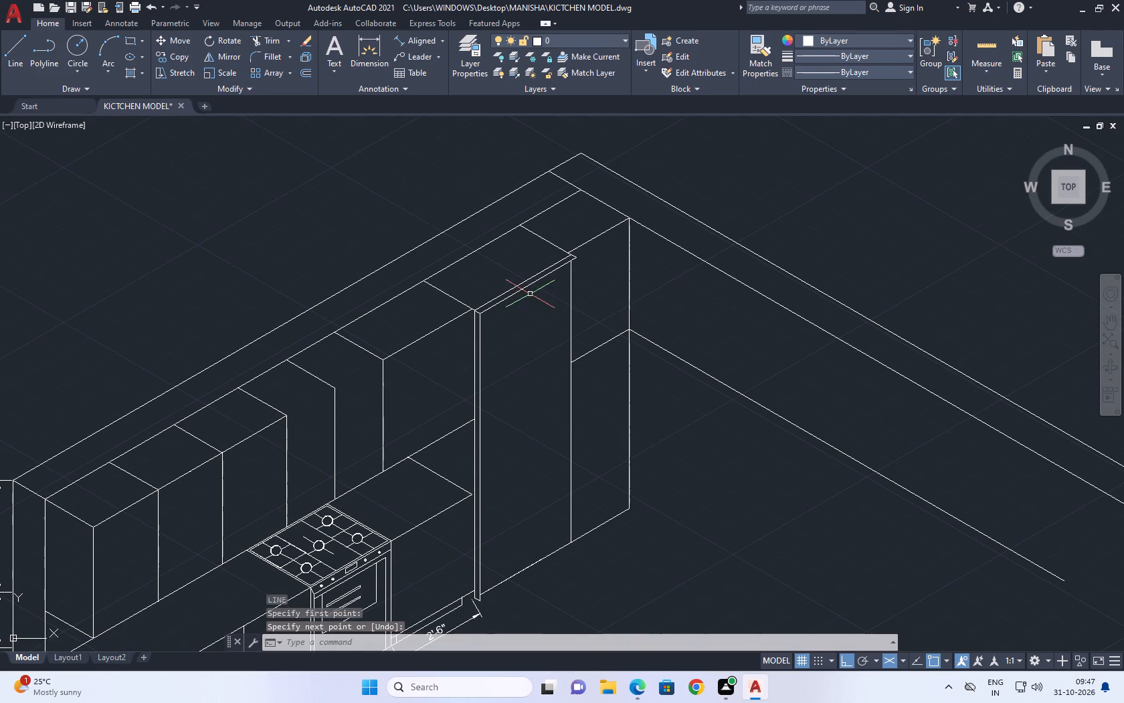
# Draw a vertical line down from the panel's top-right front corner to just below the tall cabinet's bottom edge.
pyautogui.scroll(1, 564, 276)
pyautogui.moveTo(573, 256); pyautogui.dragTo(581, 256, button='middle')
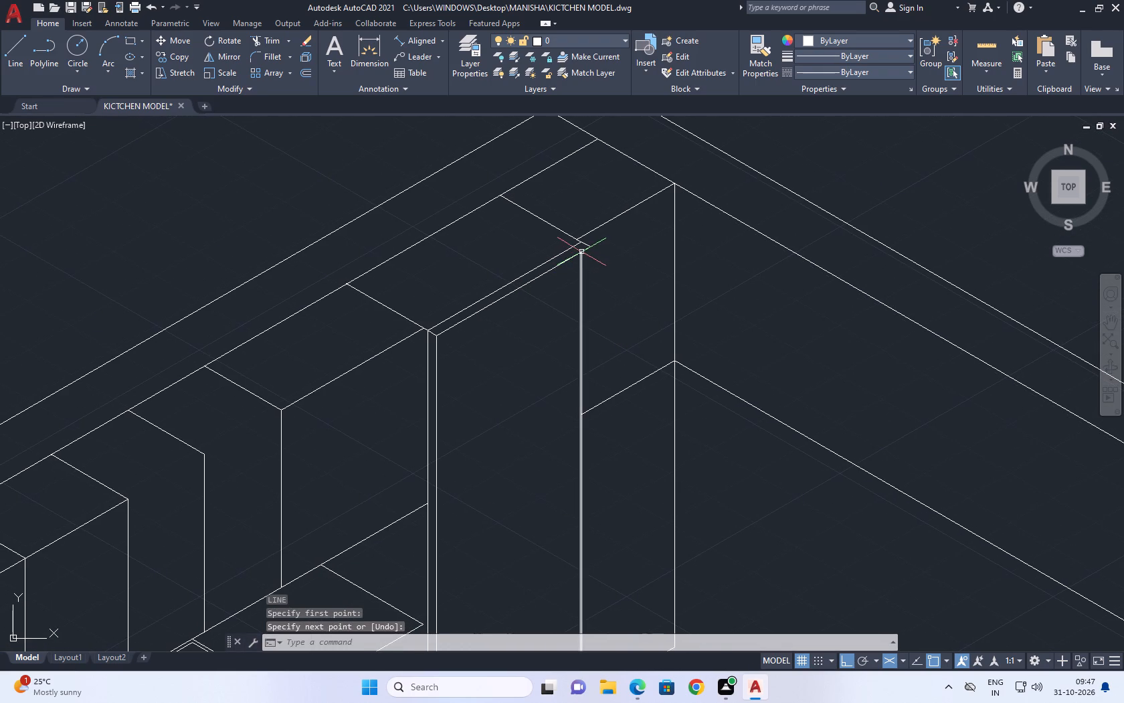
pyautogui.press('l')
pyautogui.press('space')
pyautogui.click(590, 248)
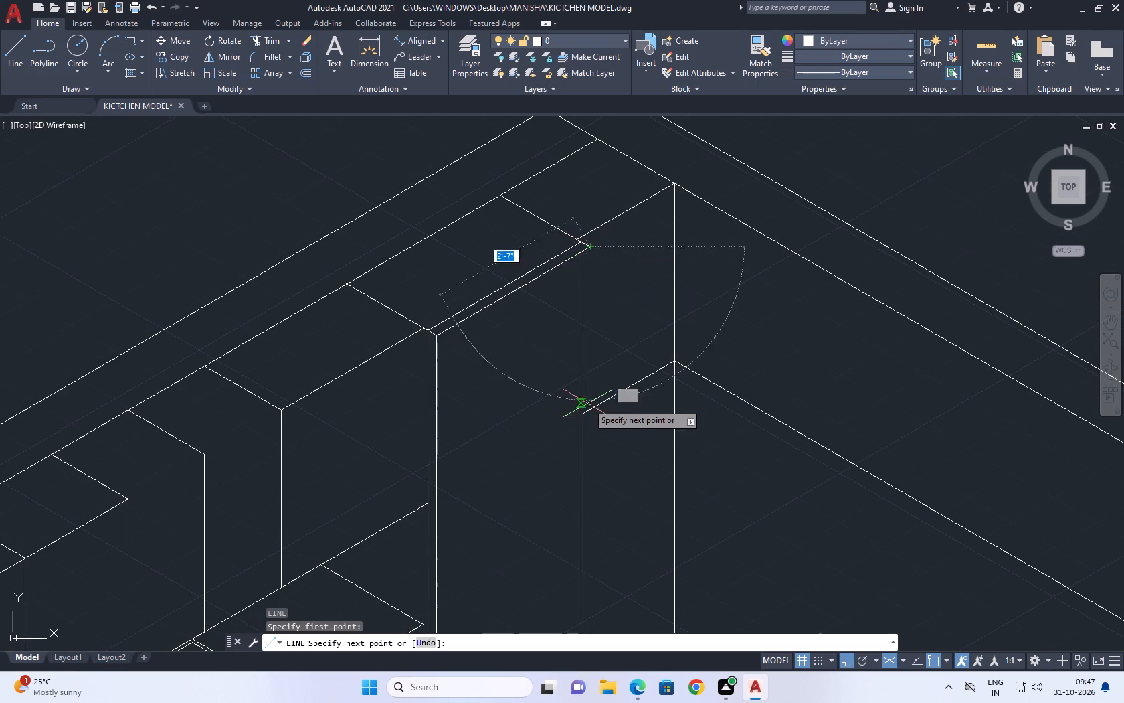
pyautogui.moveTo(591, 416); pyautogui.dragTo(587, 303, button='middle')
pyautogui.press('F5')
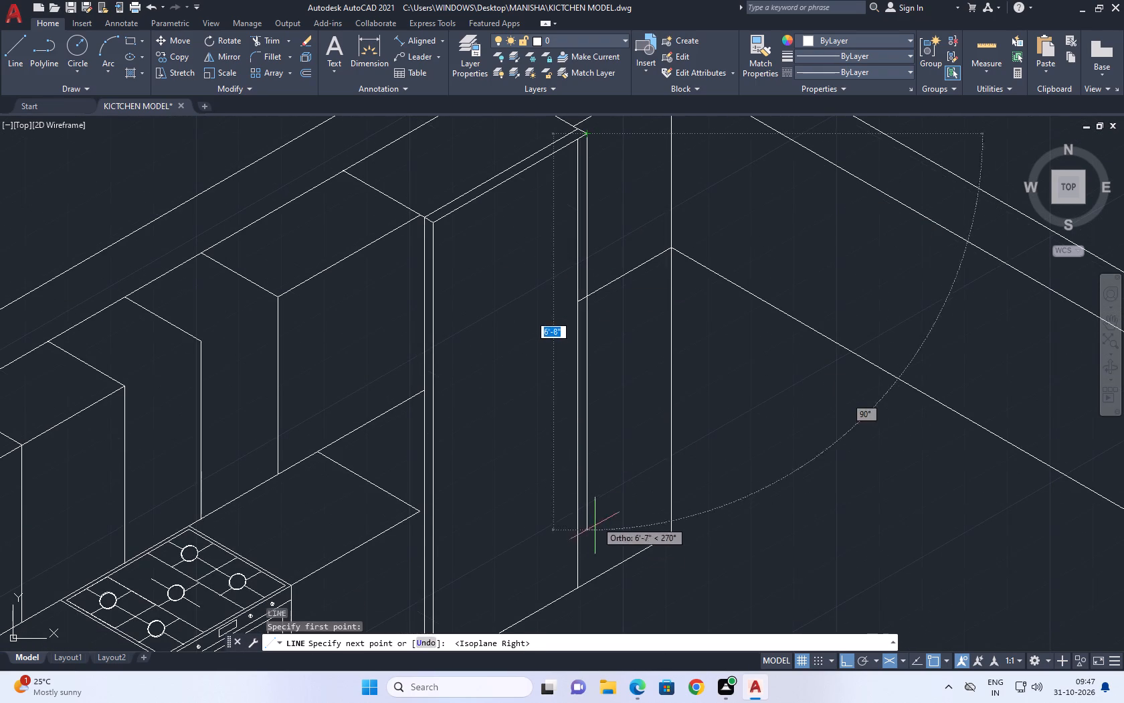
pyautogui.scroll(1, 591, 582)
pyautogui.moveTo(587, 582); pyautogui.dragTo(546, 431, button='middle')
pyautogui.click(553, 487)
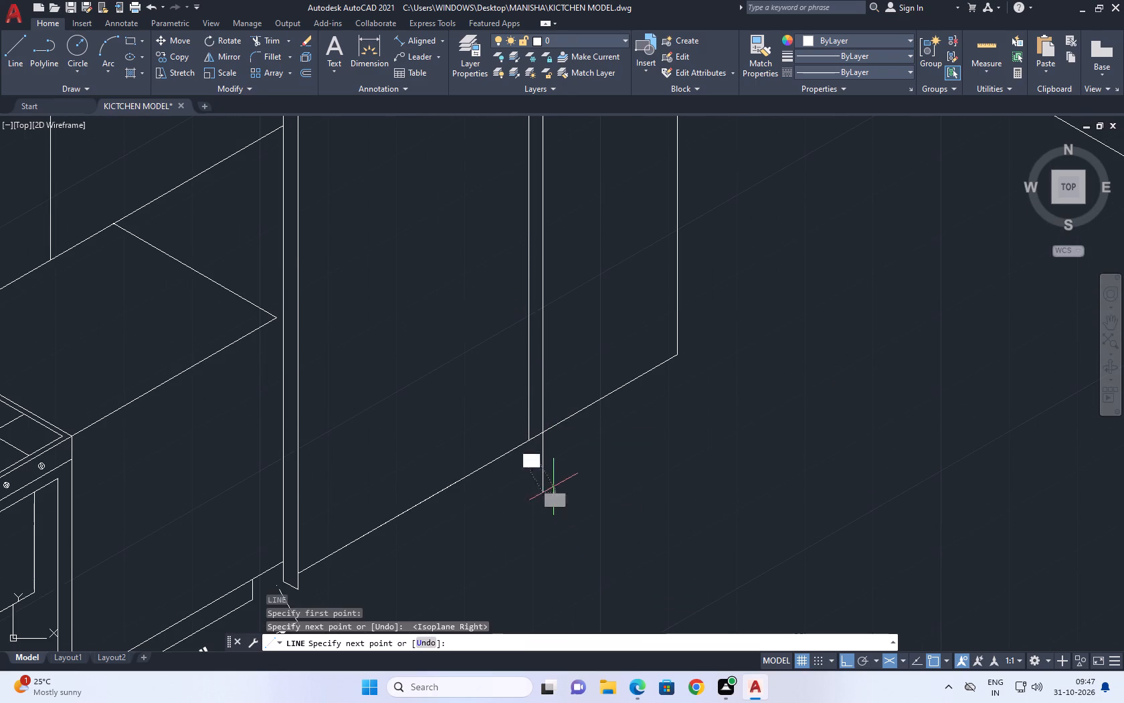
pyautogui.press('space')
# Draw a short angled isometric line forward from the bottom of the tall cabinet's inner right vertical, crossing the new outer vertical.
pyautogui.moveTo(506, 391); pyautogui.dragTo(536, 439, button='middle')
pyautogui.press('l')
pyautogui.press(',')
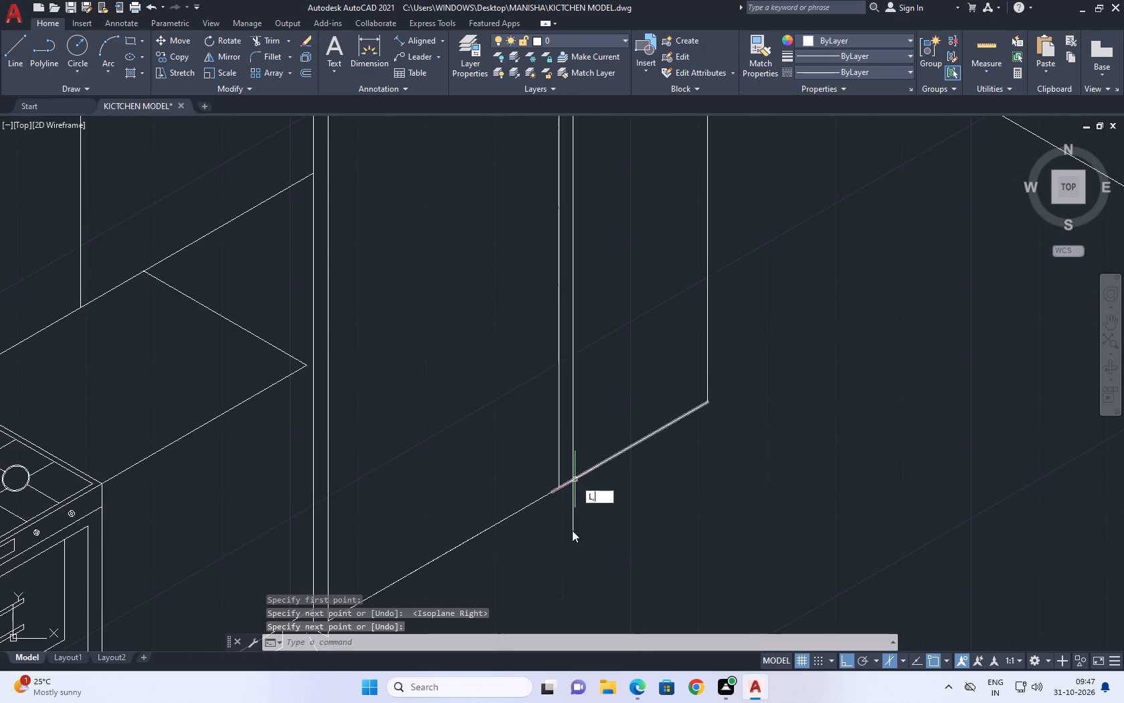
pyautogui.scroll(1, 570, 528)
pyautogui.press('space')
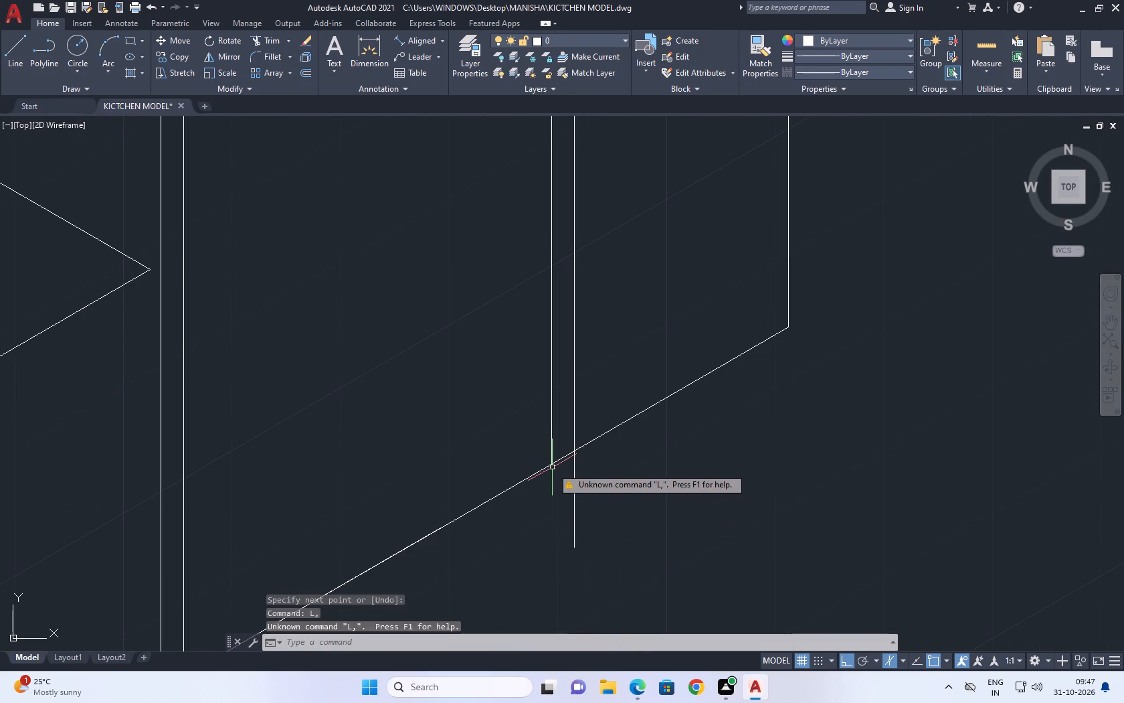
pyautogui.write('L')
pyautogui.press('space')
pyautogui.click(551, 462)
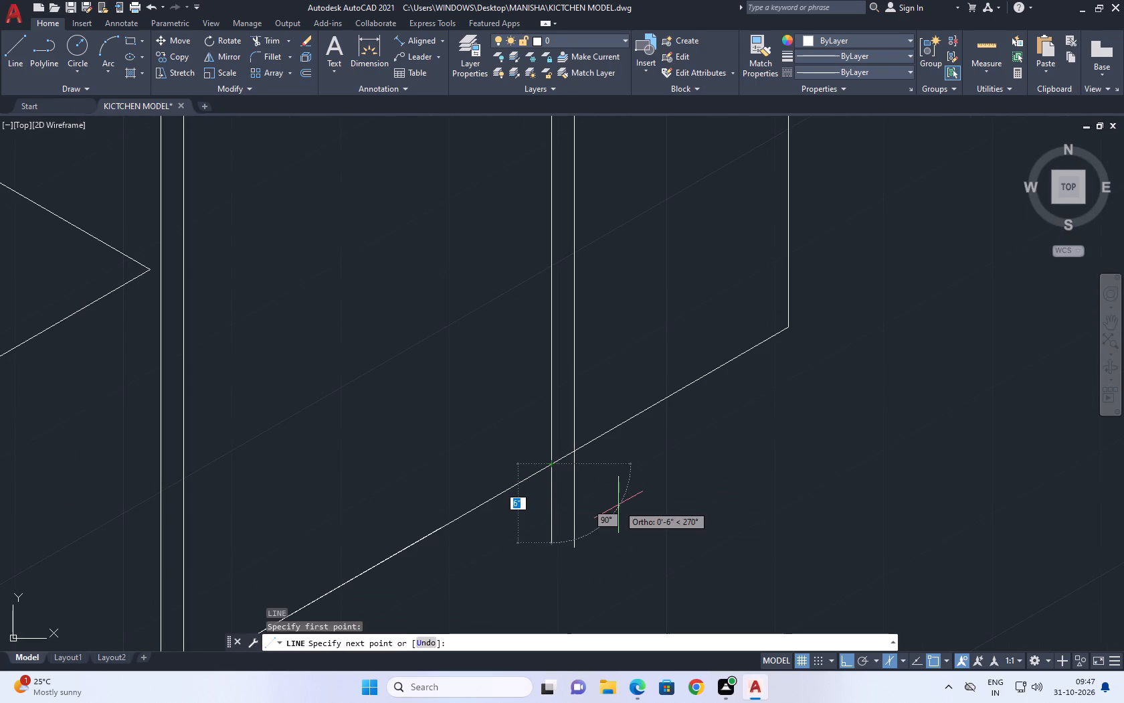
pyautogui.press('F5')
pyautogui.click(627, 493)
pyautogui.press('Escape')
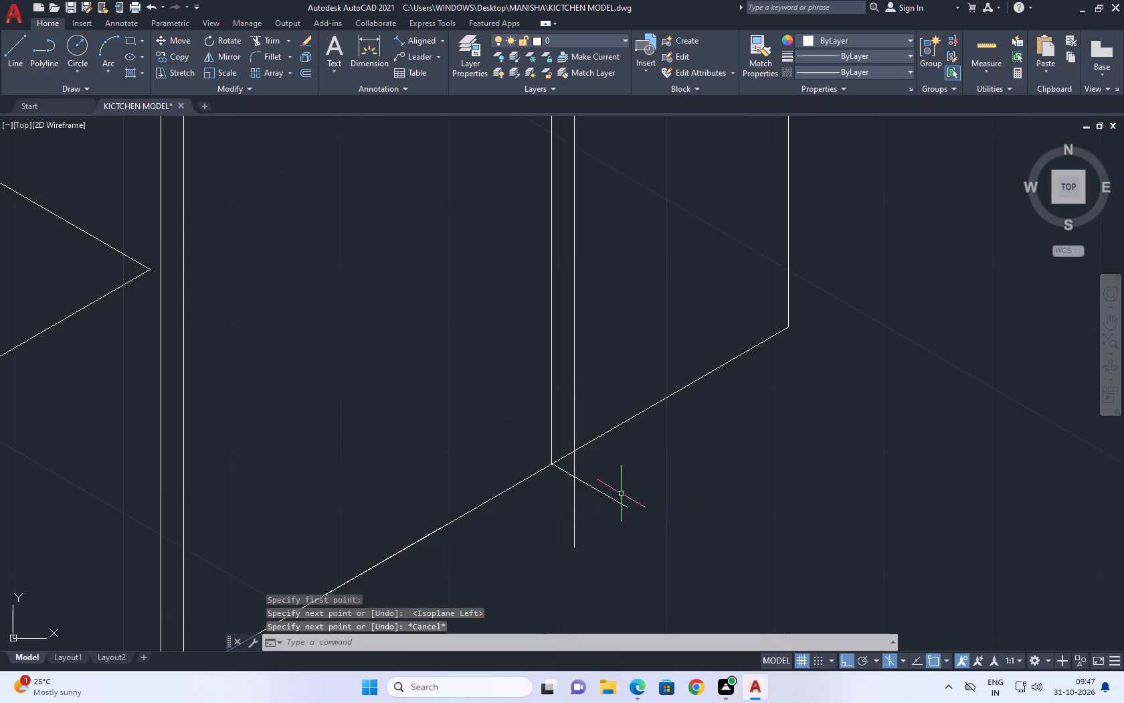
# Trim the short line's and outer vertical's overhangs at the bottom-right corner, and the base line between the two right verticals.
pyautogui.write('TR')
pyautogui.press('space')
pyautogui.click(607, 481)
pyautogui.click(559, 514)
pyautogui.click(563, 456)
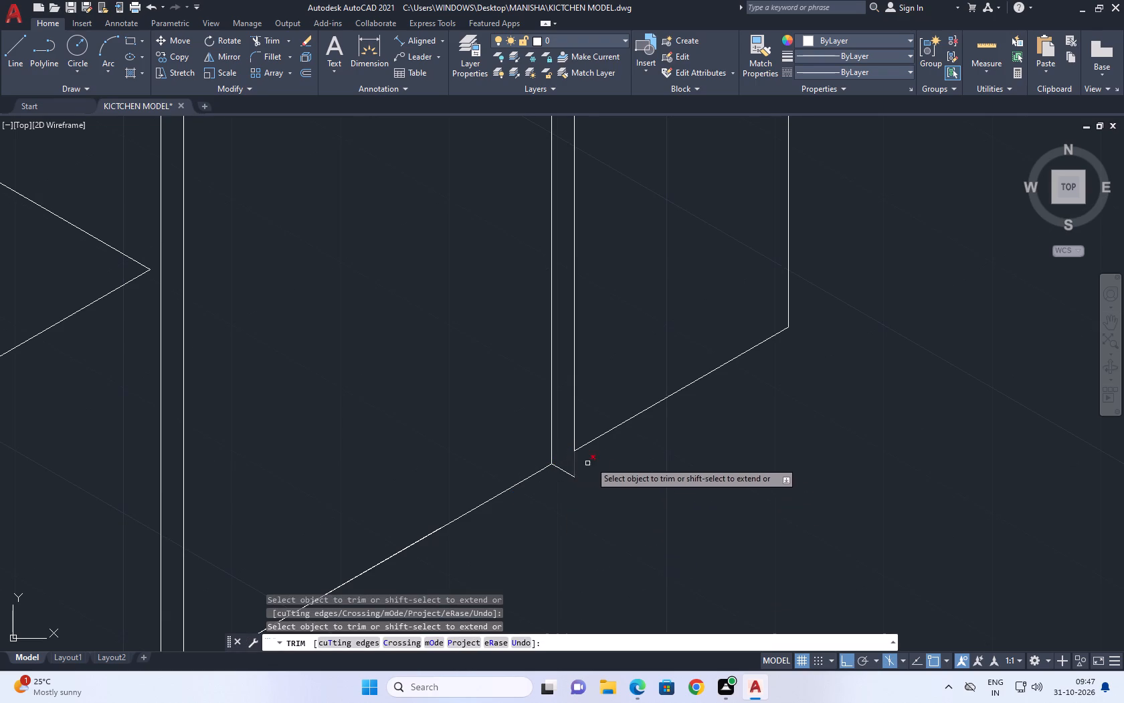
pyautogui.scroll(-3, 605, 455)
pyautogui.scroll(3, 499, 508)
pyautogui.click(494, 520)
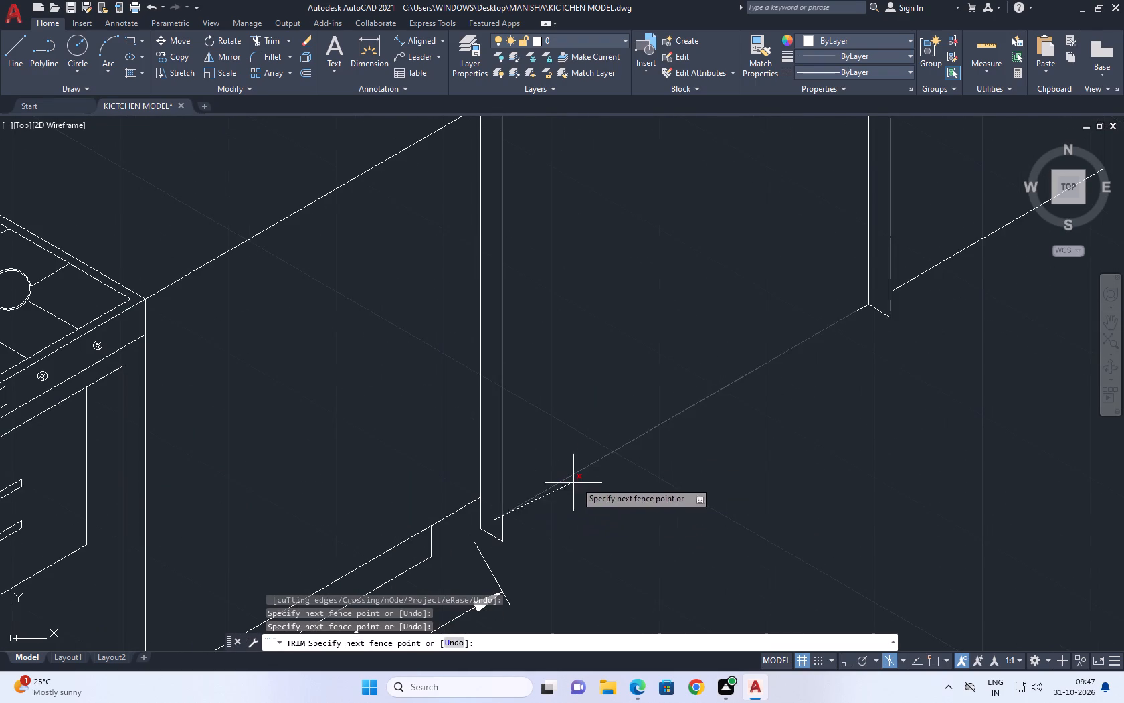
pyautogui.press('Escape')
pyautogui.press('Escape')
# Draw the panel's front bottom edge as a line from its bottom-left front corner to its bottom-right front corner.
pyautogui.scroll(1, 694, 423)
pyautogui.moveTo(690, 410); pyautogui.dragTo(633, 443, button='middle')
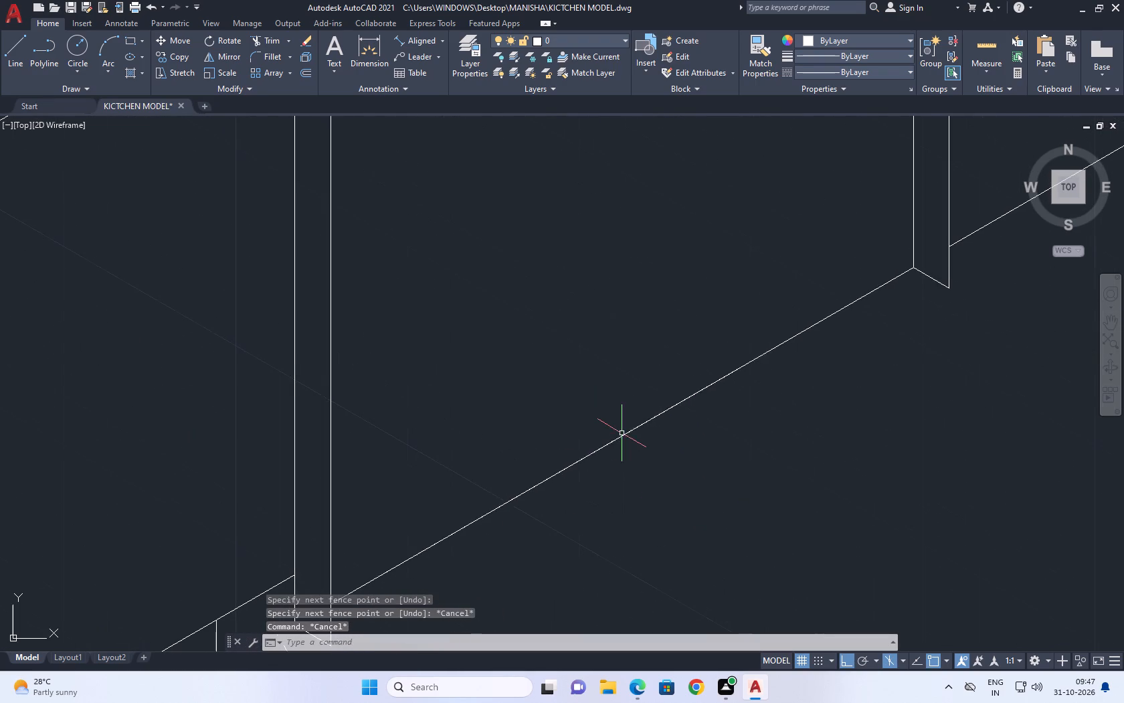
pyautogui.press('l')
pyautogui.press('space')
pyautogui.scroll(-3, 593, 384)
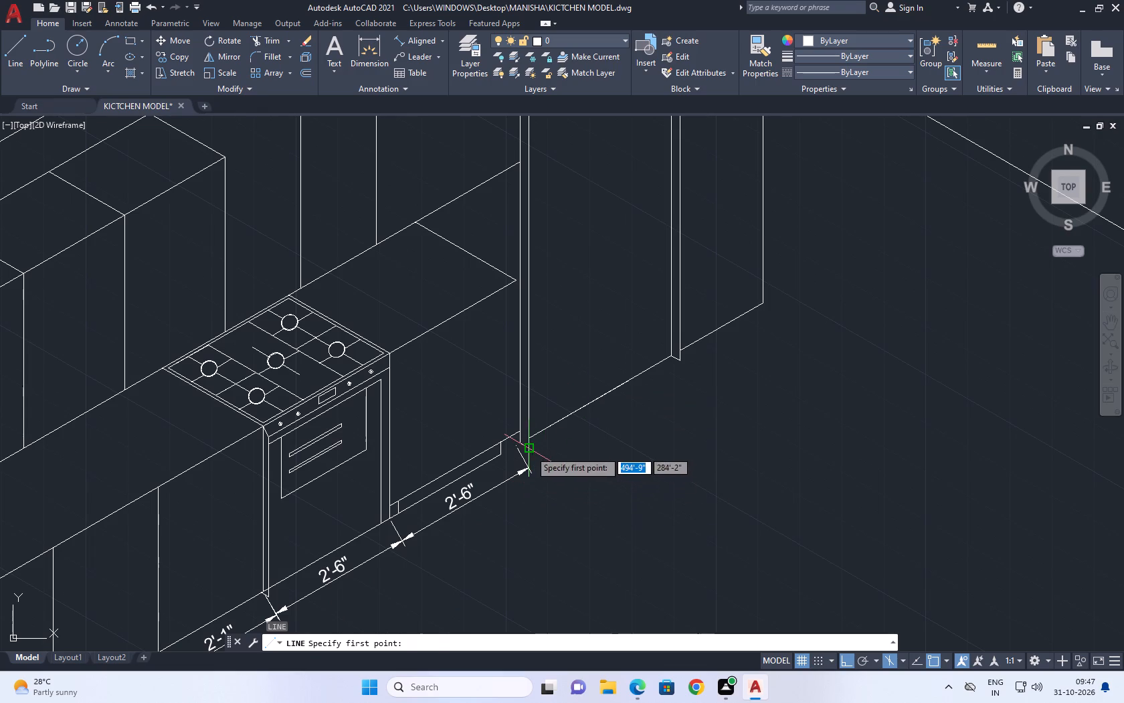
pyautogui.moveTo(530, 451); pyautogui.dragTo(539, 451)
pyautogui.scroll(2, 684, 360)
pyautogui.click(676, 362)
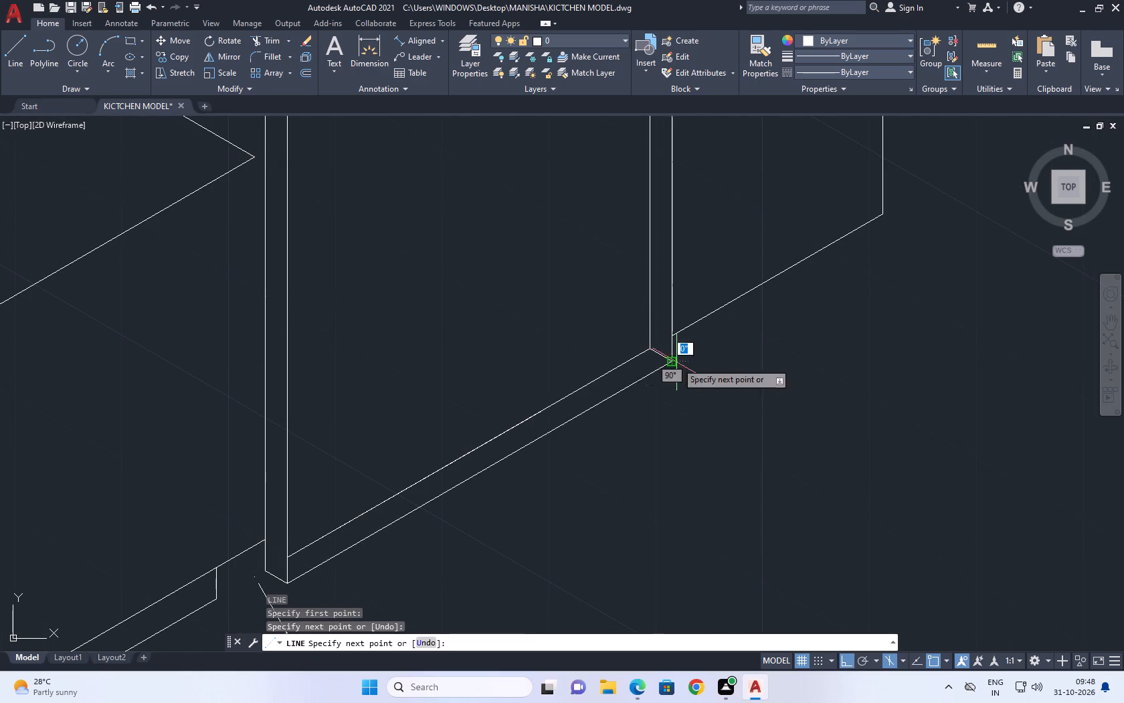
pyautogui.press('Escape')
# Erase the longer inner bottom line behind the new front edge and its short stub at the inner right vertical.
pyautogui.click(585, 398)
pyautogui.click(562, 378)
pyautogui.moveTo(607, 368); pyautogui.dragTo(610, 370, button='middle')
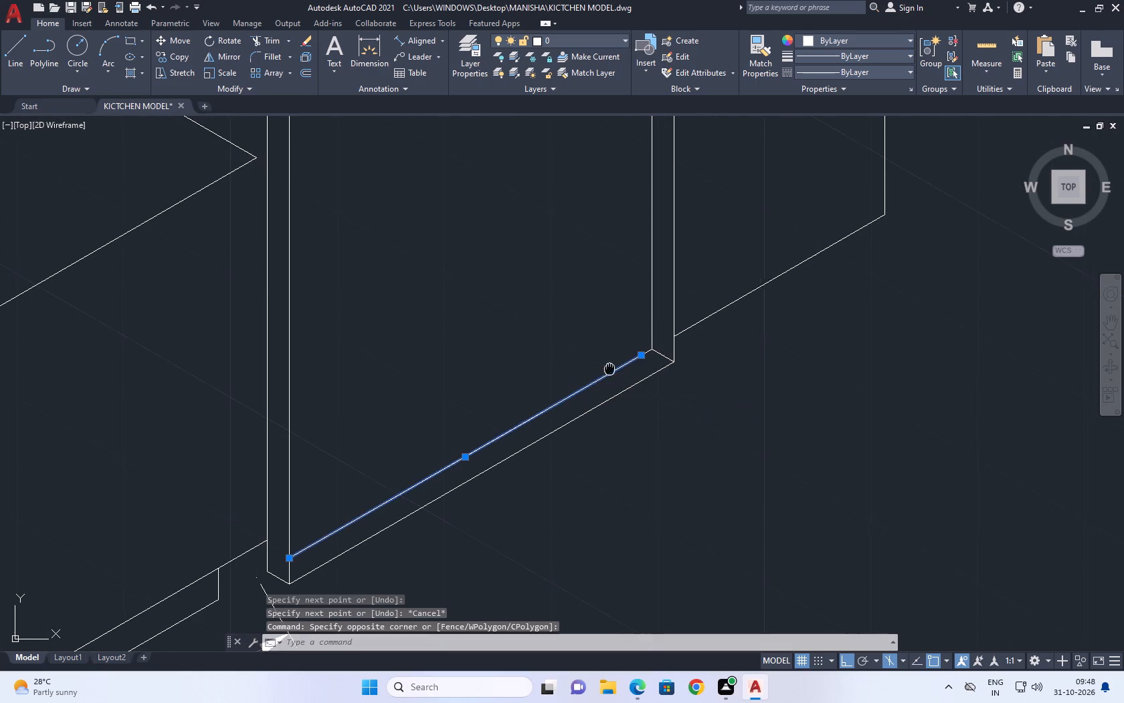
pyautogui.moveTo(610, 370); pyautogui.dragTo(611, 378, button='middle')
pyautogui.press('Delete')
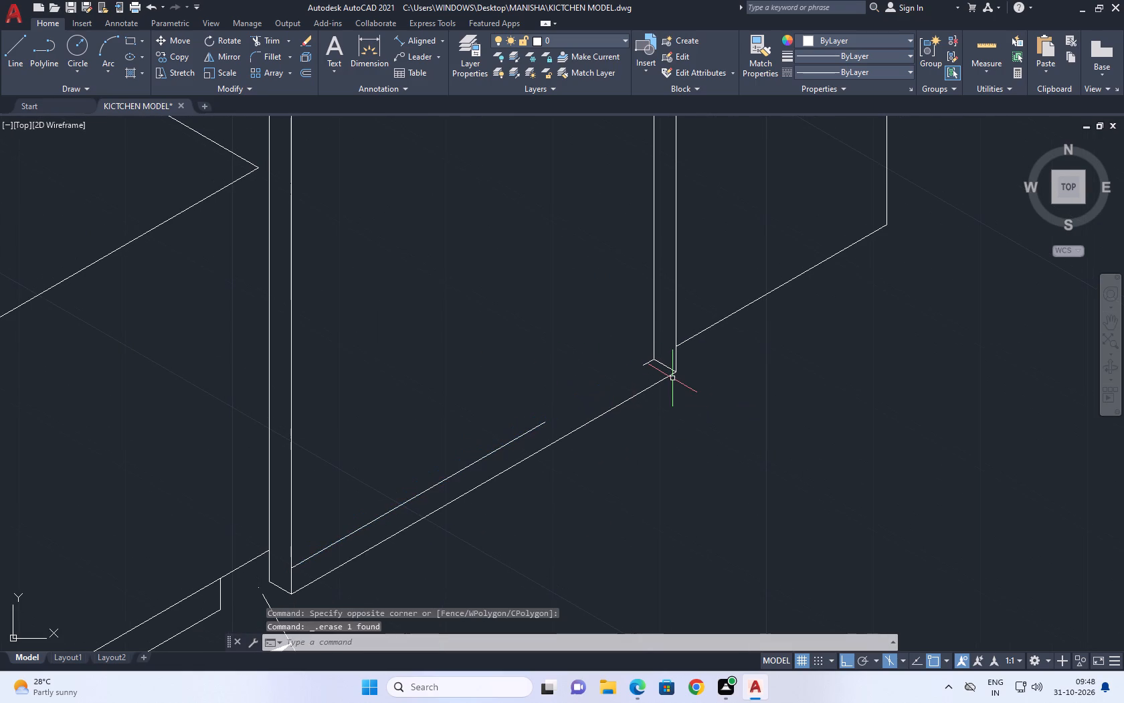
pyautogui.scroll(3, 642, 364)
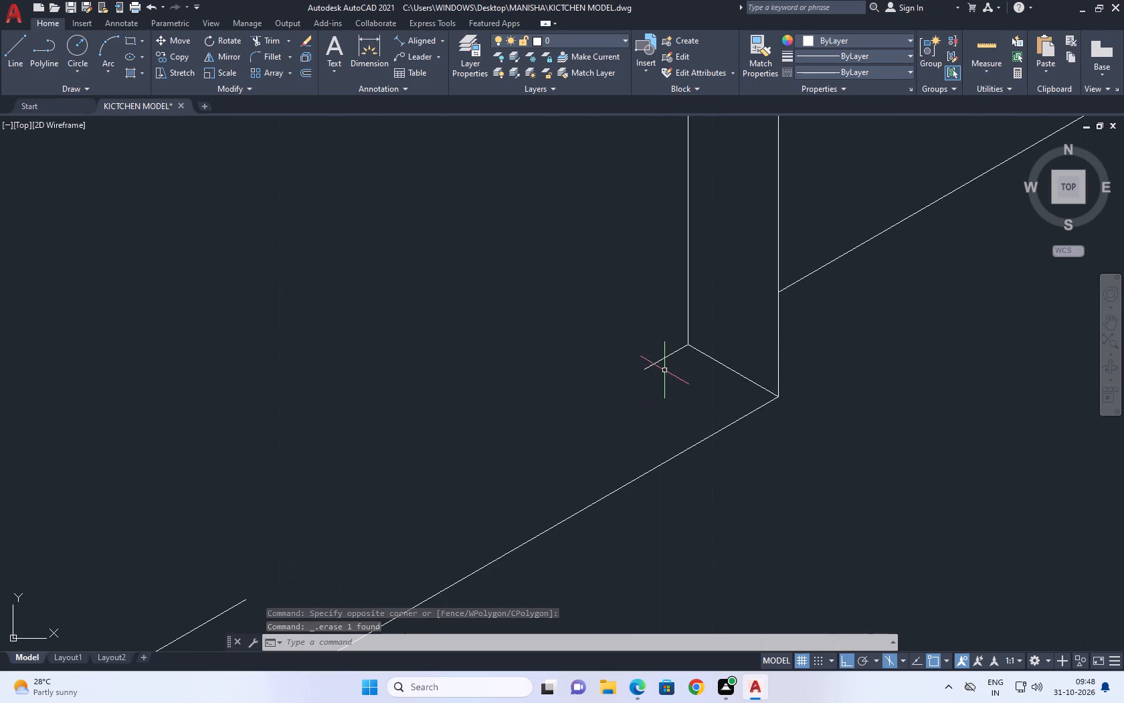
pyautogui.click(664, 370)
pyautogui.moveTo(647, 355); pyautogui.dragTo(641, 351)
pyautogui.rightClick(508, 313)
pyautogui.click(546, 402)
pyautogui.scroll(-2, 614, 337)
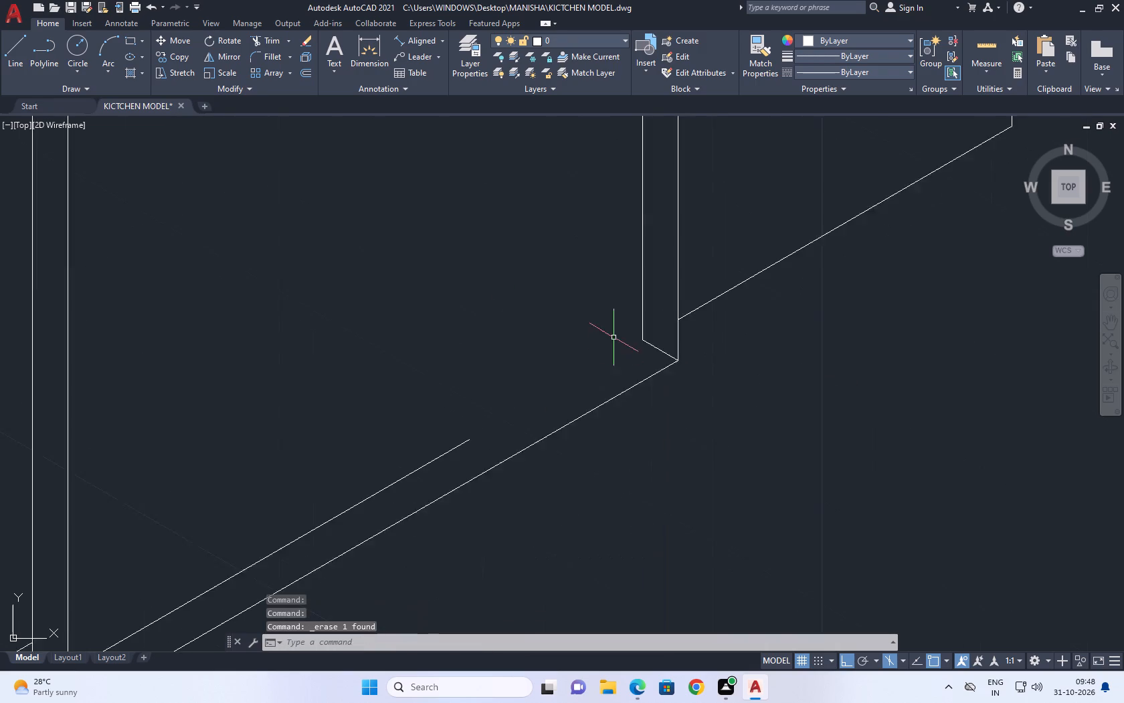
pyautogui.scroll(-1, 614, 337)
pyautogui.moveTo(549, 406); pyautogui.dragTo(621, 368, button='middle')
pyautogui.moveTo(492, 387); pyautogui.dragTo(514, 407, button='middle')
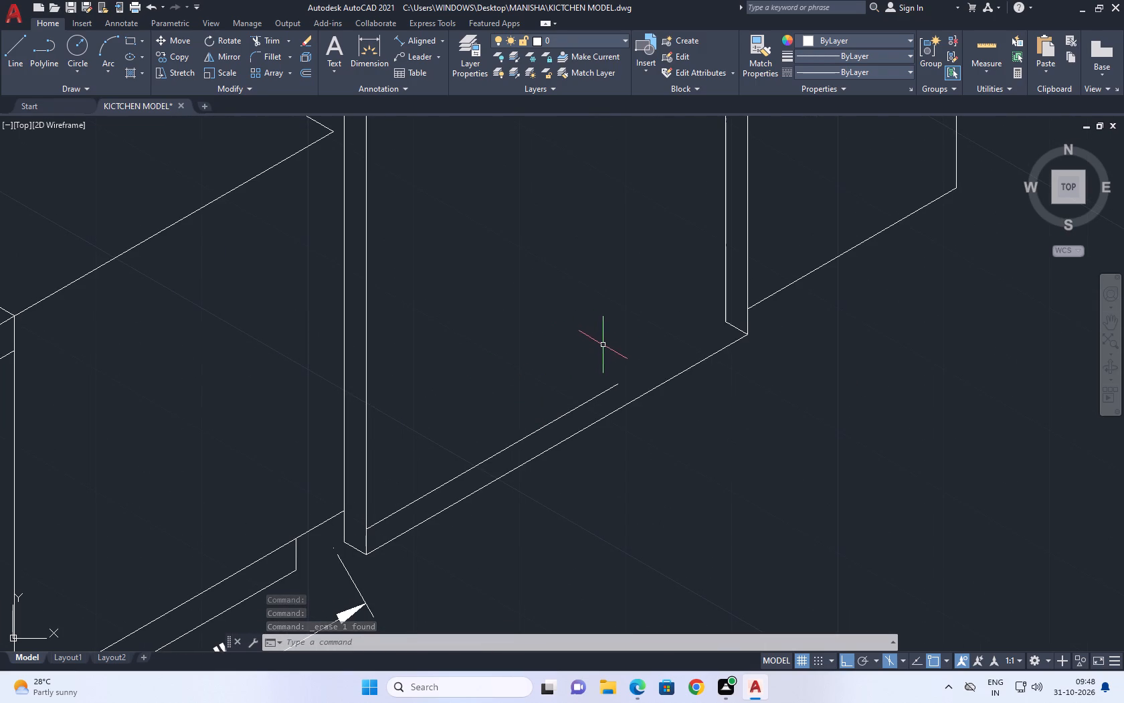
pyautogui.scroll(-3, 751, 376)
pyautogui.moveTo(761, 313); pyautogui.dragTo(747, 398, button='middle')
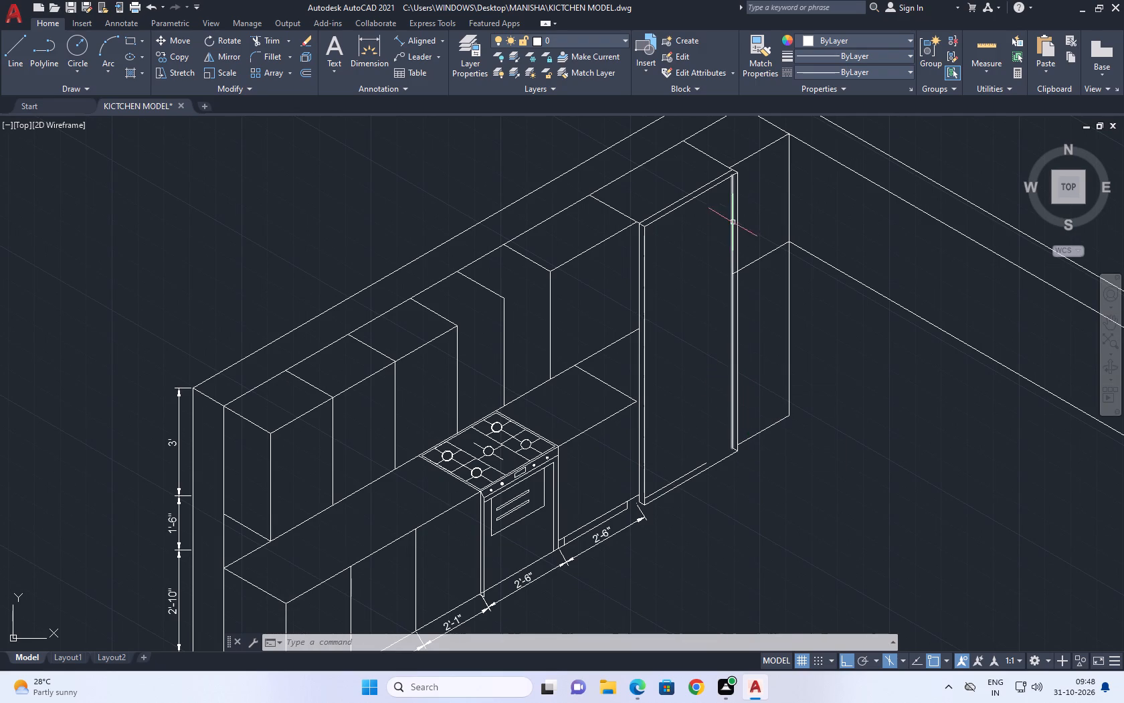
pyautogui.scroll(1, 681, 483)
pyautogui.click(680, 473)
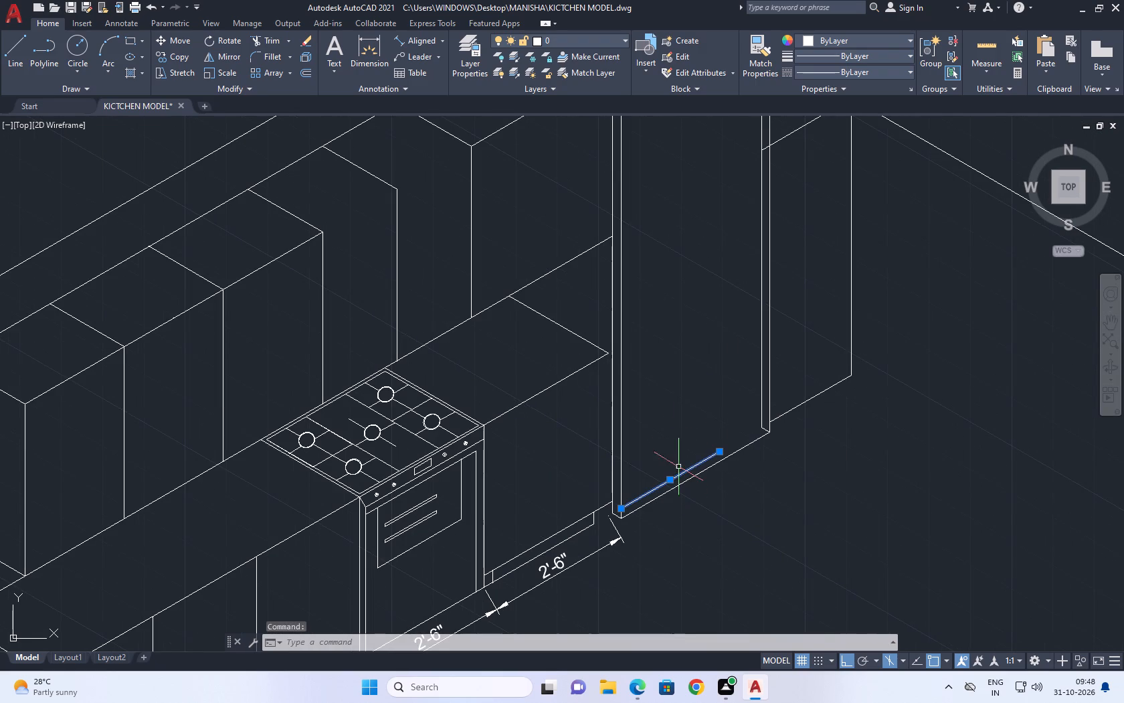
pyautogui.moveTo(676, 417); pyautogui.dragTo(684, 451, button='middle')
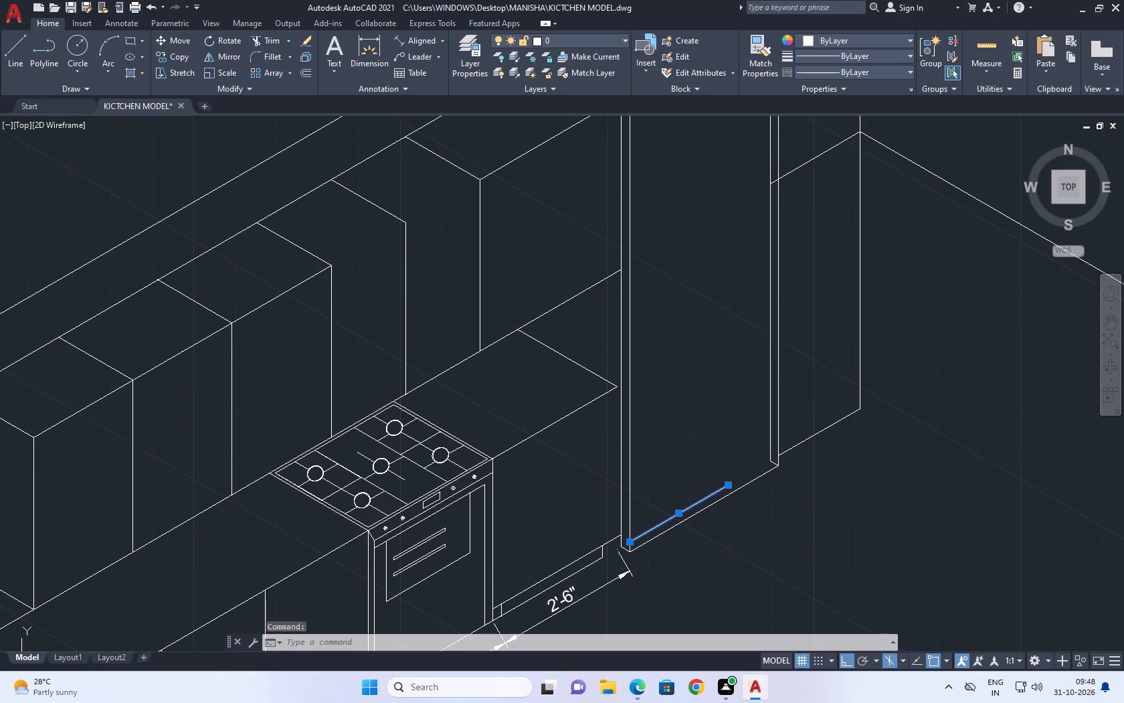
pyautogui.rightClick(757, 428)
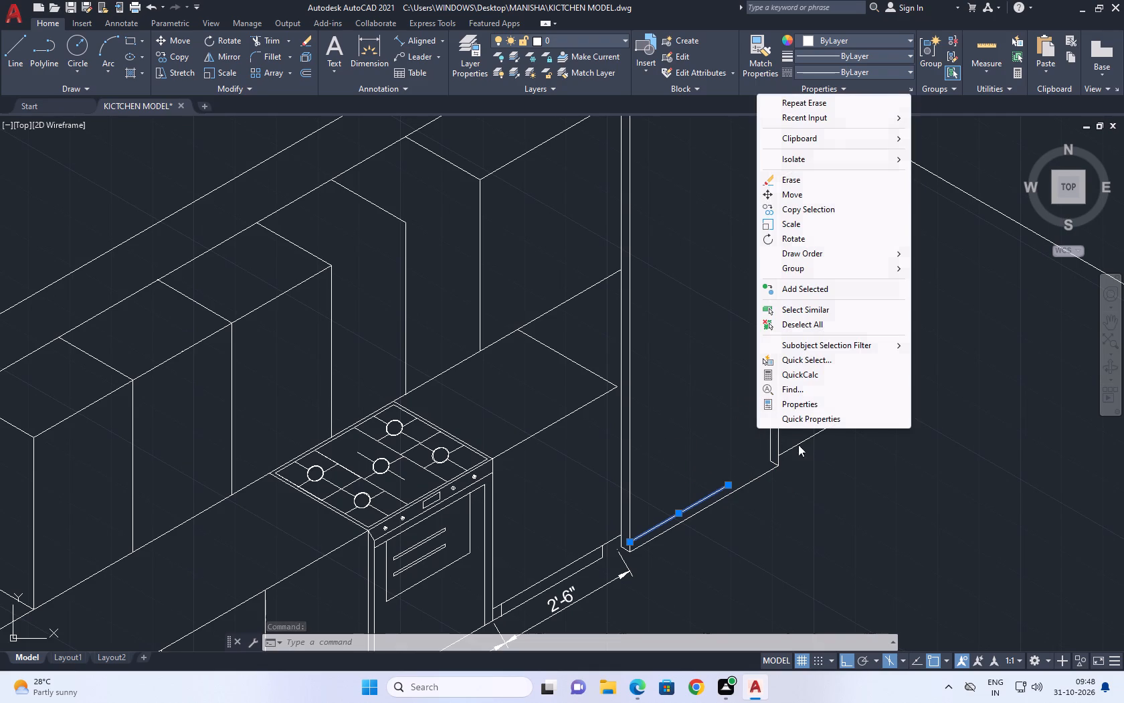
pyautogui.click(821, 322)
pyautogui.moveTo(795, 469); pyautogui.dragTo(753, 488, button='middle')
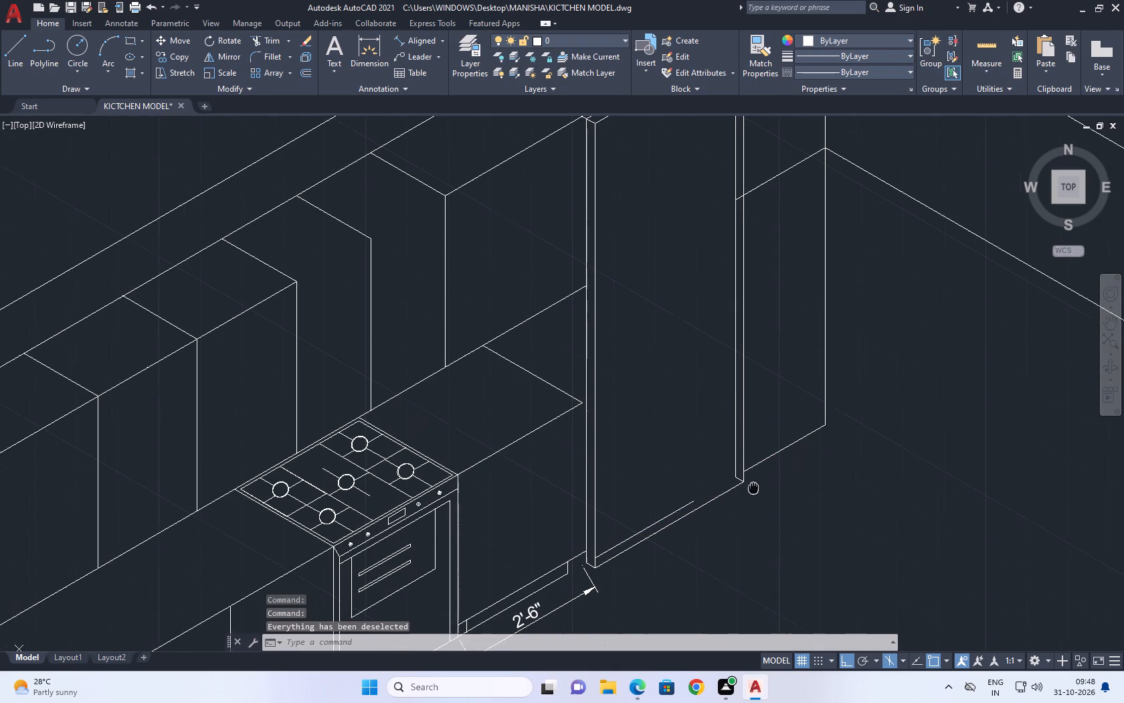
# Erase the short angled line joining the two right verticals at the panel's bottom-right corner.
pyautogui.click(713, 456)
pyautogui.click(757, 490)
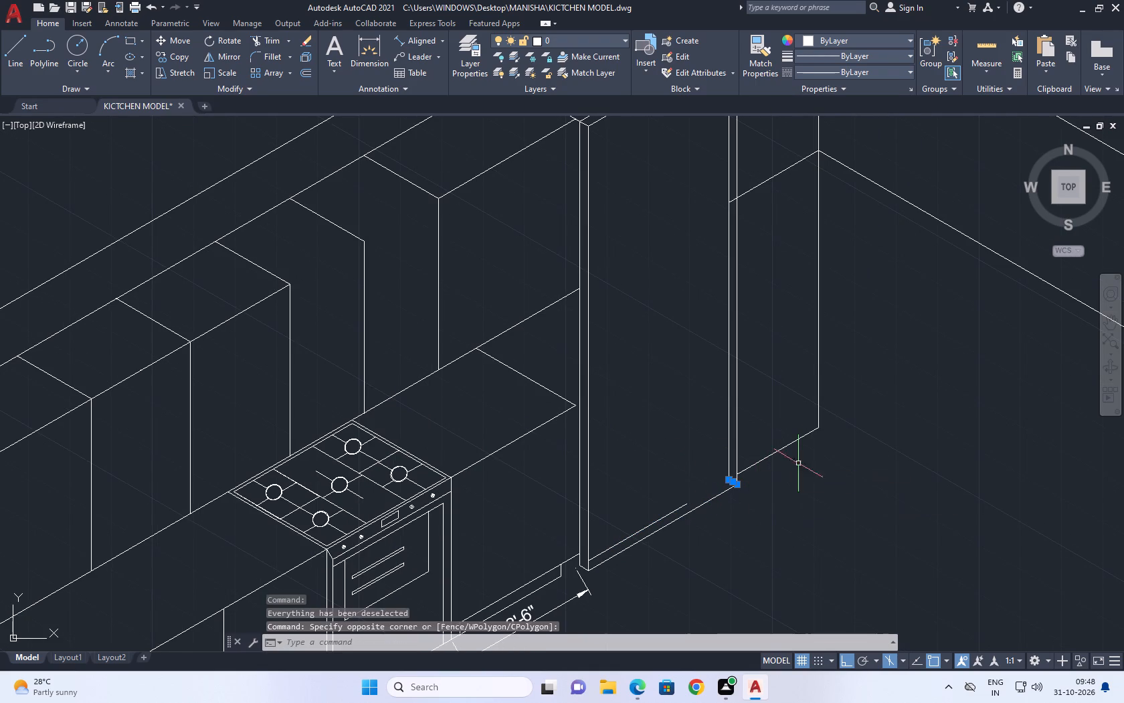
pyautogui.moveTo(745, 372); pyautogui.dragTo(743, 364, button='right')
pyautogui.click(766, 110)
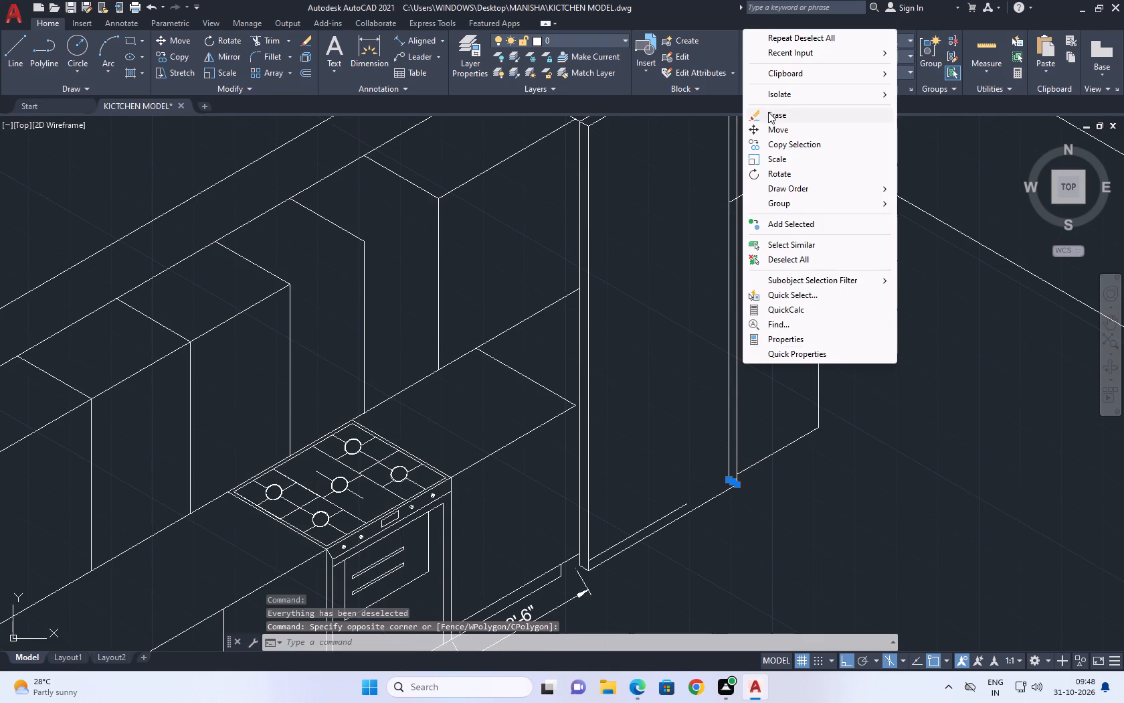
# Fillet the remaining inner bottom line with the panel's inner right vertical so they meet at a corner.
pyautogui.moveTo(777, 166); pyautogui.dragTo(758, 396, button='middle')
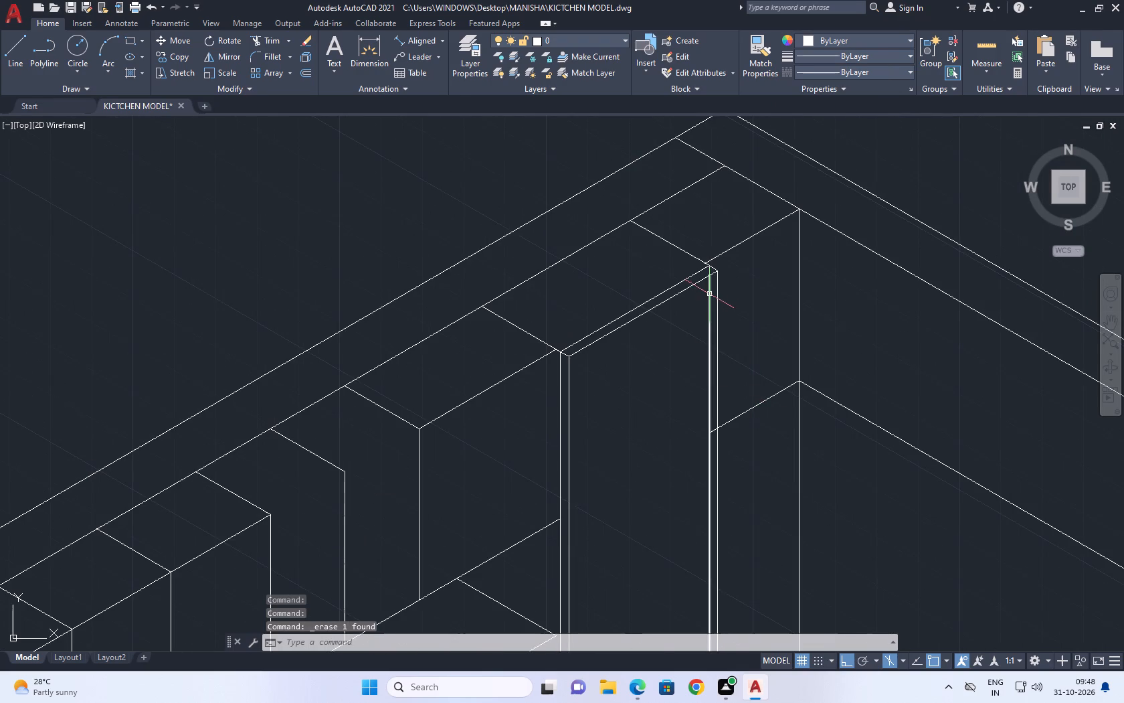
pyautogui.moveTo(711, 291); pyautogui.dragTo(726, 221, button='middle')
pyautogui.scroll(1, 726, 220)
pyautogui.moveTo(771, 438); pyautogui.dragTo(773, 258, button='middle')
pyautogui.moveTo(721, 537); pyautogui.dragTo(698, 325, button='middle')
pyautogui.scroll(-1, 689, 335)
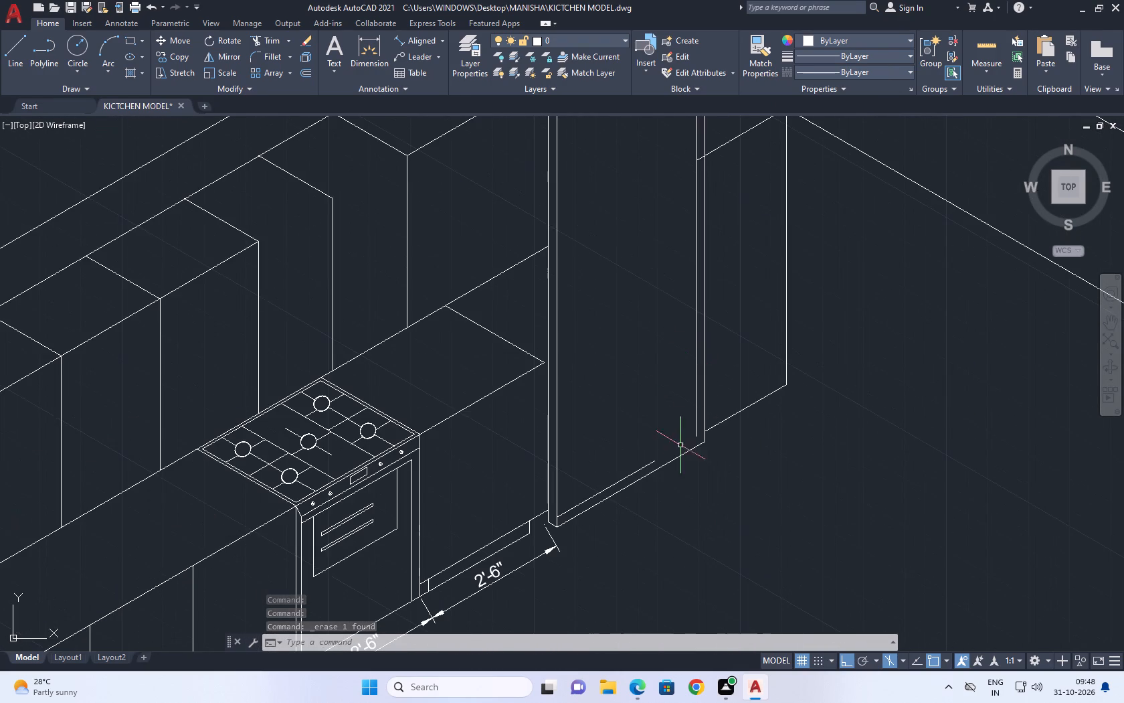
pyautogui.moveTo(266, 52); pyautogui.dragTo(266, 62)
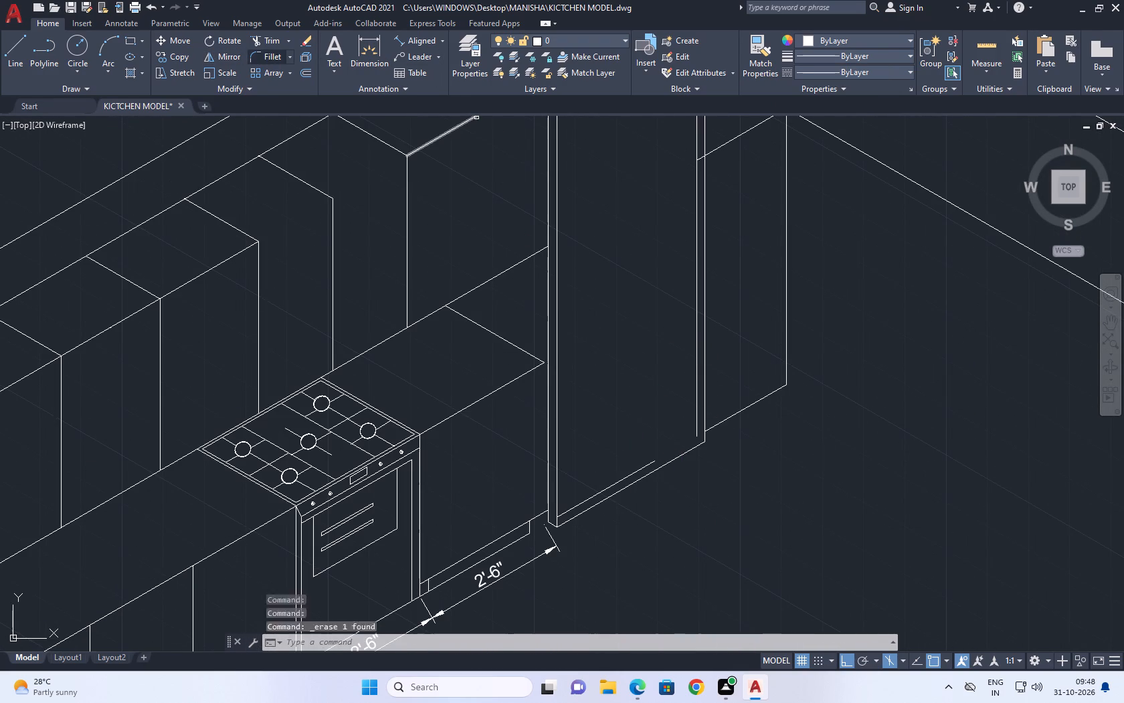
pyautogui.click(648, 465)
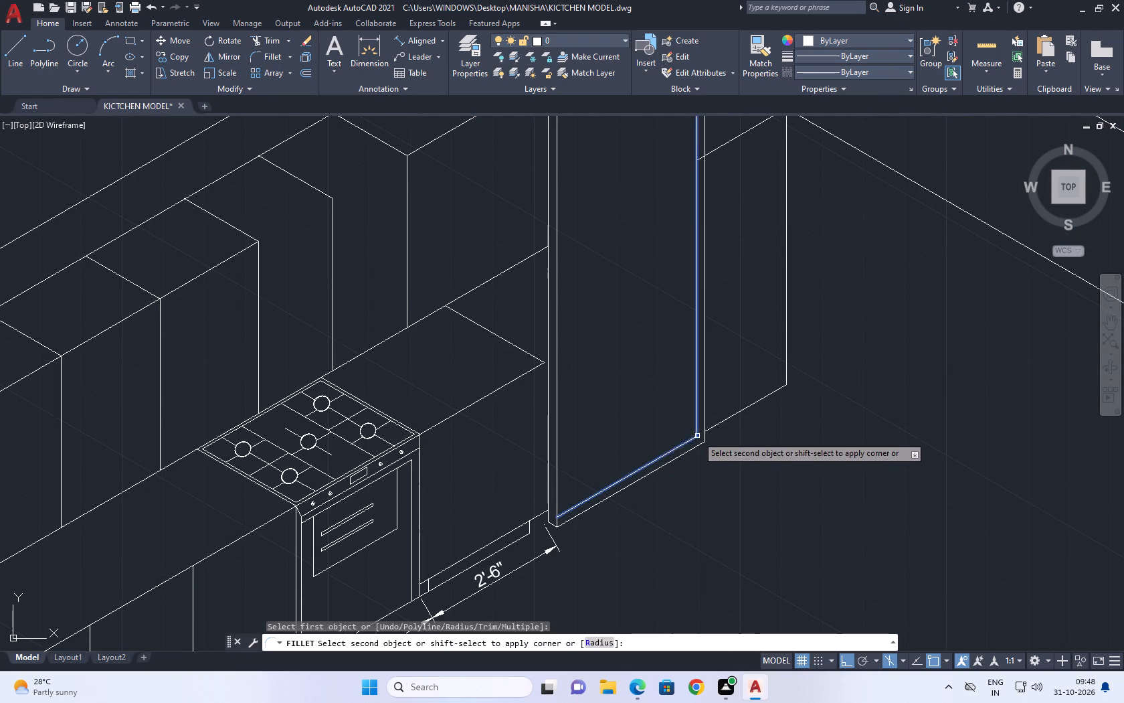
pyautogui.click(698, 432)
pyautogui.click(692, 433)
pyautogui.click(698, 431)
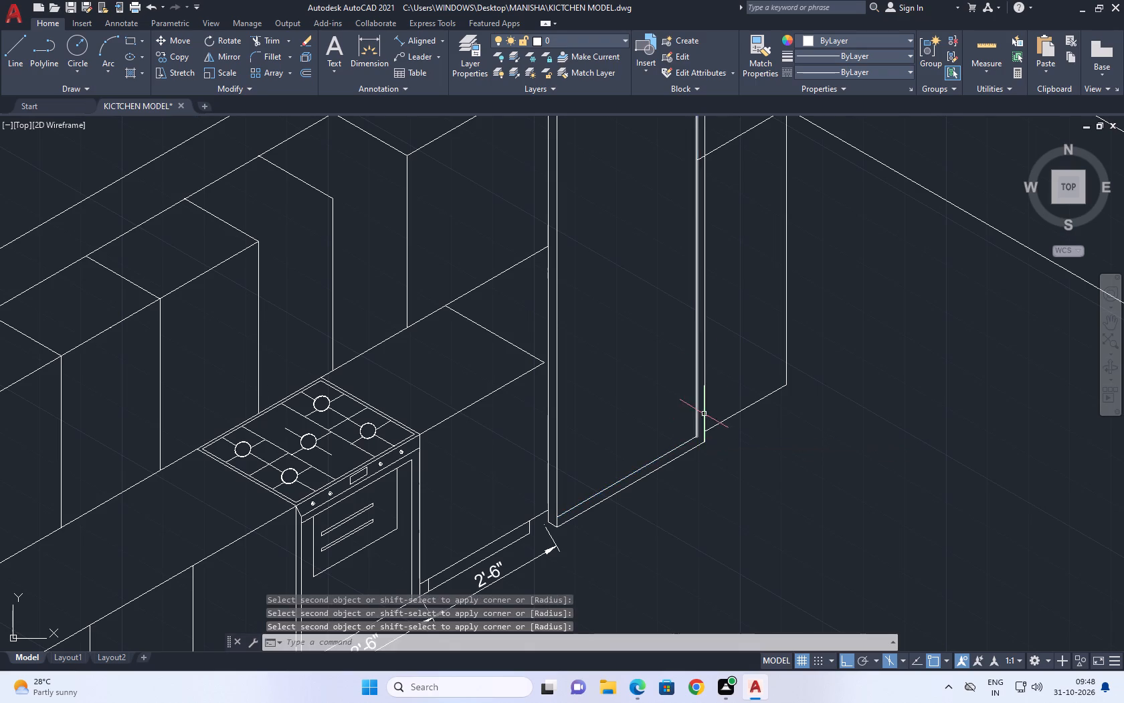
# Trim the short piece of the cabinet side's angled middle line that runs between the panel's two right verticals.
pyautogui.moveTo(709, 365); pyautogui.dragTo(715, 412, button='middle')
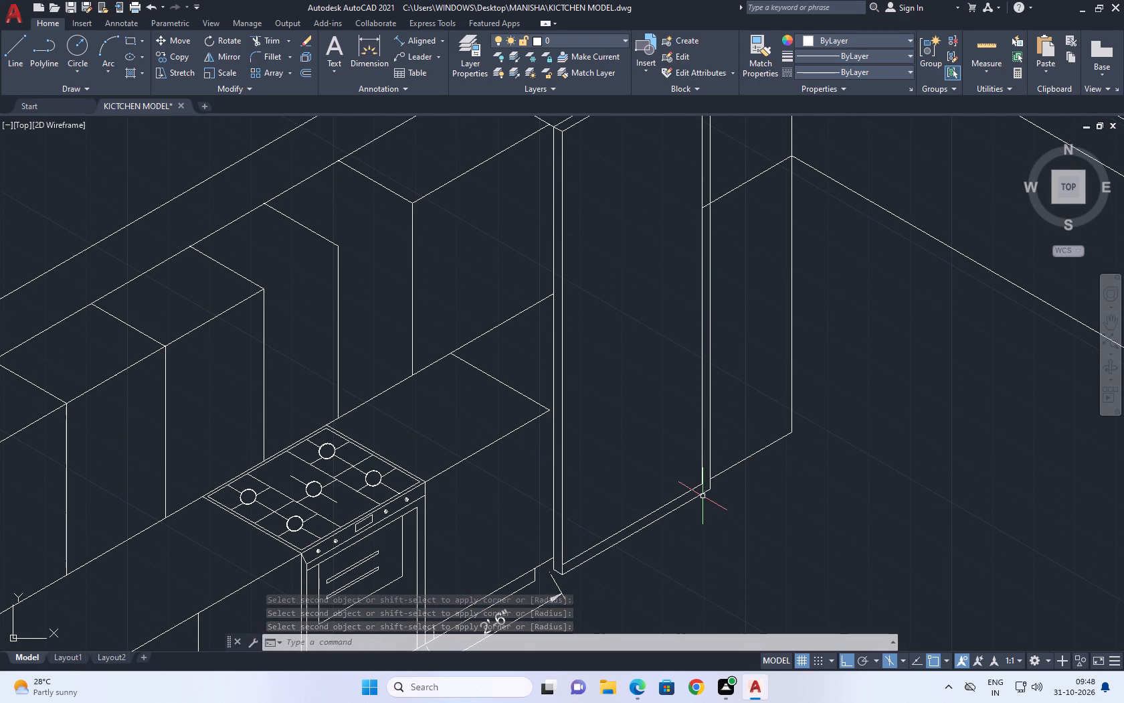
pyautogui.moveTo(663, 485); pyautogui.dragTo(650, 487, button='middle')
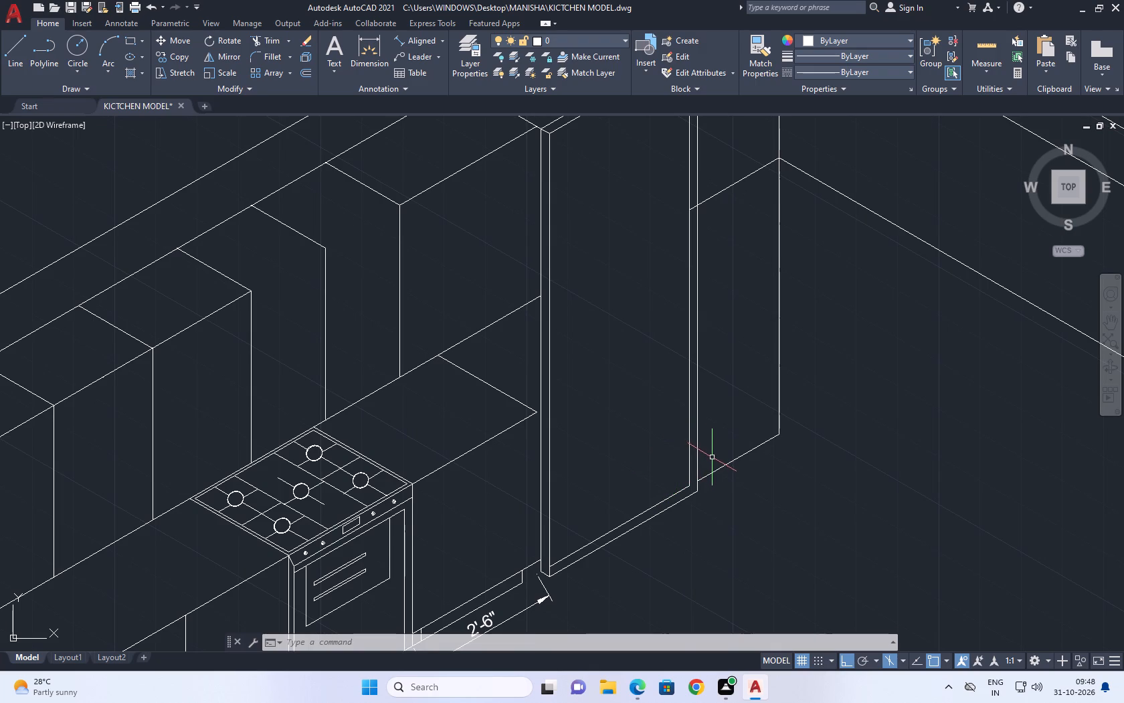
pyautogui.moveTo(729, 287); pyautogui.dragTo(748, 457, button='middle')
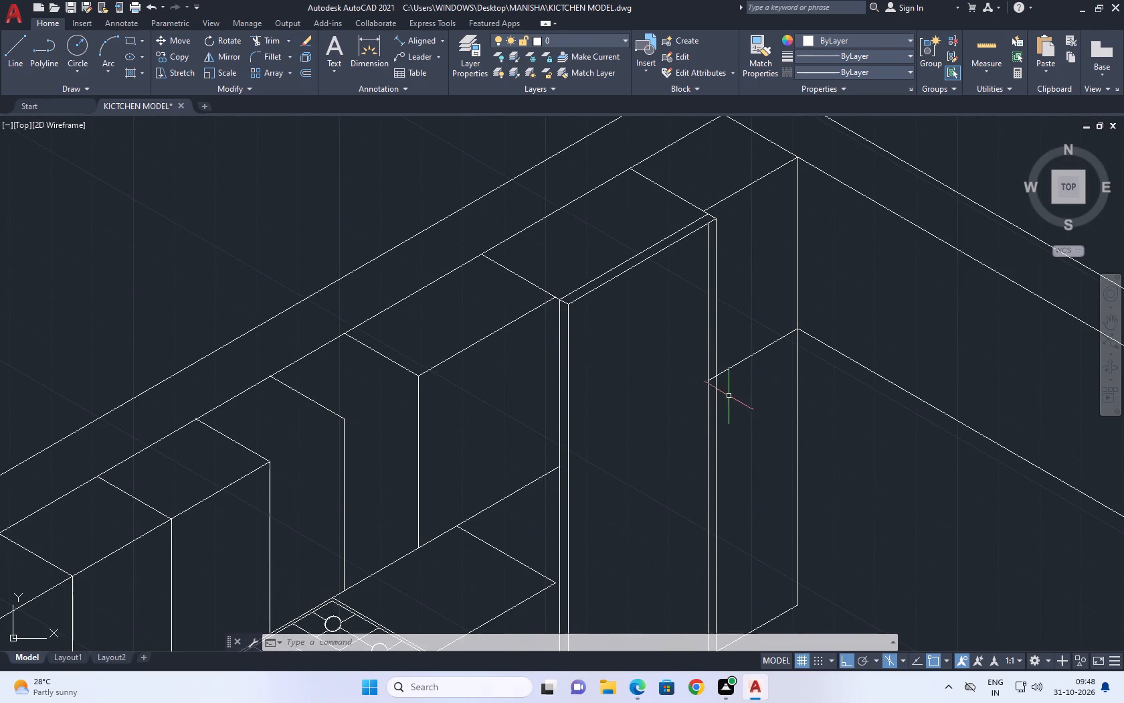
pyautogui.click(264, 33)
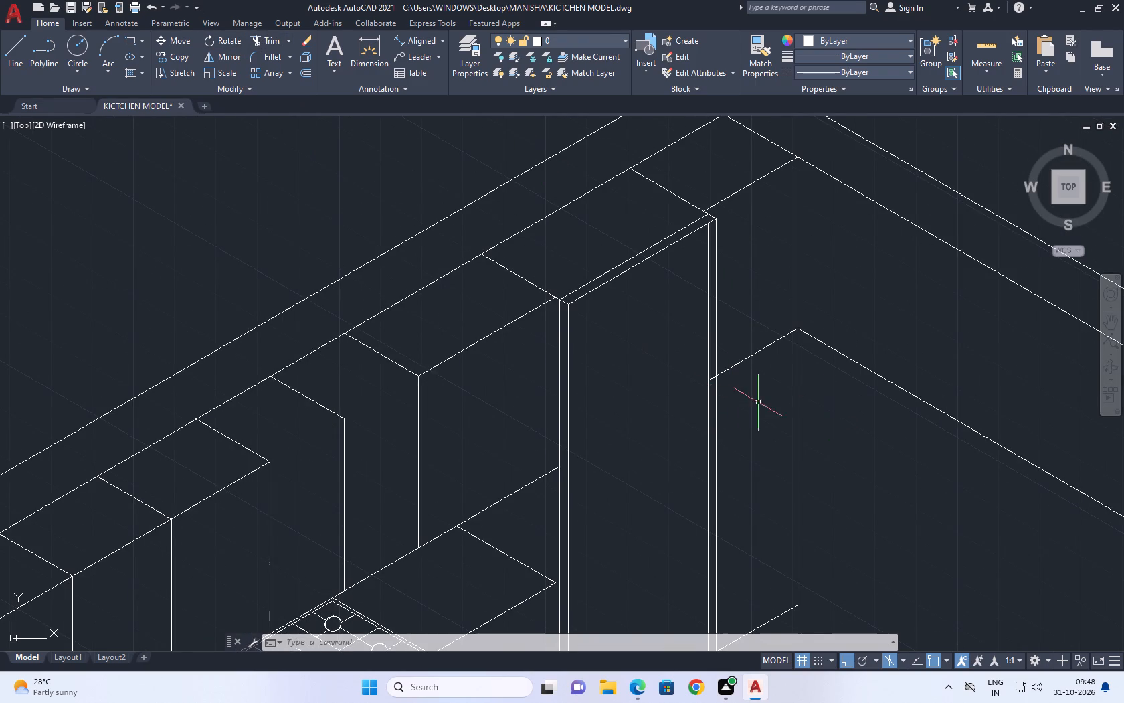
pyautogui.click(274, 41)
pyautogui.scroll(1, 715, 384)
pyautogui.click(703, 374)
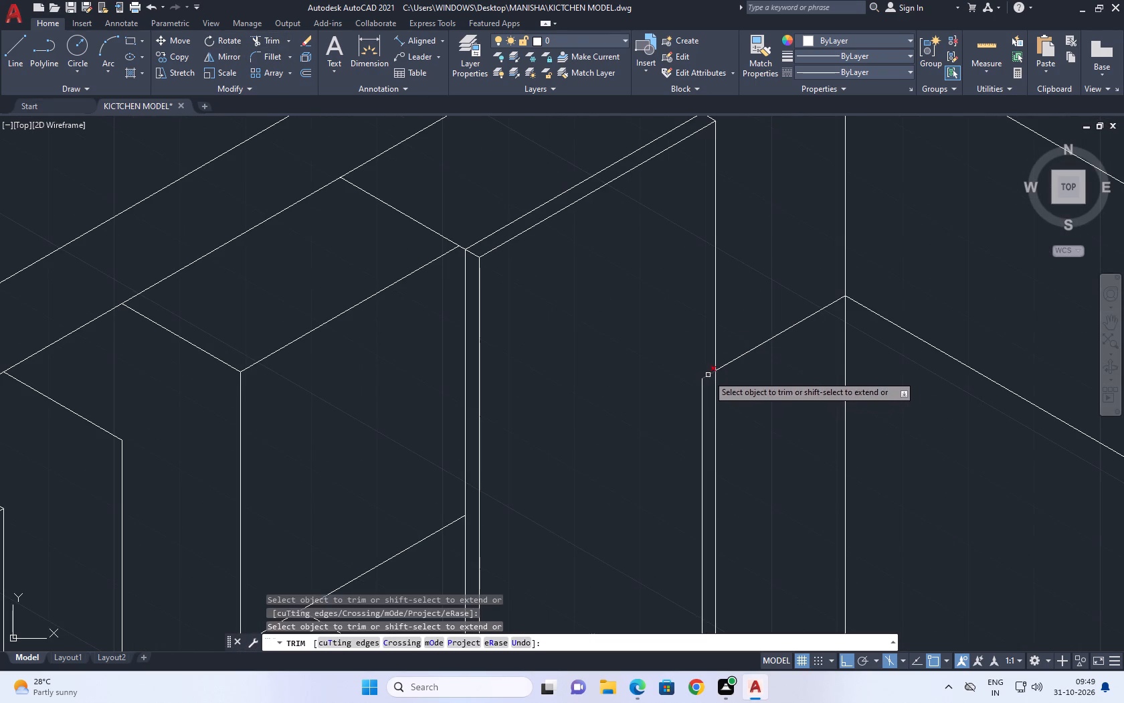
pyautogui.hotkey('ctrl', 'z')
pyautogui.scroll(2, 715, 381)
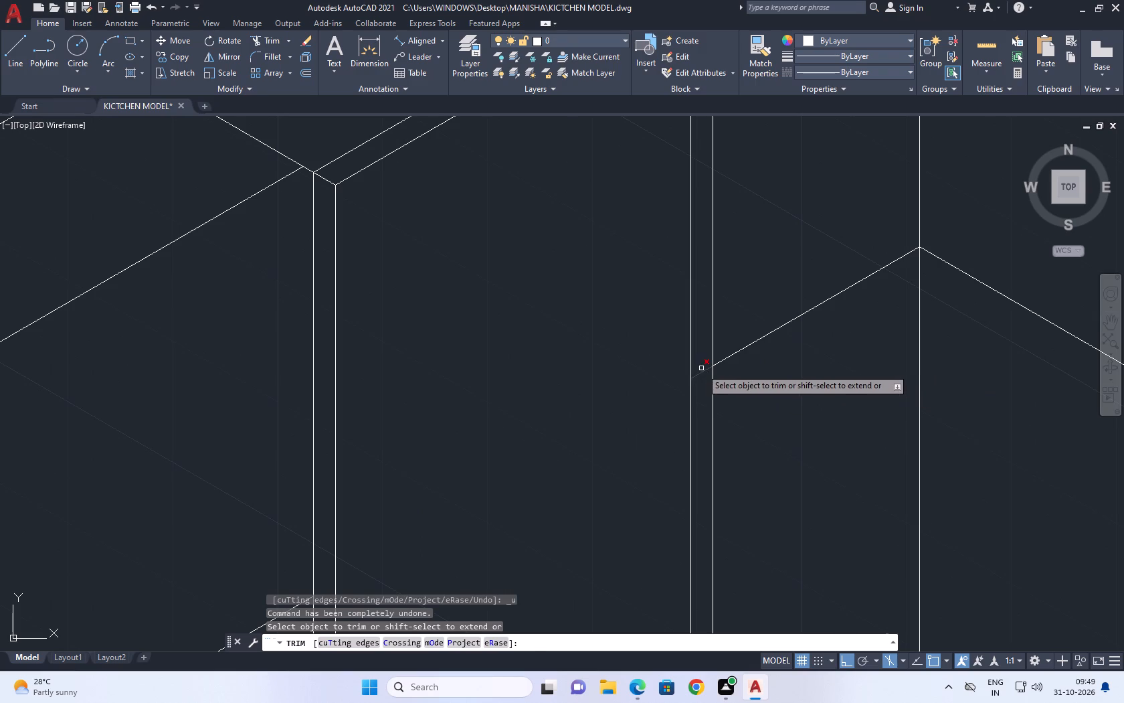
pyautogui.click(701, 371)
pyautogui.rightClick(751, 383)
pyautogui.click(820, 406)
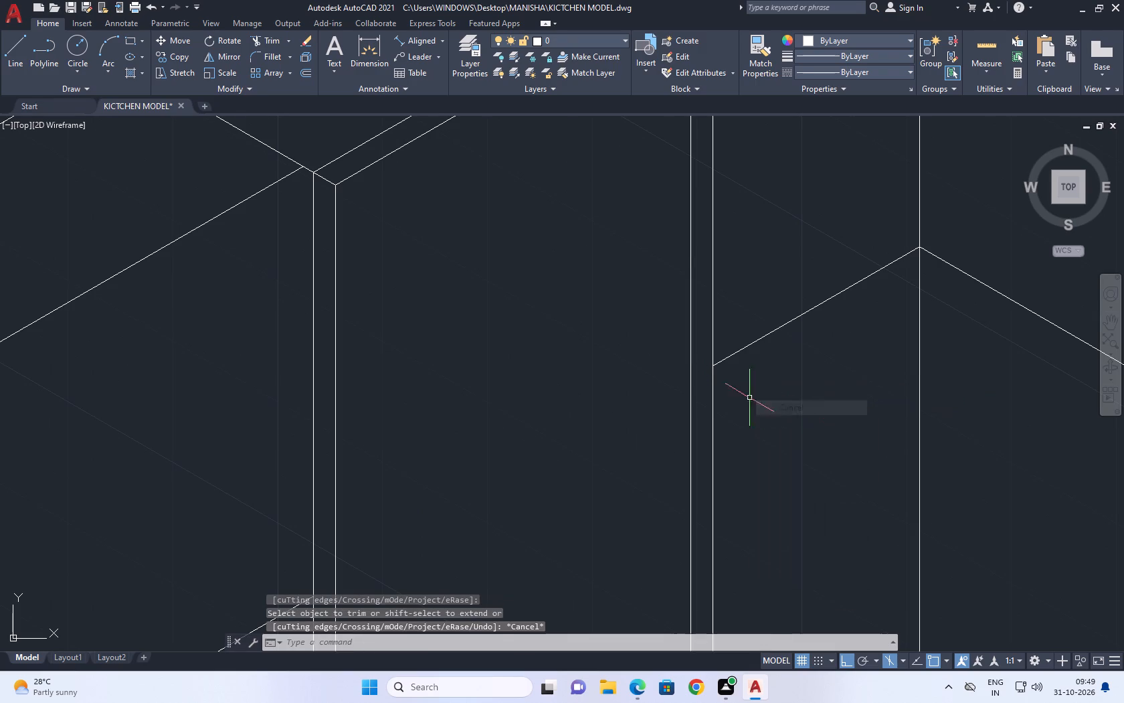
# Erase the inner of the panel's two right vertical lines.
pyautogui.scroll(-2, 745, 398)
pyautogui.moveTo(773, 356); pyautogui.dragTo(715, 339, button='middle')
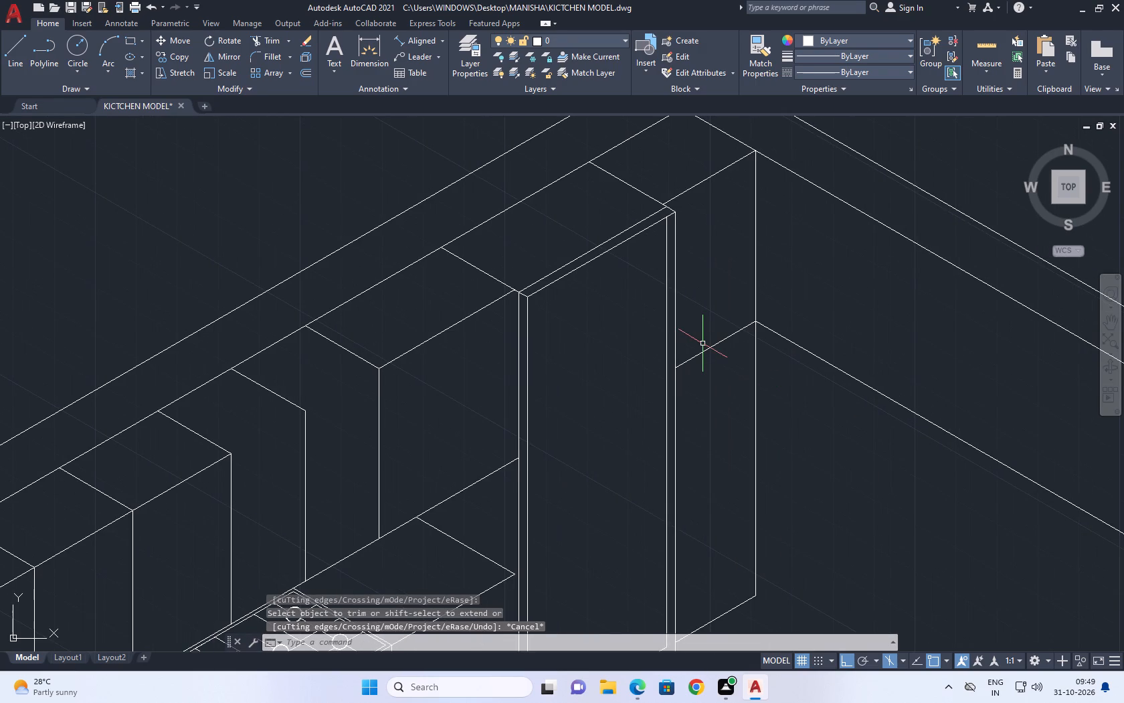
pyautogui.moveTo(705, 284); pyautogui.dragTo(708, 307, button='middle')
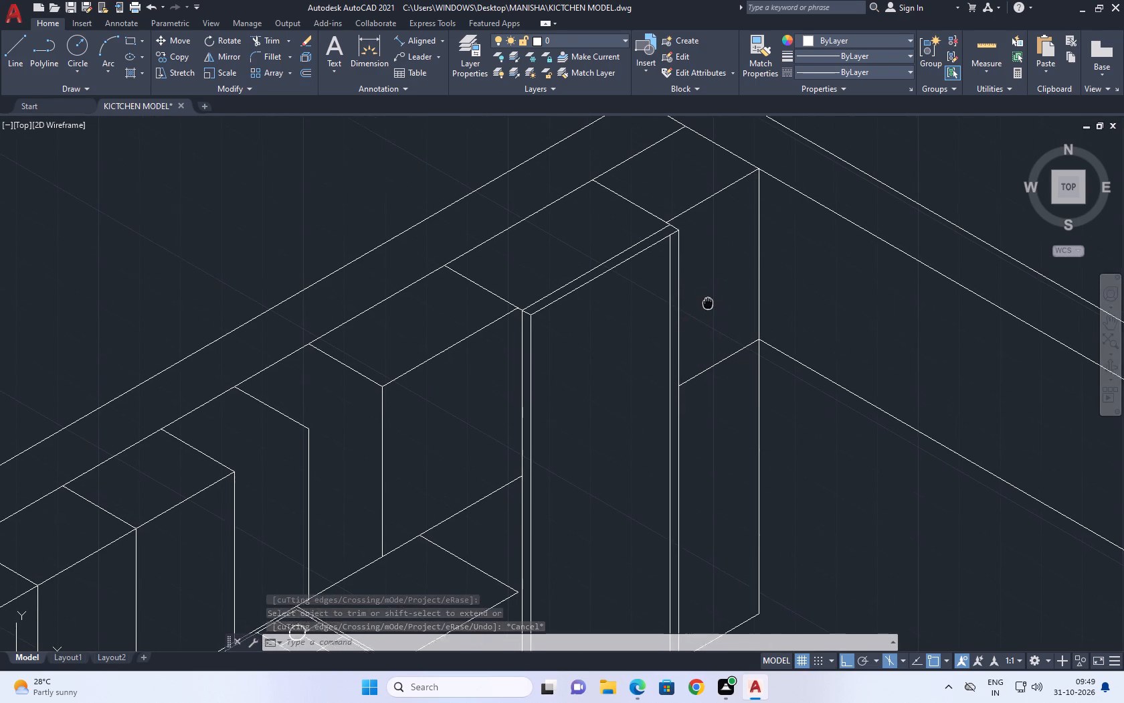
pyautogui.moveTo(708, 307); pyautogui.dragTo(708, 311, button='middle')
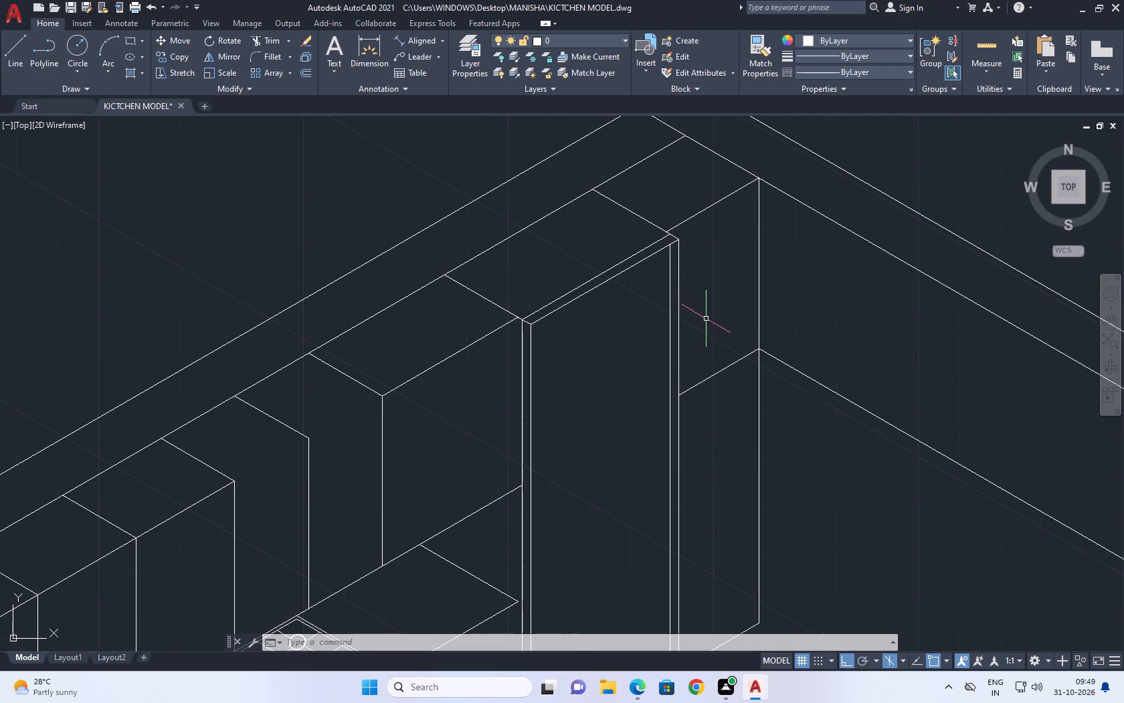
pyautogui.moveTo(711, 317); pyautogui.dragTo(719, 340, button='middle')
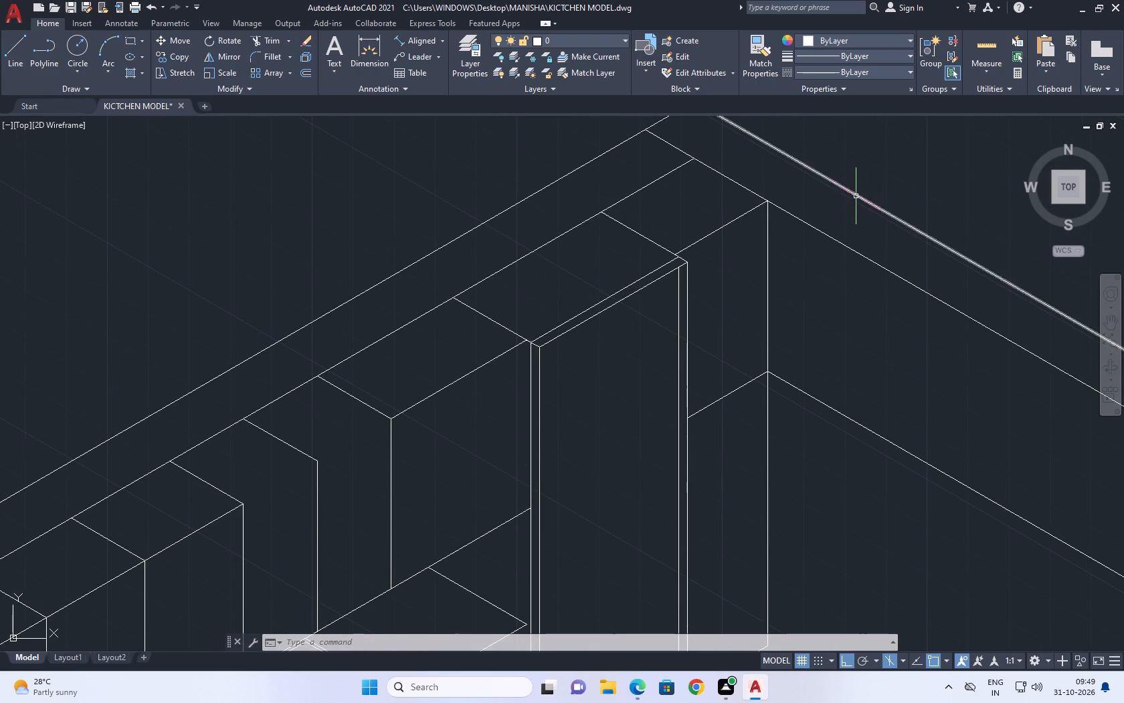
pyautogui.click(679, 287)
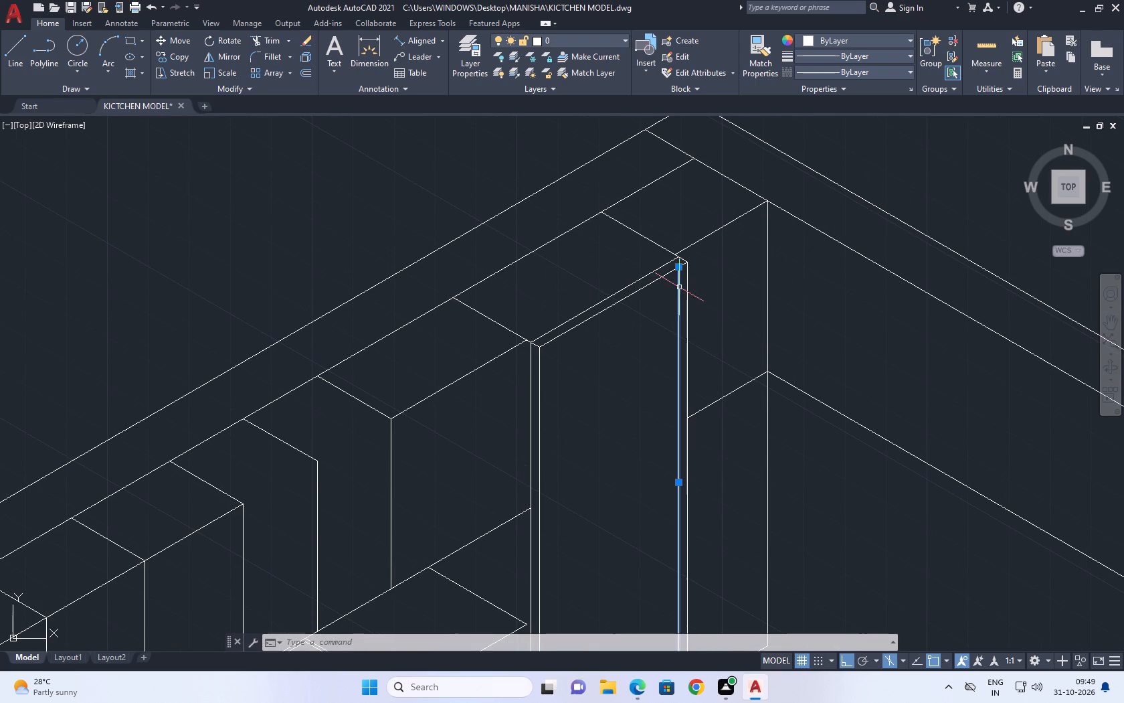
pyautogui.rightClick(723, 245)
pyautogui.click(789, 327)
# Stretch the free right end of the panel's inner bottom line to the outer right vertical, where the cabinet's base line meets it.
pyautogui.scroll(-2, 695, 323)
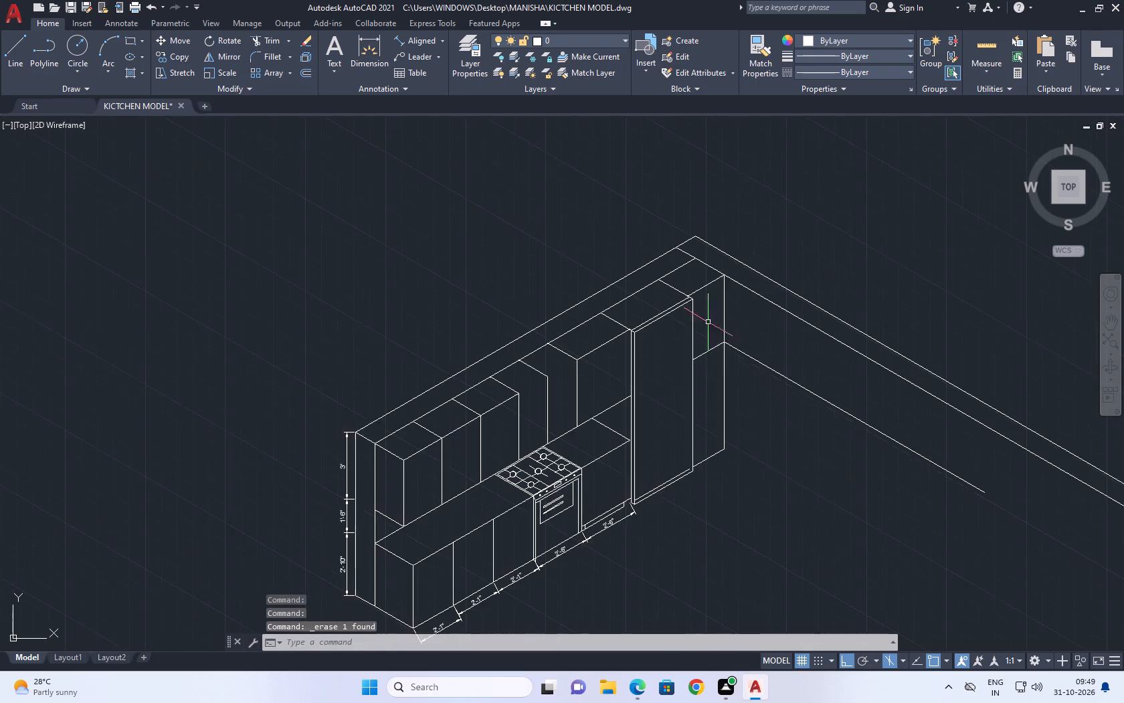
pyautogui.moveTo(726, 384); pyautogui.dragTo(711, 323, button='middle')
pyautogui.scroll(3, 647, 420)
pyautogui.click(711, 400)
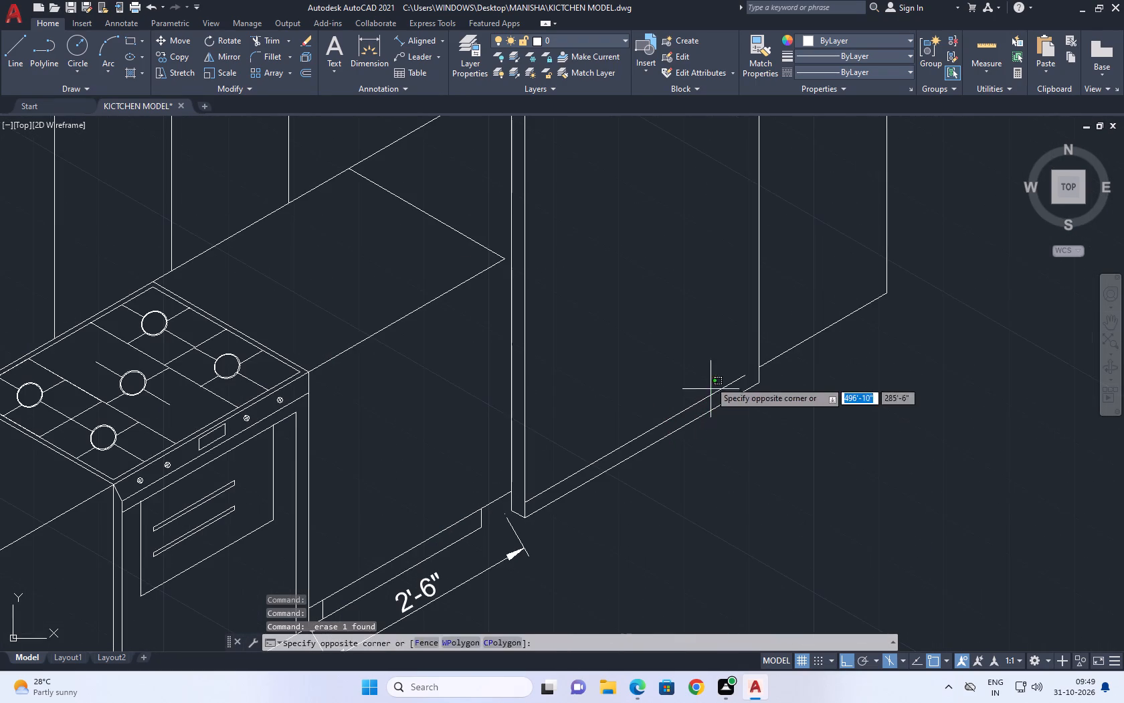
pyautogui.click(700, 365)
pyautogui.click(741, 377)
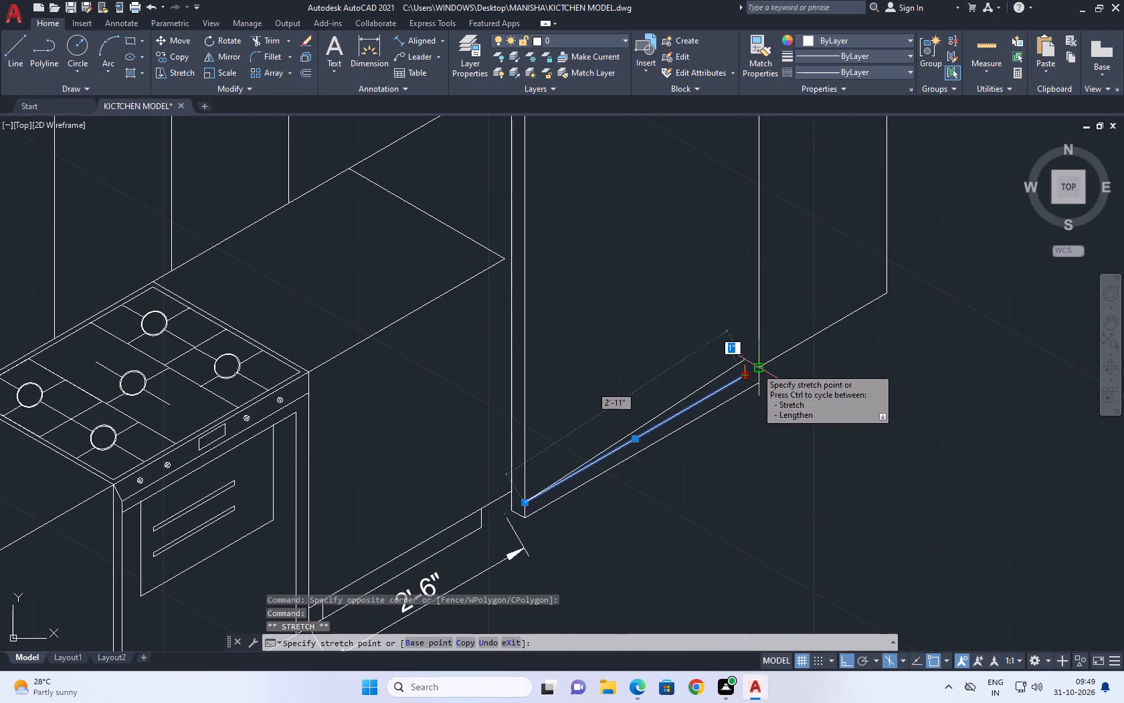
pyautogui.click(756, 368)
pyautogui.moveTo(787, 344); pyautogui.dragTo(691, 384, button='middle')
pyautogui.rightClick(670, 339)
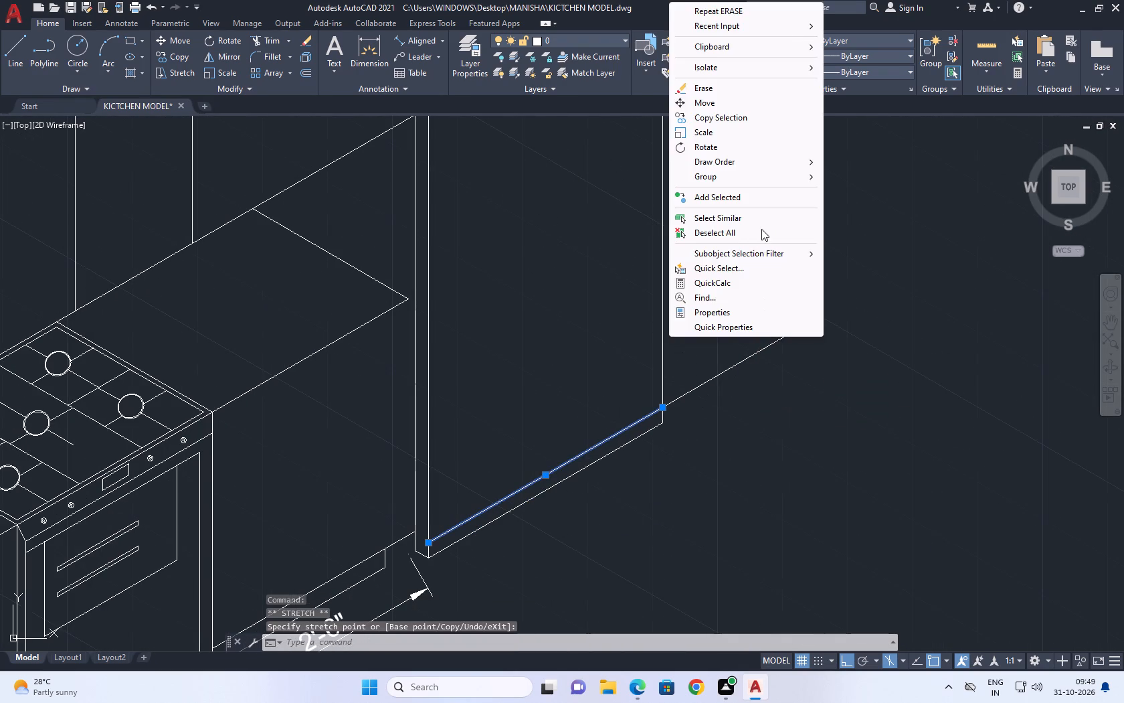
pyautogui.click(754, 232)
# Draw a foot's side face under the panel's bottom-left corner: 2" down, about 2" parallel to the short bottom edge, and up to the front corner.
pyautogui.scroll(3, 657, 408)
pyautogui.scroll(-3, 700, 398)
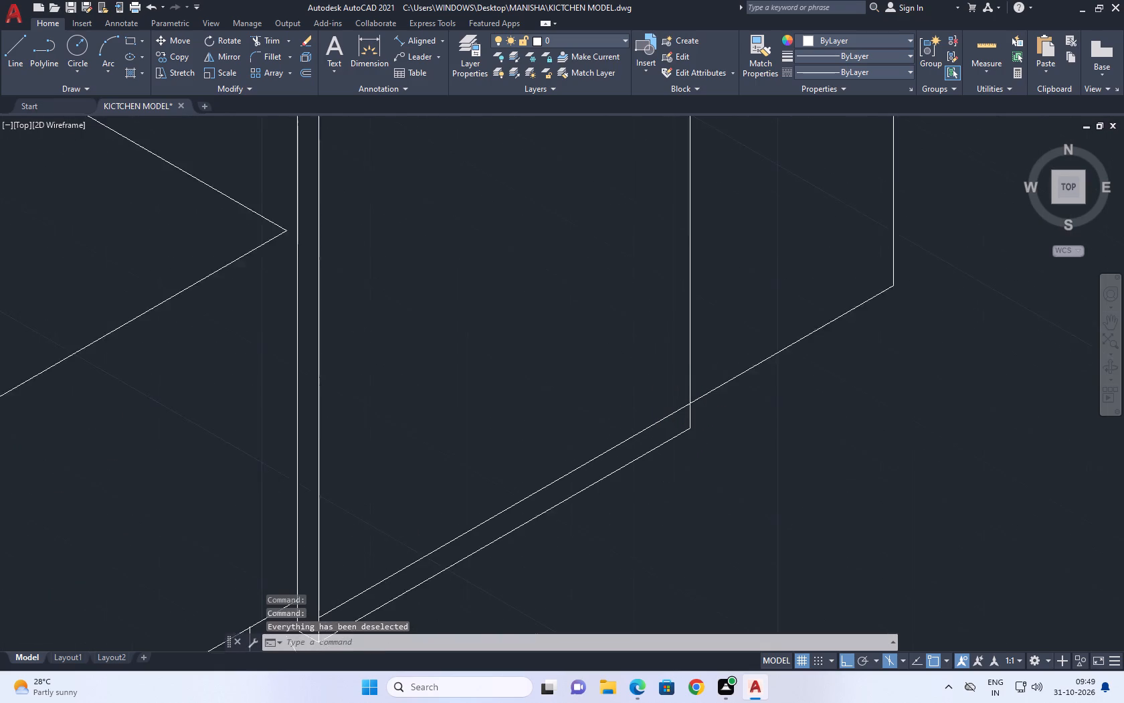
pyautogui.moveTo(745, 375); pyautogui.dragTo(708, 384, button='middle')
pyautogui.scroll(-2, 711, 388)
pyautogui.moveTo(761, 322); pyautogui.dragTo(755, 381, button='middle')
pyautogui.moveTo(741, 441); pyautogui.dragTo(720, 403, button='middle')
pyautogui.click(18, 54)
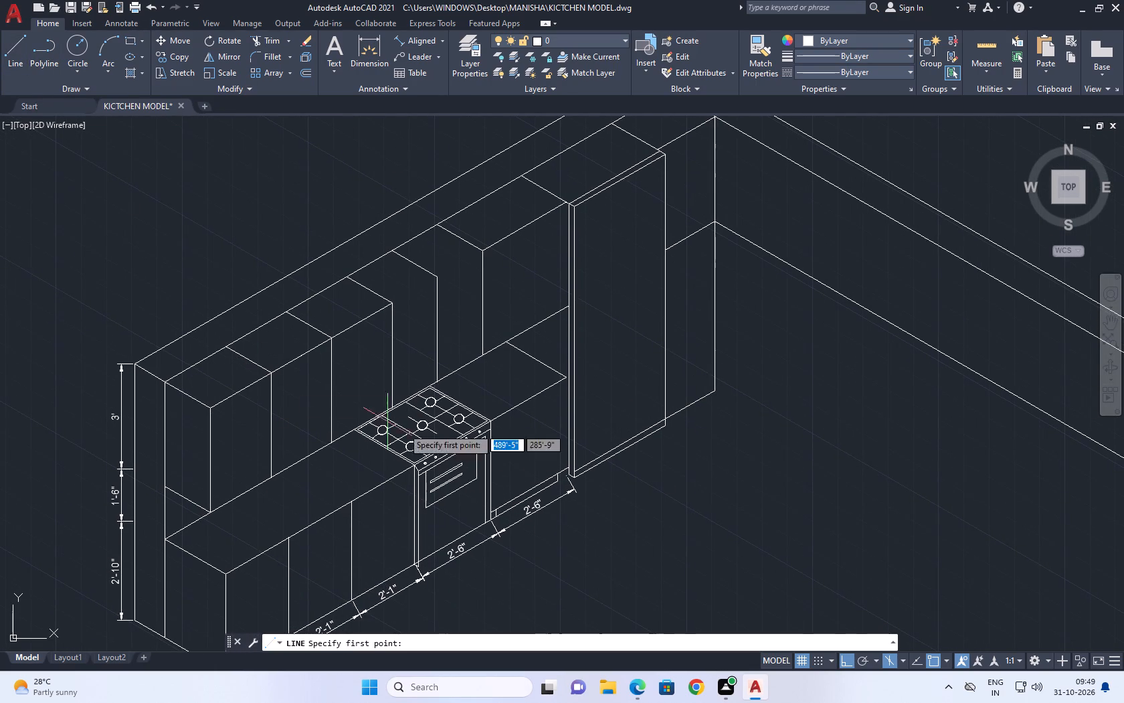
pyautogui.scroll(3, 568, 485)
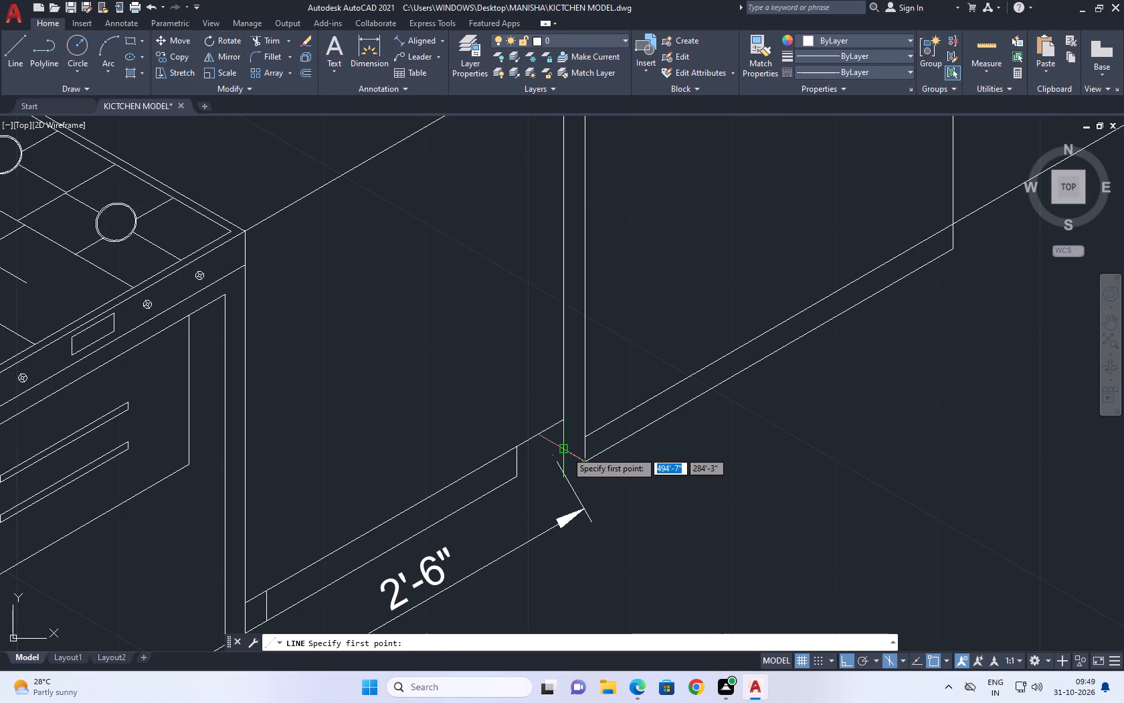
pyautogui.click(566, 451)
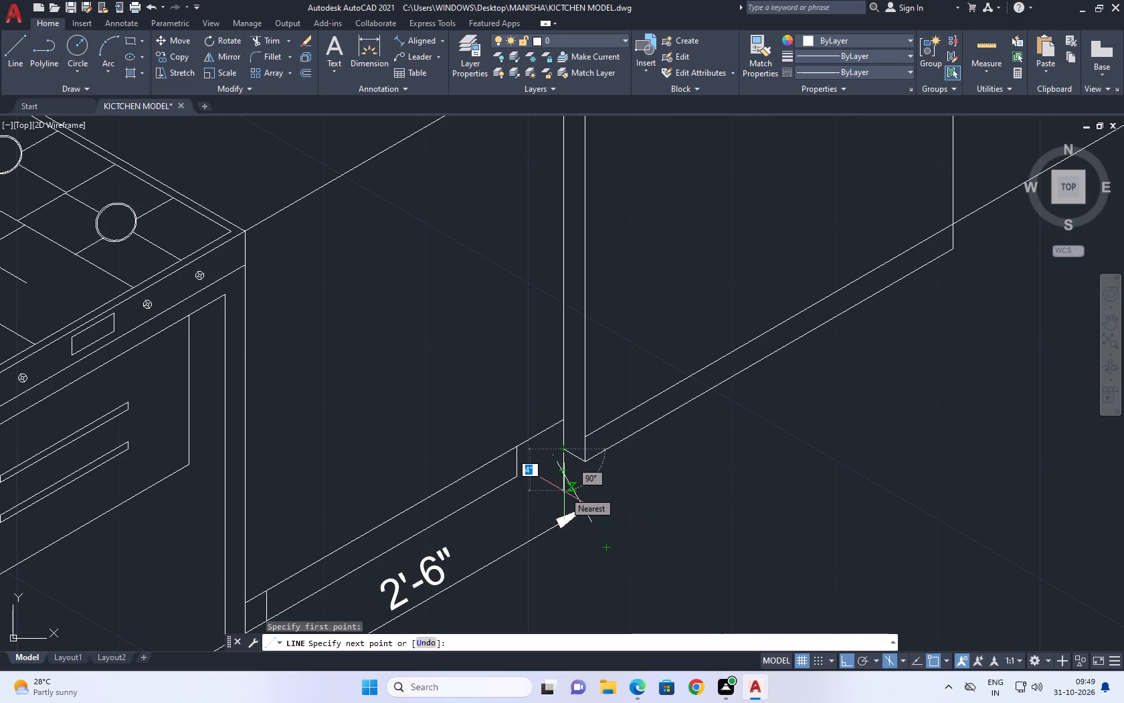
pyautogui.click(564, 491)
pyautogui.moveTo(680, 453); pyautogui.dragTo(631, 466, button='middle')
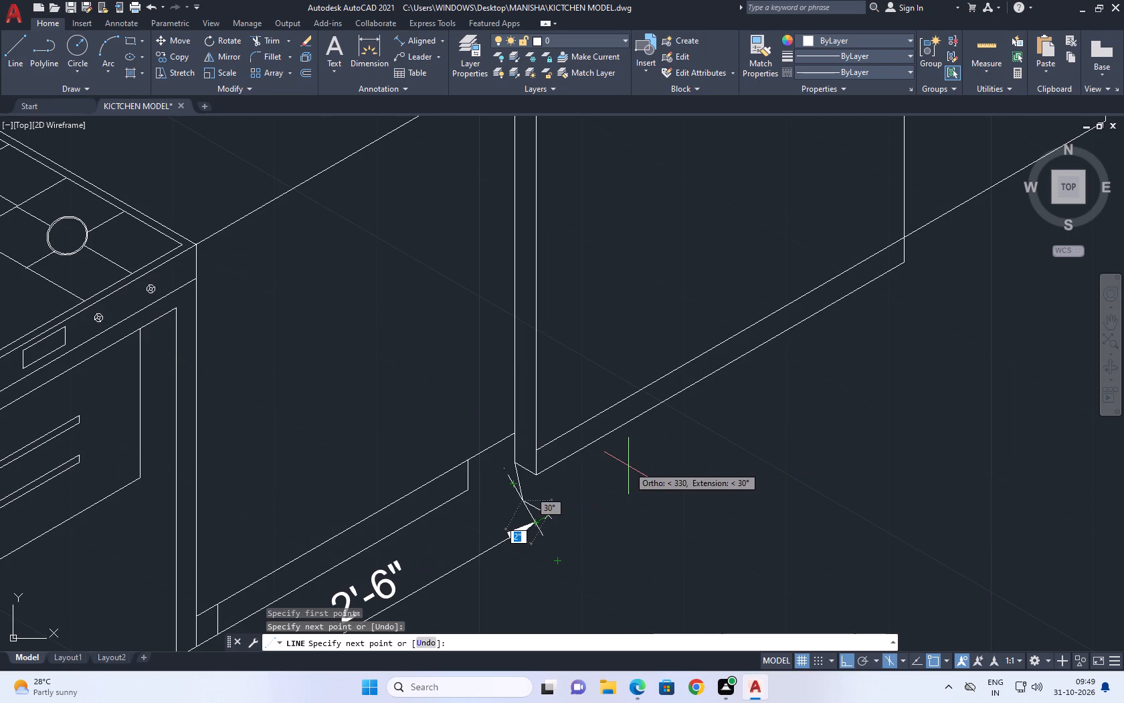
pyautogui.hotkey('ctrl', 'z')
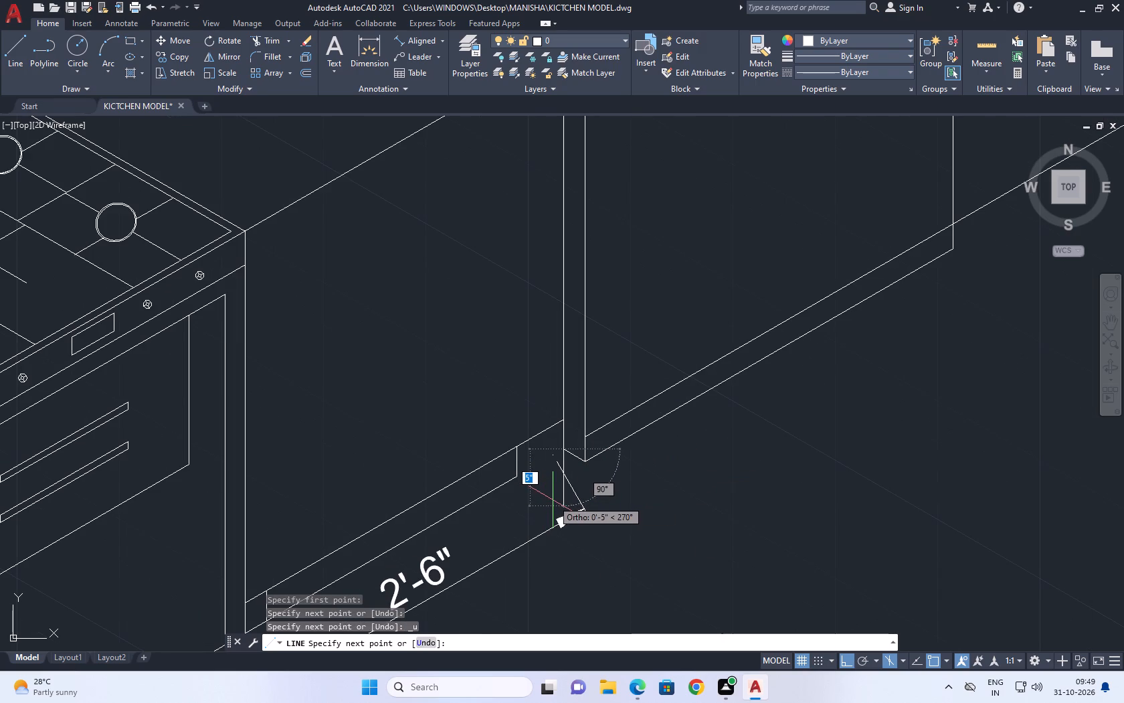
pyautogui.scroll(3, 571, 496)
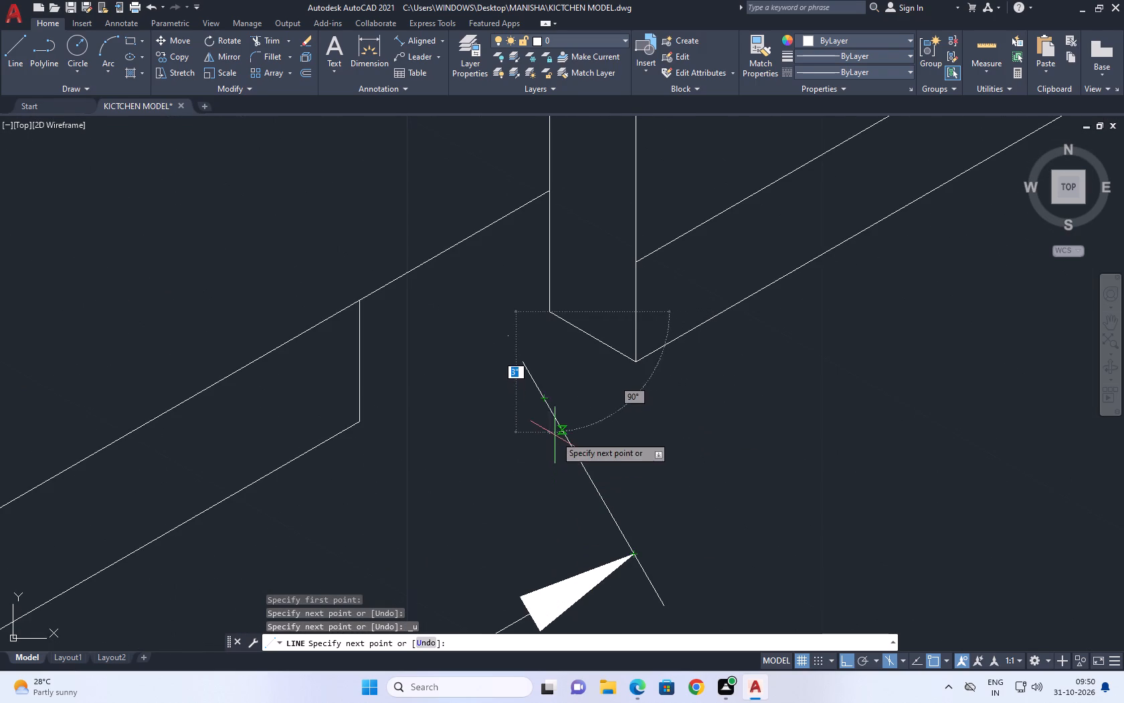
pyautogui.press('2')
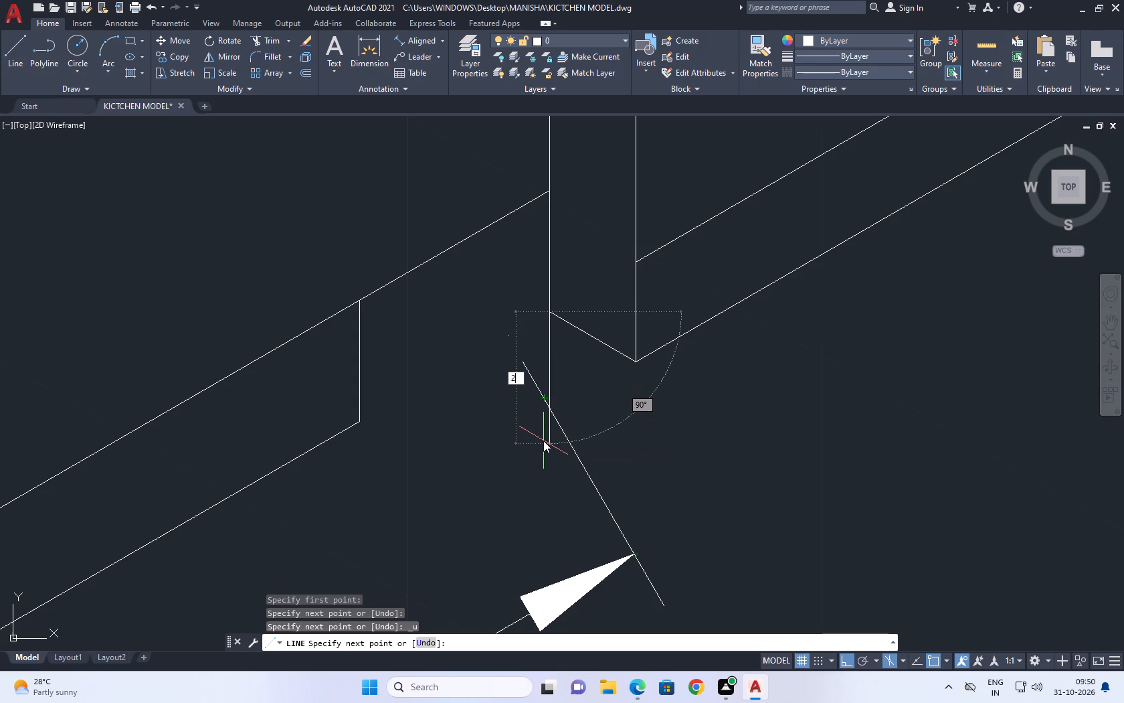
pyautogui.press('space')
pyautogui.moveTo(624, 432); pyautogui.dragTo(587, 443, button='middle')
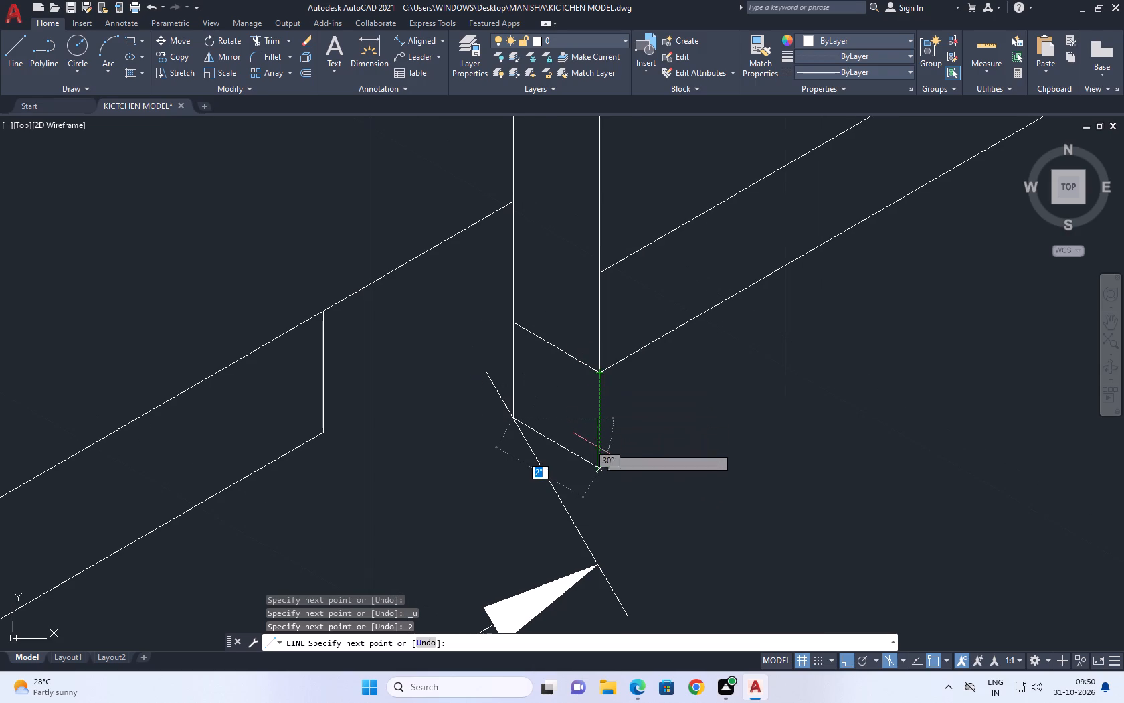
pyautogui.click(601, 471)
pyautogui.moveTo(644, 417); pyautogui.dragTo(518, 465, button='middle')
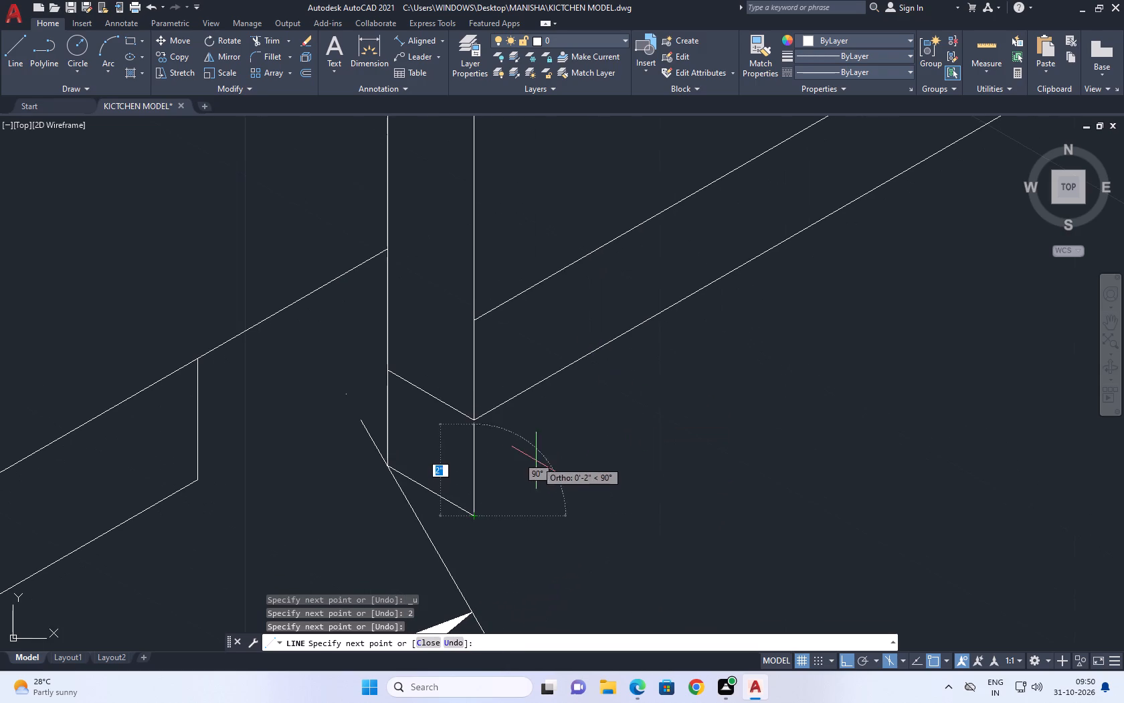
pyautogui.click(475, 424)
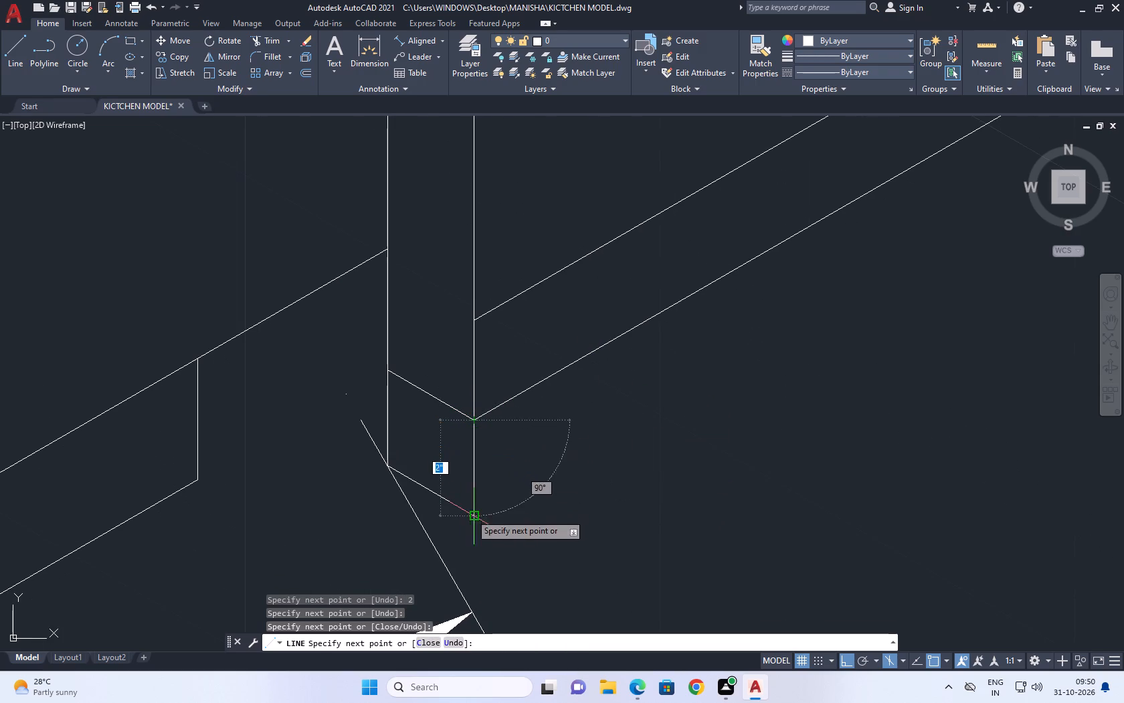
pyautogui.press('Escape')
# Draw the foot's front face from its lower front corner: 4" parallel to the panel's front bottom edge, and a vertical up past that edge.
pyautogui.press('space')
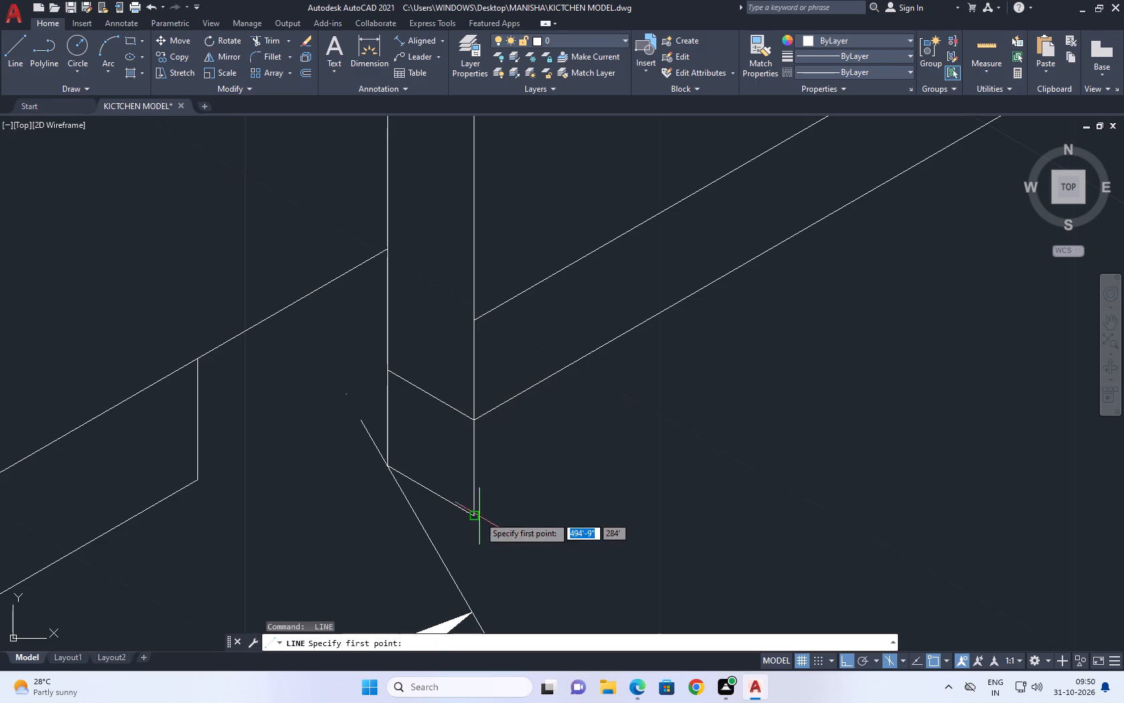
pyautogui.moveTo(474, 521); pyautogui.dragTo(486, 512)
pyautogui.press('F5')
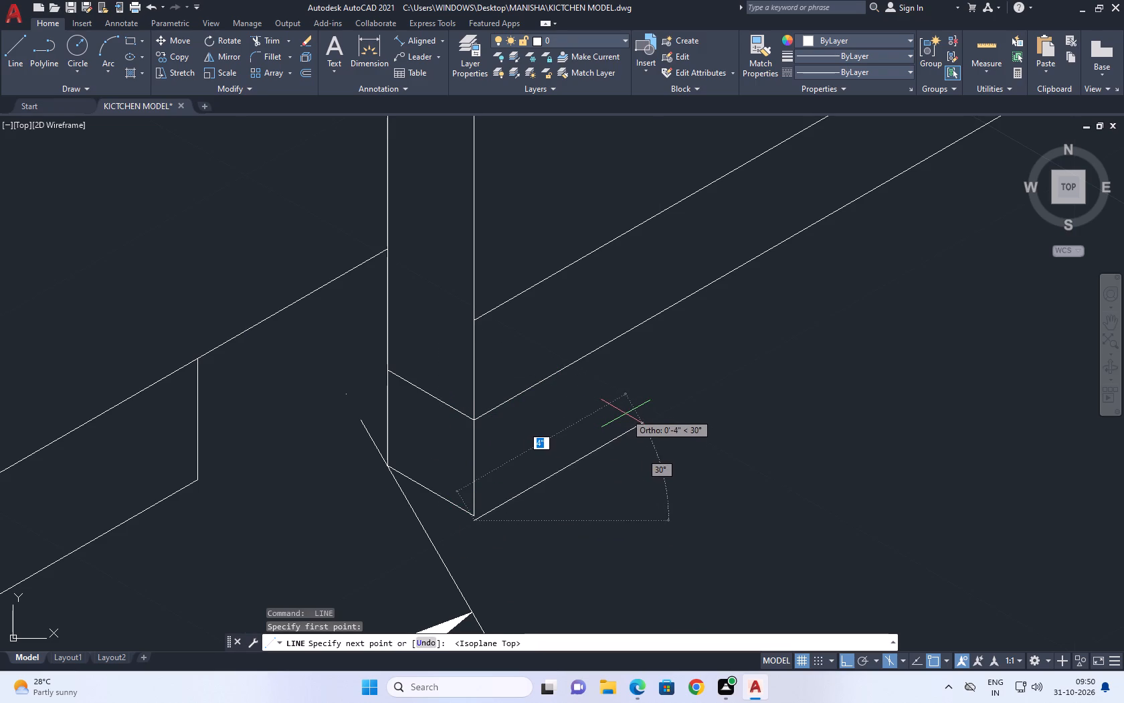
pyautogui.write('4')
pyautogui.press('space')
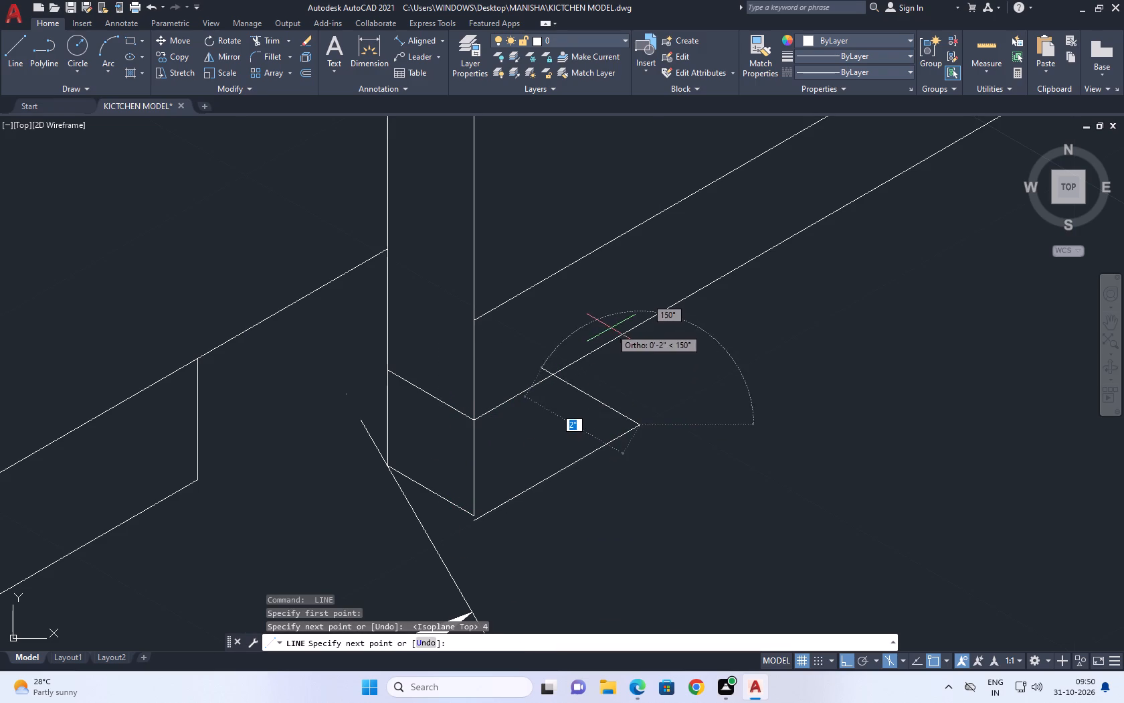
pyautogui.press('F5')
pyautogui.click(643, 260)
pyautogui.press('Escape')
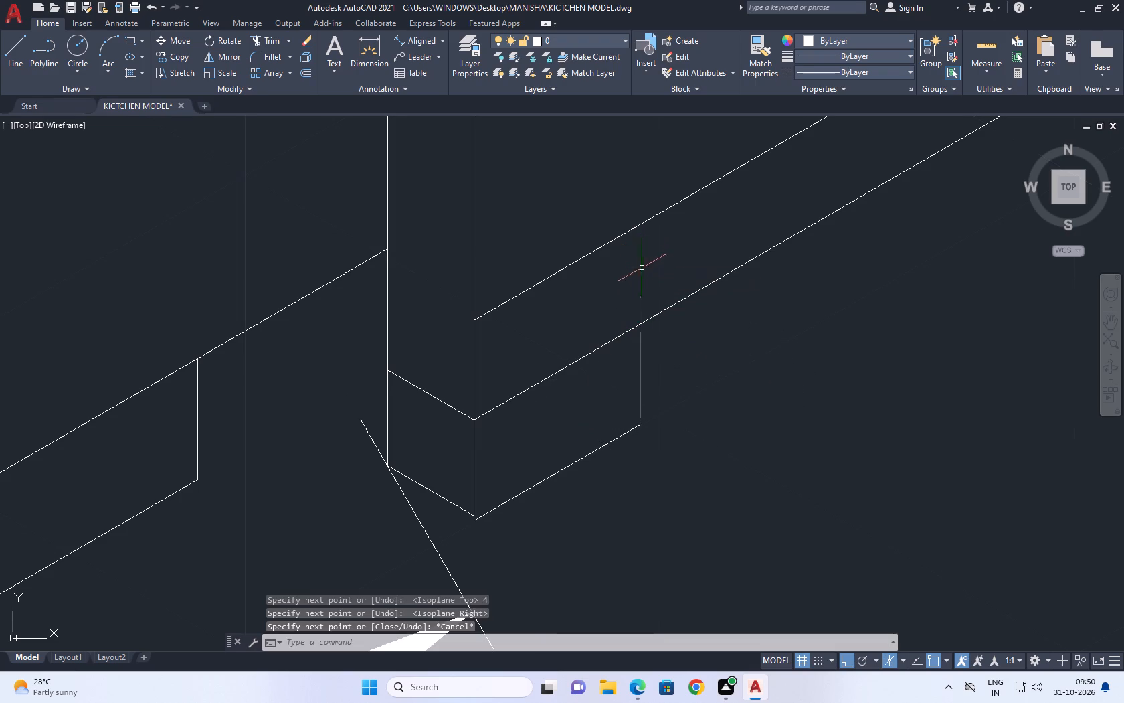
# Trim the part of the foot's right vertical that extends above the panel's front bottom edge.
pyautogui.press('t')
pyautogui.write('R')
pyautogui.press('space')
pyautogui.click(653, 267)
pyautogui.click(614, 293)
pyautogui.scroll(-3, 672, 242)
pyautogui.press('Escape')
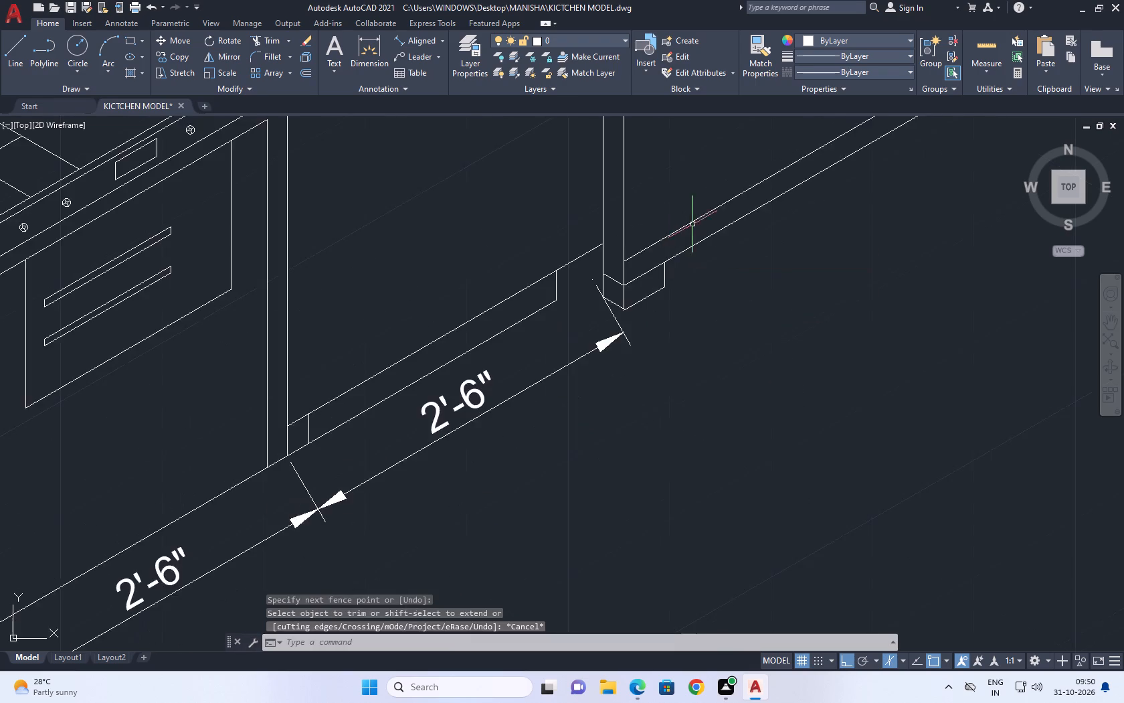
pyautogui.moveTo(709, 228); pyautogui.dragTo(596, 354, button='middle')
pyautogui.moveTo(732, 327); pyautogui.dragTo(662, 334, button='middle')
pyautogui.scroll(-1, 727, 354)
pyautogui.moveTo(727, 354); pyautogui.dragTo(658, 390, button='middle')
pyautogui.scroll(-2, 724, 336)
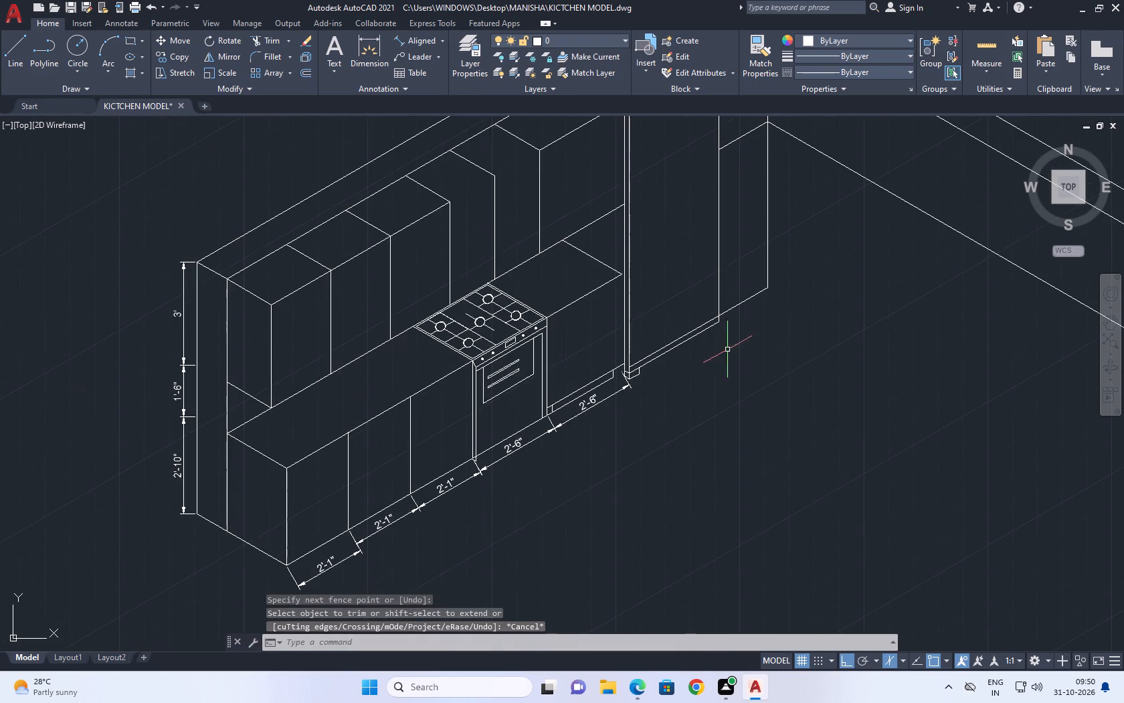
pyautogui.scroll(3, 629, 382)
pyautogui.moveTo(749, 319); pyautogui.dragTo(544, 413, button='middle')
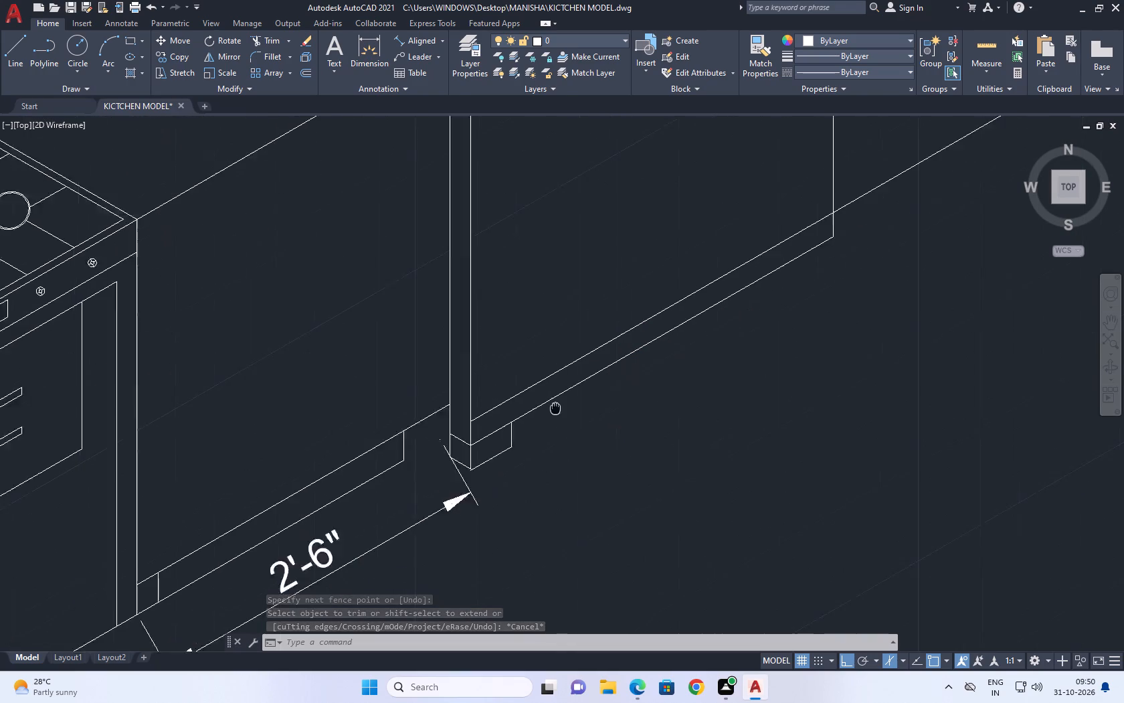
# Draw a foot under the panel's bottom-right corner: 2" down, 4" parallel to the front bottom edge, and a vertical up past the panel's bottom lines.
pyautogui.moveTo(544, 413); pyautogui.dragTo(488, 437, button='middle')
pyautogui.click(24, 48)
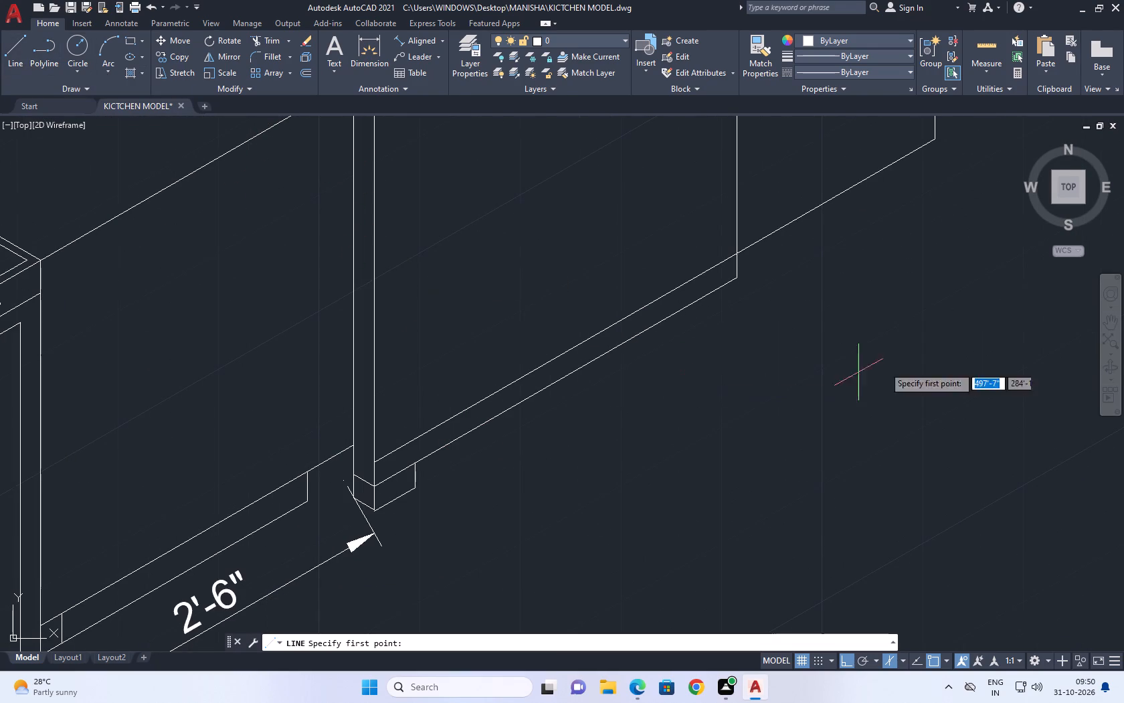
pyautogui.click(738, 272)
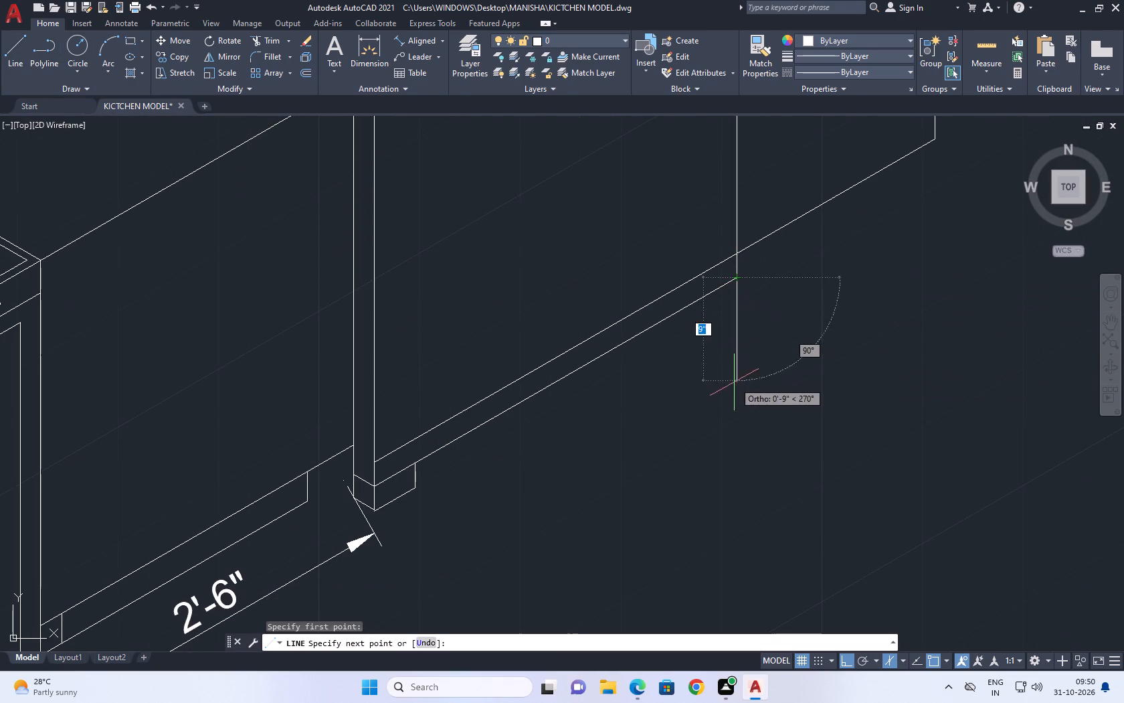
pyautogui.press('2')
pyautogui.press('Return')
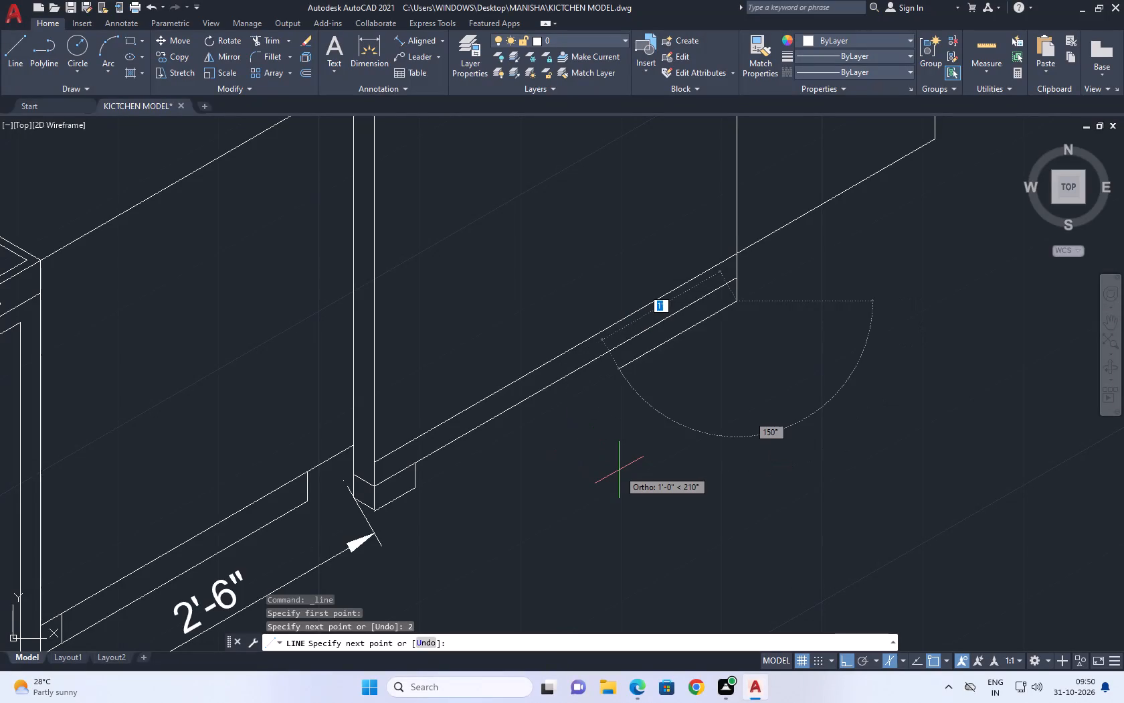
pyautogui.press('4')
pyautogui.press('Return')
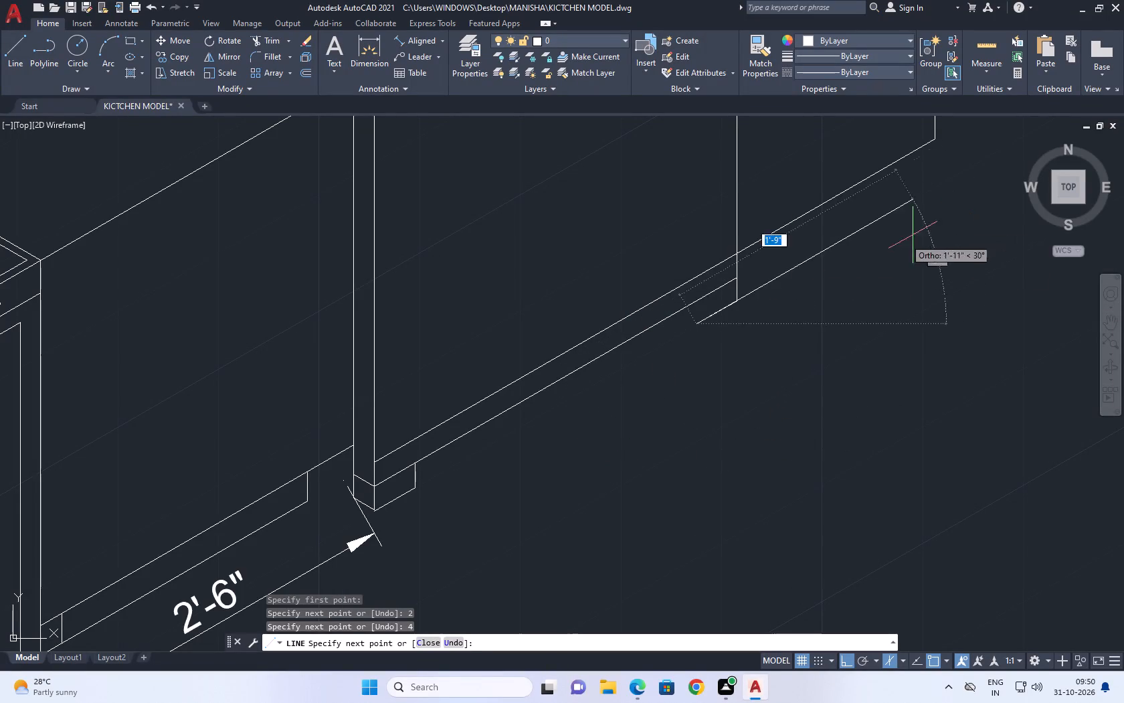
pyautogui.click(691, 225)
pyautogui.rightClick(704, 284)
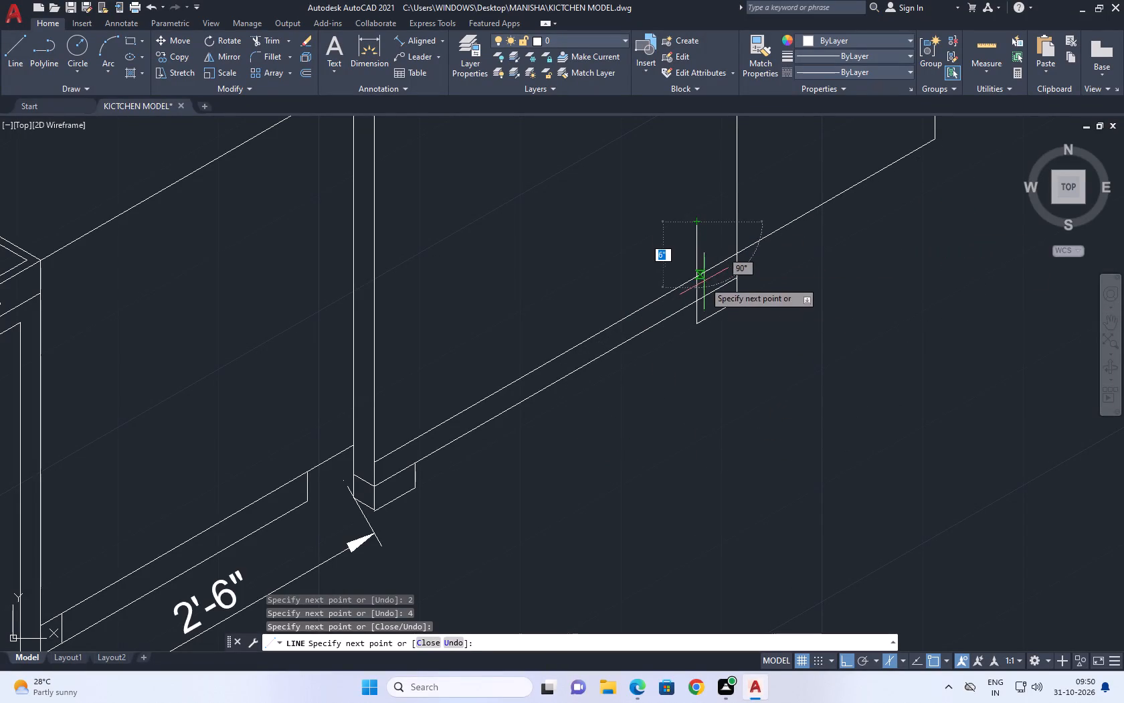
pyautogui.click(757, 301)
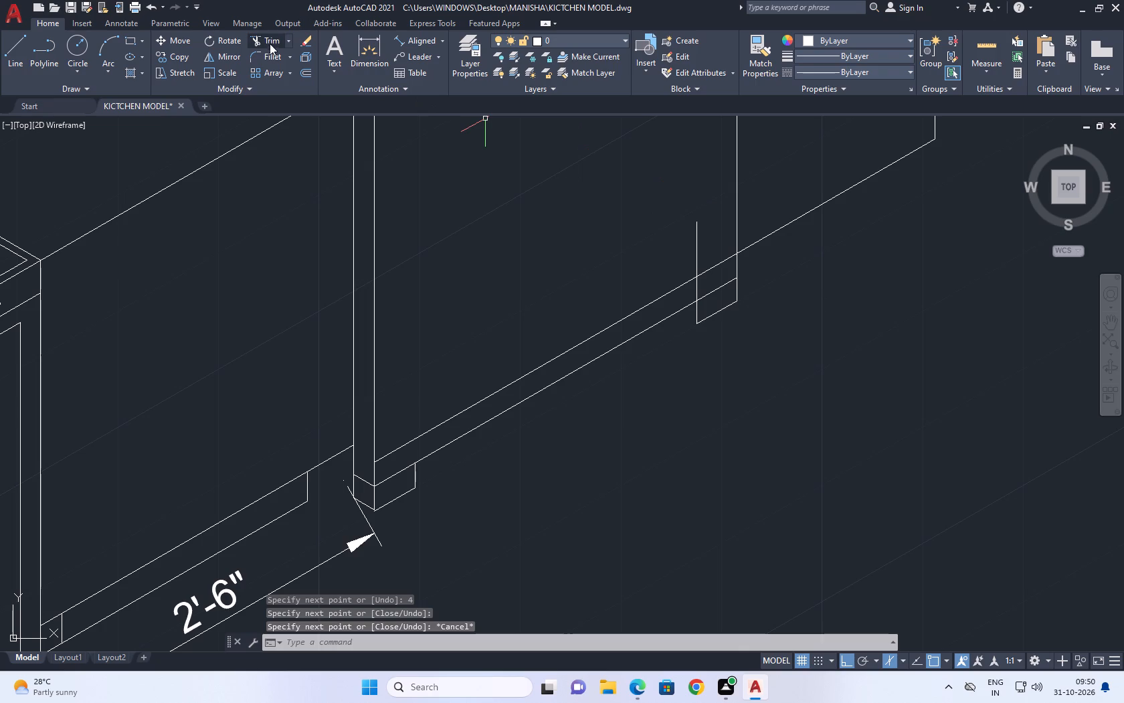
# Trim the part of the new foot's left vertical that extends above the panel's inner bottom line.
pyautogui.click(269, 42)
pyautogui.click(690, 243)
pyautogui.click(702, 241)
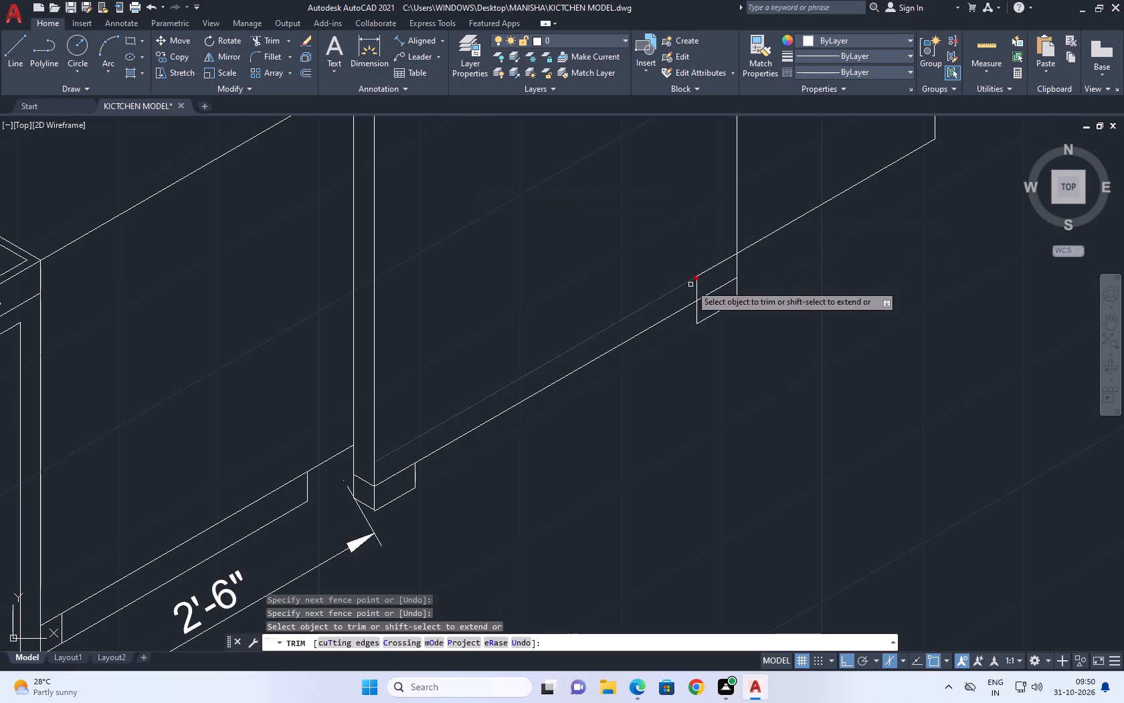
pyautogui.scroll(1, 690, 289)
pyautogui.click(704, 286)
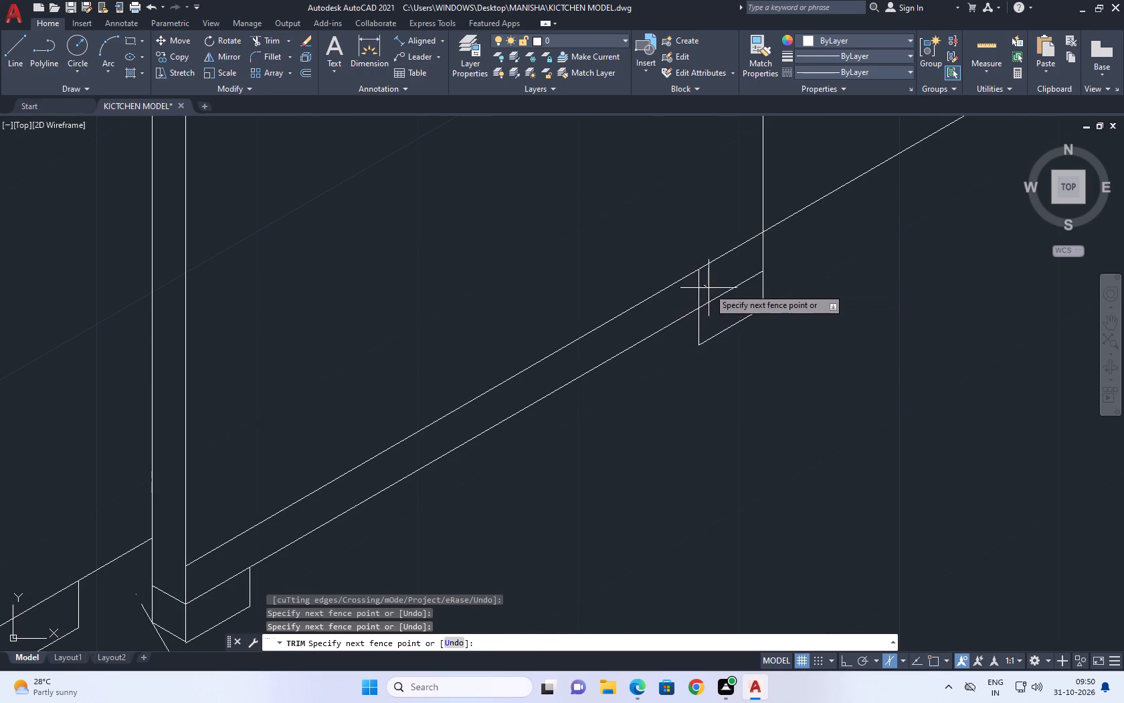
pyautogui.click(709, 279)
pyautogui.rightClick(686, 210)
pyautogui.click(729, 233)
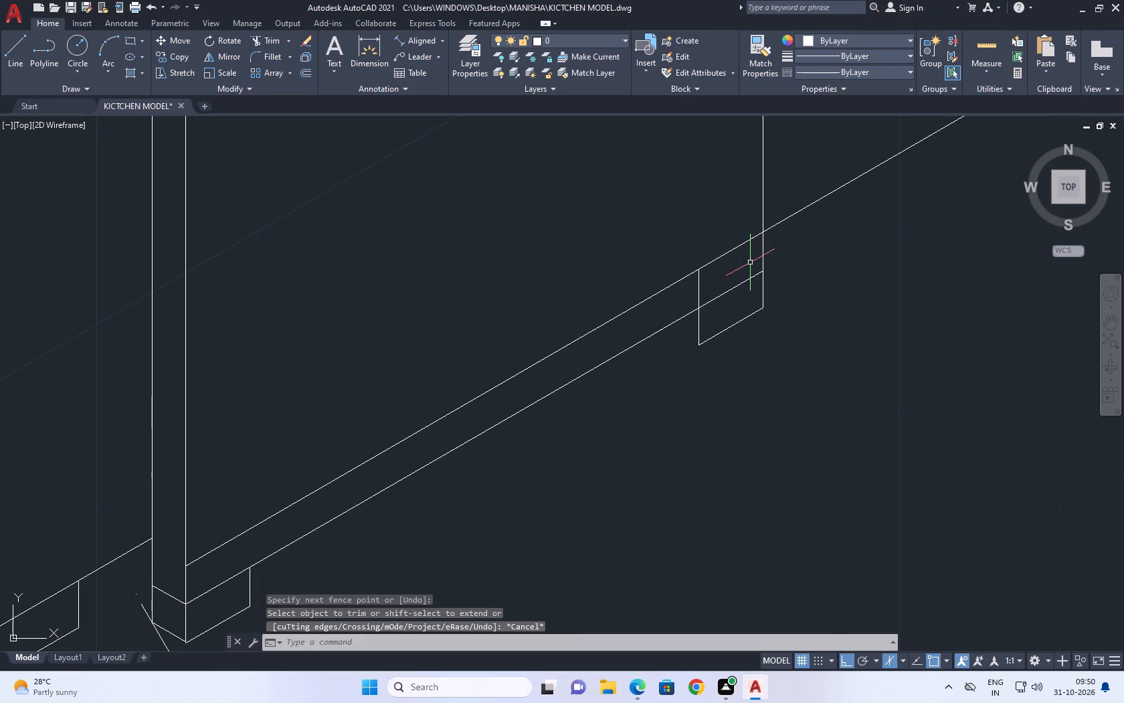
# Draw the vertical edge from the front corner of the counter beside the tall cabinet down past its base line.
pyautogui.scroll(-4, 793, 266)
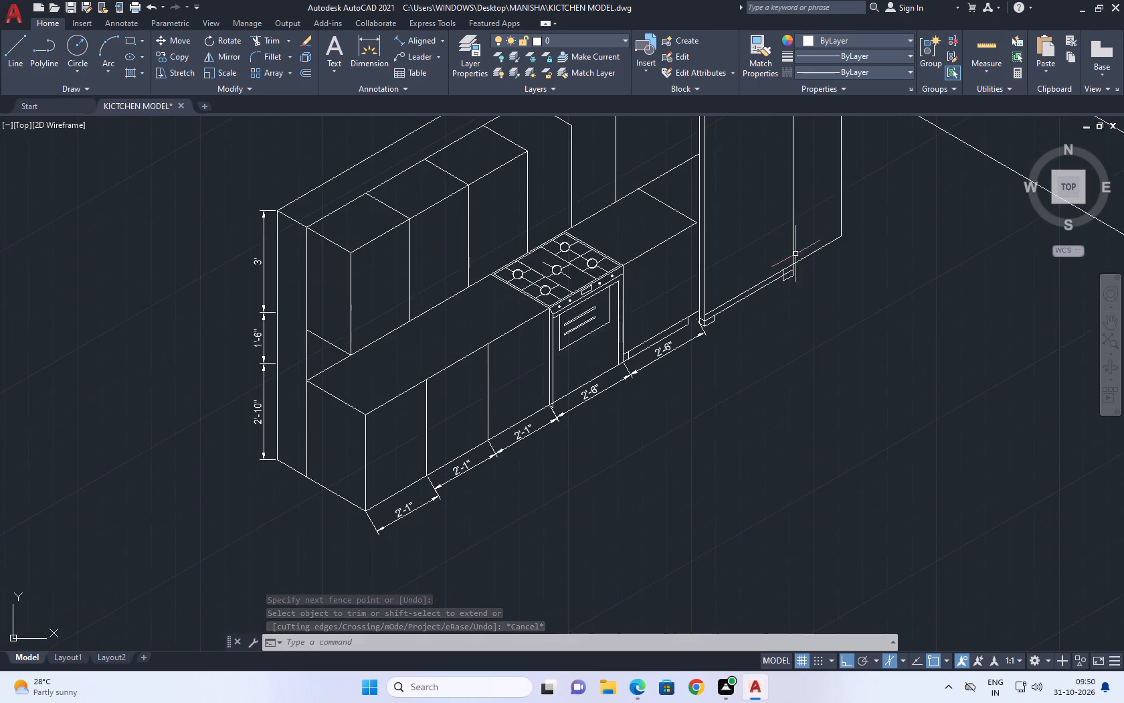
pyautogui.moveTo(779, 232); pyautogui.dragTo(749, 305, button='middle')
pyautogui.moveTo(682, 265); pyautogui.dragTo(654, 329, button='middle')
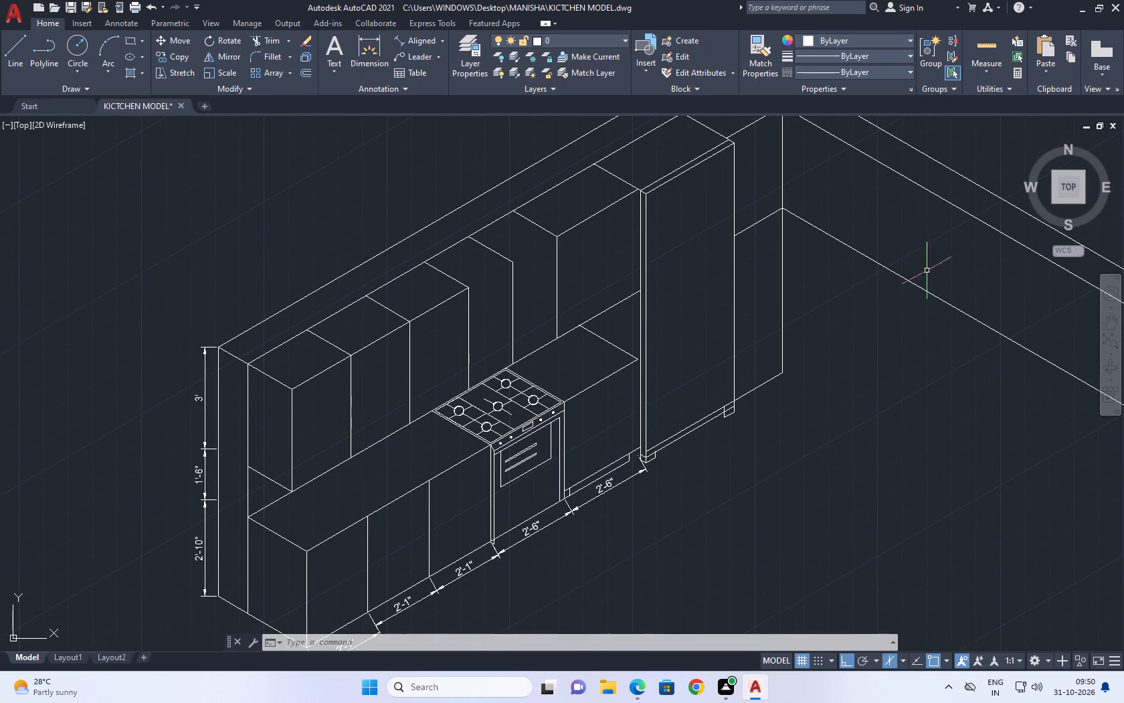
pyautogui.click(11, 58)
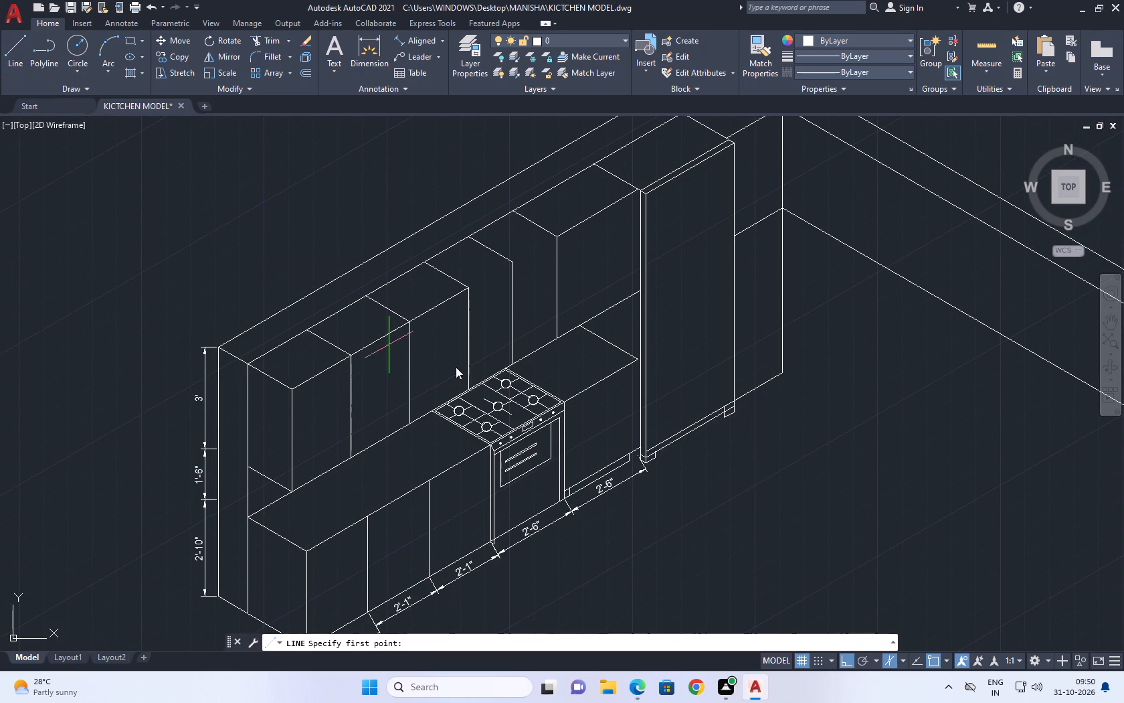
pyautogui.scroll(2, 633, 391)
pyautogui.moveTo(643, 317); pyautogui.dragTo(640, 323)
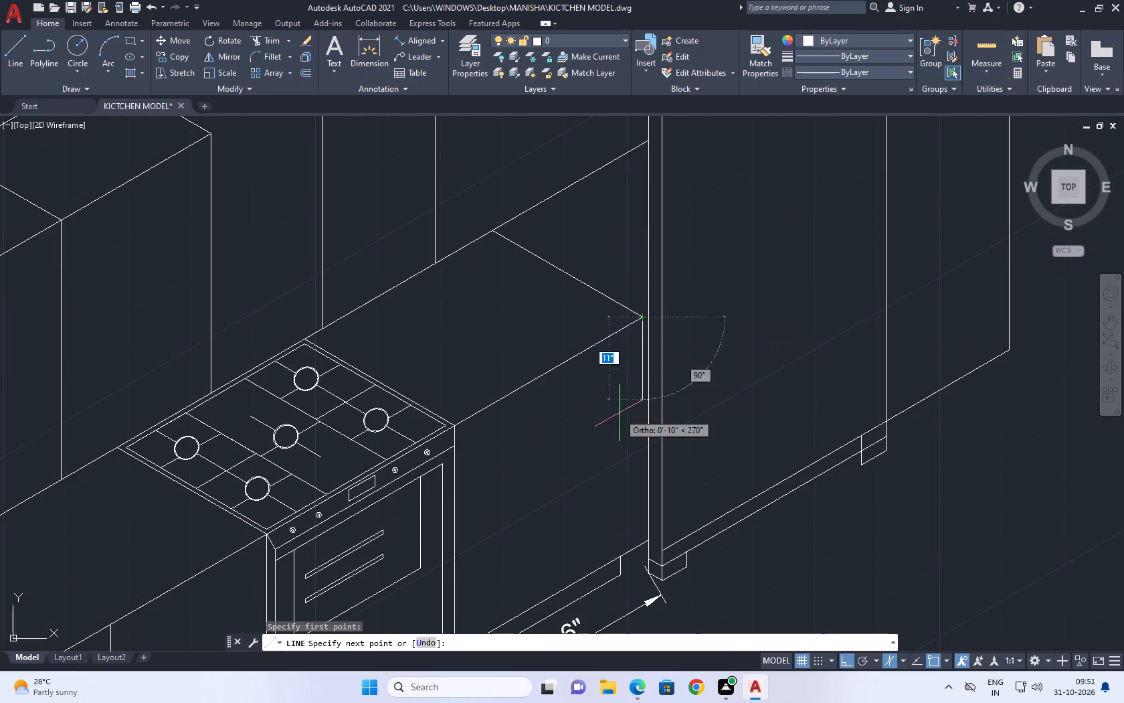
pyautogui.click(640, 558)
pyautogui.press('space')
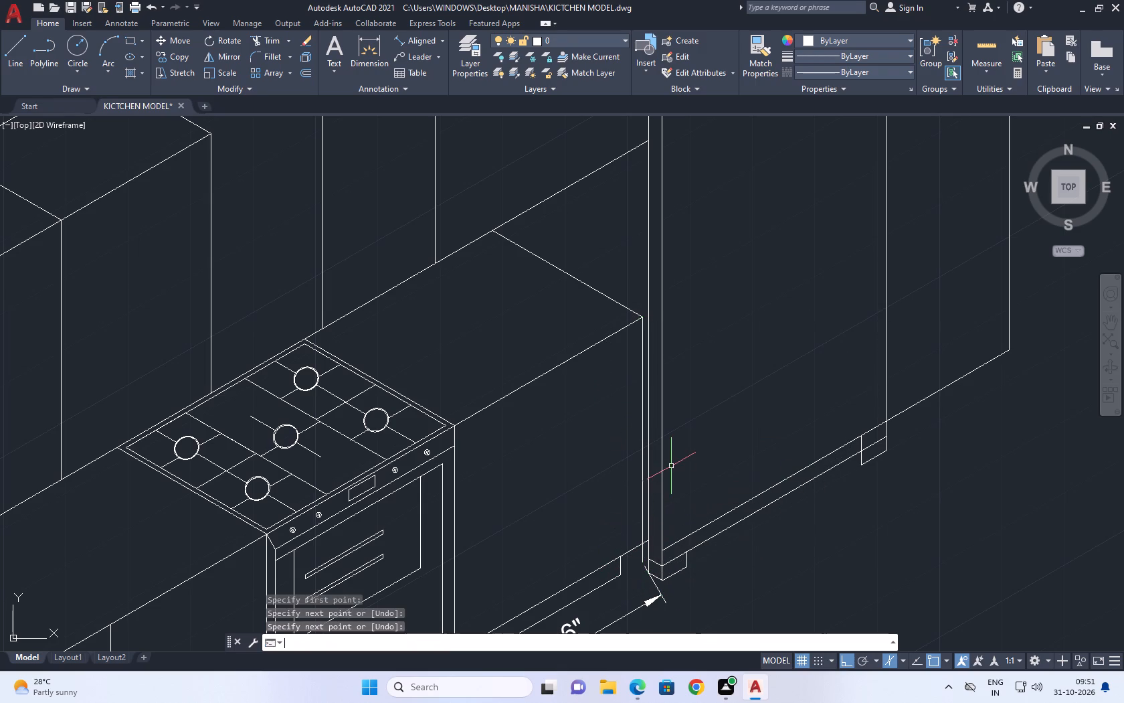
# Trim the part of the counter's new vertical edge that extends below the base line.
pyautogui.press('t')
pyautogui.press('r')
pyautogui.press('space')
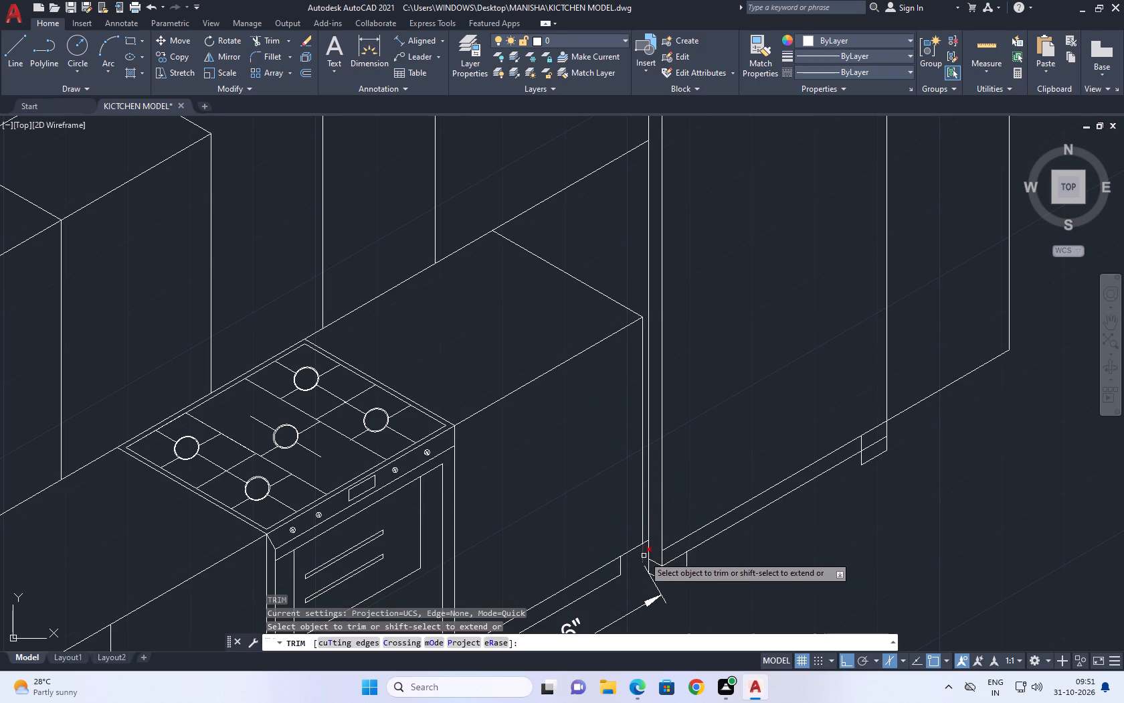
pyautogui.click(642, 556)
pyautogui.press('space')
# Draw a line about 9" long from the panel's rear left vertical, slightly below counter height, parallel to the short bottom edge and past the front vertical.
pyautogui.moveTo(705, 329); pyautogui.dragTo(606, 400, button='middle')
pyautogui.press('l')
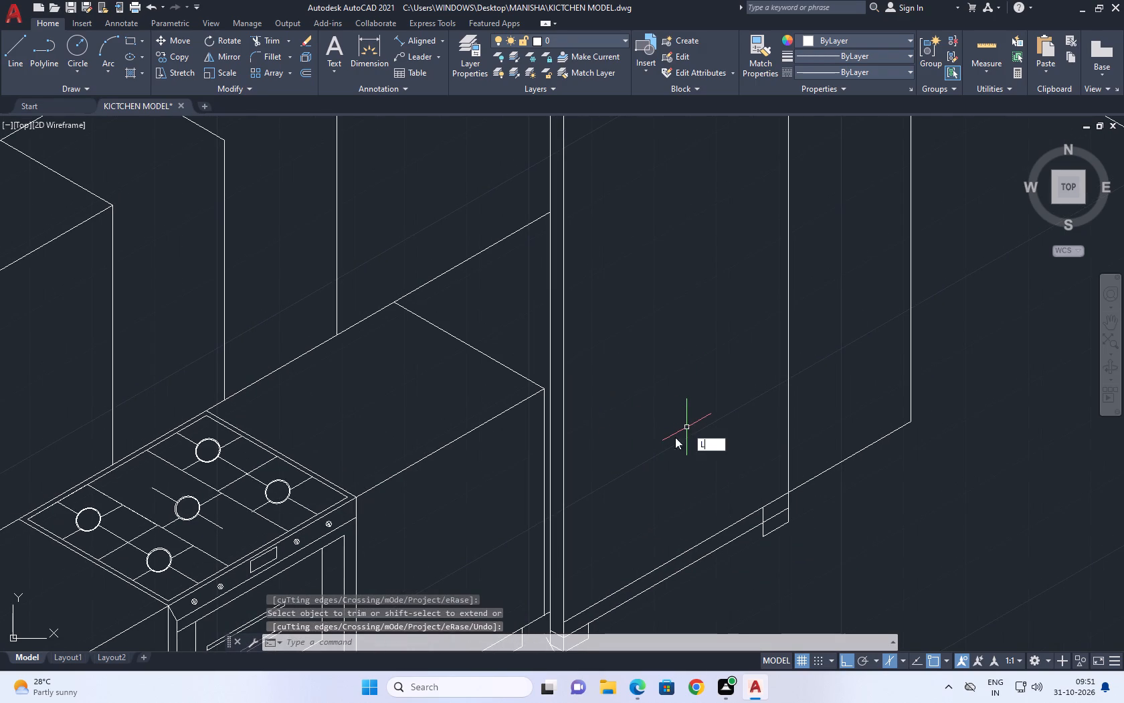
pyautogui.moveTo(680, 404); pyautogui.dragTo(614, 404, button='middle')
pyautogui.rightClick(643, 313)
pyautogui.click(688, 312)
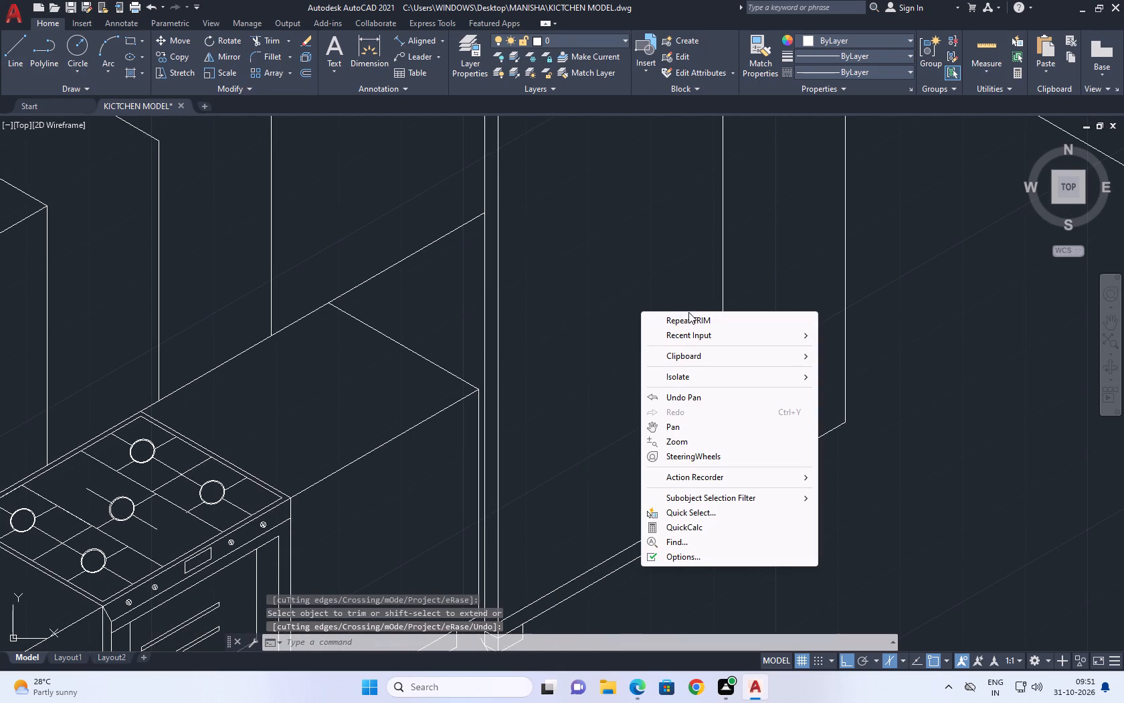
pyautogui.click(11, 48)
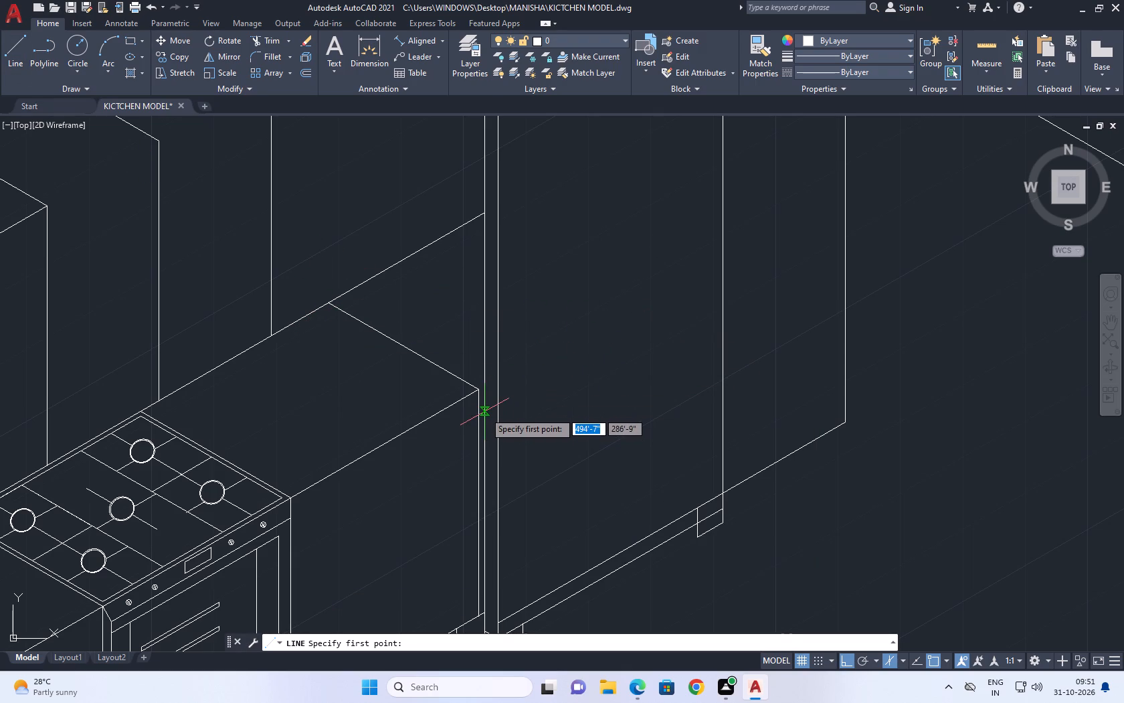
pyautogui.moveTo(497, 414); pyautogui.dragTo(506, 340, button='middle')
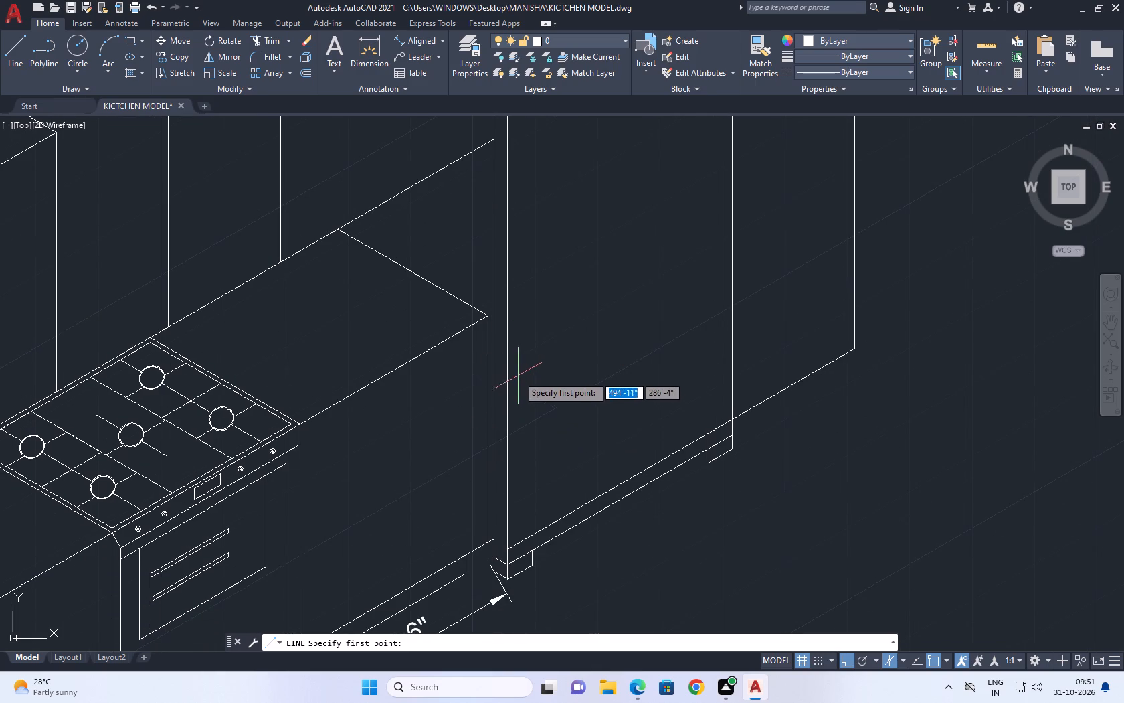
pyautogui.click(494, 354)
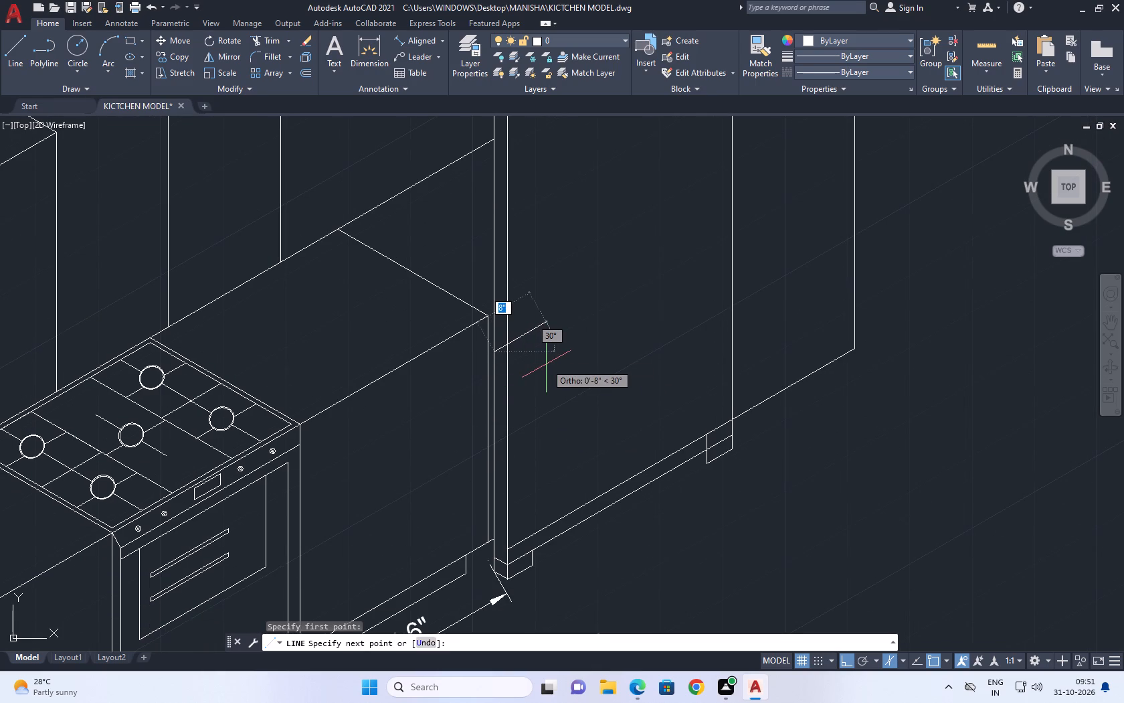
pyautogui.press('F5')
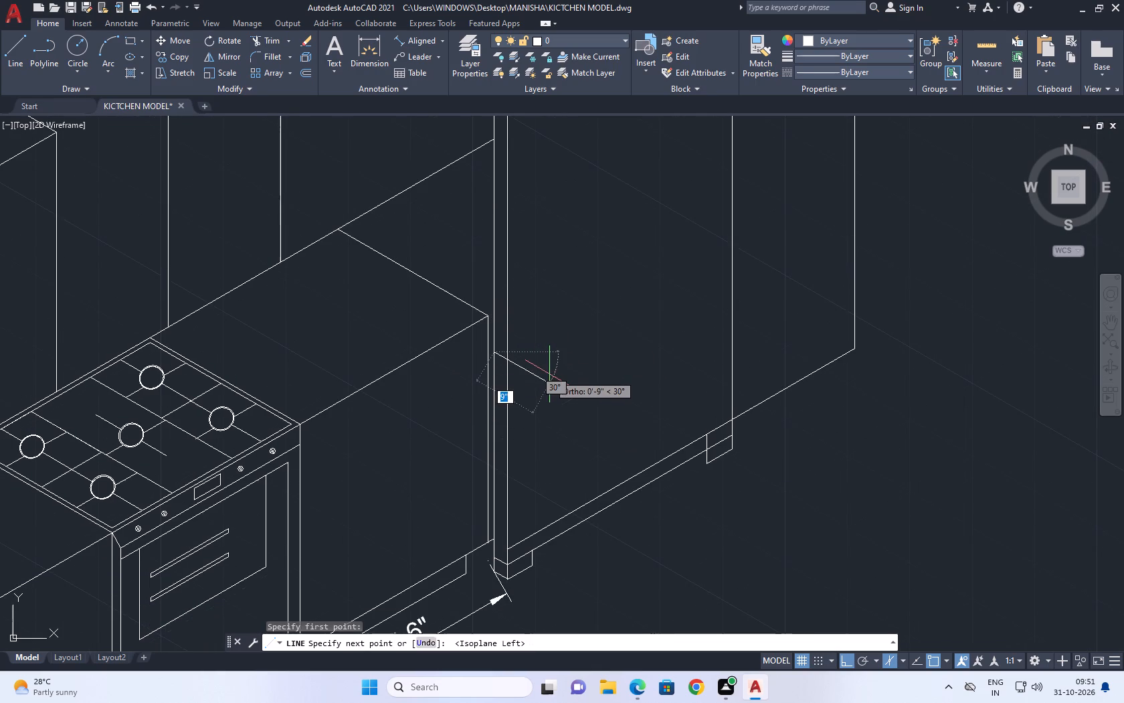
pyautogui.click(551, 374)
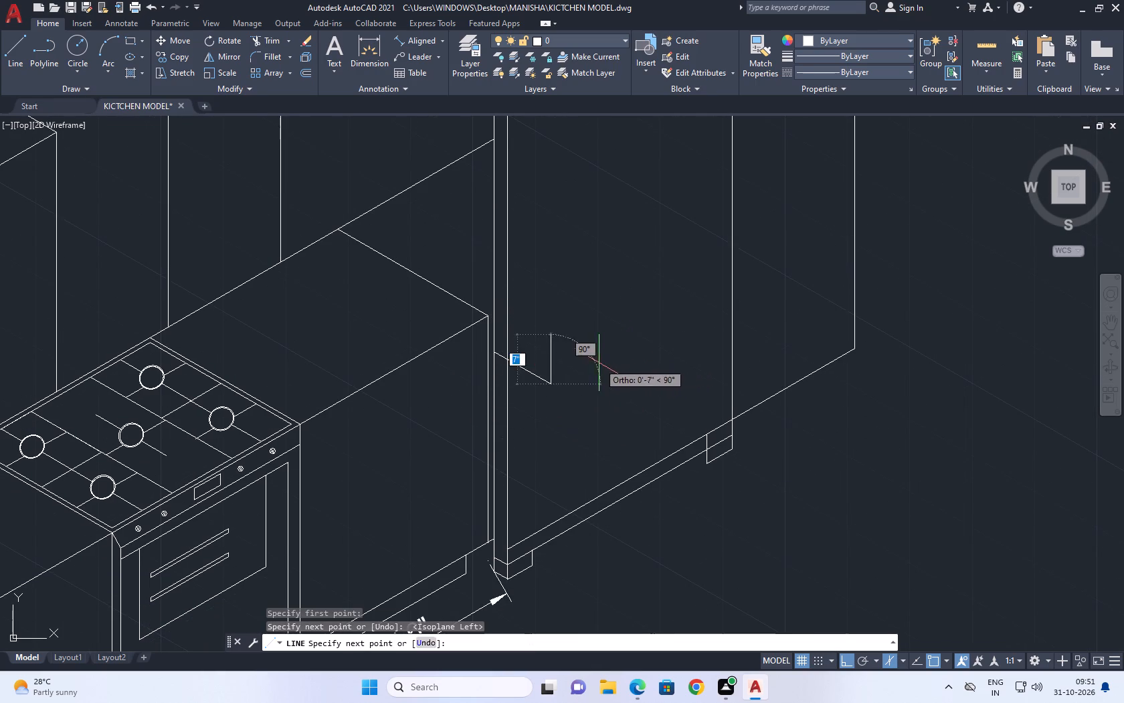
pyautogui.press('space')
# Draw a line about 3'-4" long from where that short line crosses the front left vertical, parallel to the front bottom edge and past the right vertical.
pyautogui.press('space')
pyautogui.moveTo(508, 360); pyautogui.dragTo(518, 359)
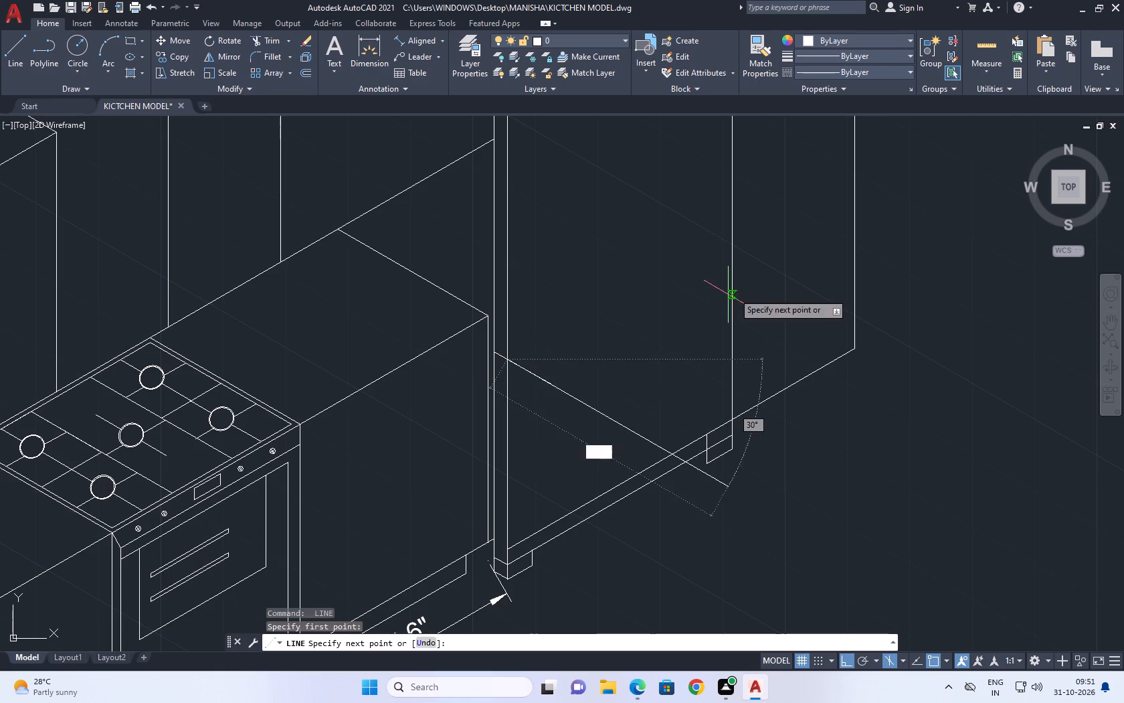
pyautogui.moveTo(733, 293); pyautogui.dragTo(483, 402, button='middle')
pyautogui.press('F5')
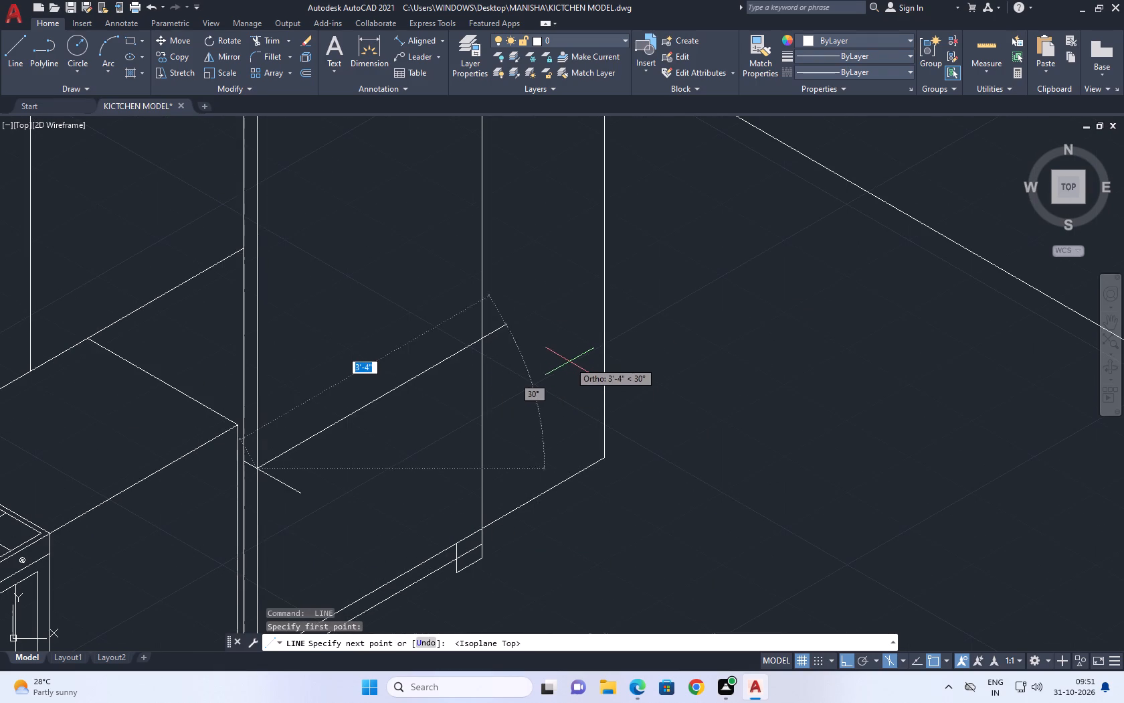
pyautogui.click(575, 351)
pyautogui.press('space')
# Trim the overshooting ends of the two divider lines at the panel's right vertical and front left vertical.
pyautogui.press('r')
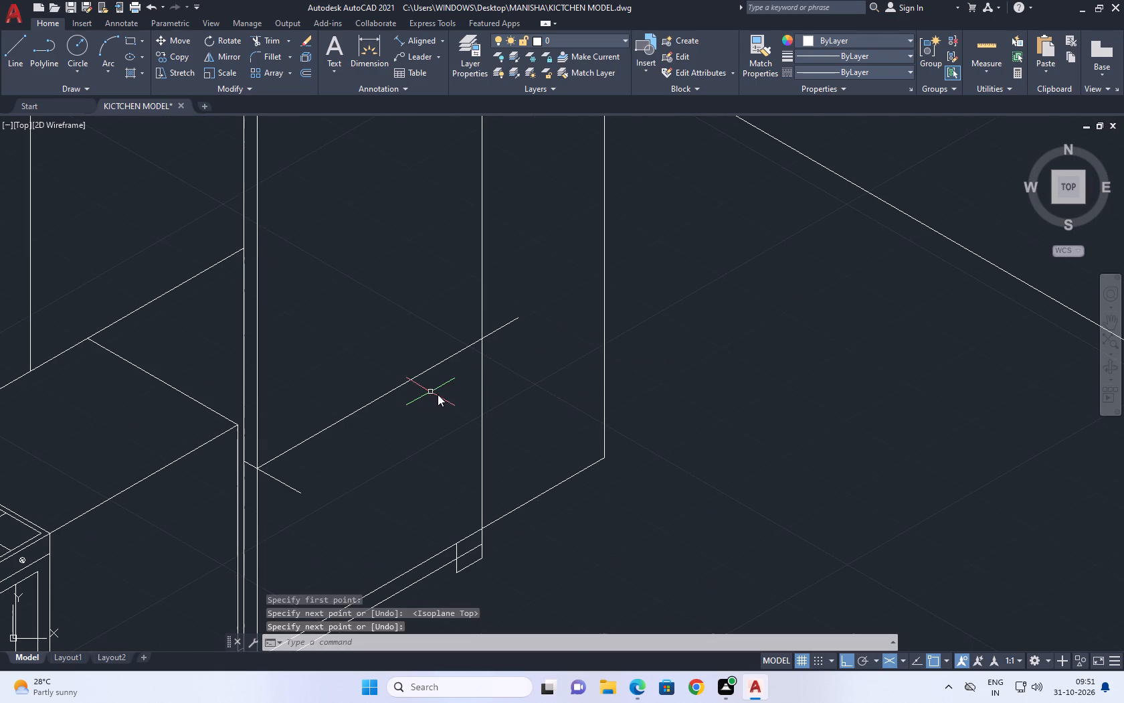
pyautogui.press('Escape')
pyautogui.press('t')
pyautogui.press('r')
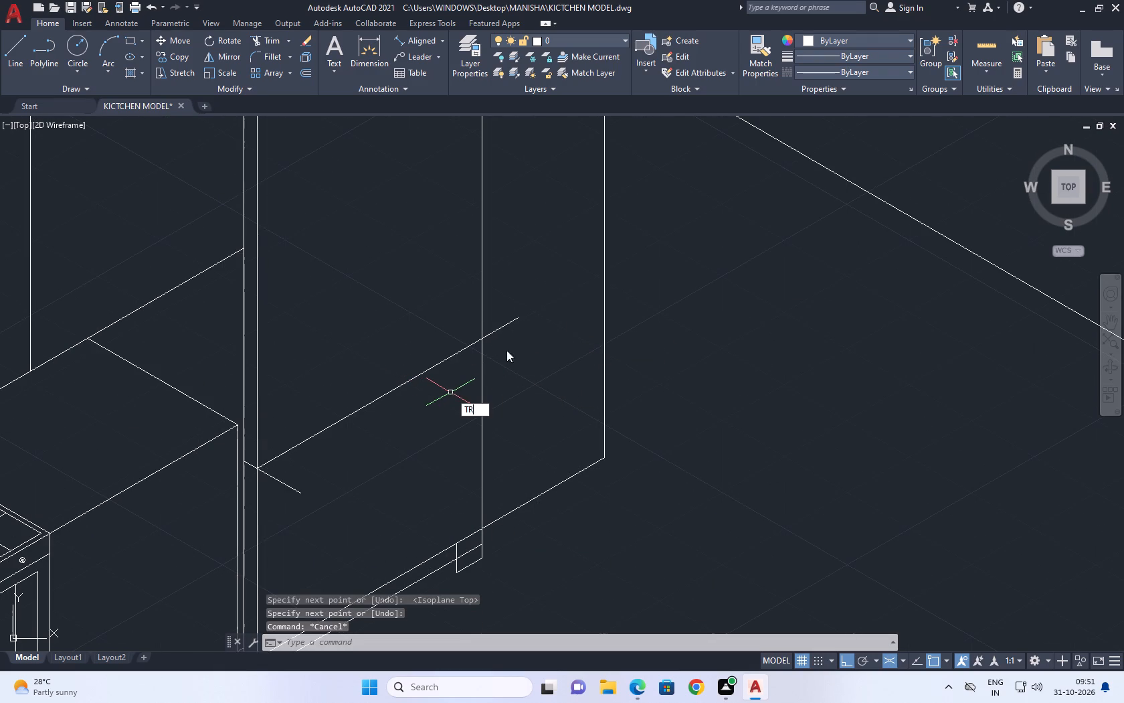
pyautogui.press('space')
pyautogui.click(505, 321)
pyautogui.click(506, 350)
pyautogui.click(284, 487)
pyautogui.click(301, 478)
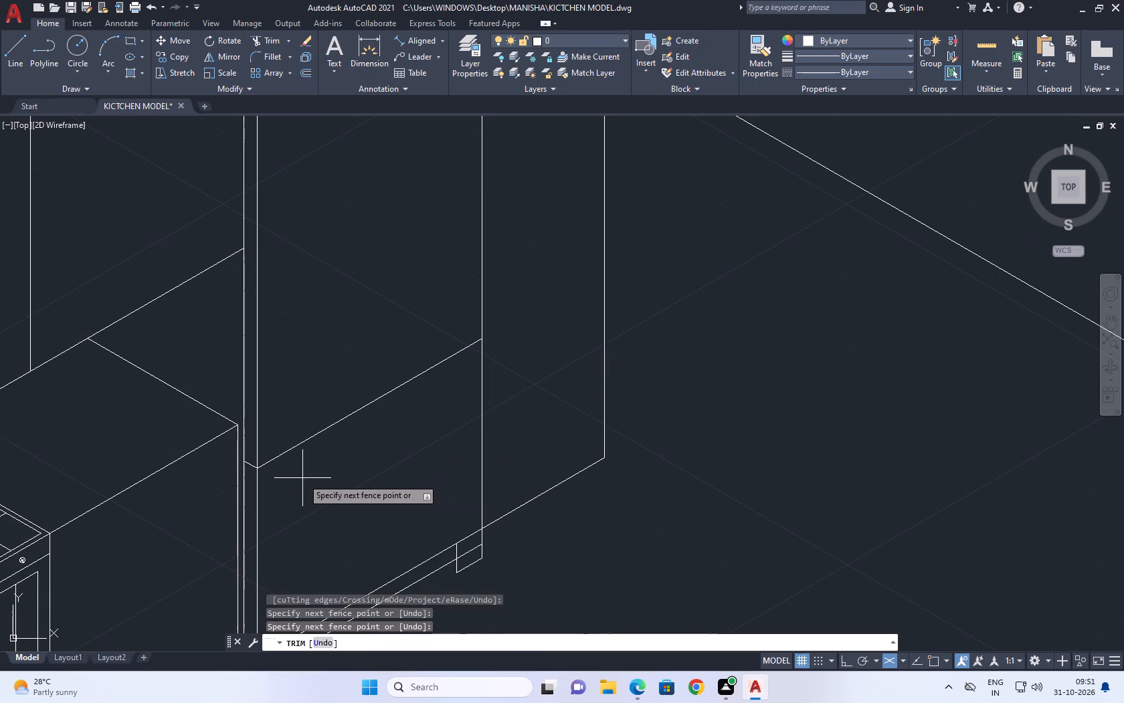
pyautogui.click(326, 472)
pyautogui.scroll(-3, 384, 456)
pyautogui.press('space')
# Draw a vertical door division from the midpoint of the panel's front divider line up to its top front edge.
pyautogui.scroll(-2, 413, 453)
pyautogui.moveTo(418, 451); pyautogui.dragTo(438, 455, button='middle')
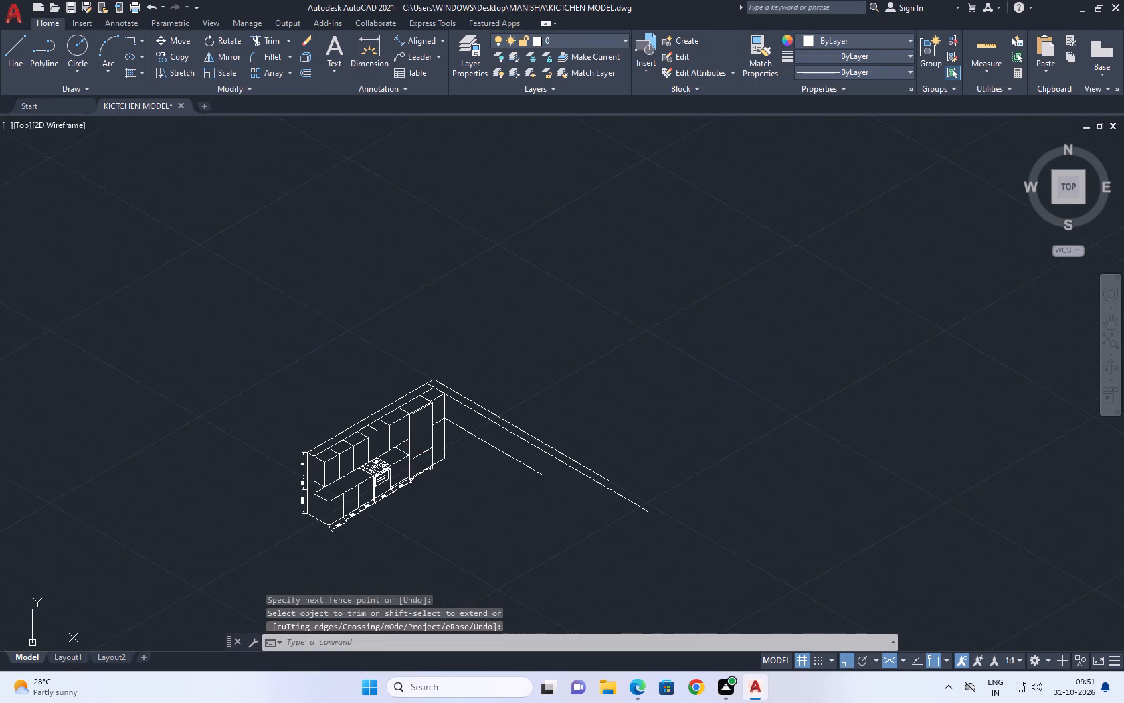
pyautogui.scroll(4, 394, 466)
pyautogui.moveTo(464, 452); pyautogui.dragTo(438, 463, button='middle')
pyautogui.press('l')
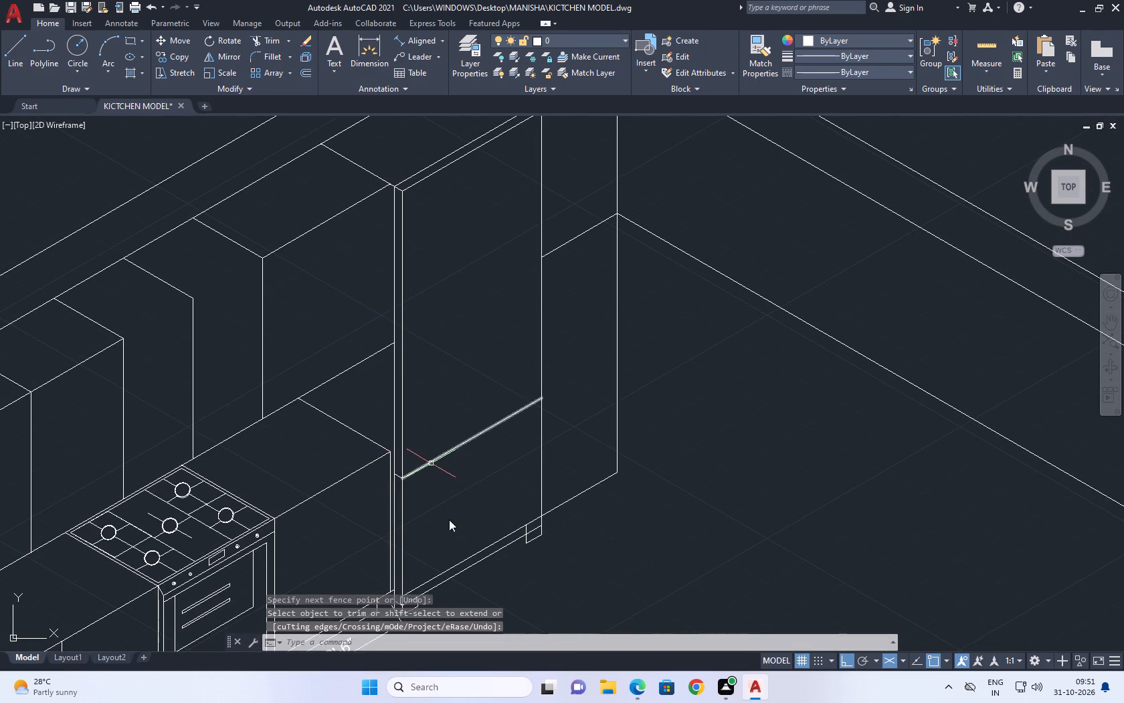
pyautogui.press('space')
pyautogui.click(472, 442)
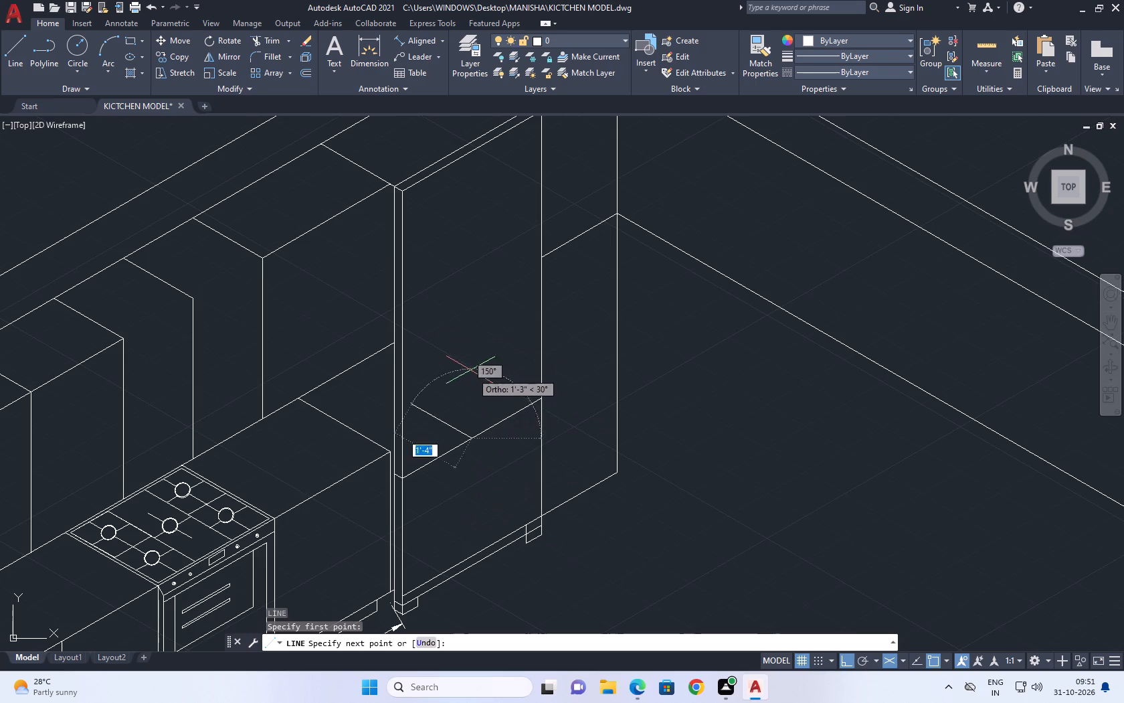
pyautogui.moveTo(468, 306); pyautogui.dragTo(489, 447, button='middle')
pyautogui.press('F5')
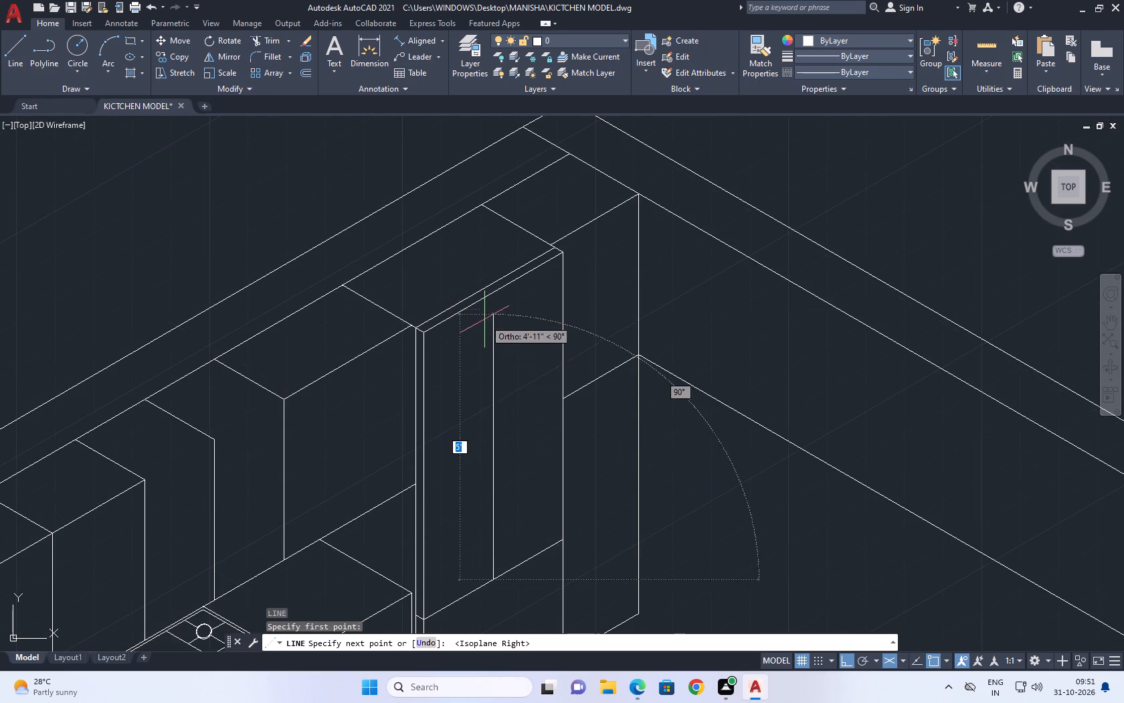
pyautogui.click(492, 295)
pyautogui.press('space')
# Draw an upper divider on the tall cabinet: about 2" across its narrow side, continuing parallel to the top front edge past the right vertical.
pyautogui.moveTo(529, 324); pyautogui.dragTo(484, 258, button='middle')
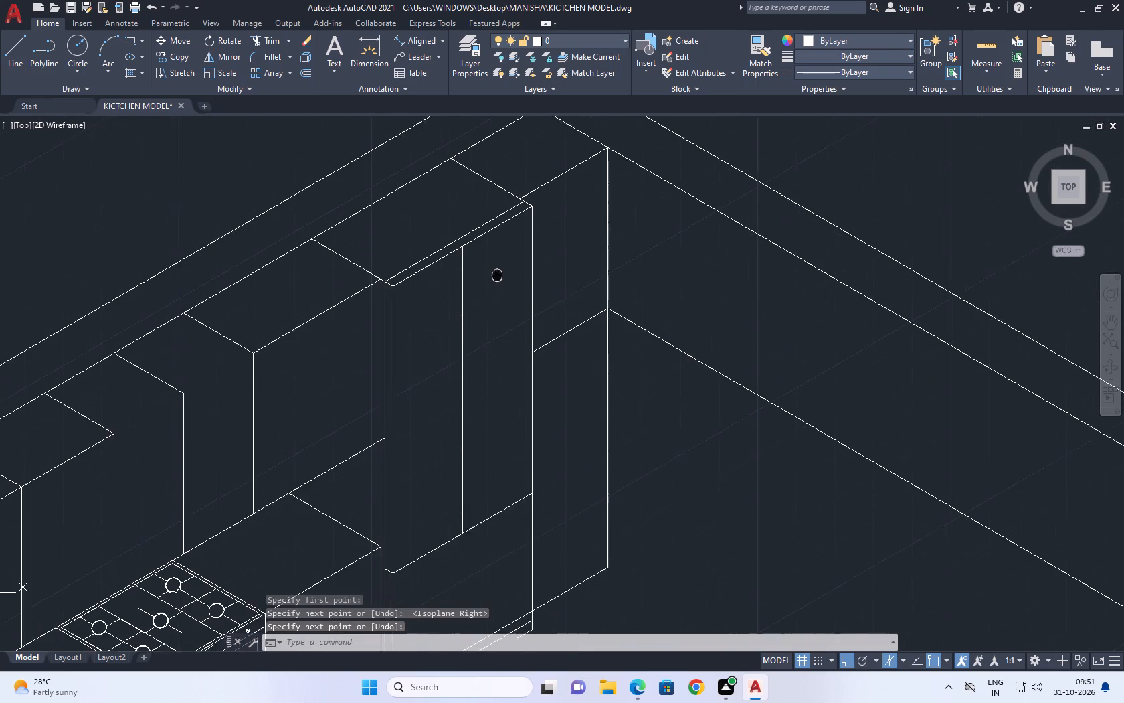
pyautogui.moveTo(484, 258); pyautogui.dragTo(486, 259, button='middle')
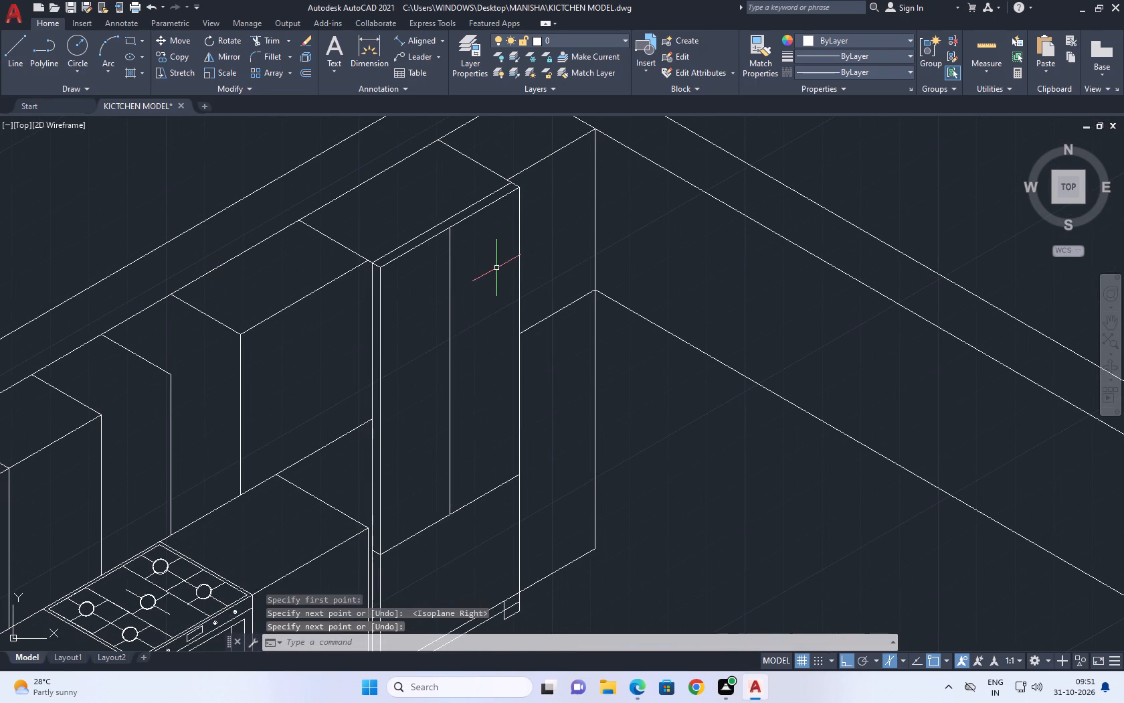
pyautogui.moveTo(500, 266); pyautogui.dragTo(519, 303, button='middle')
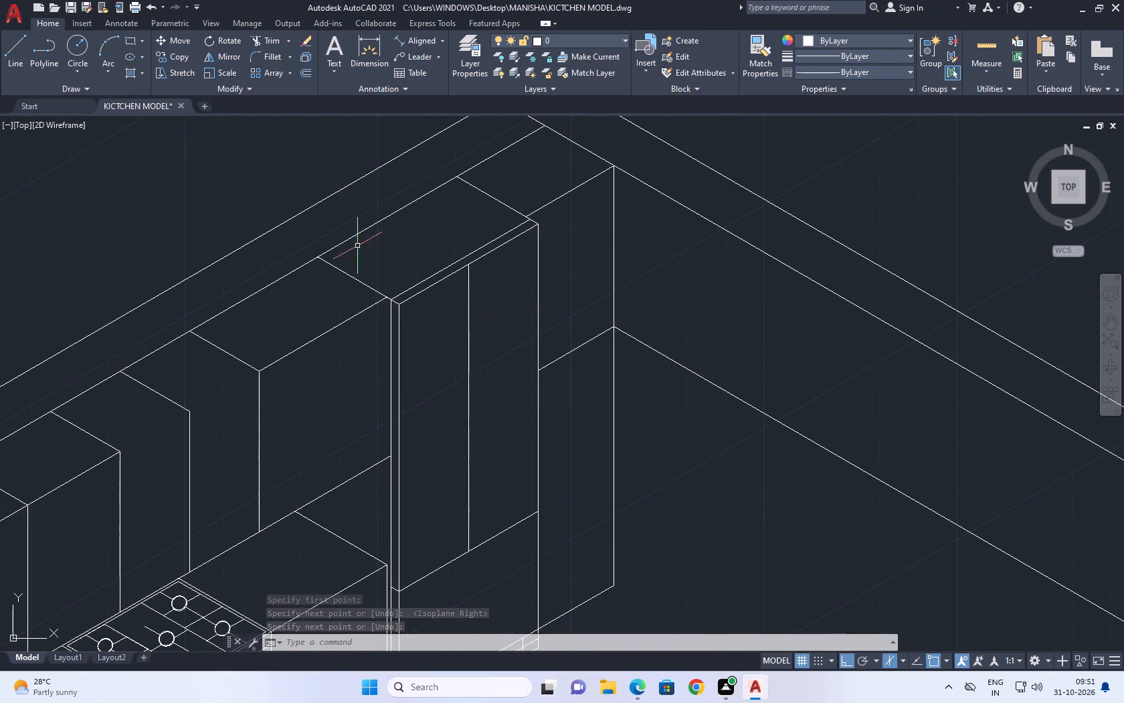
pyautogui.click(13, 40)
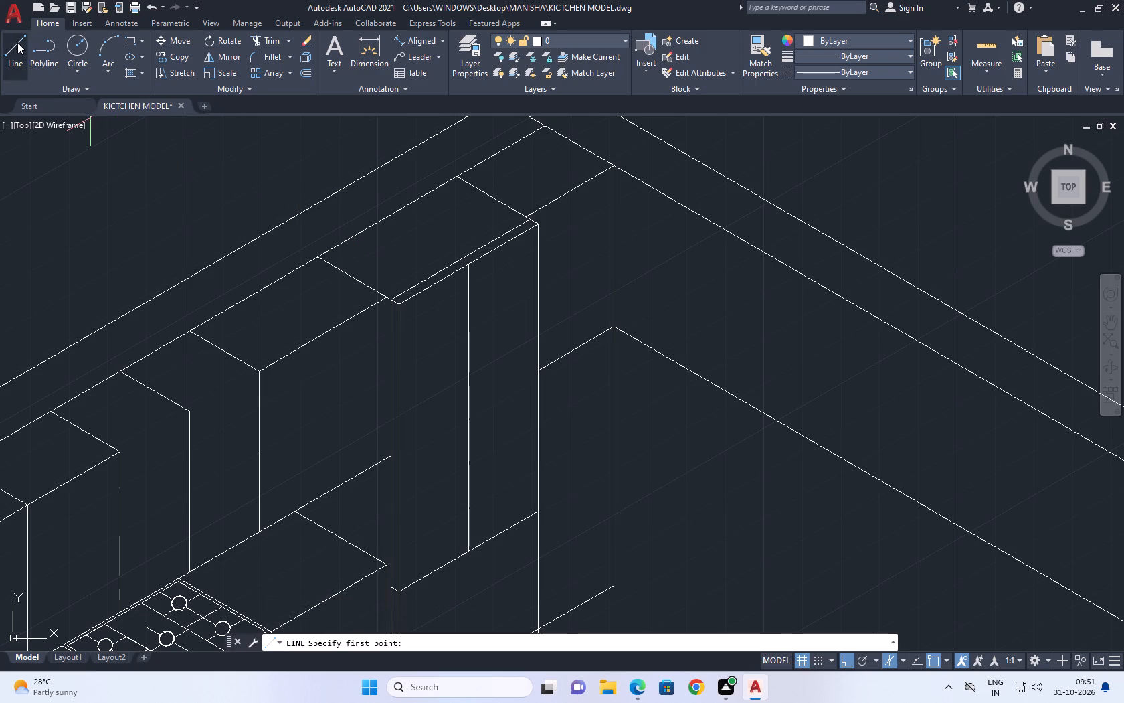
pyautogui.moveTo(415, 432); pyautogui.dragTo(417, 421, button='middle')
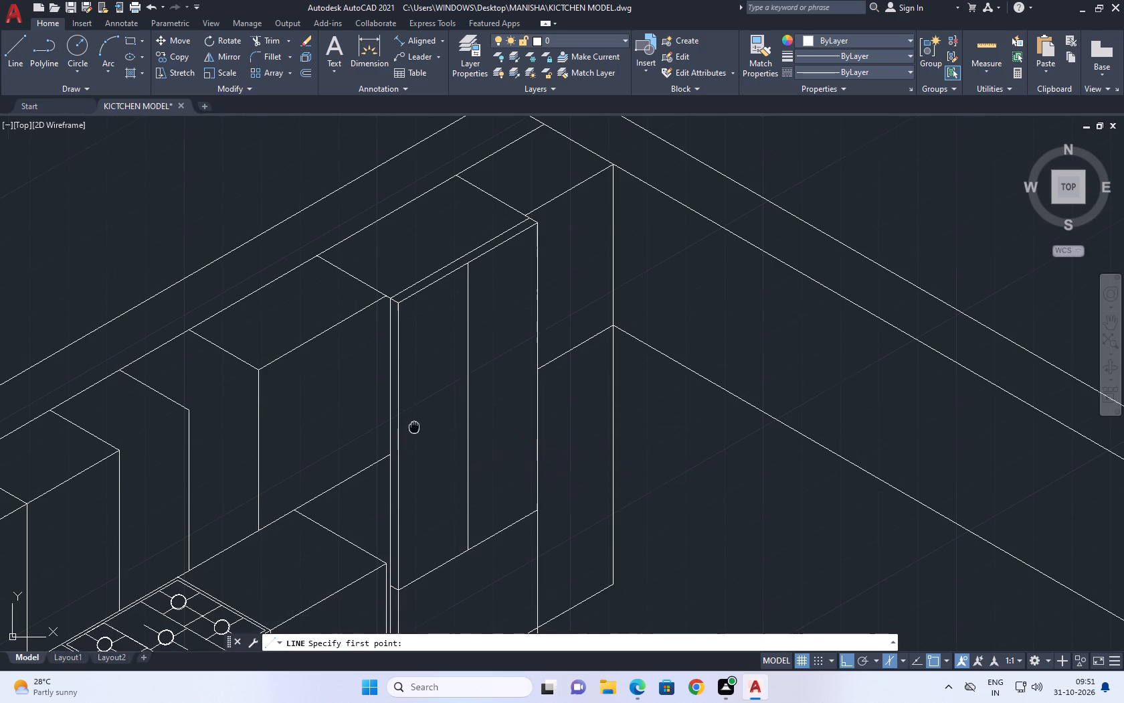
pyautogui.moveTo(417, 421); pyautogui.dragTo(461, 359, button='middle')
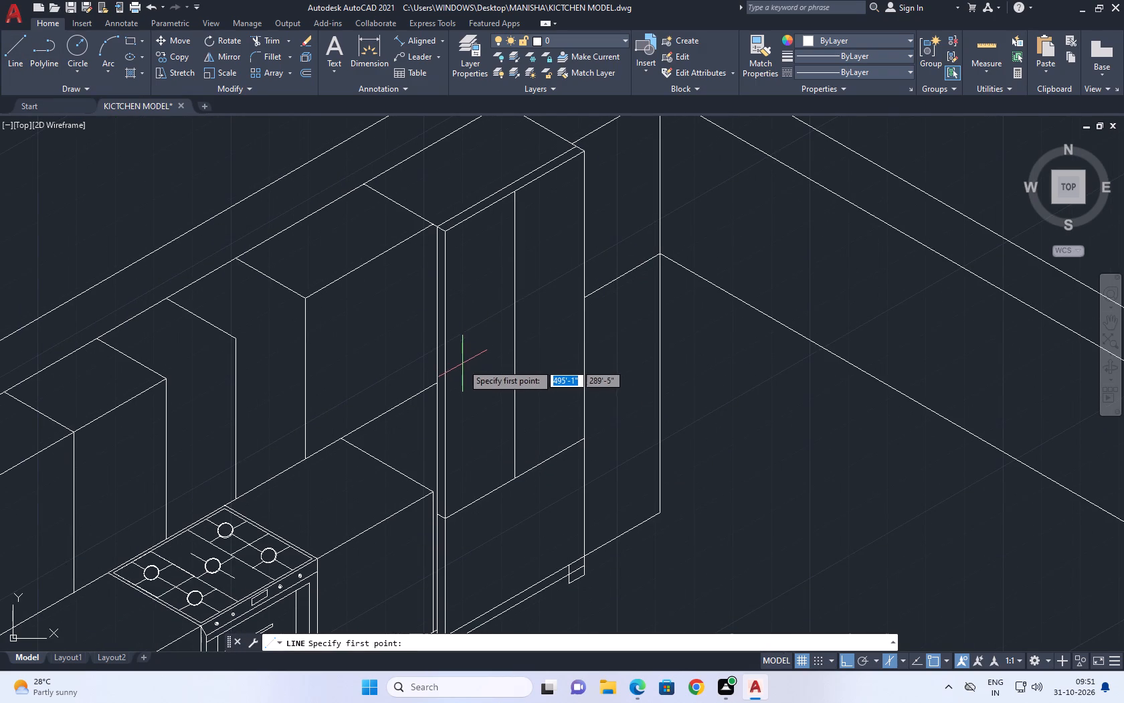
pyautogui.click(435, 327)
pyautogui.click(447, 331)
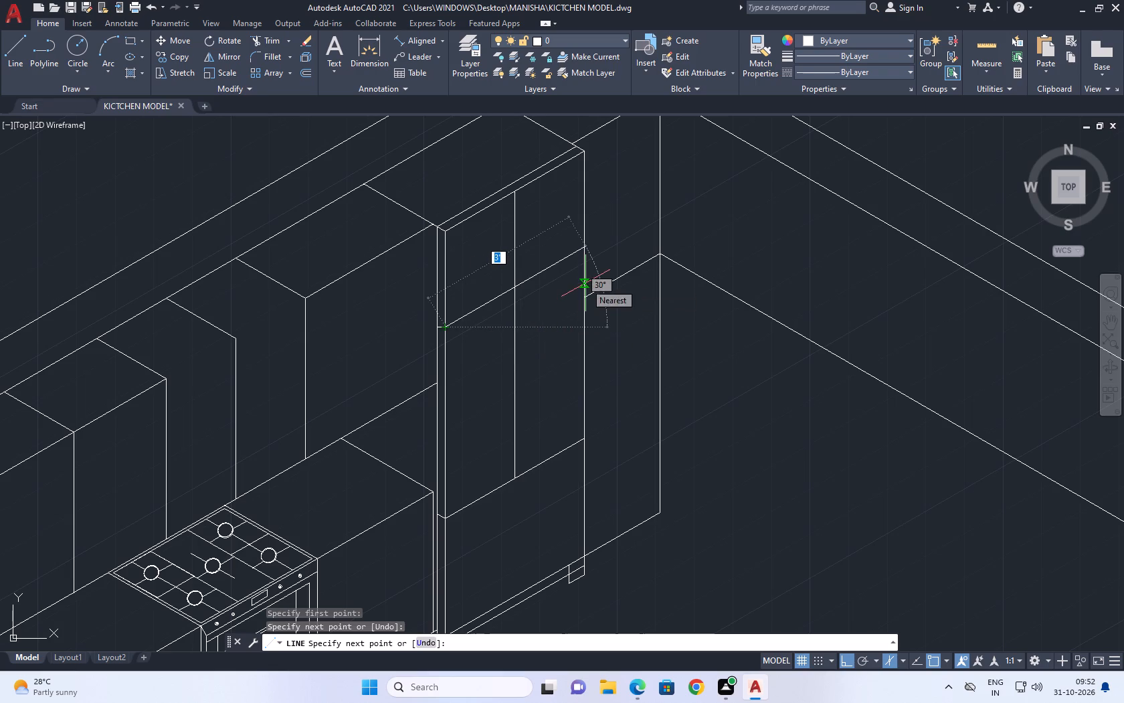
pyautogui.hotkey('ctrl', 'z')
pyautogui.scroll(2, 478, 359)
pyautogui.press('F5')
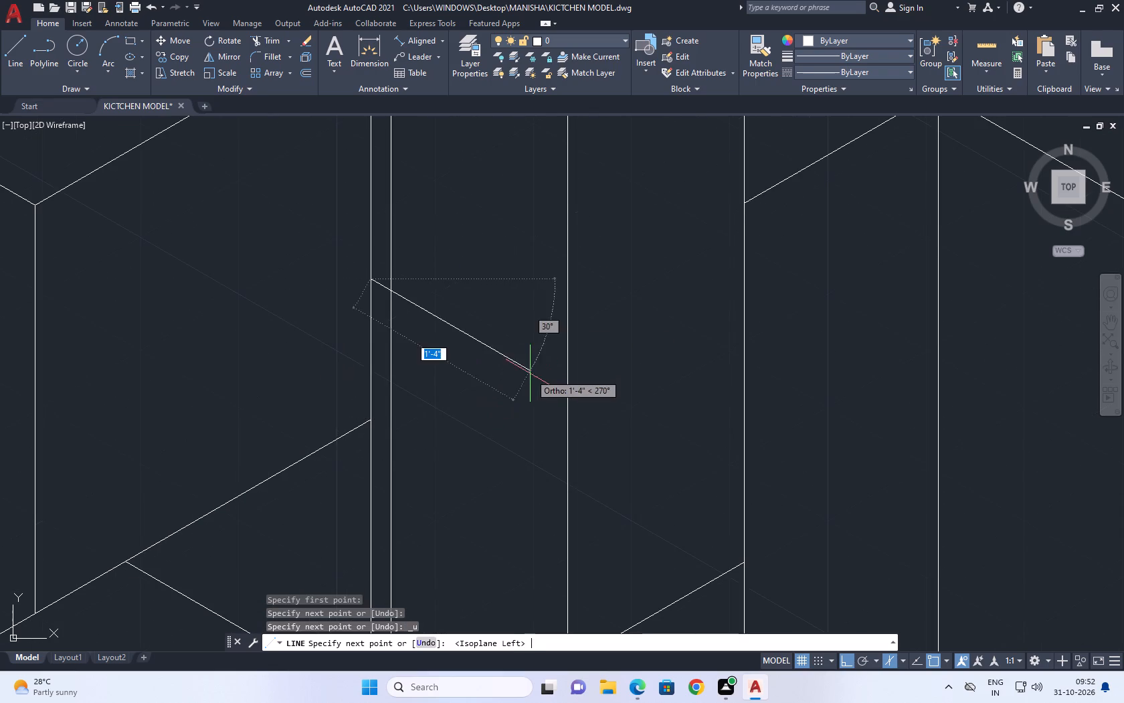
pyautogui.click(389, 291)
pyautogui.moveTo(474, 254); pyautogui.dragTo(431, 382, button='middle')
pyautogui.press('F5')
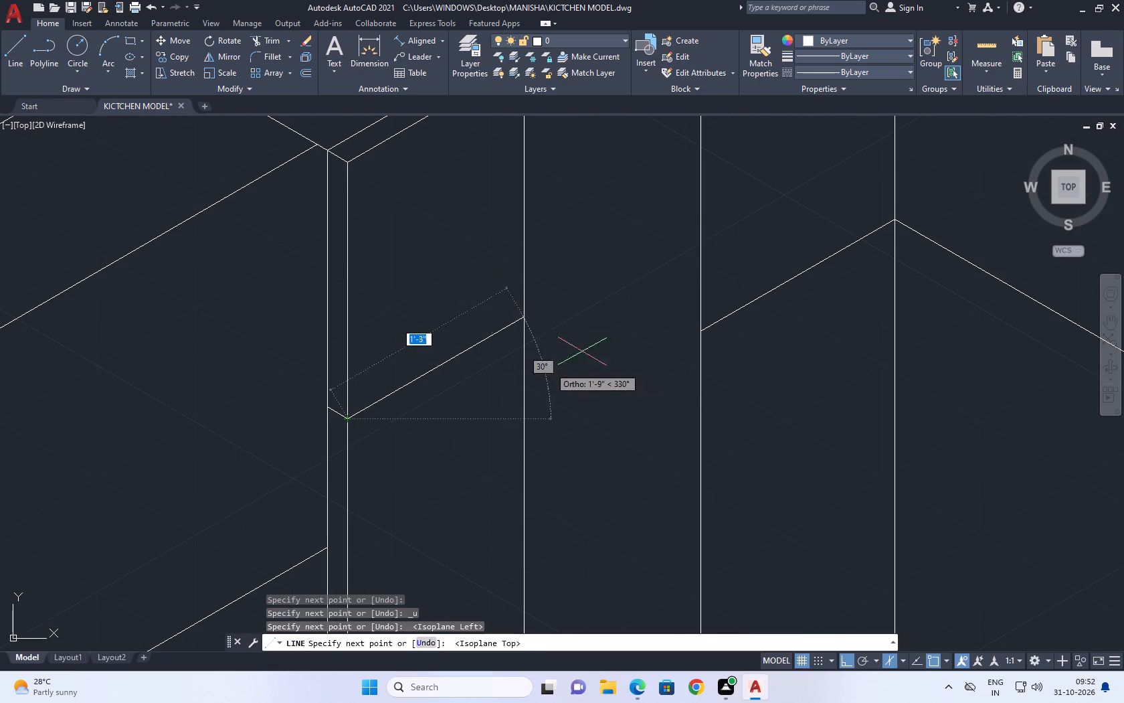
pyautogui.click(763, 222)
pyautogui.press('Escape')
# Trim the upper divider's overshooting end at the tall cabinet's right front vertical.
pyautogui.moveTo(682, 228); pyautogui.dragTo(700, 312, button='middle')
pyautogui.press('t')
pyautogui.press('r')
pyautogui.press('space')
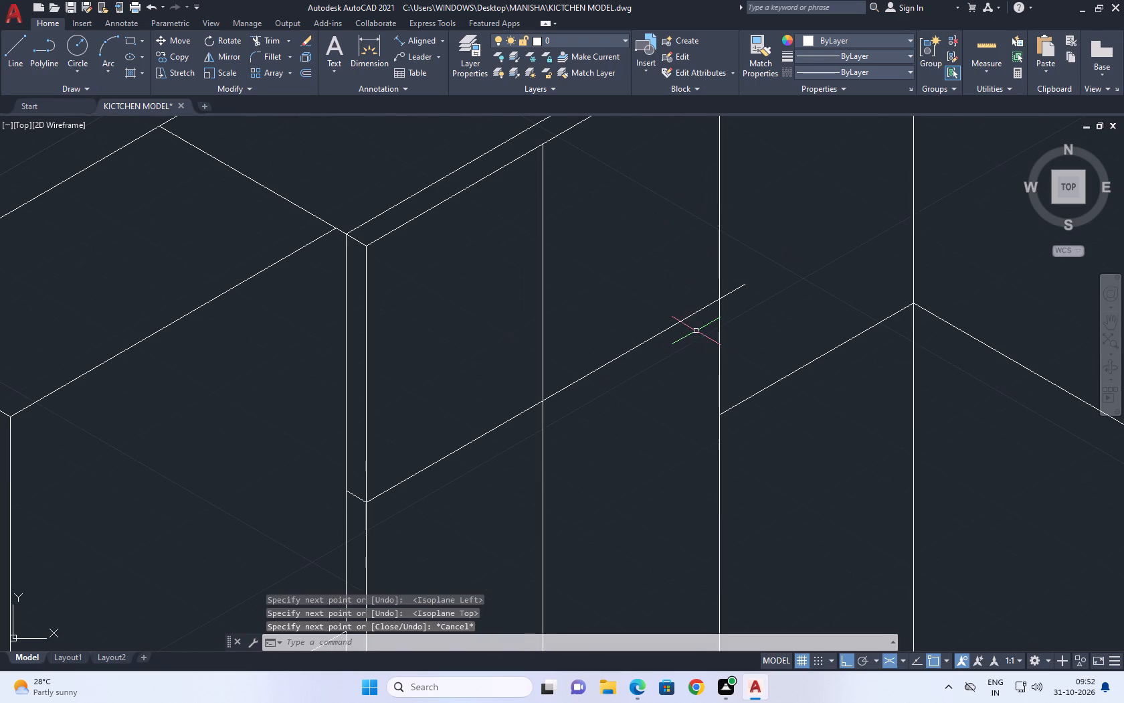
pyautogui.click(745, 285)
pyautogui.press('Escape')
# Copy the upper front divider line 1" straight down along the tall cabinet's front.
pyautogui.scroll(-2, 746, 356)
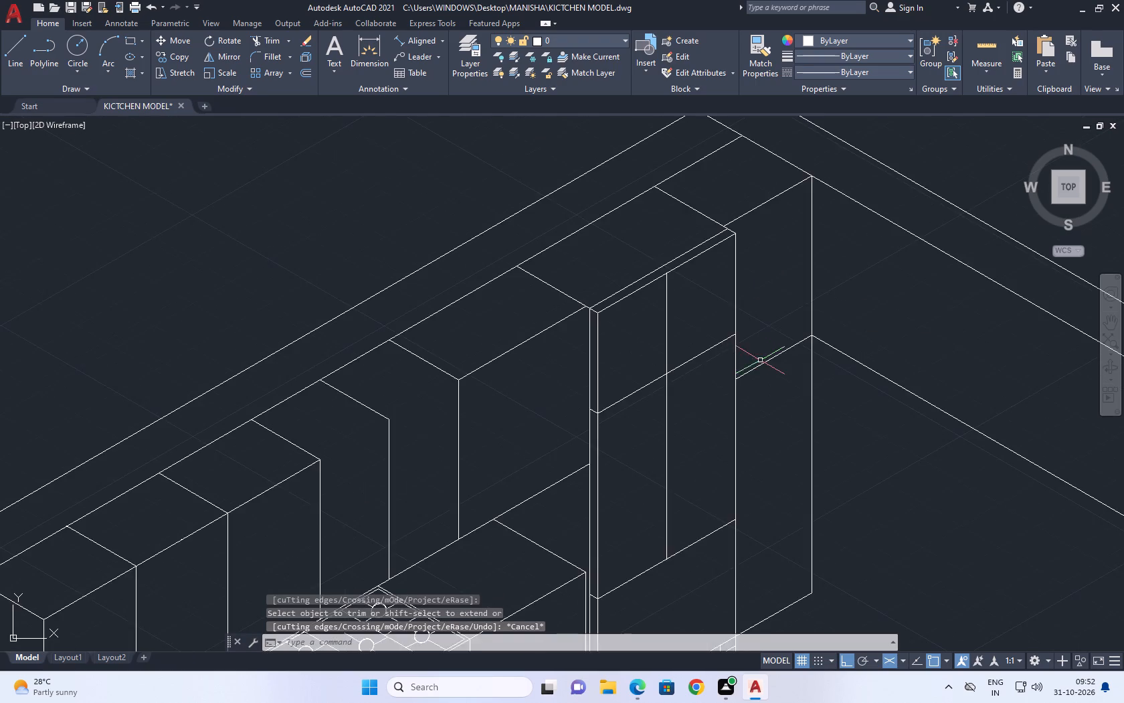
pyautogui.moveTo(758, 357); pyautogui.dragTo(725, 301, button='middle')
pyautogui.scroll(1, 676, 292)
pyautogui.click(675, 298)
pyautogui.click(667, 285)
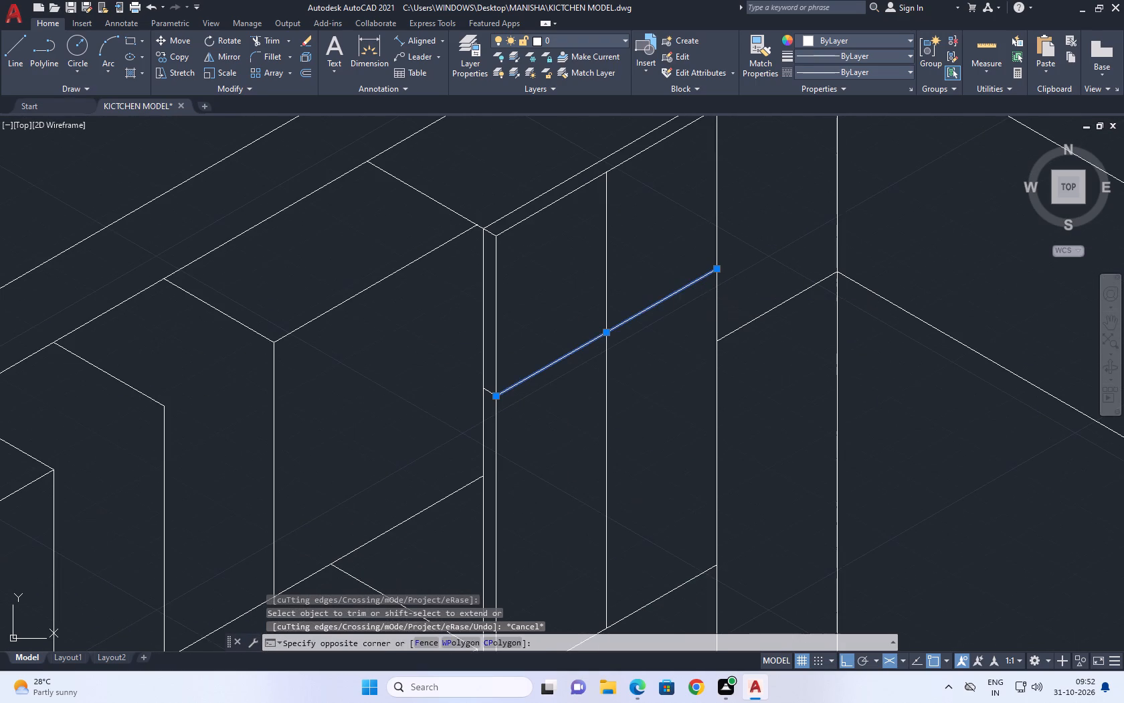
pyautogui.press('c')
pyautogui.press('o')
pyautogui.press('space')
pyautogui.click(662, 291)
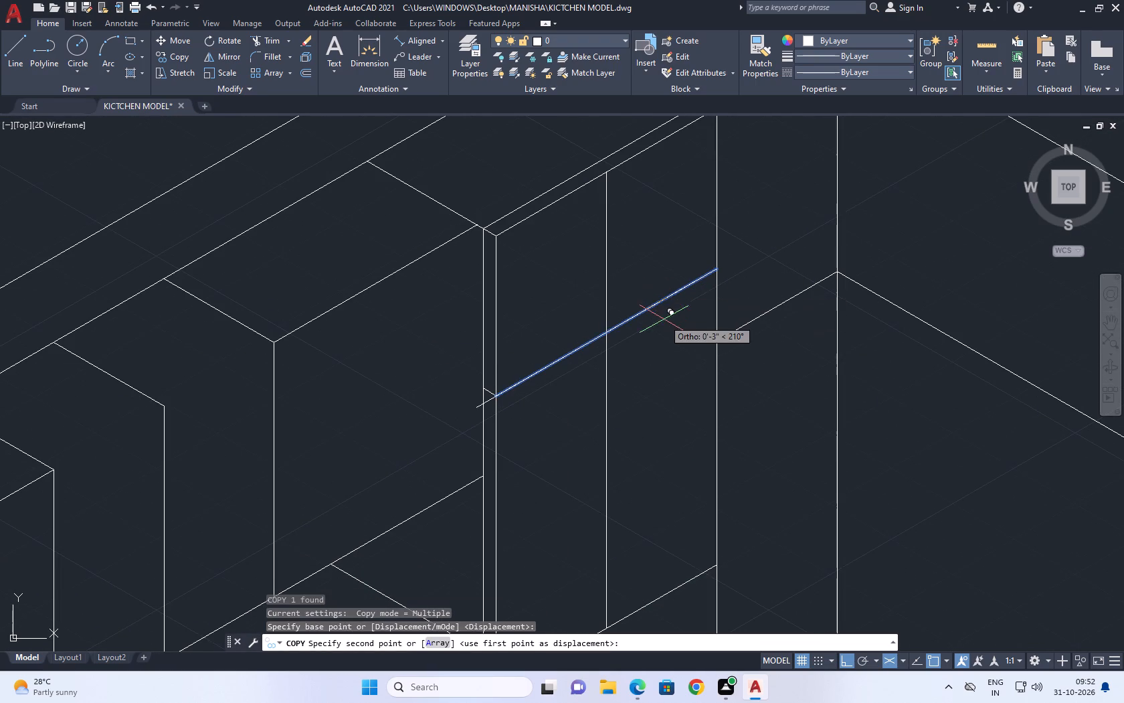
pyautogui.press('F5')
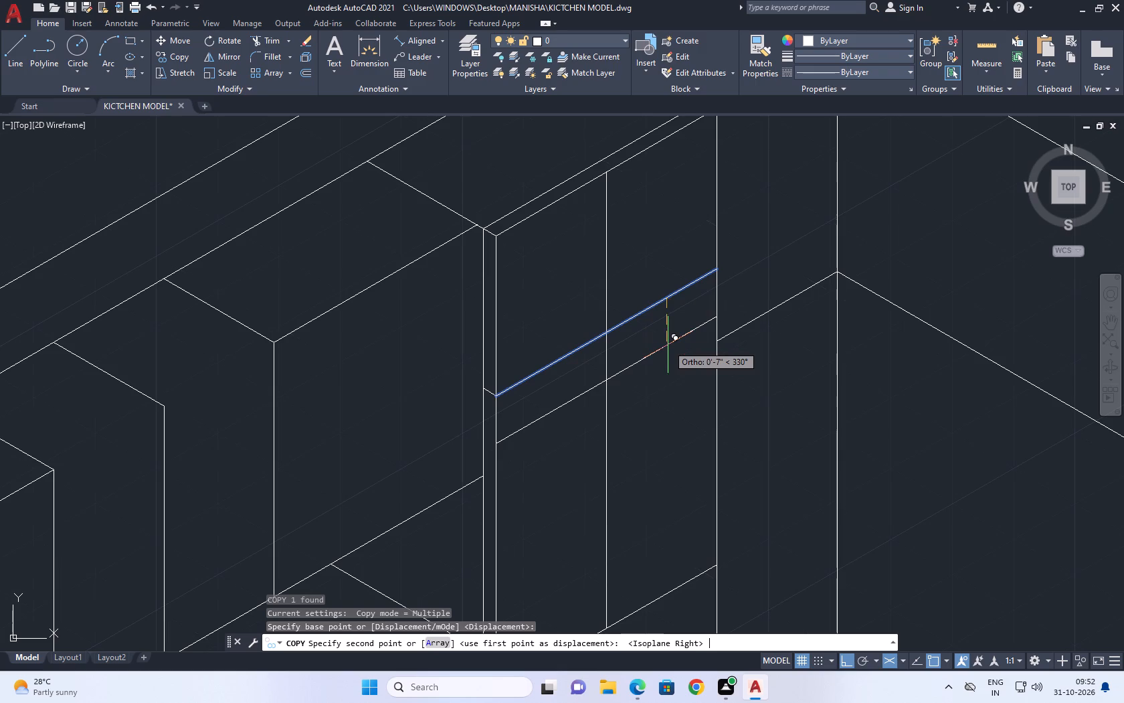
pyautogui.write('1')
pyautogui.press('space')
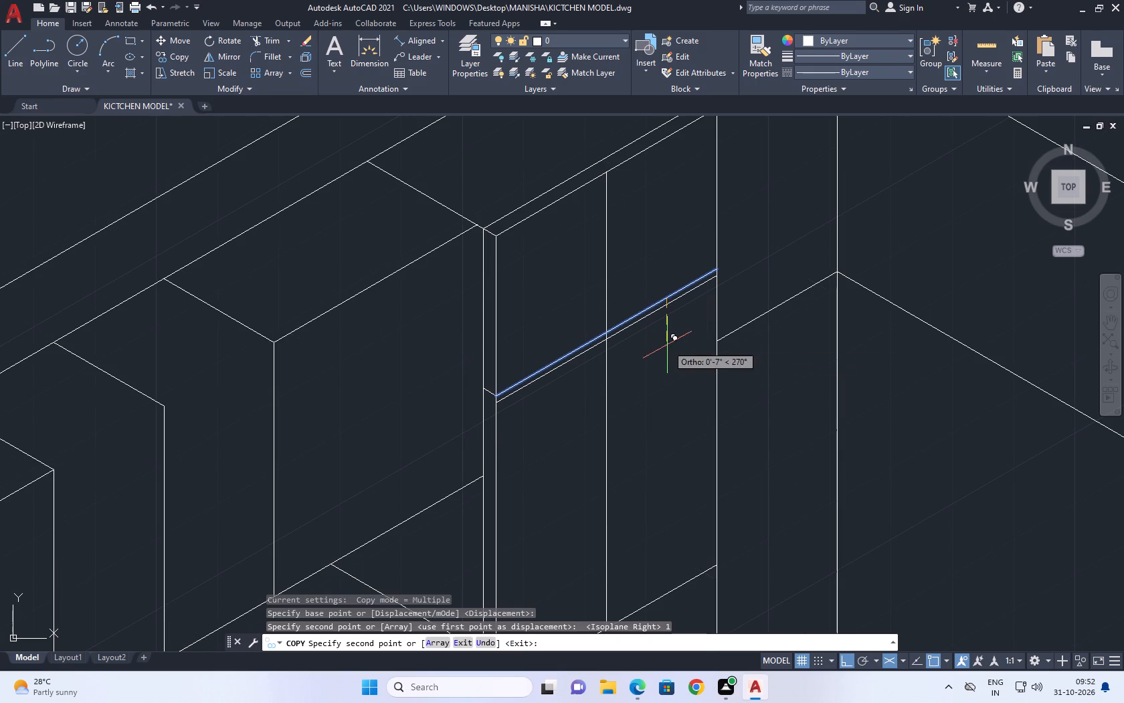
pyautogui.press('Escape')
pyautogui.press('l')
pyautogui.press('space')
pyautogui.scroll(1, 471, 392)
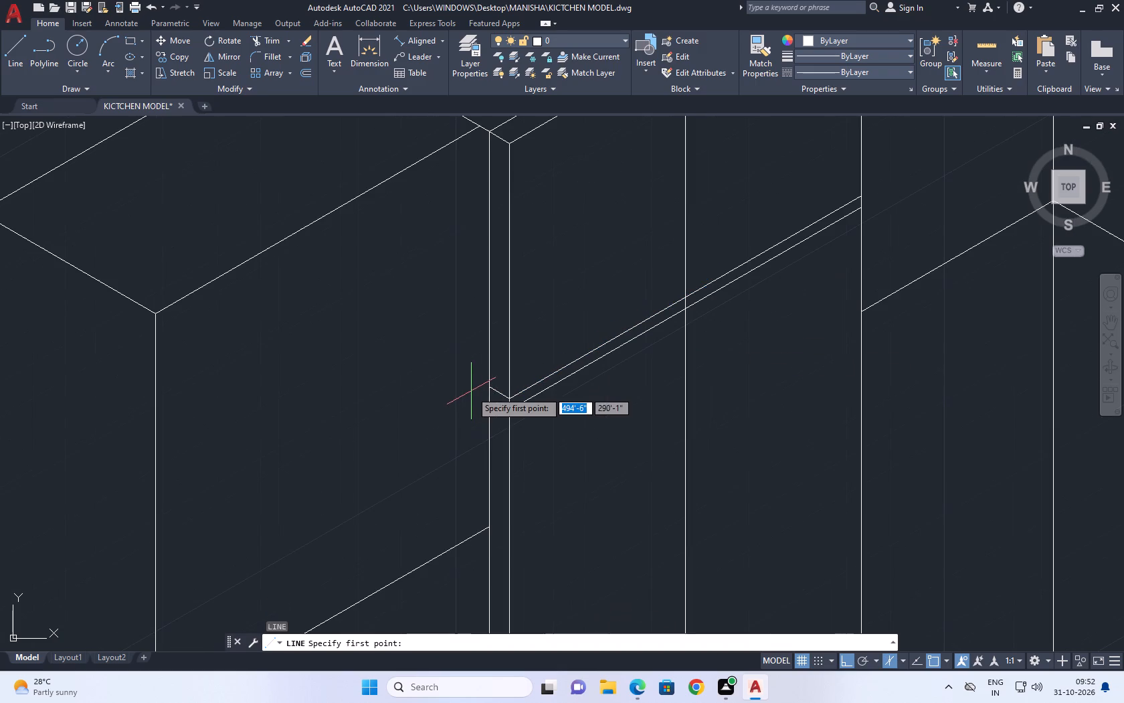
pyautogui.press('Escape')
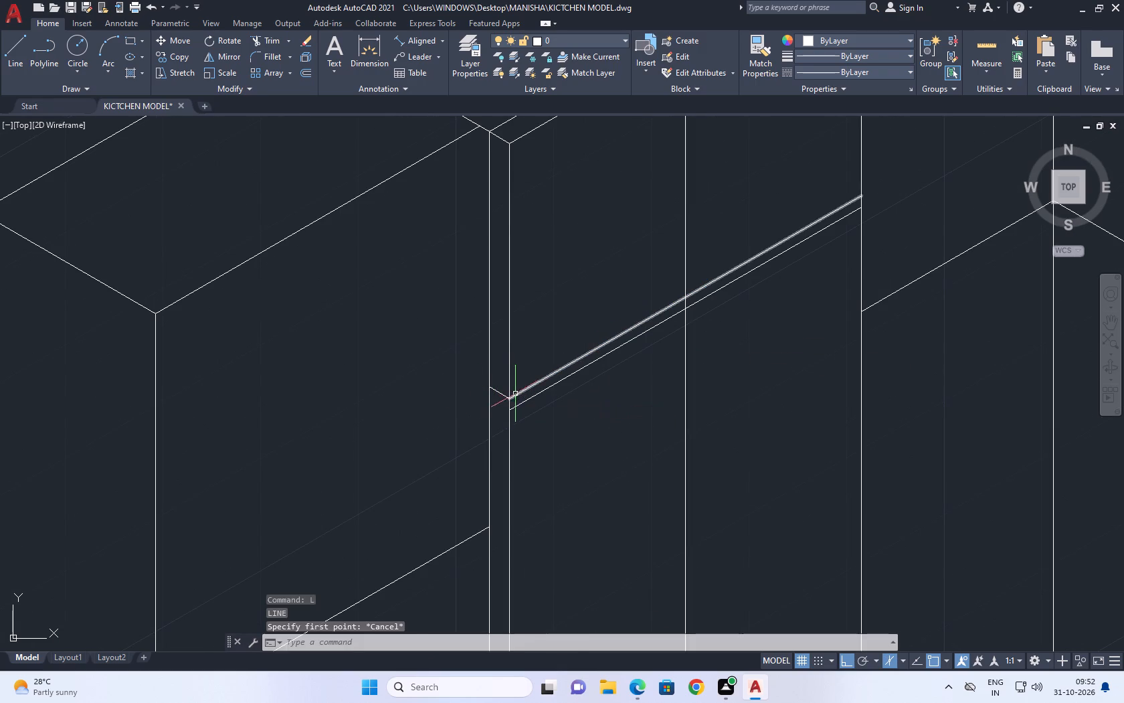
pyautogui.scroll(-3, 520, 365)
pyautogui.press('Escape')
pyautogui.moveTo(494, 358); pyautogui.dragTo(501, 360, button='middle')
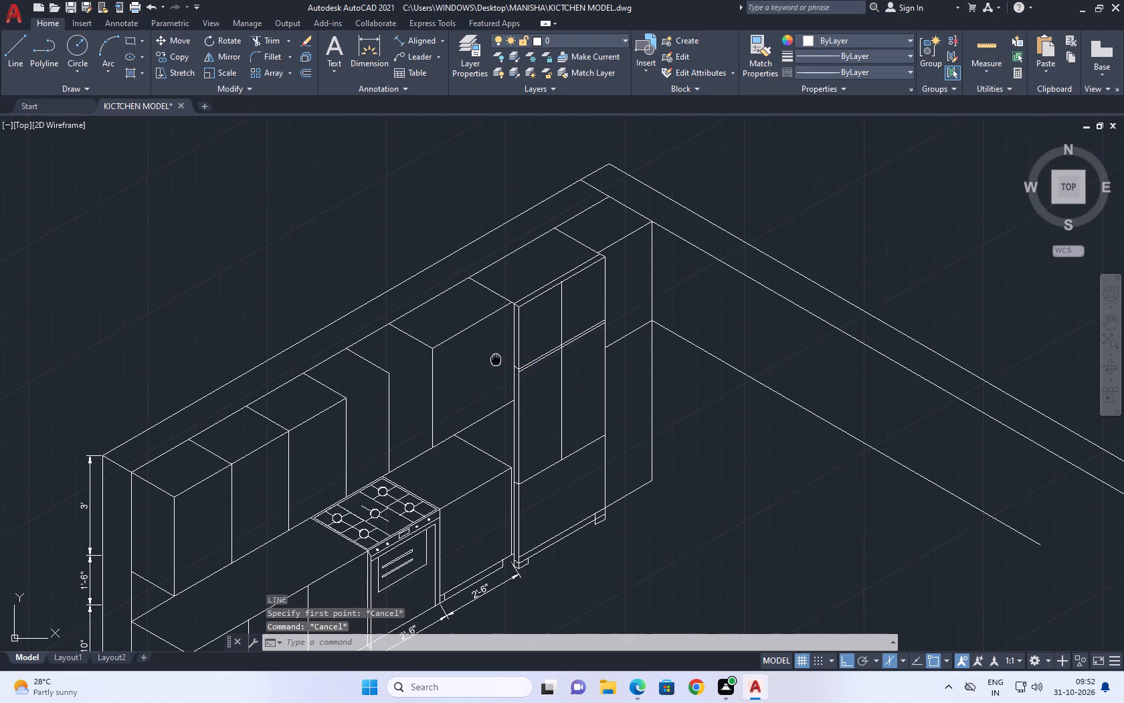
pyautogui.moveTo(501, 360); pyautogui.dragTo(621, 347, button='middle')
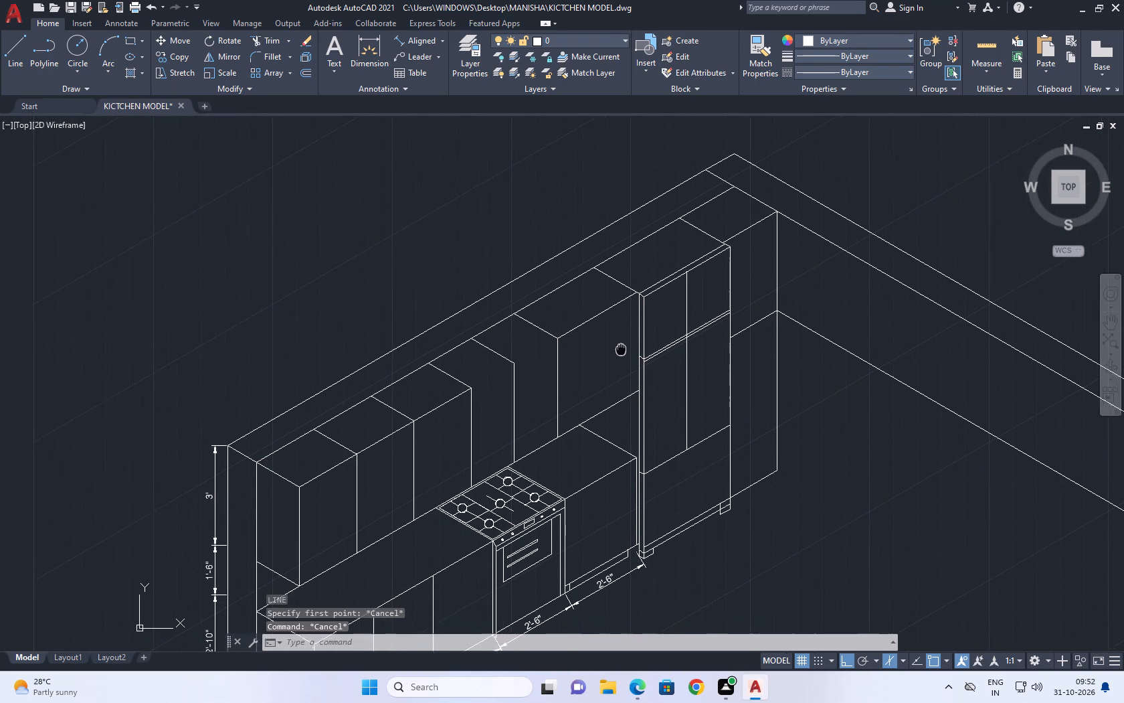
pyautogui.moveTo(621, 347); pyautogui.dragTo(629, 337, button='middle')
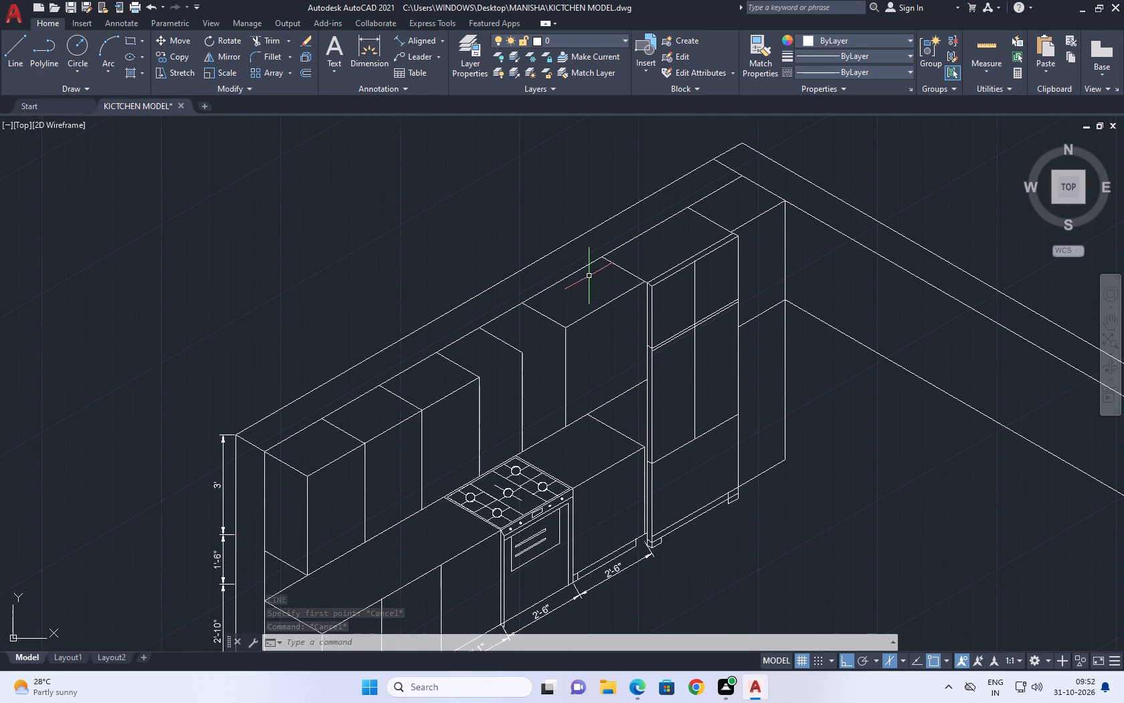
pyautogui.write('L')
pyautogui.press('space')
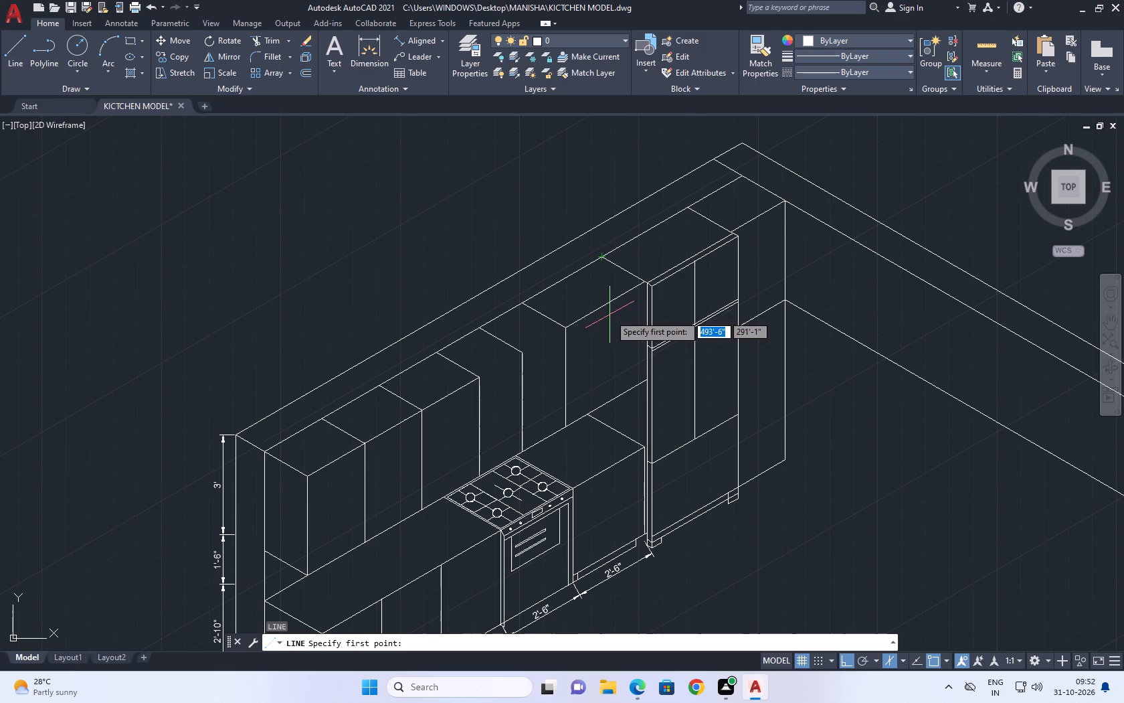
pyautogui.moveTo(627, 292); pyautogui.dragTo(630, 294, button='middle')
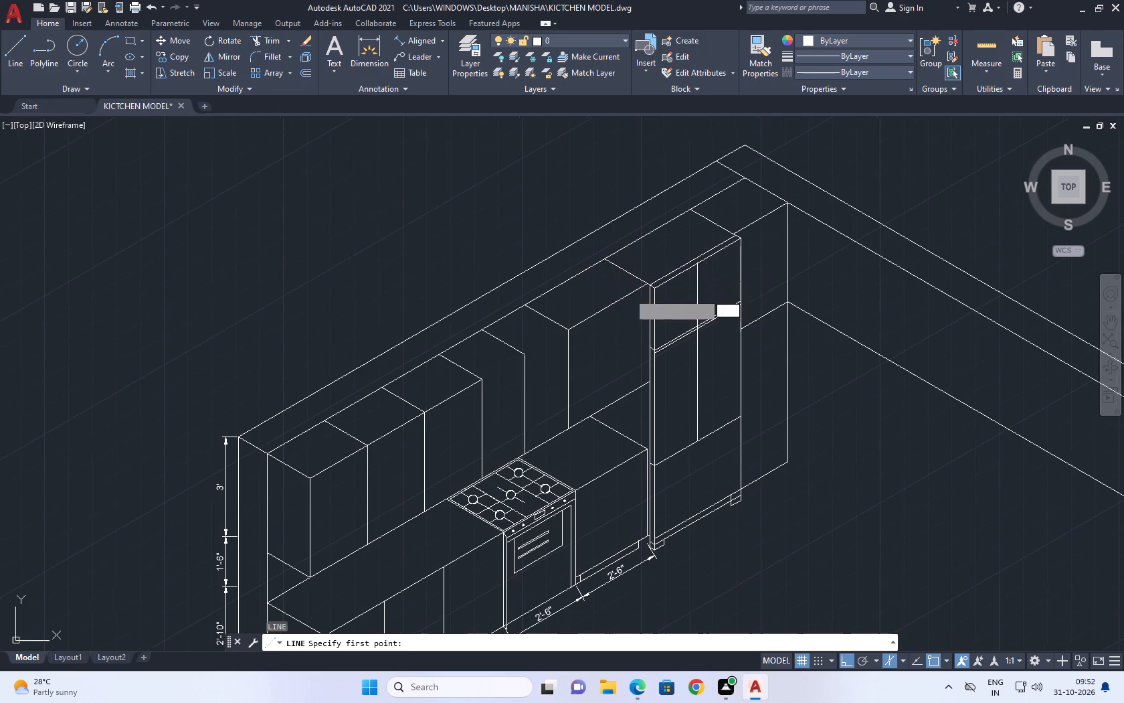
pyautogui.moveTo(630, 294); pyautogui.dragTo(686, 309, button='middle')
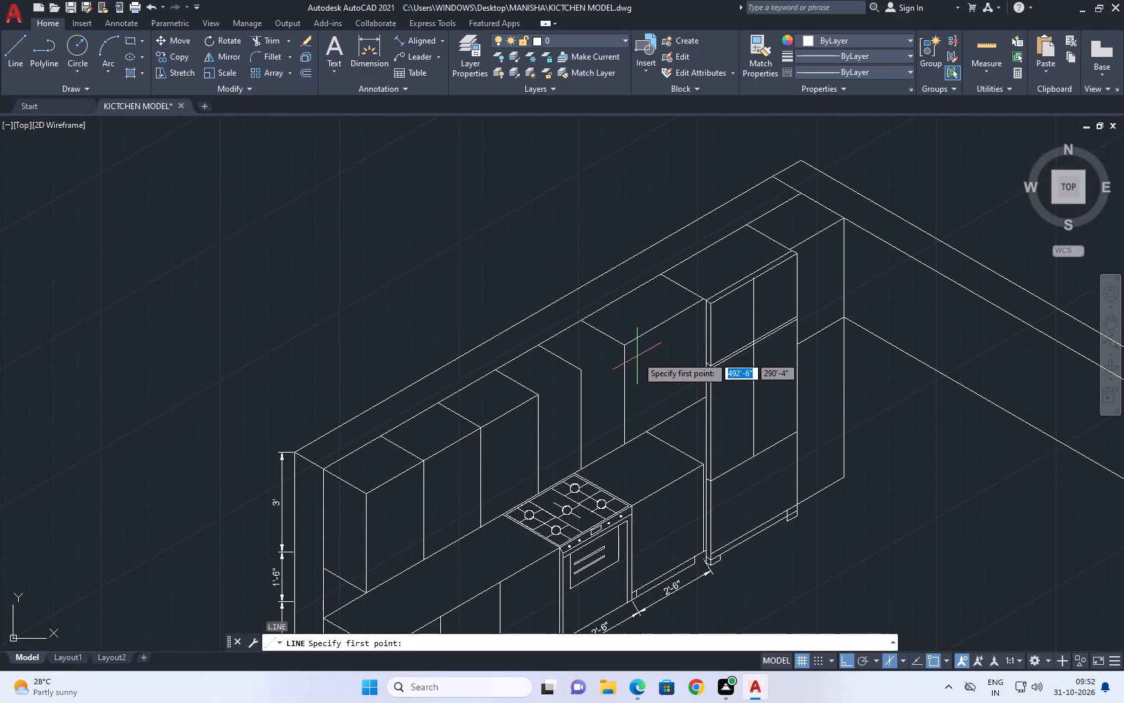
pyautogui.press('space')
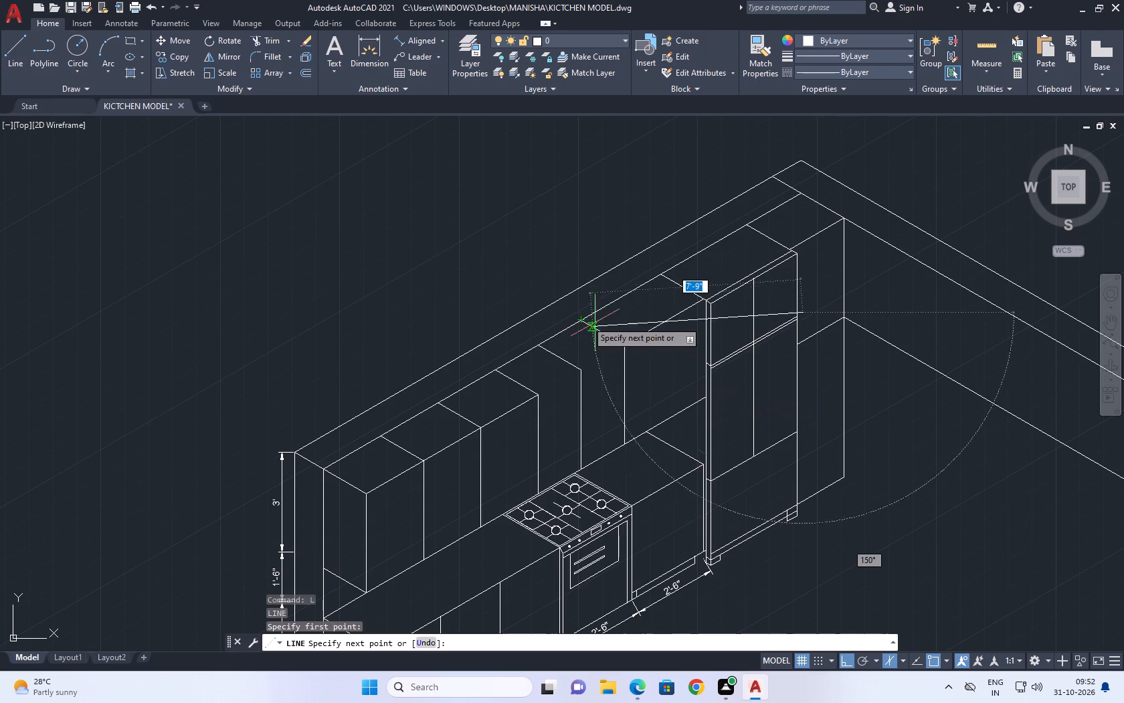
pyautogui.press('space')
# Draw a line from the midpoint of the short top edge of the wall cabinet beside the tall cabinet, parallel to its front top edge.
pyautogui.moveTo(612, 324); pyautogui.dragTo(632, 383, button='middle')
pyautogui.write('L')
pyautogui.press('space')
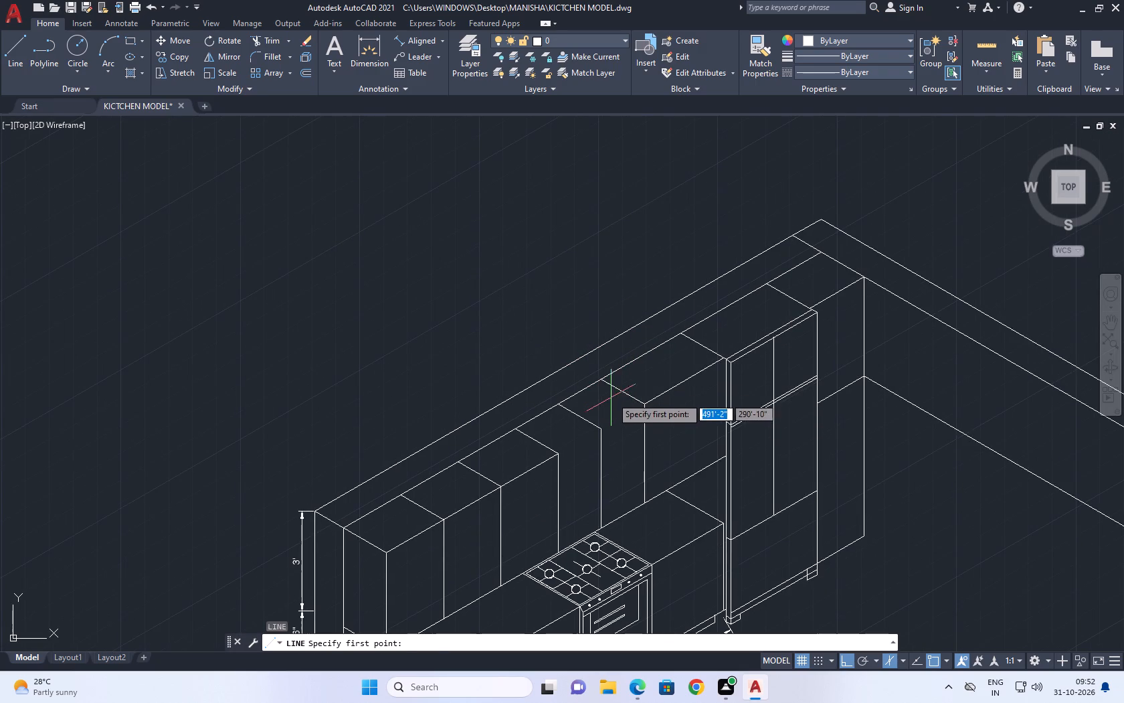
pyautogui.click(620, 396)
pyautogui.scroll(1, 691, 355)
pyautogui.click(716, 327)
pyautogui.press('Escape')
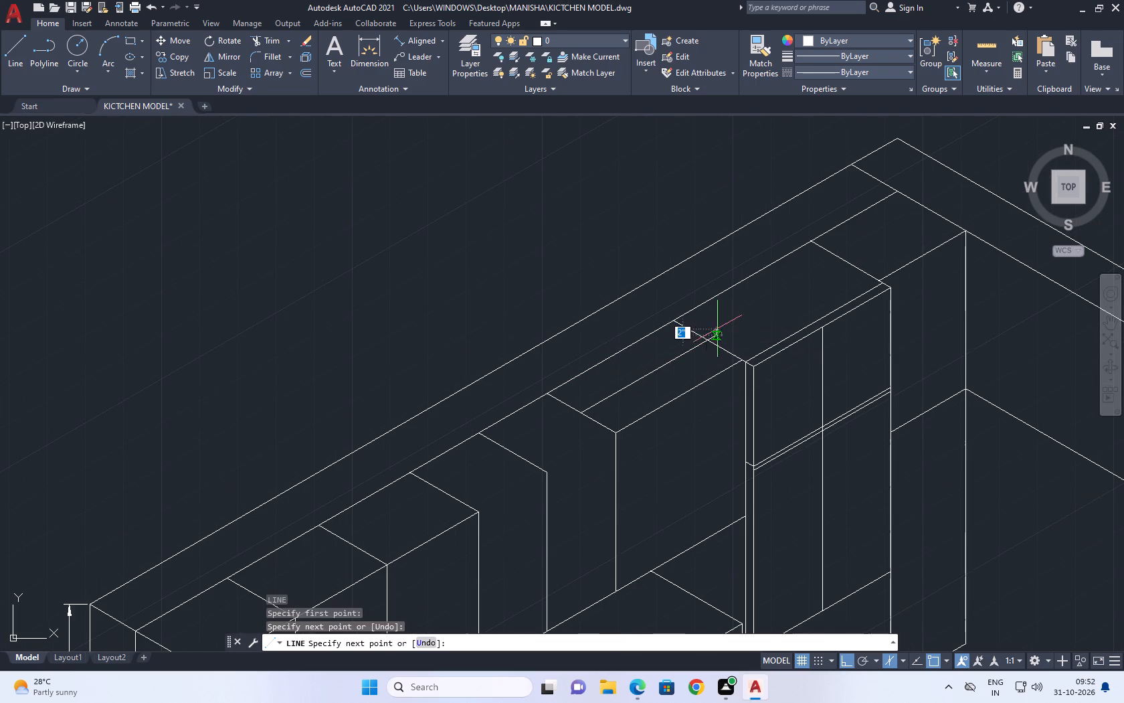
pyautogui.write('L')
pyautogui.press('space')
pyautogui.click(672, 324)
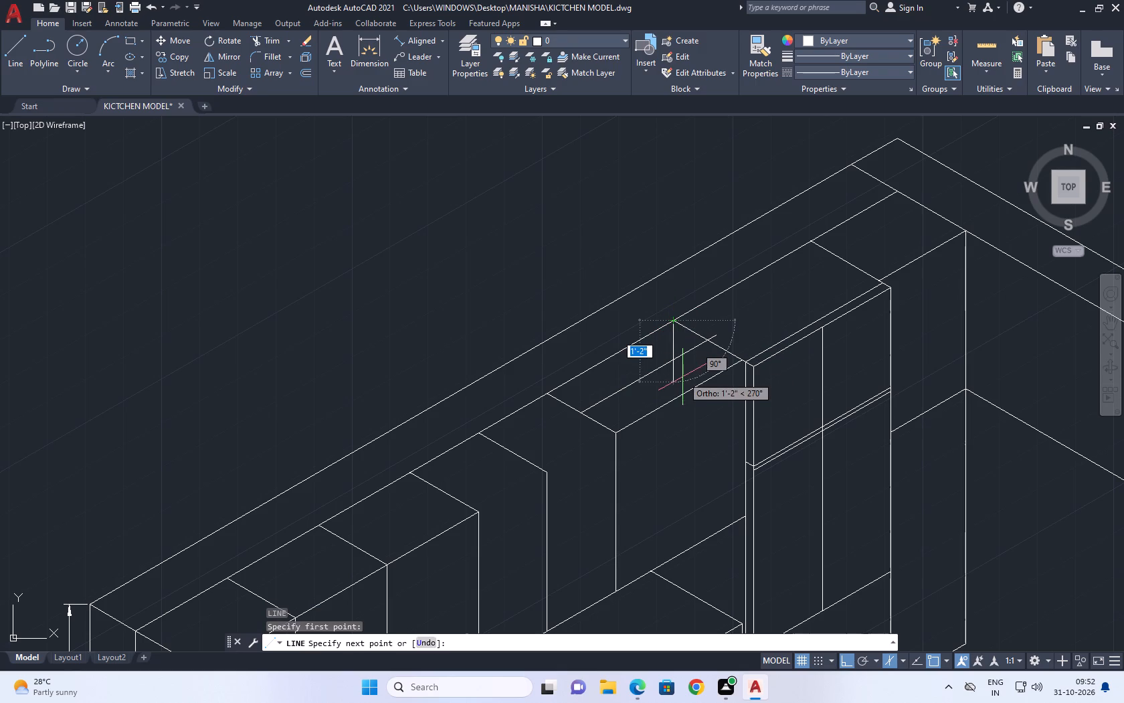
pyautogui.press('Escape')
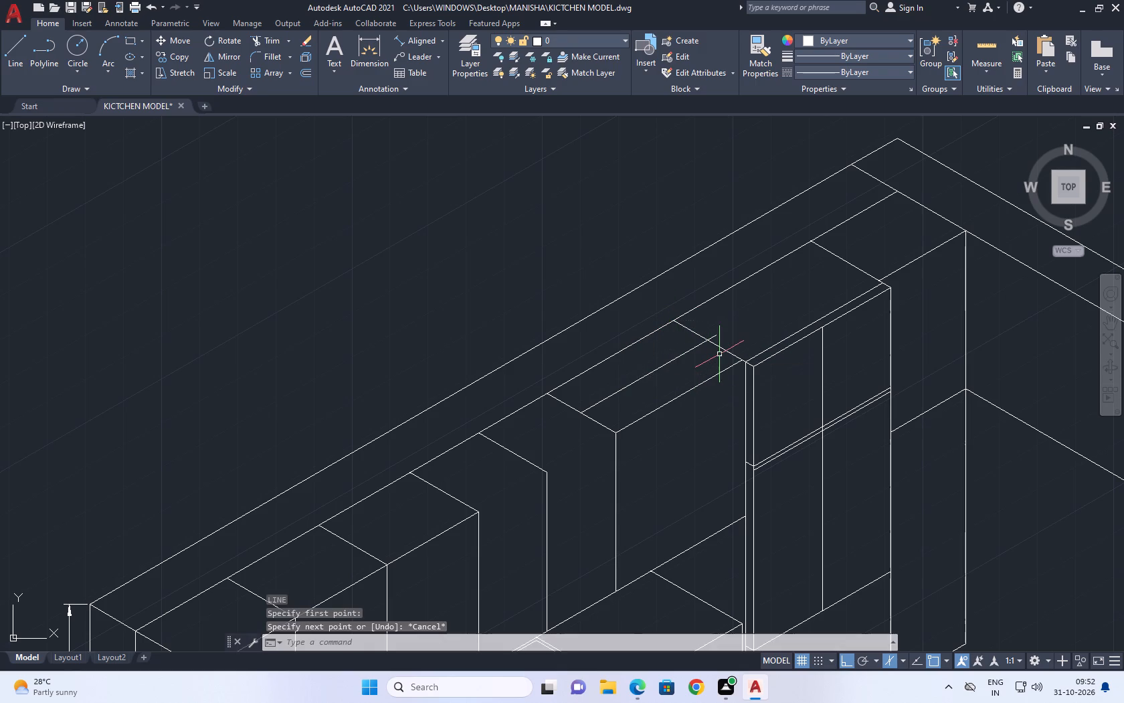
# Trim the new line's overshoot at the wall cabinet's far short edge and remove the cabinet's original front top edge.
pyautogui.write('TR')
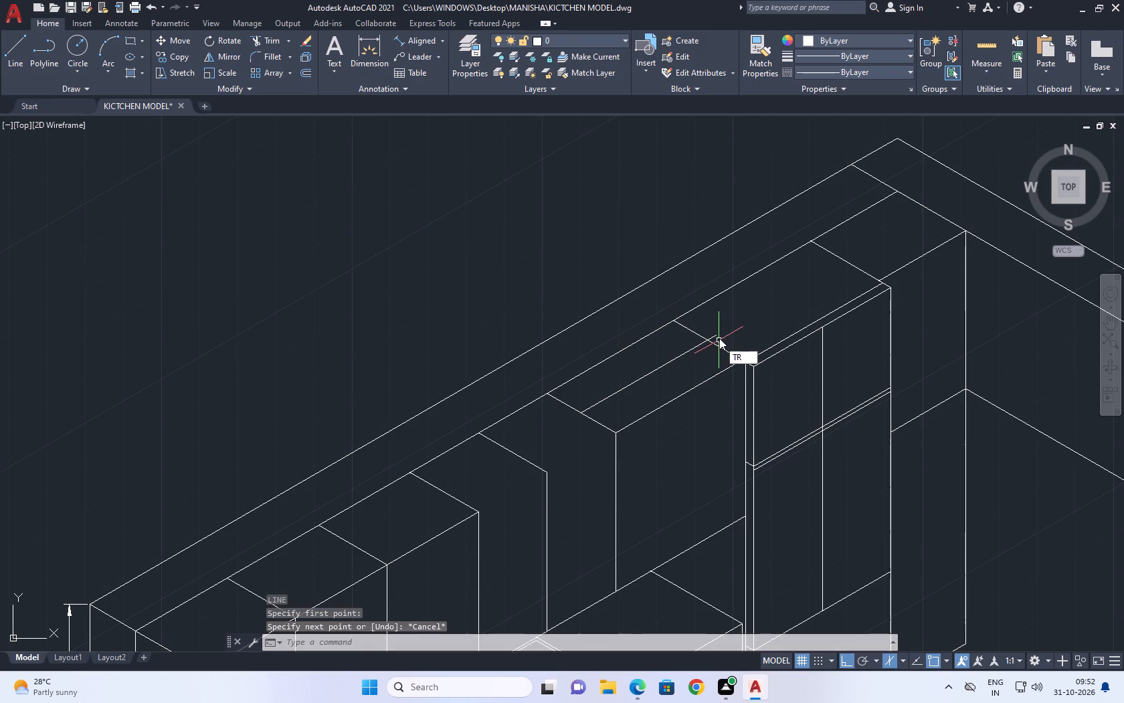
pyautogui.press('space')
pyautogui.click(715, 335)
pyautogui.click(705, 378)
pyautogui.click(658, 431)
pyautogui.click(629, 447)
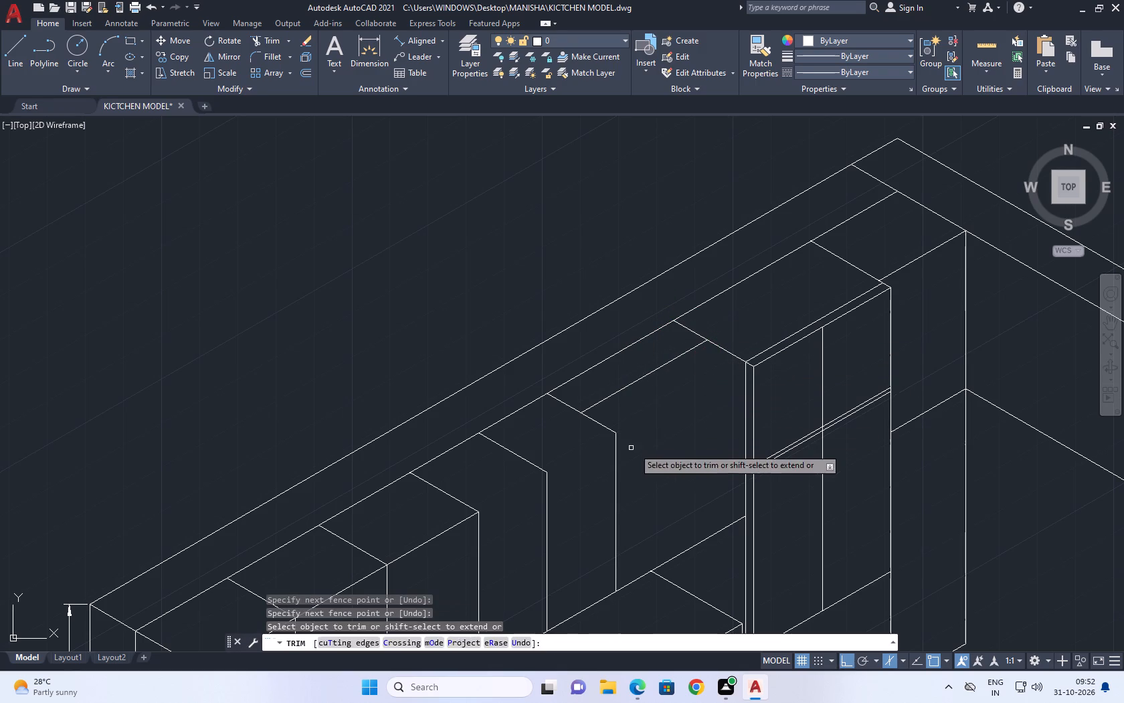
pyautogui.press('Escape')
# Draw a vertical line from the midpoint of the wall cabinet's short top edge down past the counter's back edge.
pyautogui.moveTo(590, 404); pyautogui.dragTo(618, 431, button='middle')
pyautogui.press('l')
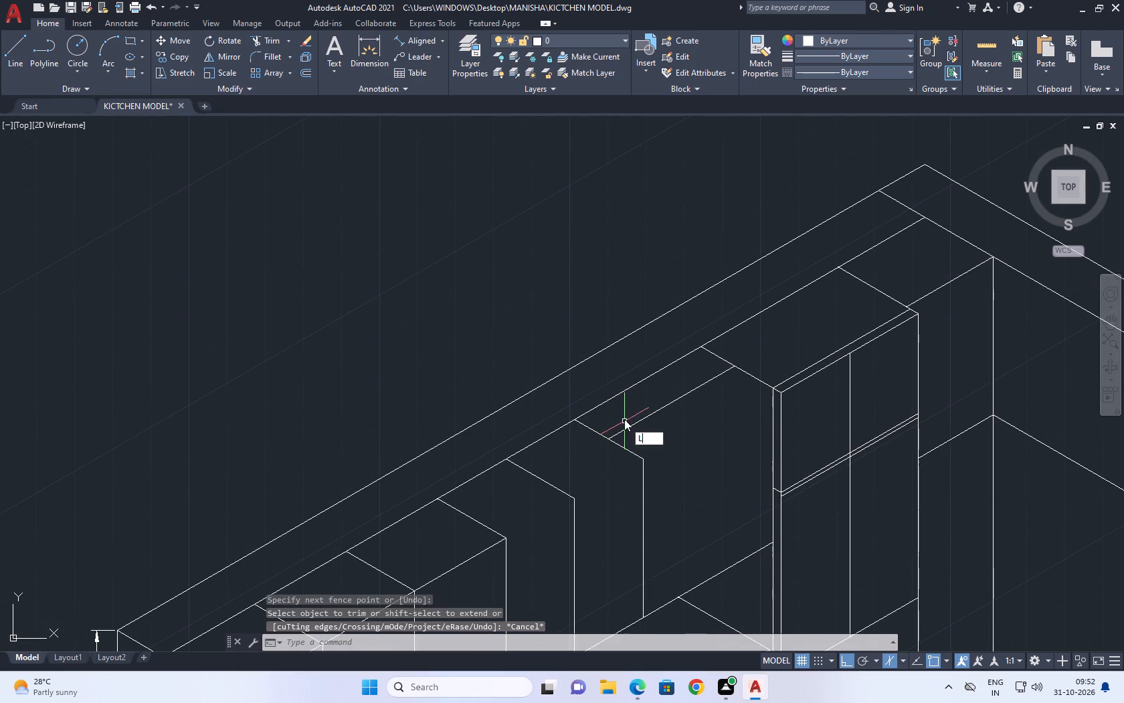
pyautogui.press('space')
pyautogui.moveTo(620, 443); pyautogui.dragTo(685, 356, button='middle')
pyautogui.click(673, 351)
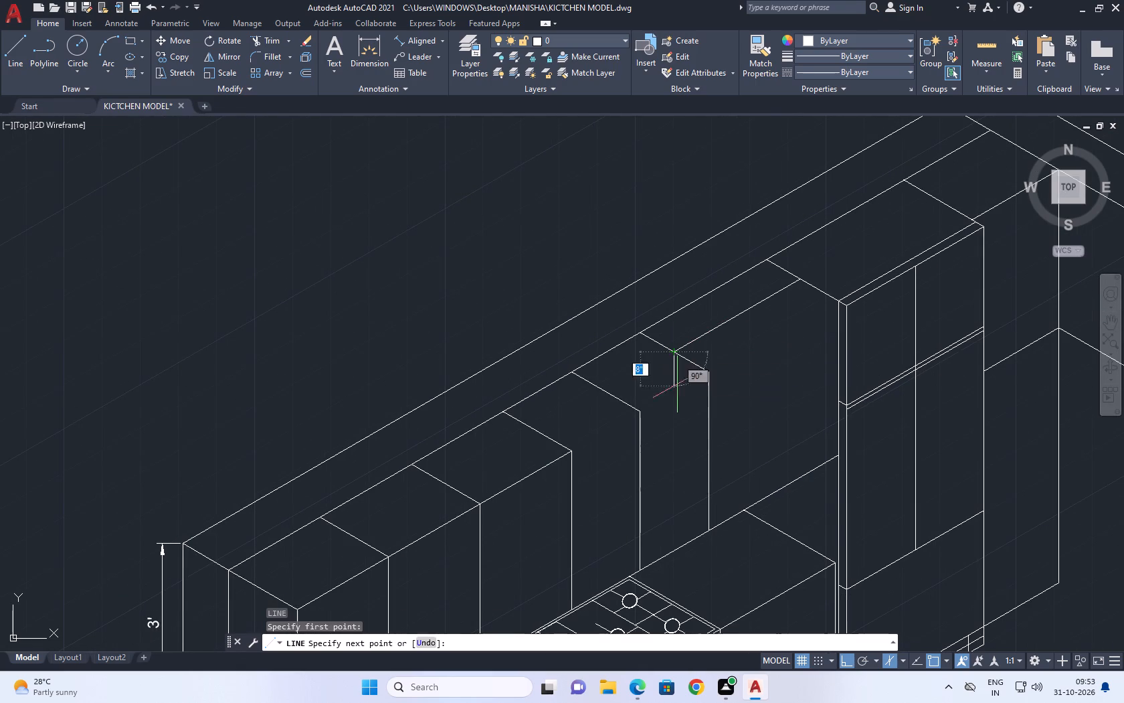
pyautogui.click(686, 560)
pyautogui.press('space')
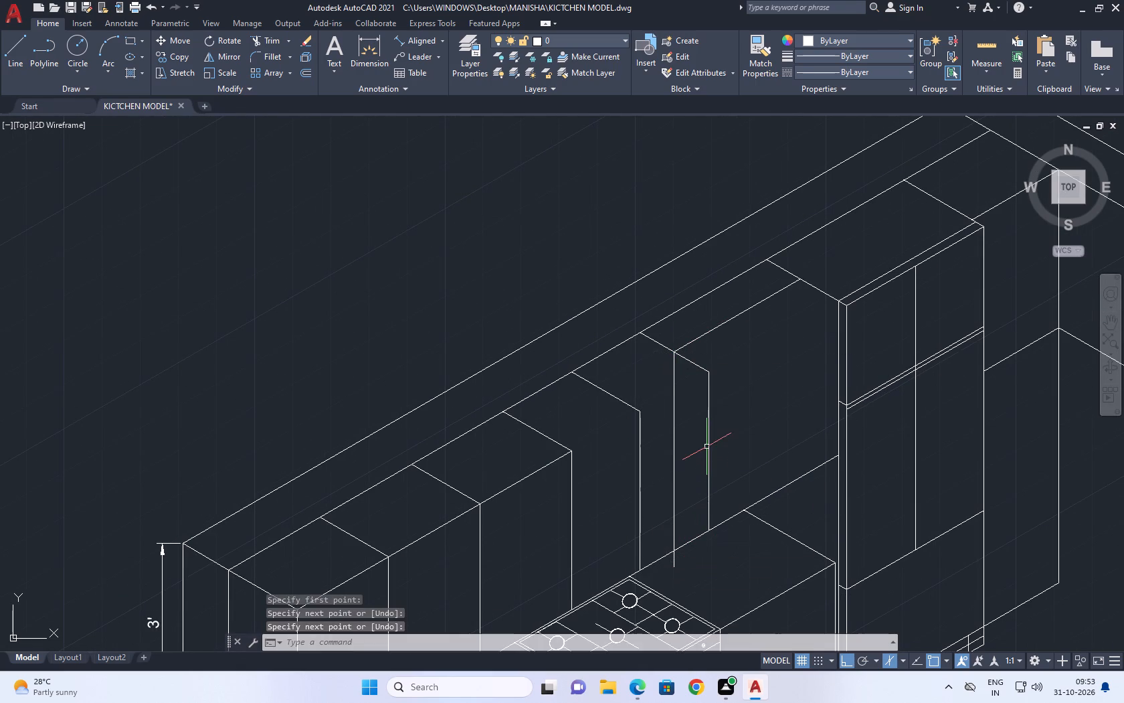
# Erase the wall cabinet's original front vertical edge.
pyautogui.click(707, 447)
pyautogui.press('Delete')
# Shorten the wall cabinet's short top edge so that it ends at the top of its new front vertical line.
pyautogui.click(700, 367)
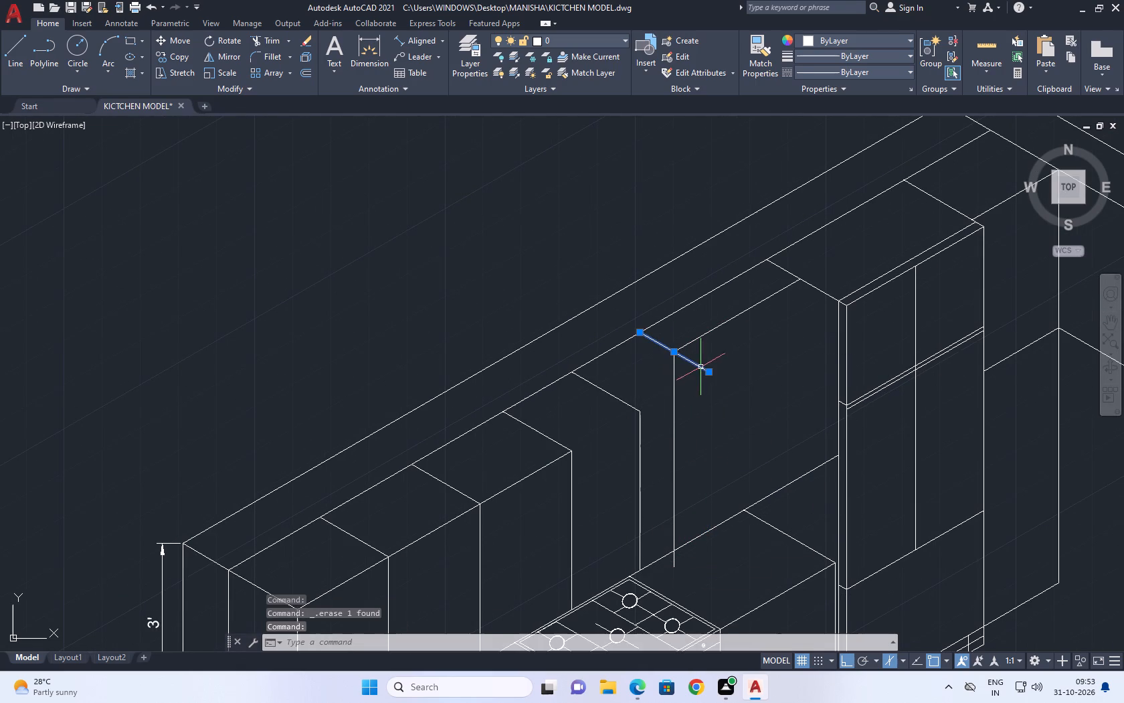
pyautogui.click(713, 372)
pyautogui.click(707, 372)
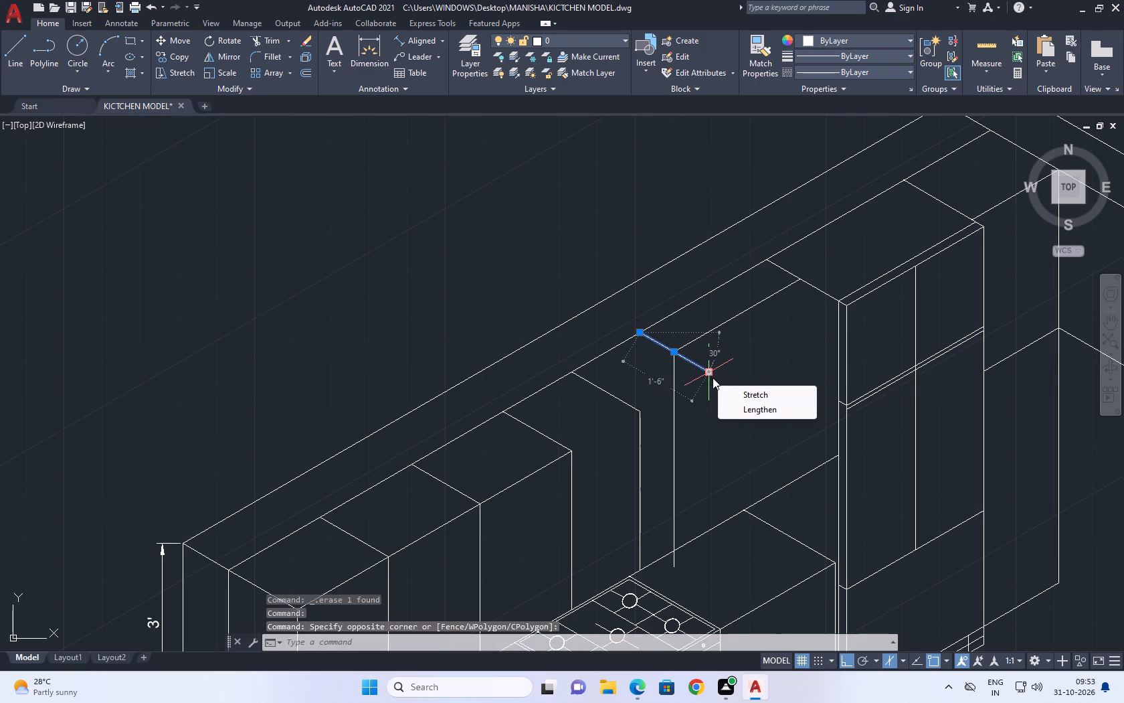
pyautogui.click(708, 372)
pyautogui.click(667, 347)
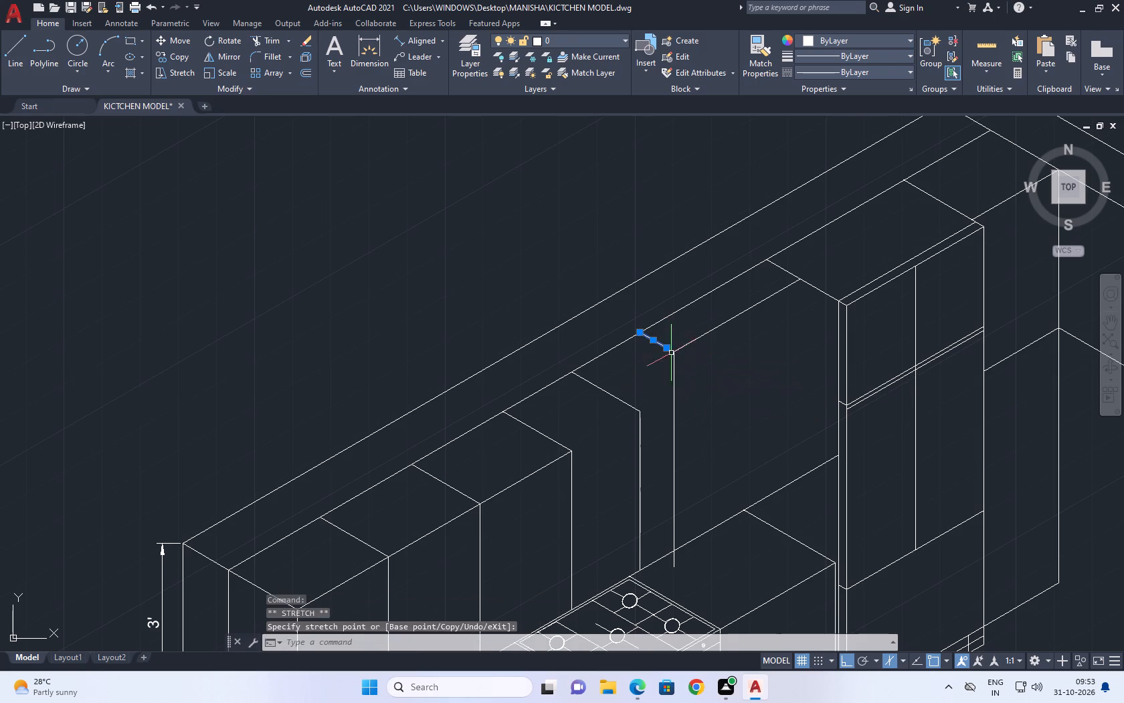
pyautogui.scroll(2, 652, 349)
pyautogui.click(689, 346)
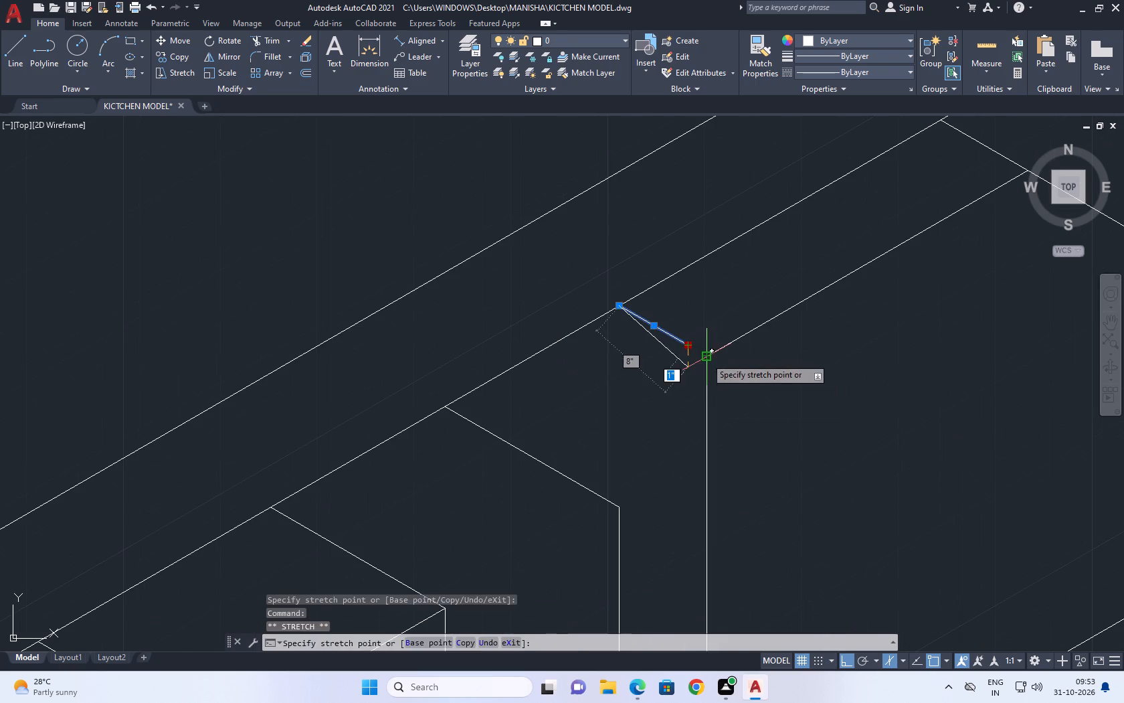
pyautogui.click(706, 358)
pyautogui.press('Escape')
# Draw a vertical line from the new front top edge's end beside the tall cabinet down past the counter's back edge.
pyautogui.scroll(-2, 746, 372)
pyautogui.moveTo(856, 386); pyautogui.dragTo(763, 342, button='middle')
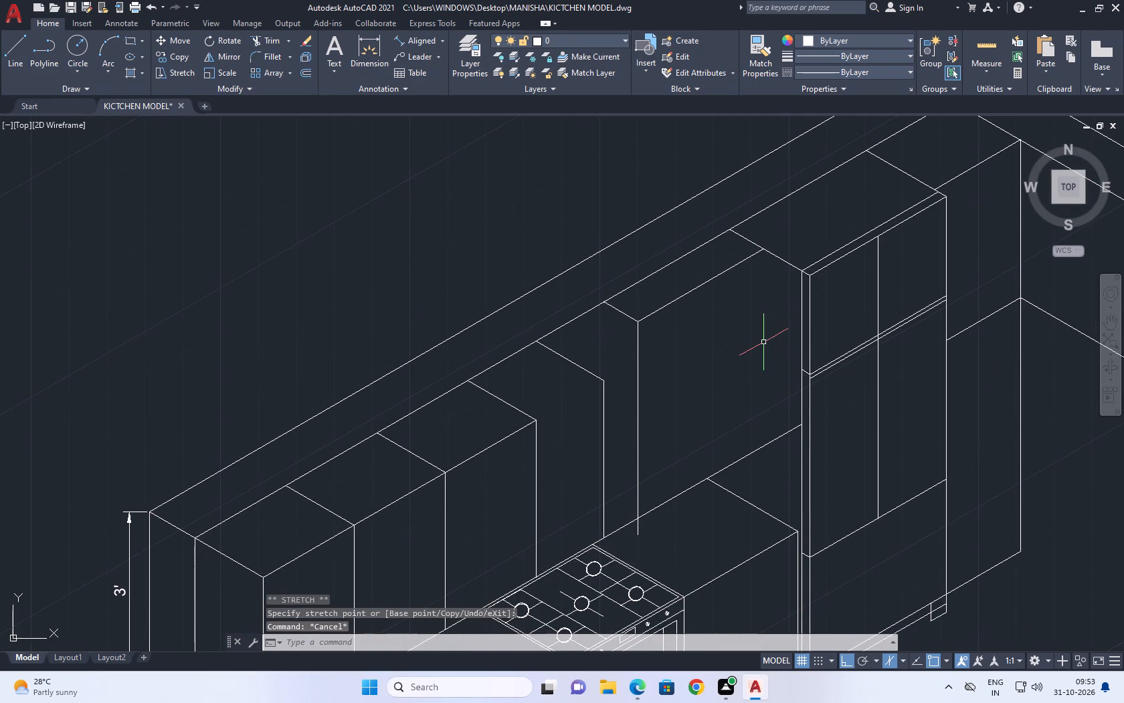
pyautogui.write('L')
pyautogui.press('space')
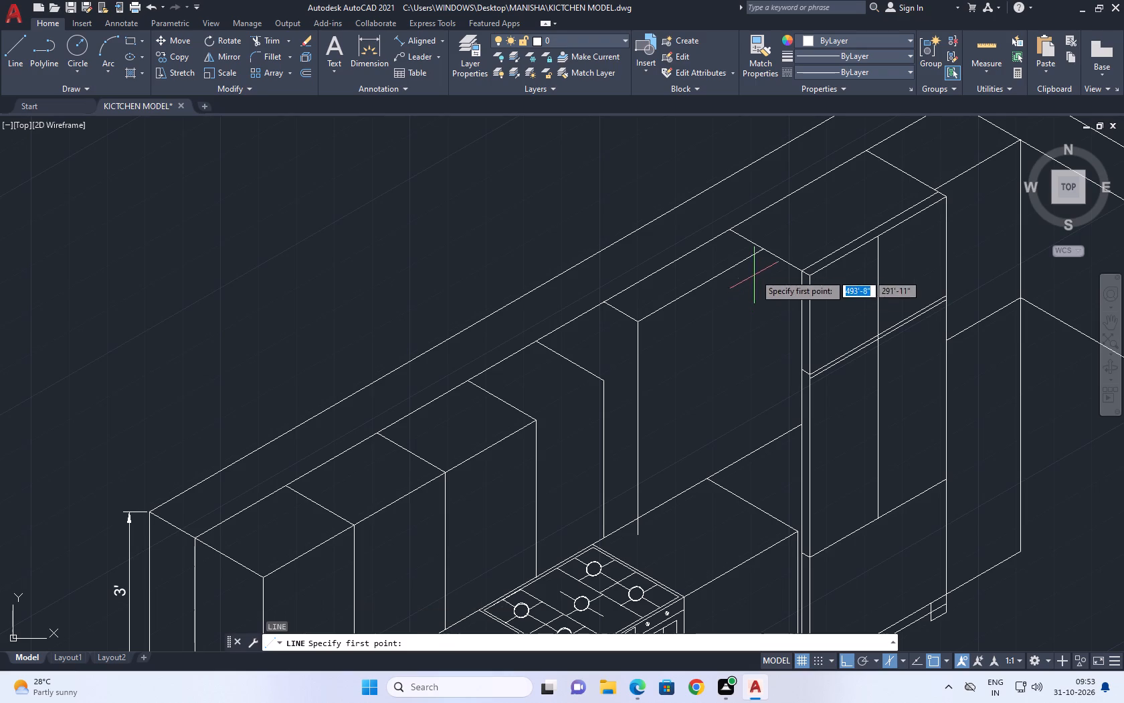
pyautogui.click(758, 248)
pyautogui.click(773, 477)
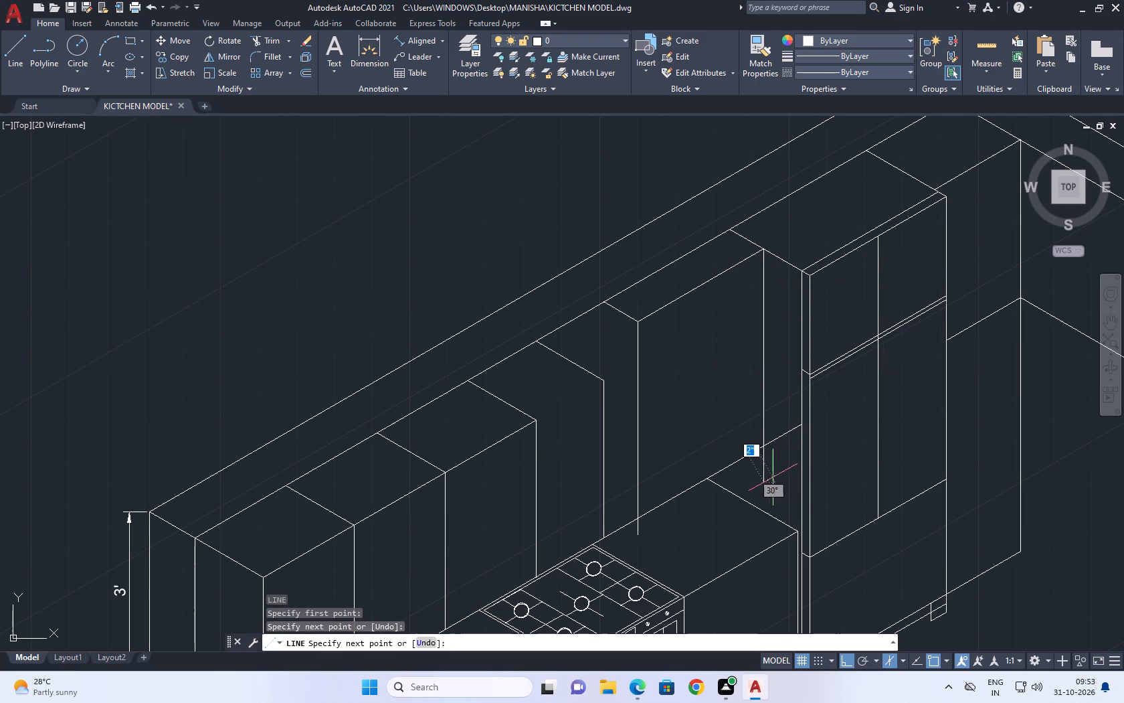
pyautogui.press('Escape')
# Trim the overshoots of the wall cabinet's two front vertical lines below the counter's back edge.
pyautogui.write('TR')
pyautogui.press('space')
pyautogui.click(769, 459)
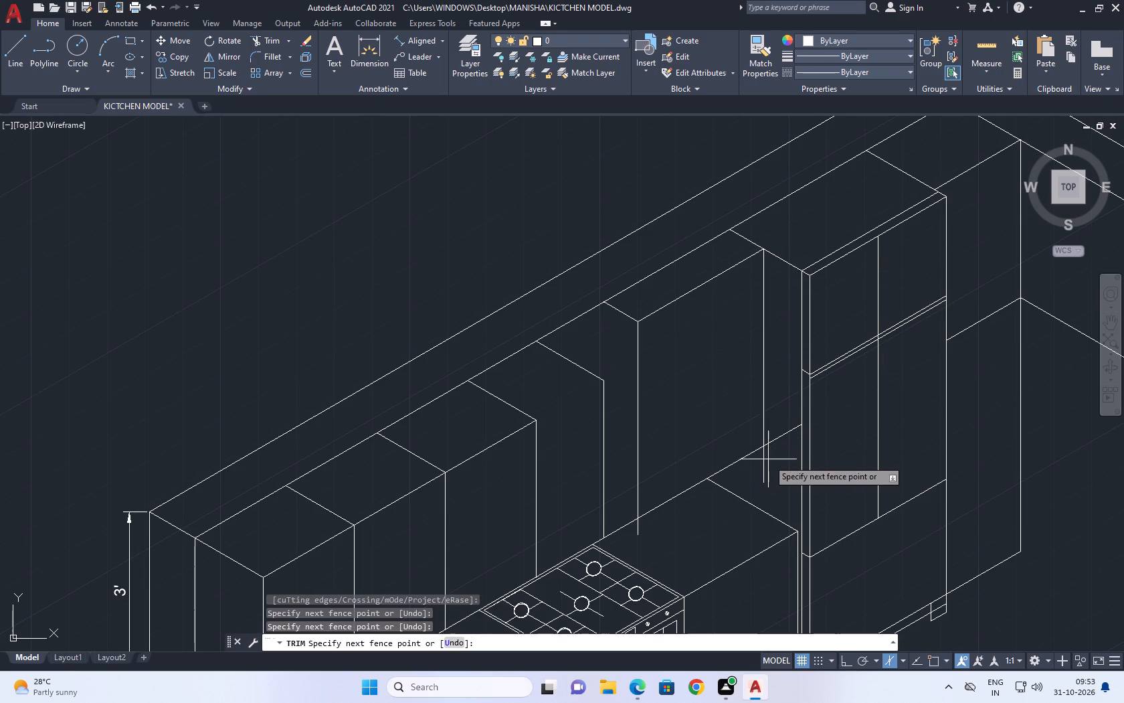
pyautogui.click(763, 464)
pyautogui.click(634, 528)
pyautogui.click(645, 528)
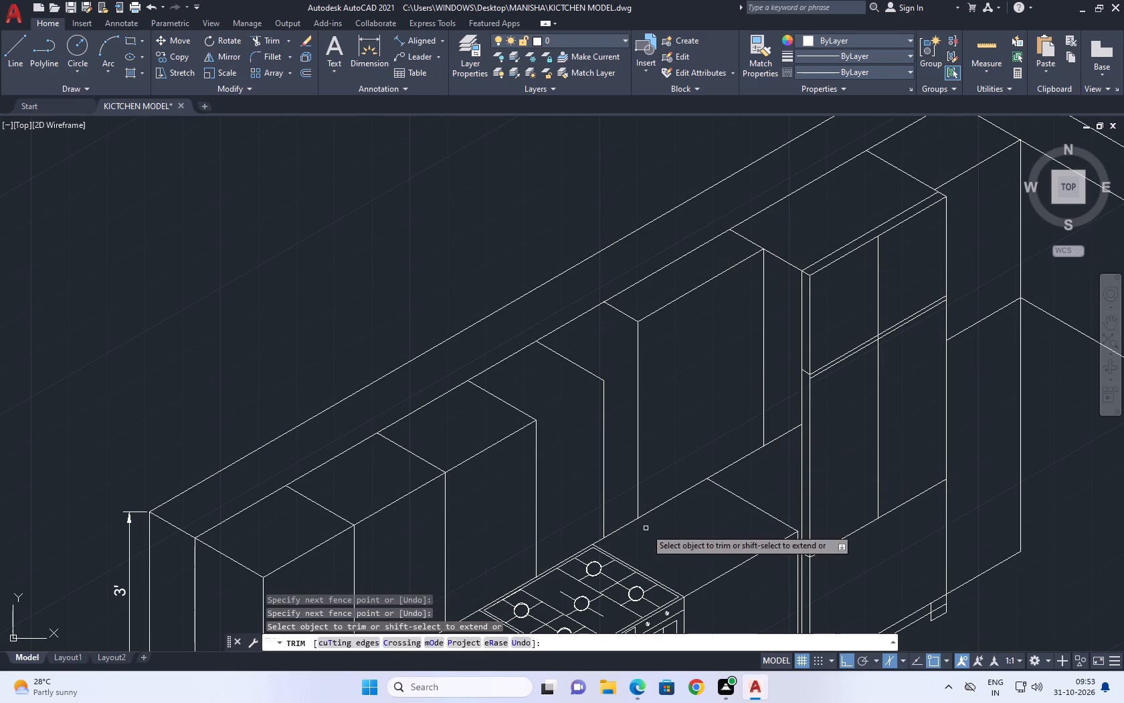
pyautogui.press('Escape')
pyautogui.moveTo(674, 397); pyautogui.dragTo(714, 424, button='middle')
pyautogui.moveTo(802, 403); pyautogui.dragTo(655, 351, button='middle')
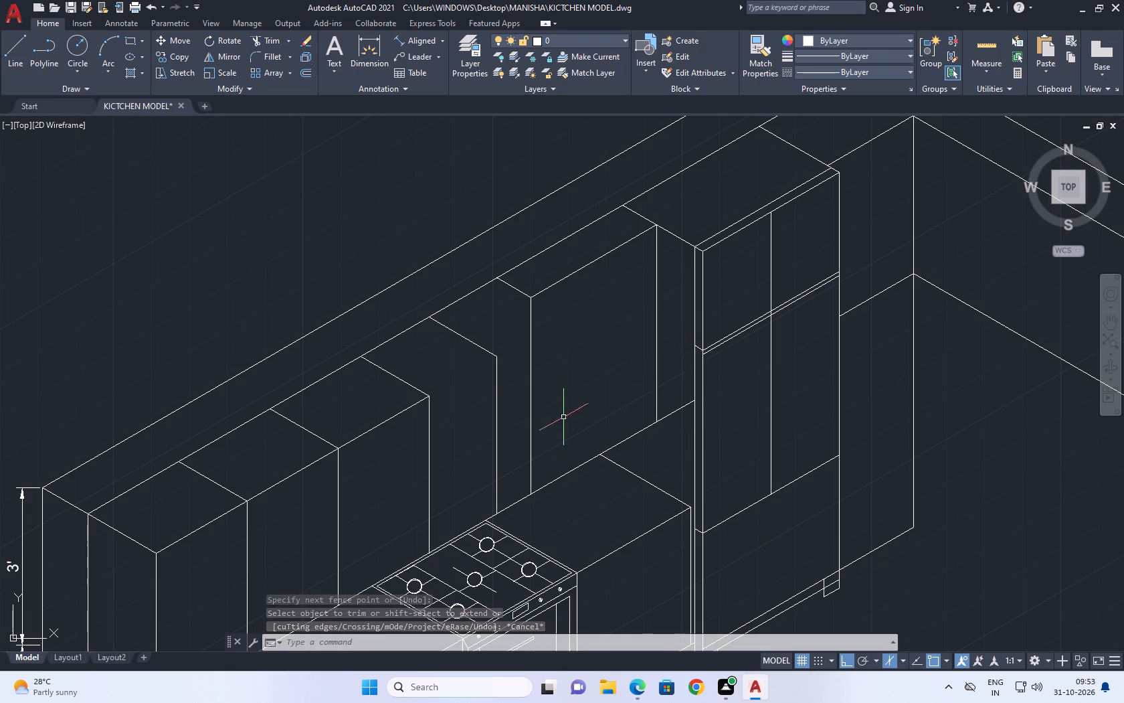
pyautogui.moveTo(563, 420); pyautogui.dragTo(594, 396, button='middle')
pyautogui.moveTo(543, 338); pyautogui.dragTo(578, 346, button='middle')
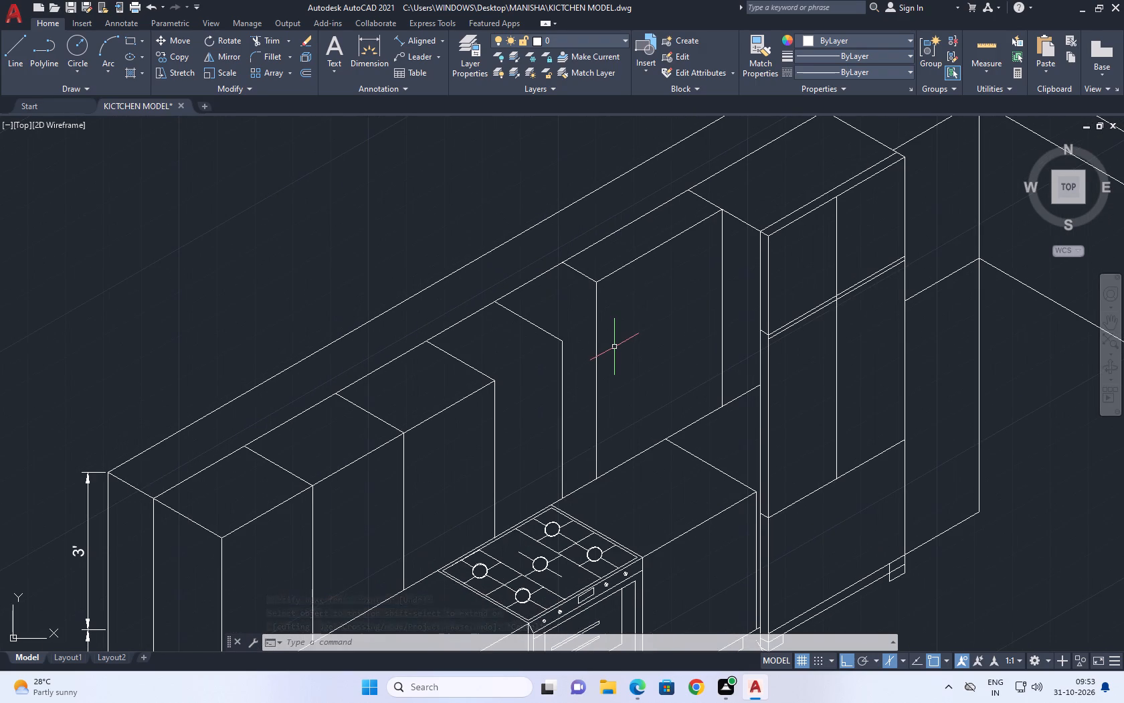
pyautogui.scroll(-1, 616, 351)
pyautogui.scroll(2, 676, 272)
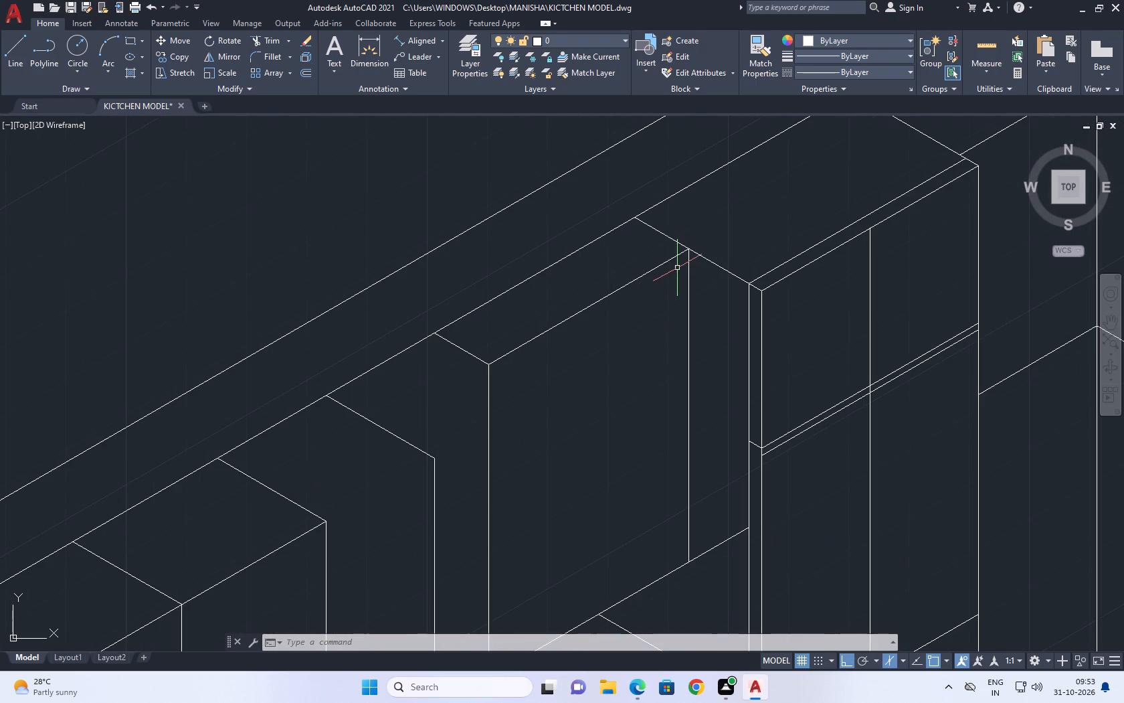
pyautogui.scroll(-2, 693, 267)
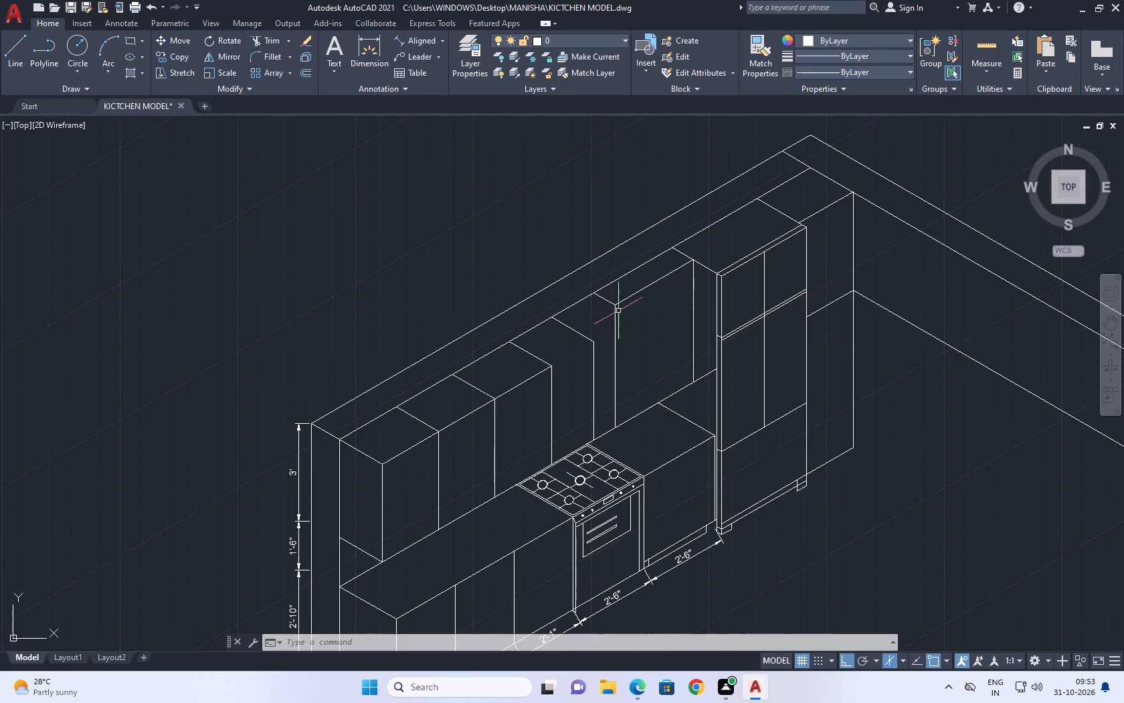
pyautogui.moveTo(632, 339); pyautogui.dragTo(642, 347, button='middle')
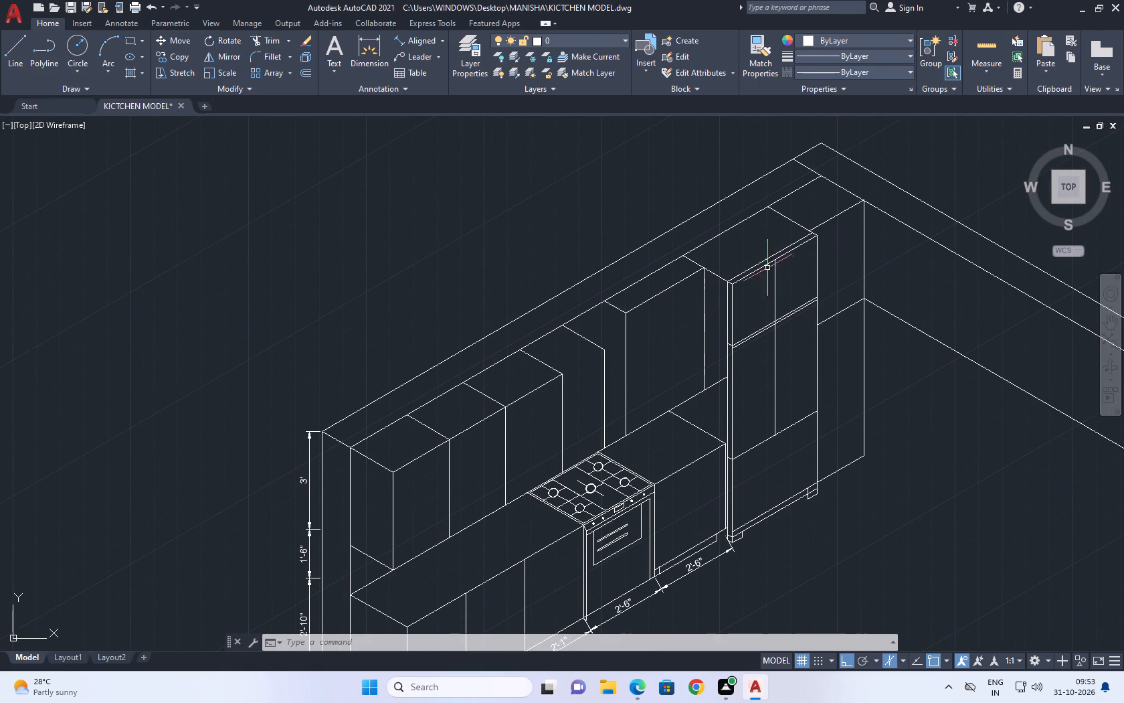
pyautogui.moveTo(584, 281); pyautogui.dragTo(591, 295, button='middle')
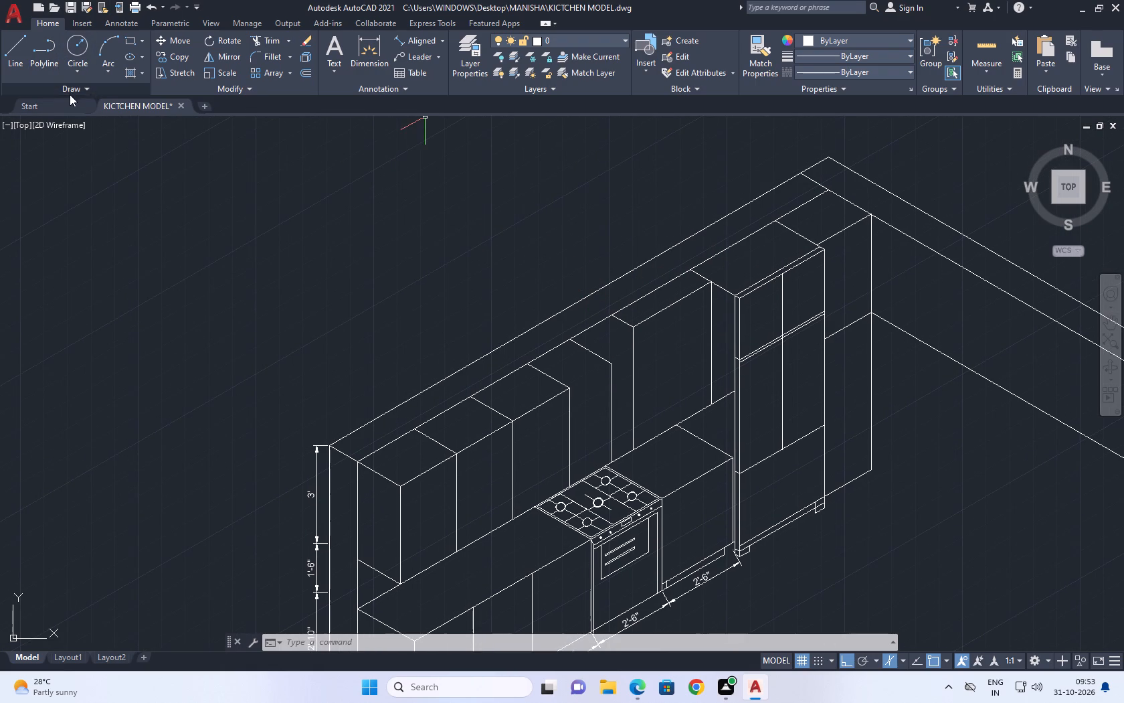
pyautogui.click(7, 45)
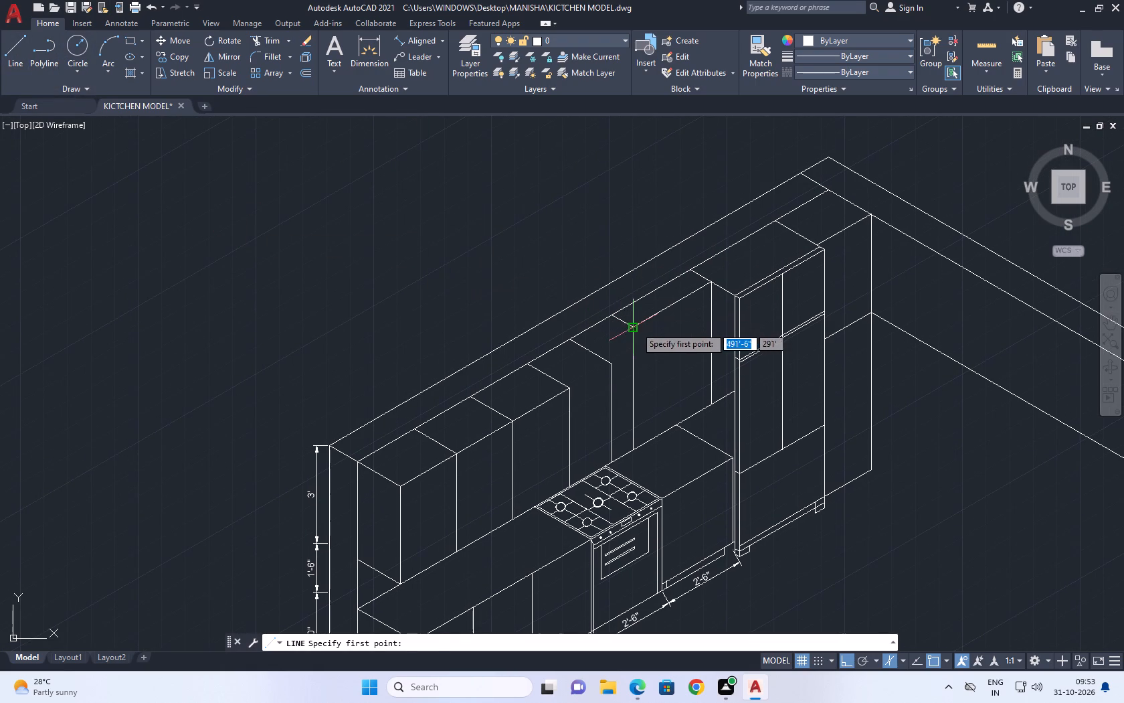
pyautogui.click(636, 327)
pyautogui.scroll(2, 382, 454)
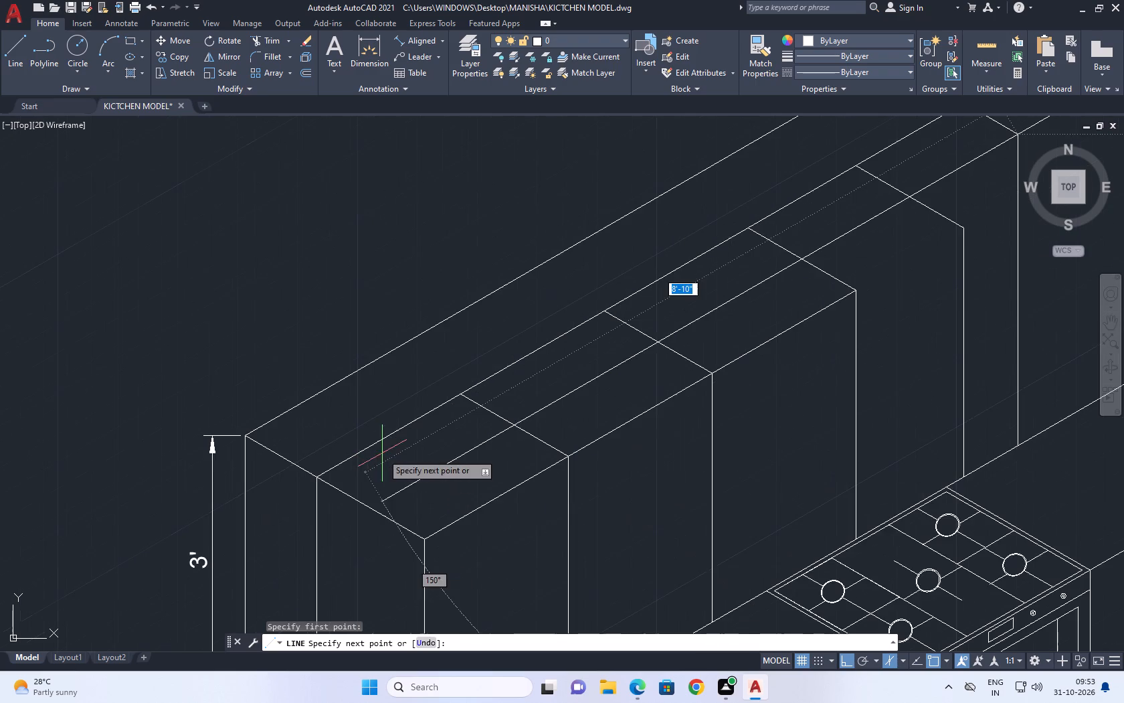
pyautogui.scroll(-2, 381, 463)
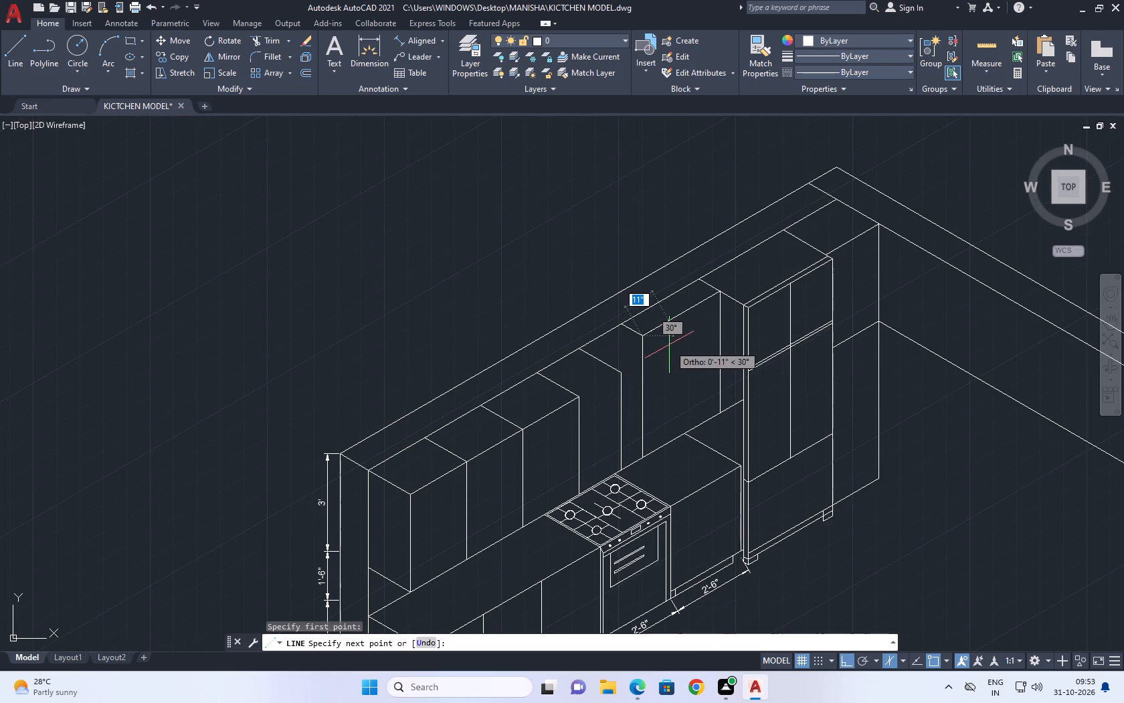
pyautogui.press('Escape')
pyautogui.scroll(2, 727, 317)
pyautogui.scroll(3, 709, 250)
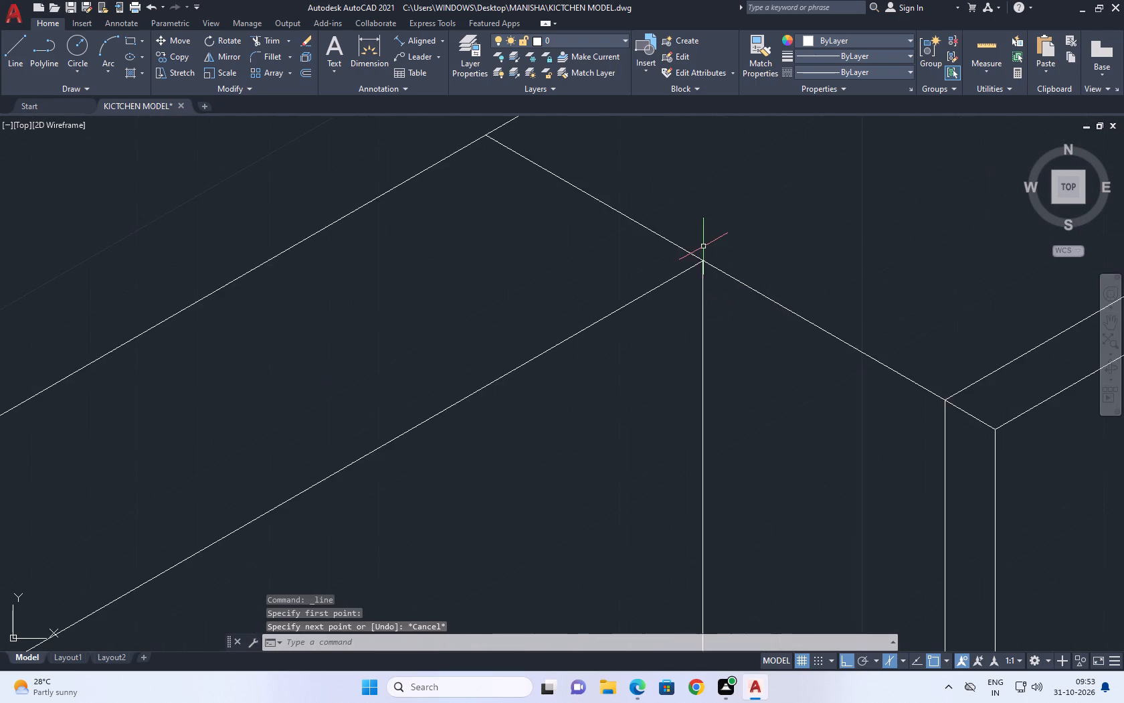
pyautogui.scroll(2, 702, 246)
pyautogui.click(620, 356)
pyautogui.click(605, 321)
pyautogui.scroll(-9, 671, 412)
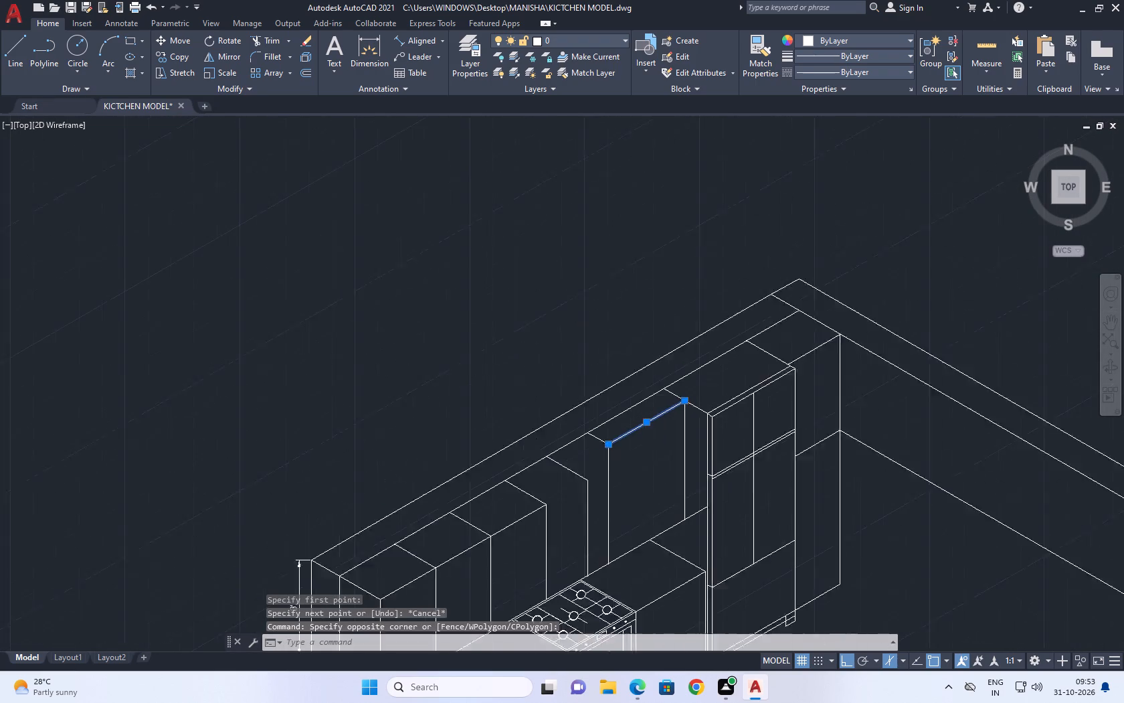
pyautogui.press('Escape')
# Draw a vertical line from the shallower wall cabinet's back top corner down to the counter's back edge behind the stove.
pyautogui.moveTo(730, 426); pyautogui.dragTo(684, 260, button='middle')
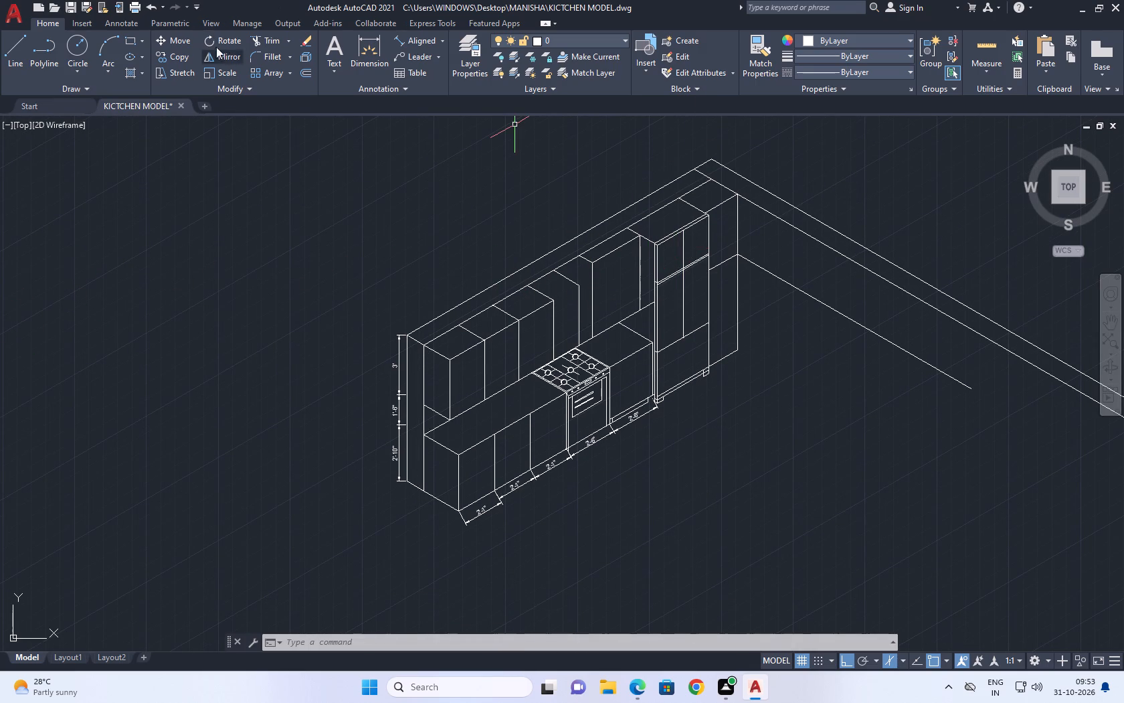
pyautogui.click(9, 48)
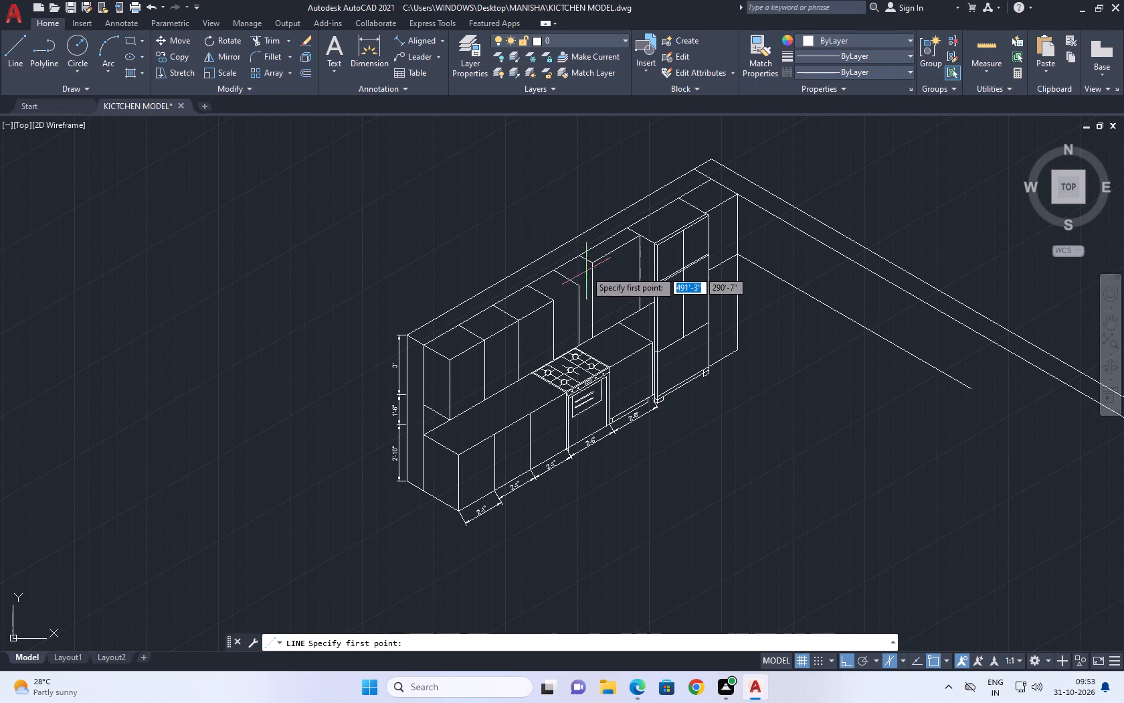
pyautogui.click(575, 256)
pyautogui.scroll(2, 575, 347)
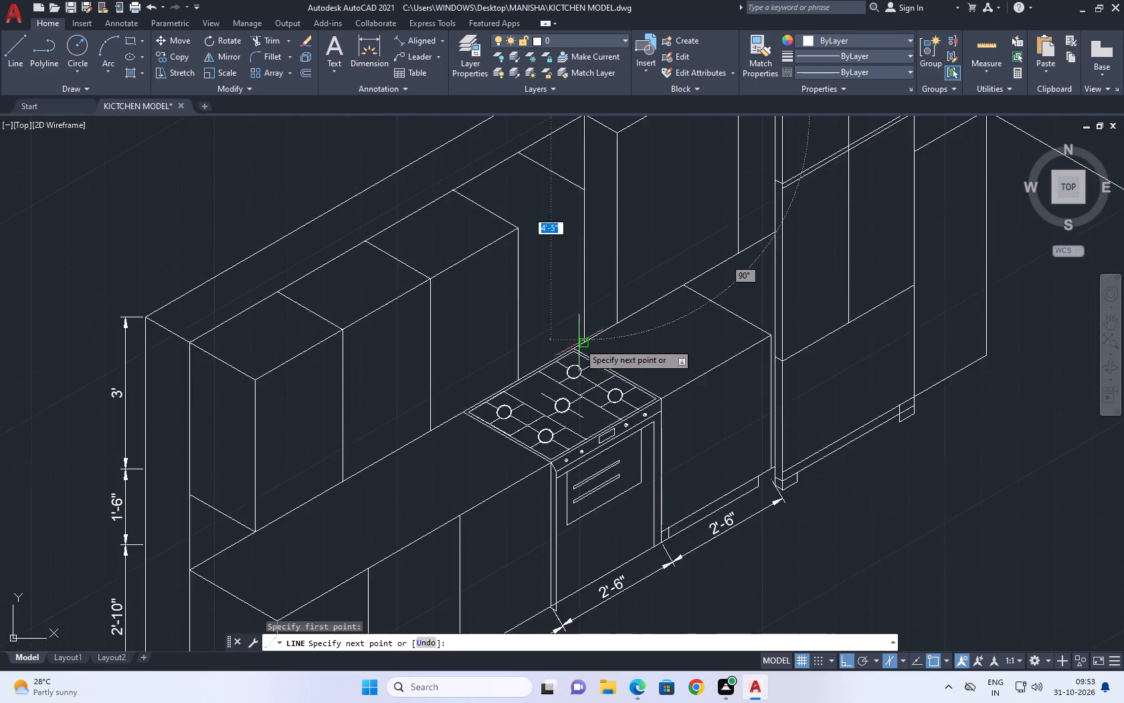
pyautogui.scroll(1, 580, 343)
pyautogui.click(588, 346)
pyautogui.rightClick(620, 283)
pyautogui.click(659, 299)
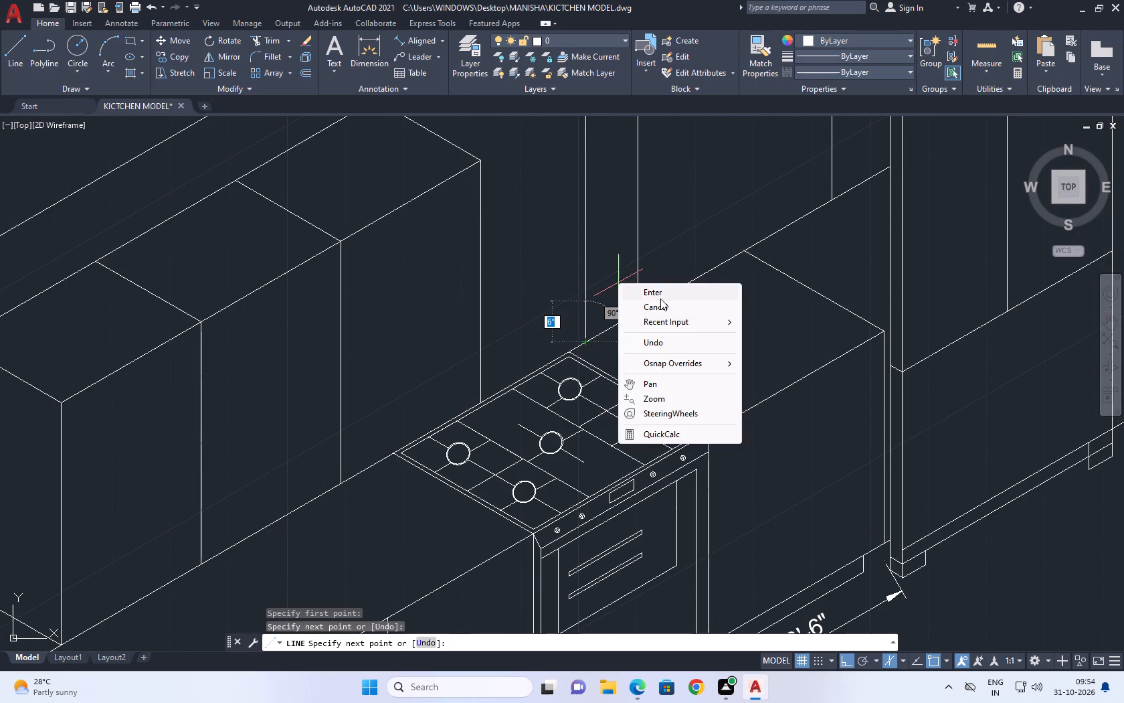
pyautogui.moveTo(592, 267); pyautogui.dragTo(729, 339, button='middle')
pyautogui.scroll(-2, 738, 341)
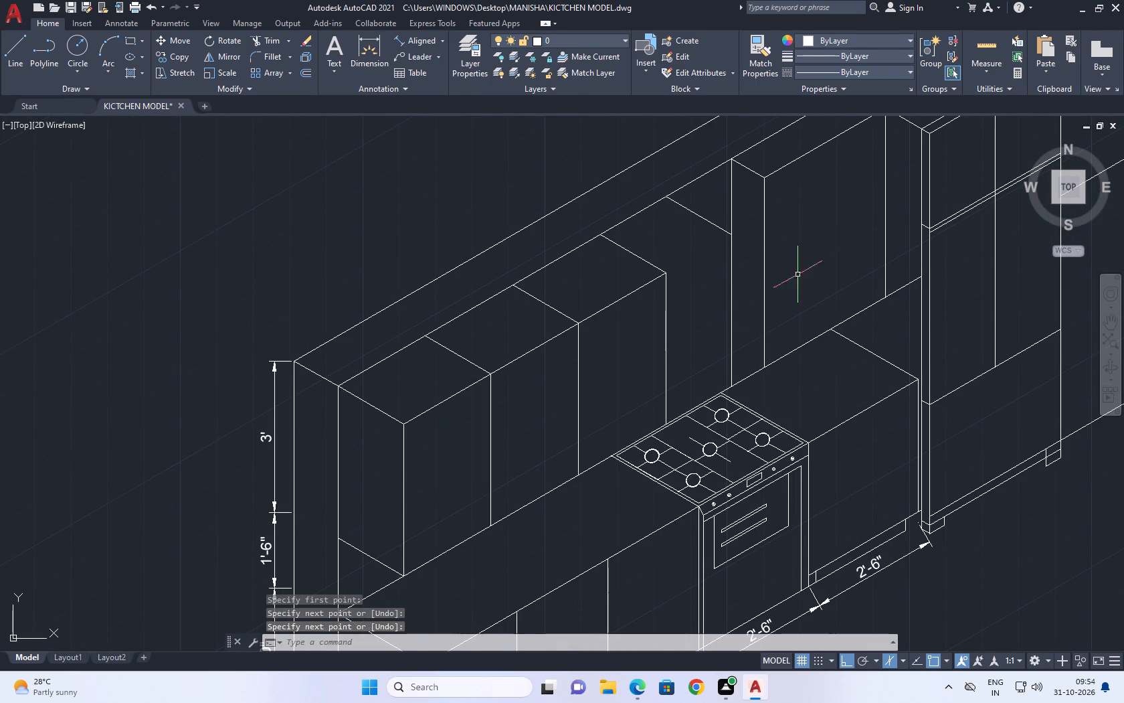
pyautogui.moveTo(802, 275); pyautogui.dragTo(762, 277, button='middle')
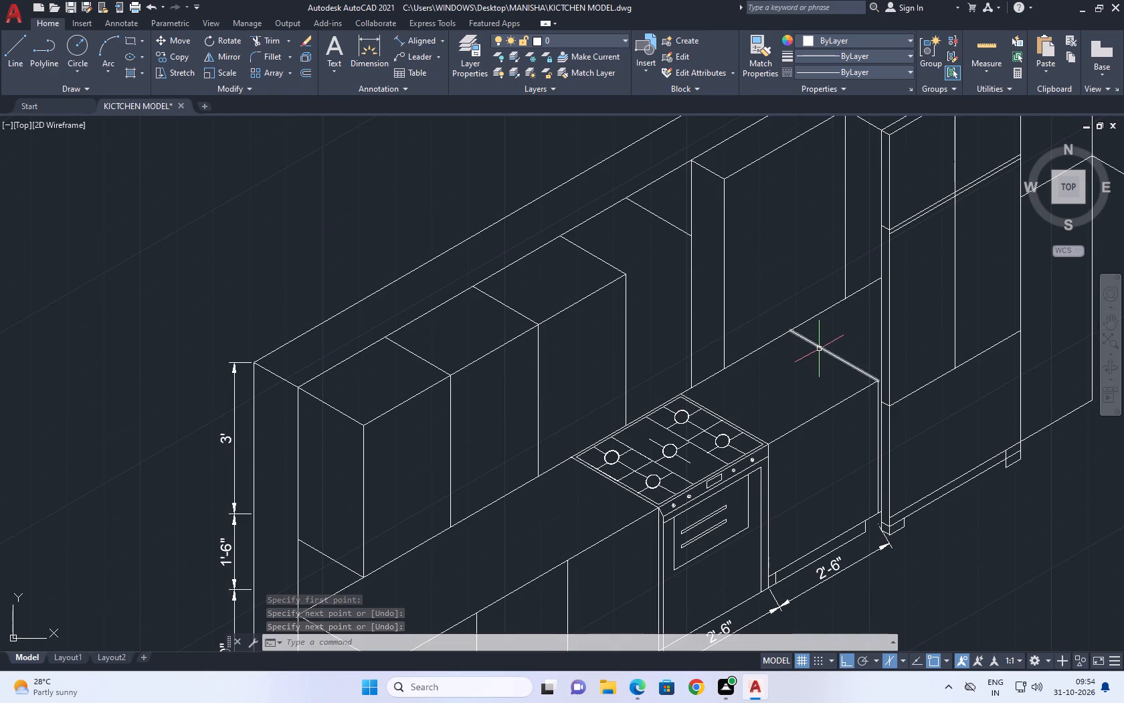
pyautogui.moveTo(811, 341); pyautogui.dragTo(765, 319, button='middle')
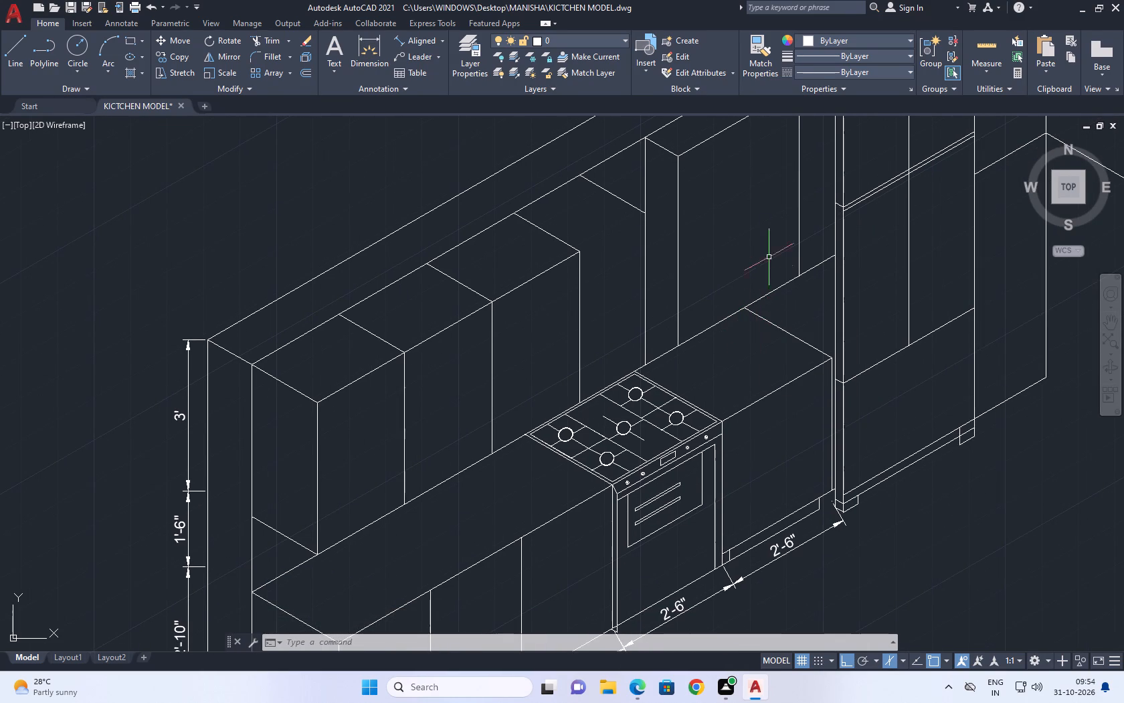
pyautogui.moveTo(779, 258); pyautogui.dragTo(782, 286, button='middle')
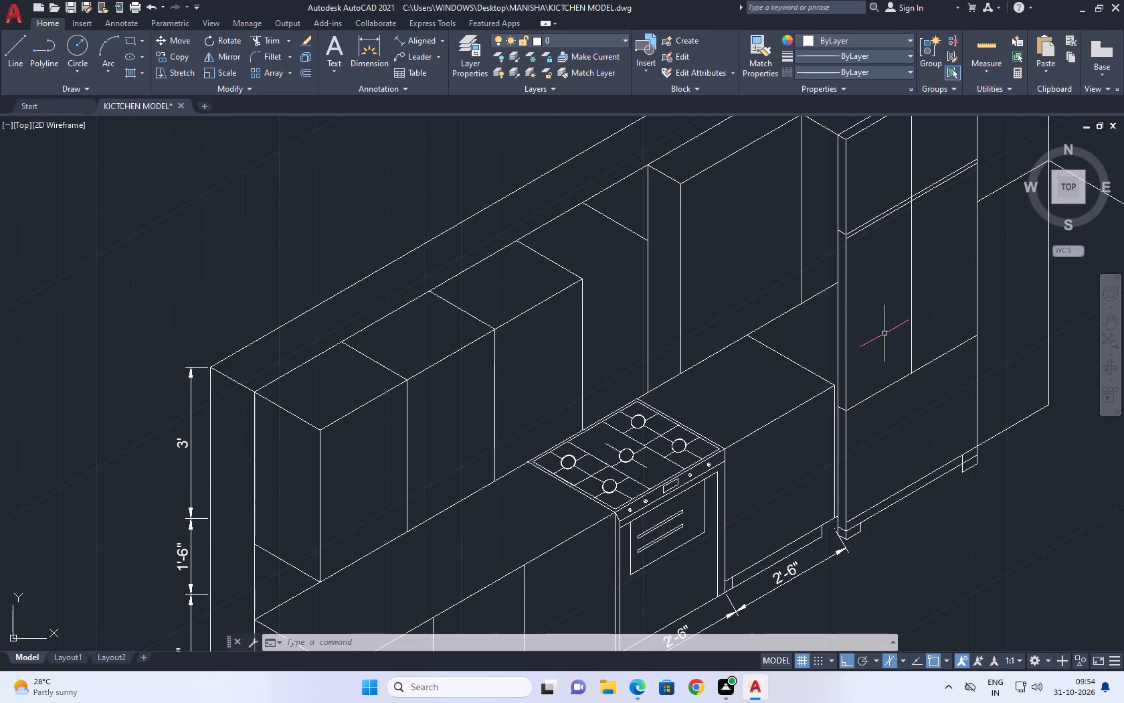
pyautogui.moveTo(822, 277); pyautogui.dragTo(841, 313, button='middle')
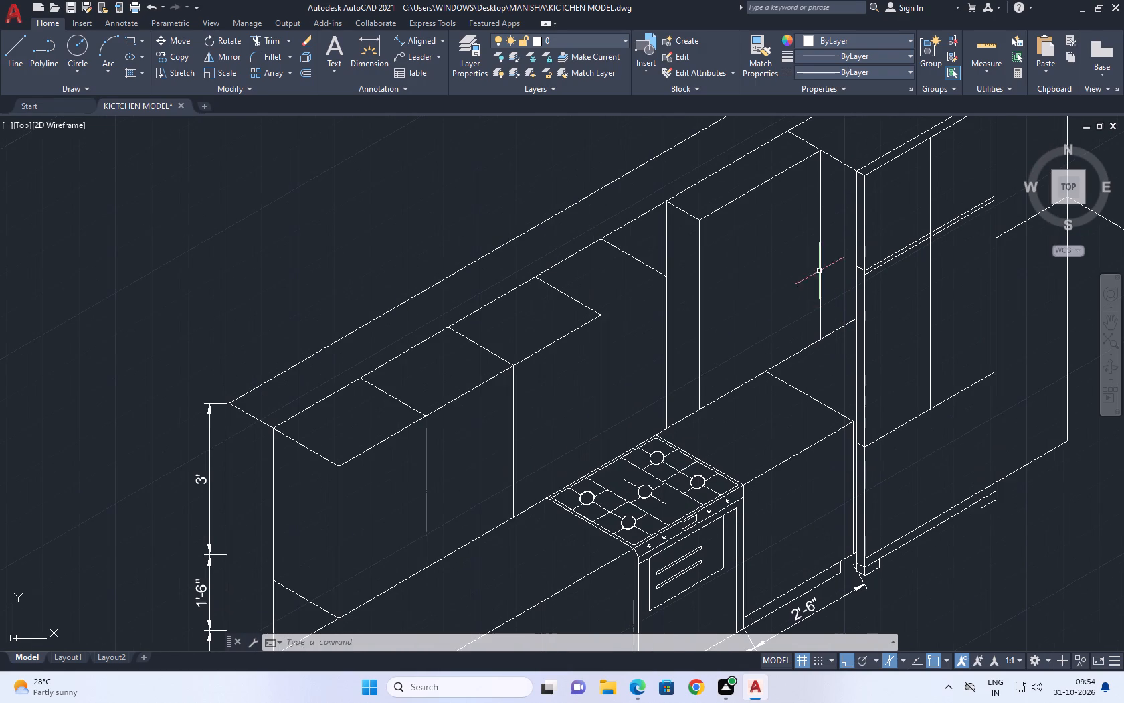
# Draw a short line continuing the countertop's front edge from its corner beside the tall cabinet past that cabinet's near vertical edge.
pyautogui.click(7, 46)
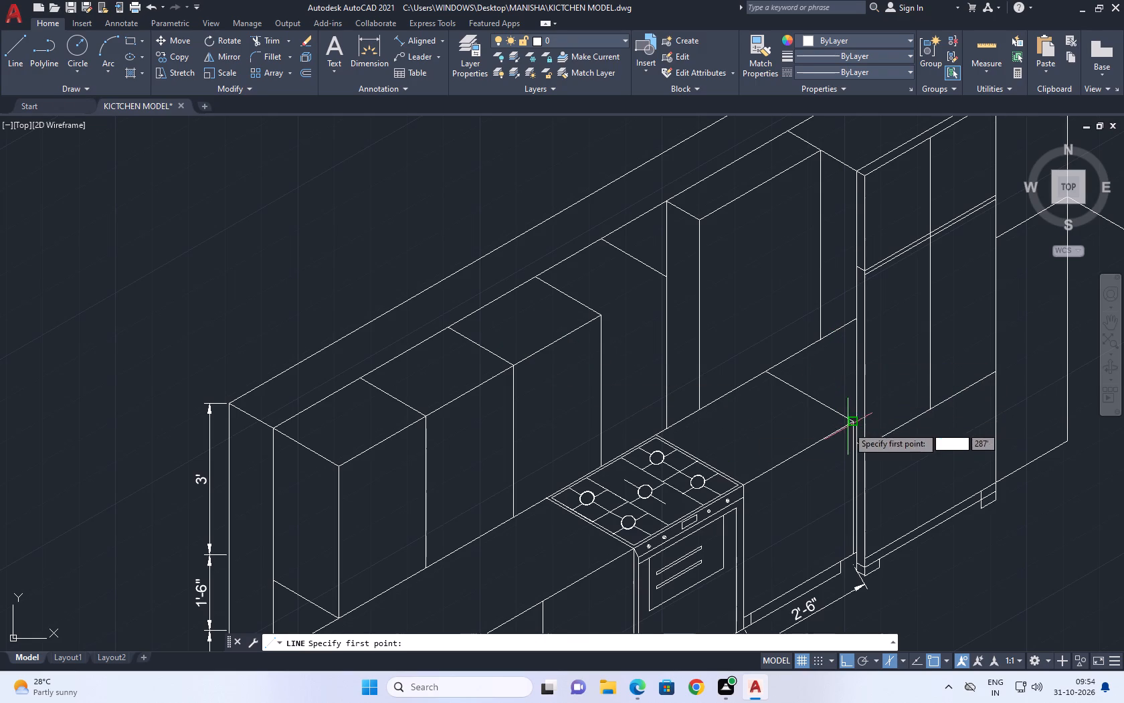
pyautogui.scroll(4, 846, 425)
pyautogui.click(855, 411)
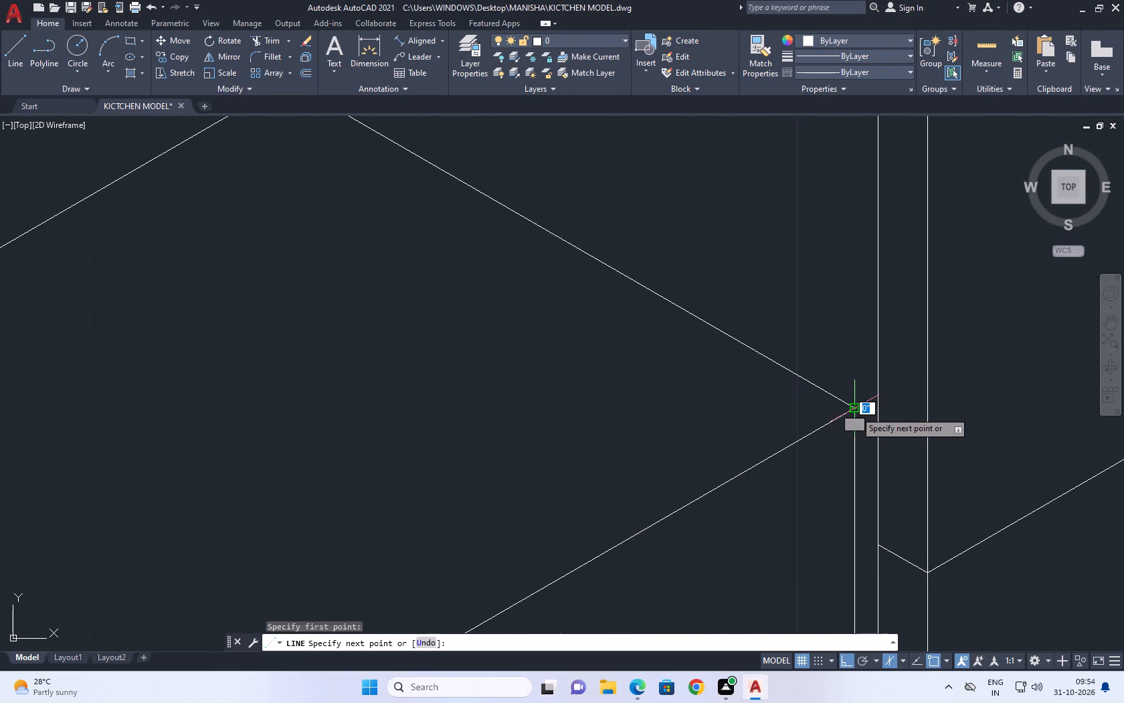
pyautogui.click(915, 360)
pyautogui.rightClick(913, 356)
pyautogui.click(948, 364)
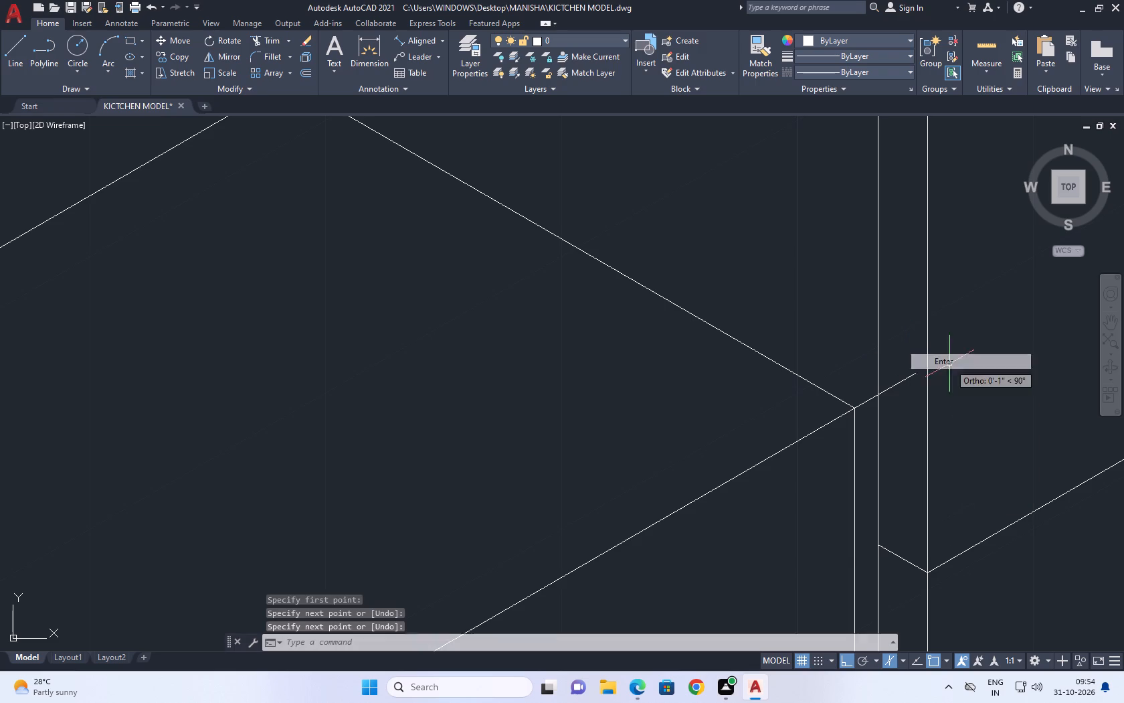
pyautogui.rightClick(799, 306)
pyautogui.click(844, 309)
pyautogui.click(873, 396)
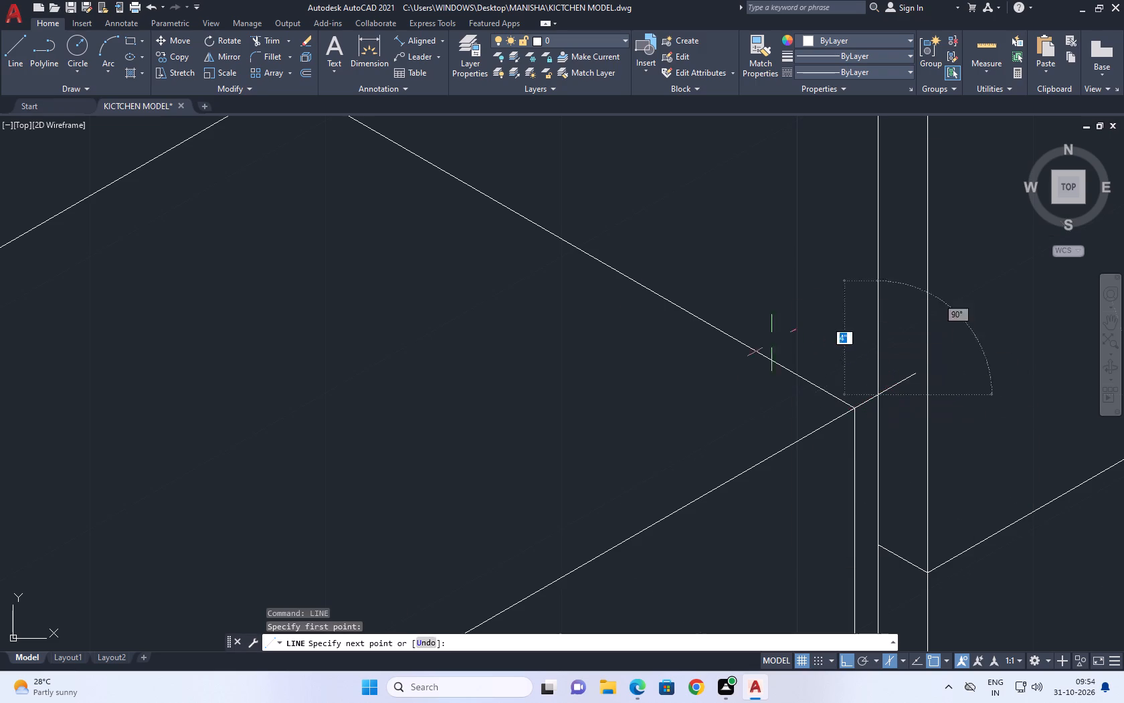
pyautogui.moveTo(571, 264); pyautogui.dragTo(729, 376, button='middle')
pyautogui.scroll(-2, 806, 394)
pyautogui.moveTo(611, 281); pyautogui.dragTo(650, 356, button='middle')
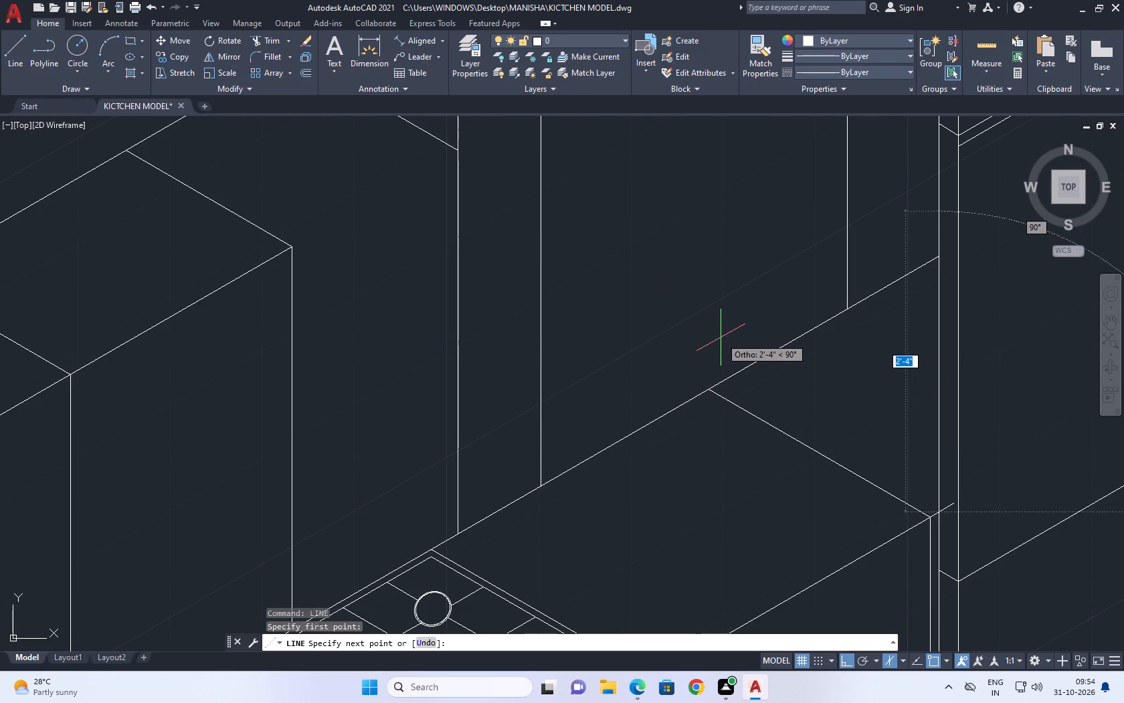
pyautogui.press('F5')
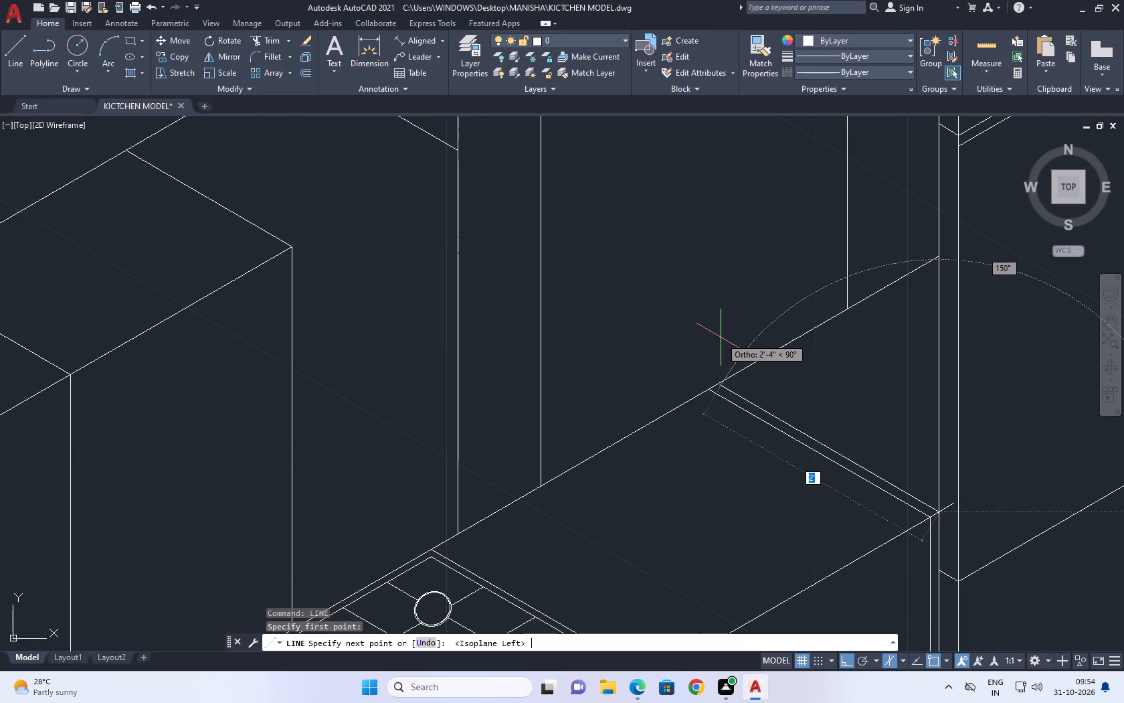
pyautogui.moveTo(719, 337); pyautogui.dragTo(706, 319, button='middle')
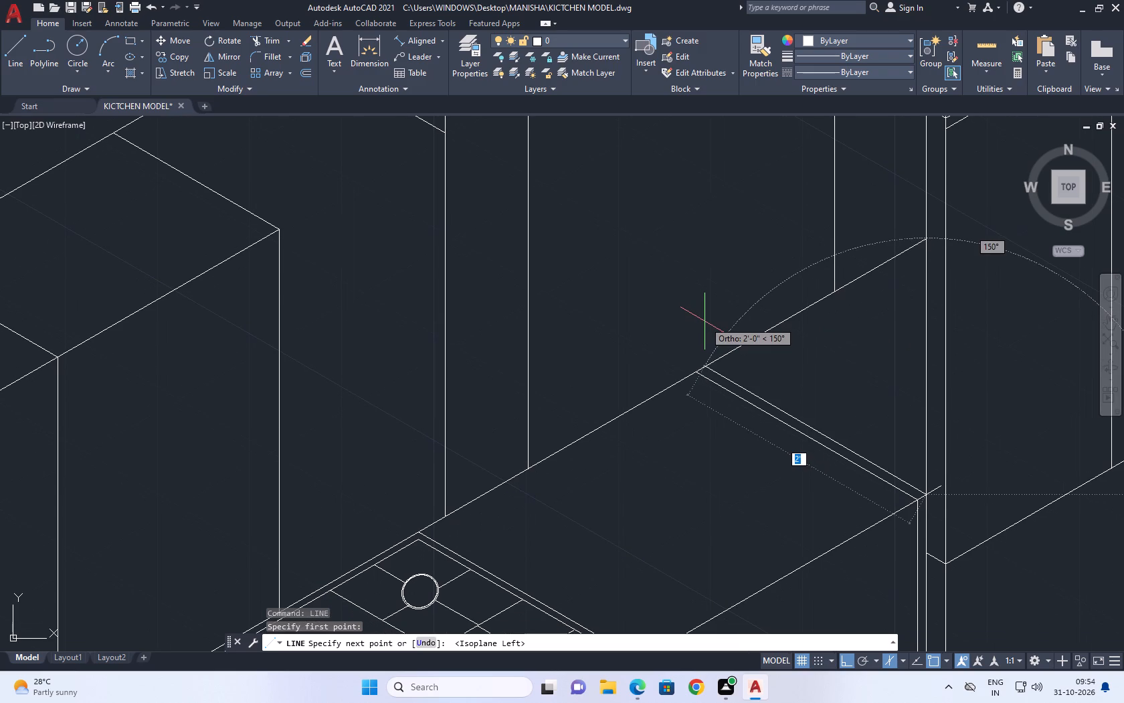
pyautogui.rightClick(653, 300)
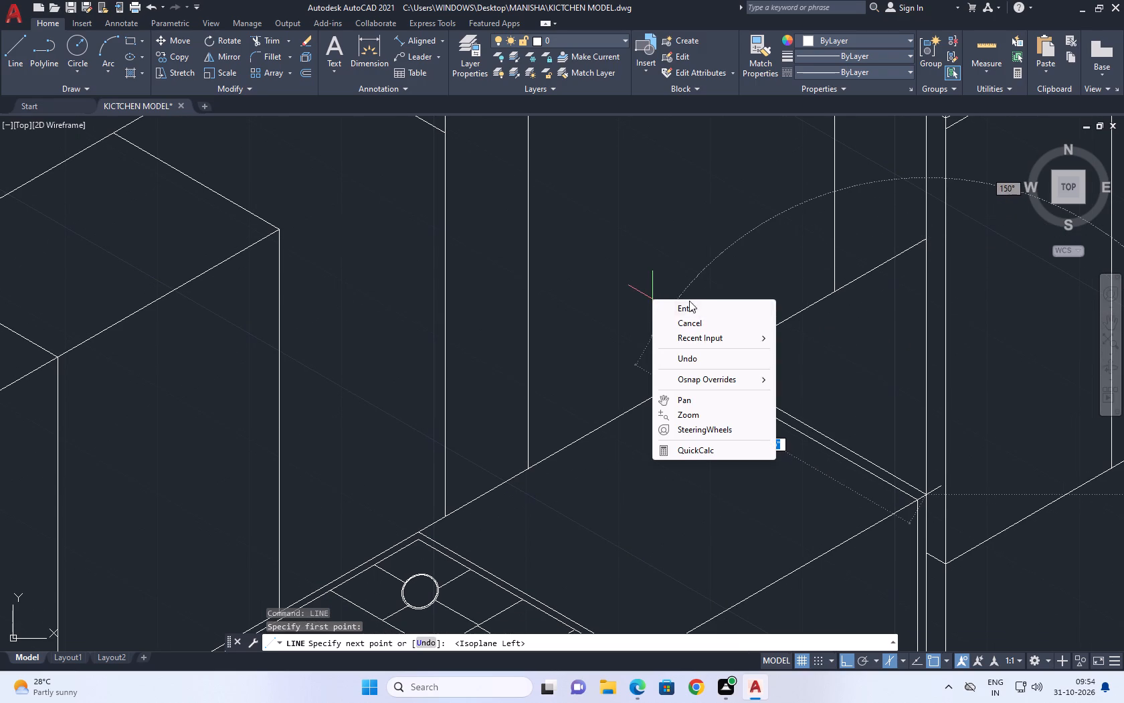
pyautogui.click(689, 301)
# Draw a line from where the countertop's front extension meets the tall cabinet's near edge, parallel to the counter's side edge, past its back edge.
pyautogui.rightClick(614, 243)
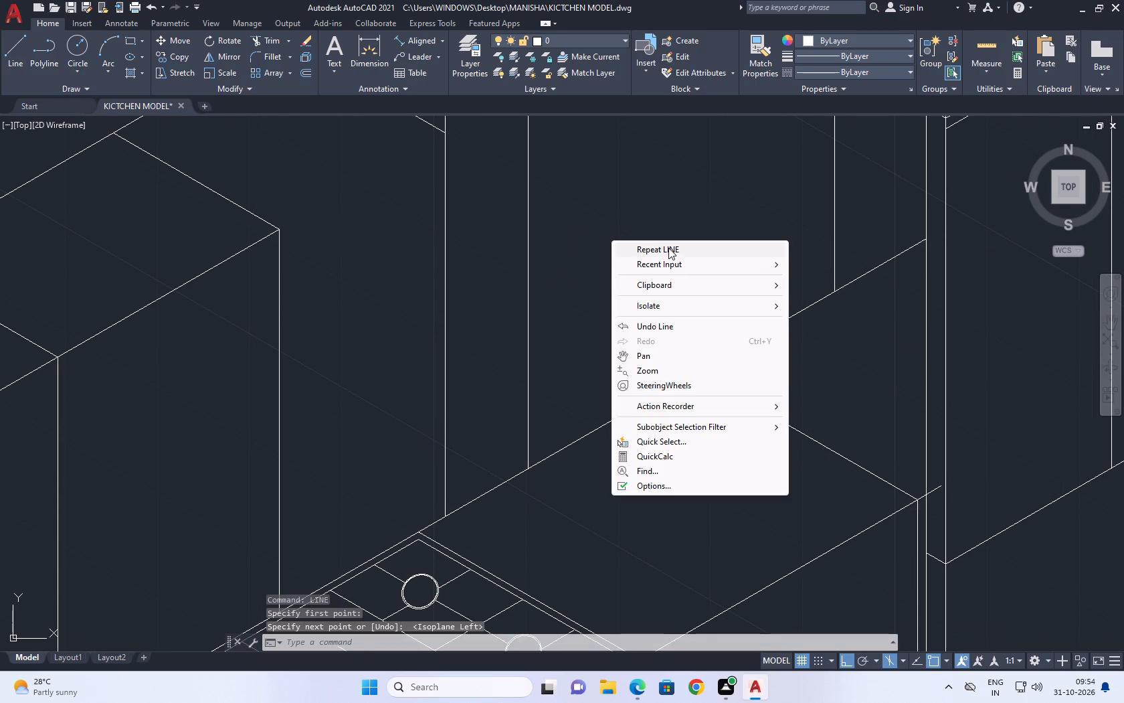
pyautogui.click(668, 248)
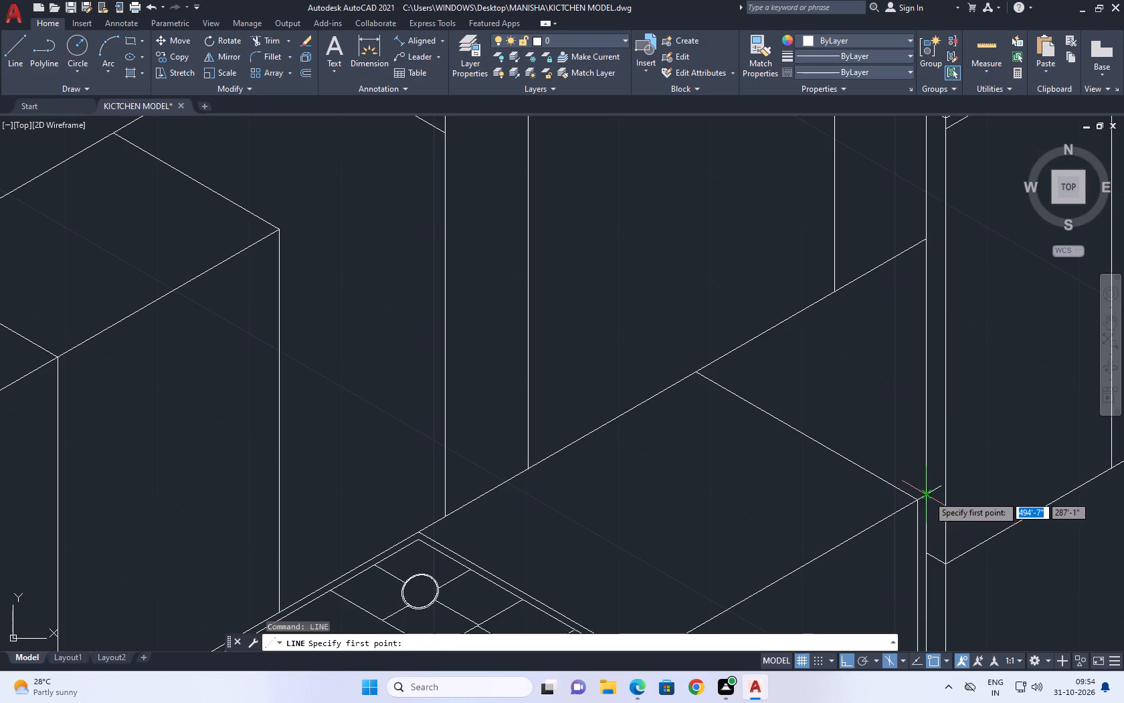
pyautogui.click(929, 494)
pyautogui.click(631, 309)
pyautogui.moveTo(640, 284); pyautogui.dragTo(630, 277, button='right')
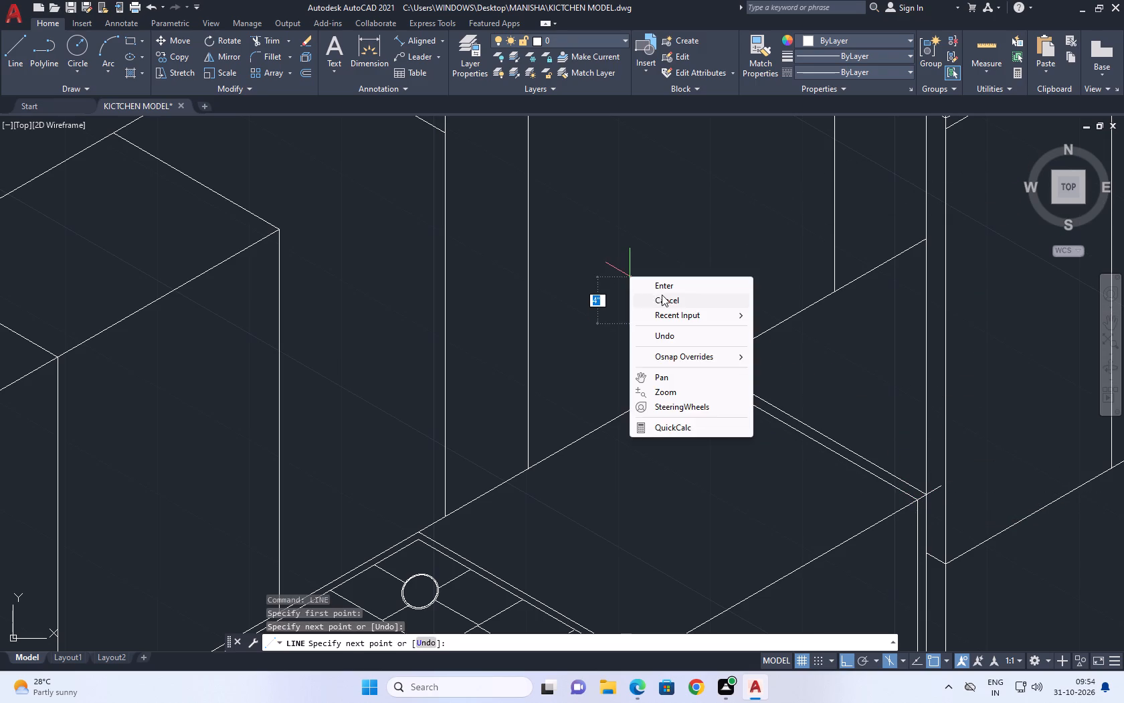
pyautogui.click(664, 295)
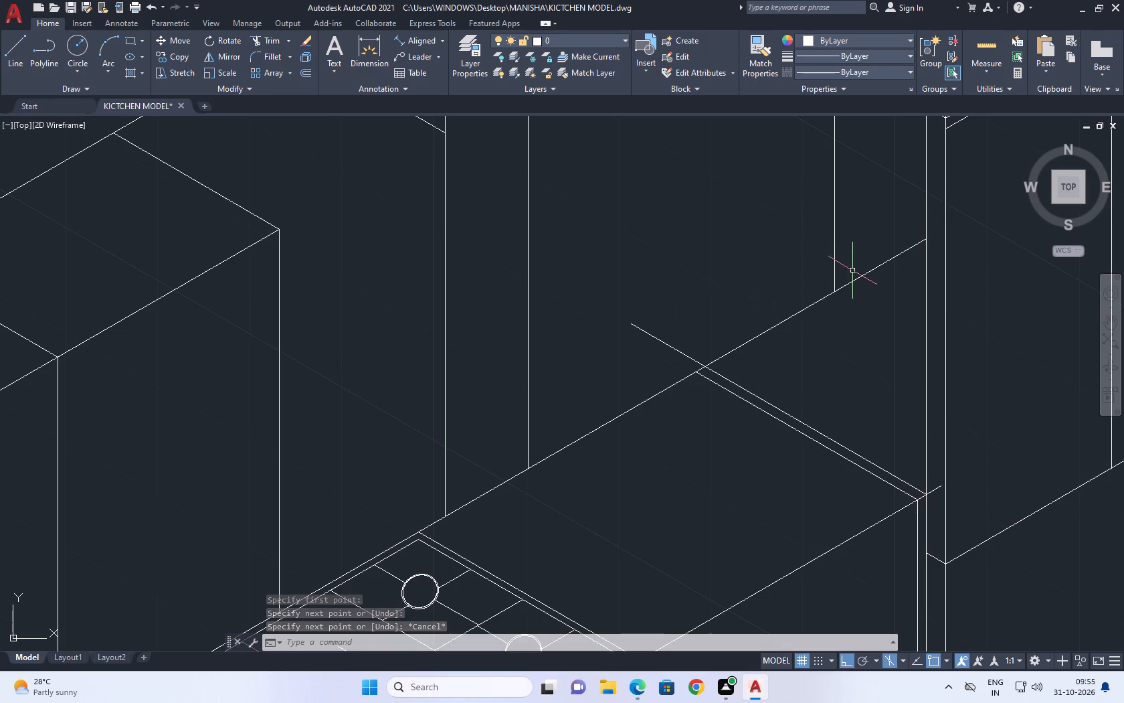
# Trim the counter's back edge between the wall cabinet and tall cabinet, plus the overshoots of the new side edge and front extension.
pyautogui.moveTo(852, 266); pyautogui.dragTo(849, 333, button='middle')
pyautogui.scroll(-1, 847, 326)
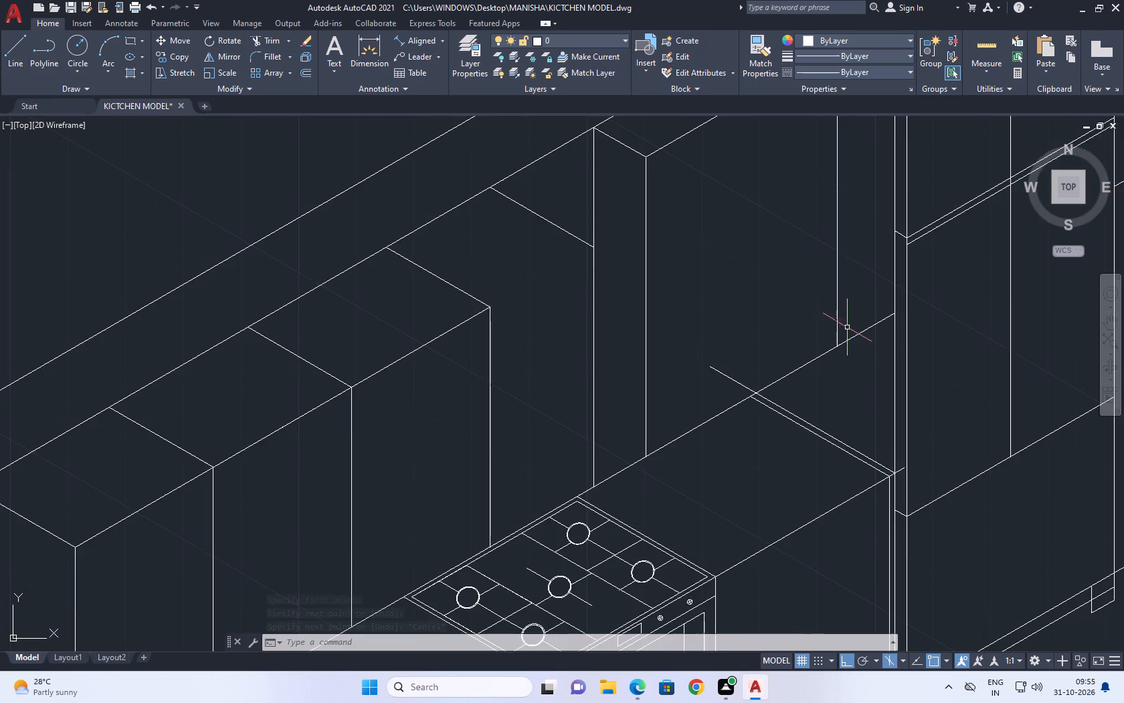
pyautogui.scroll(-2, 847, 327)
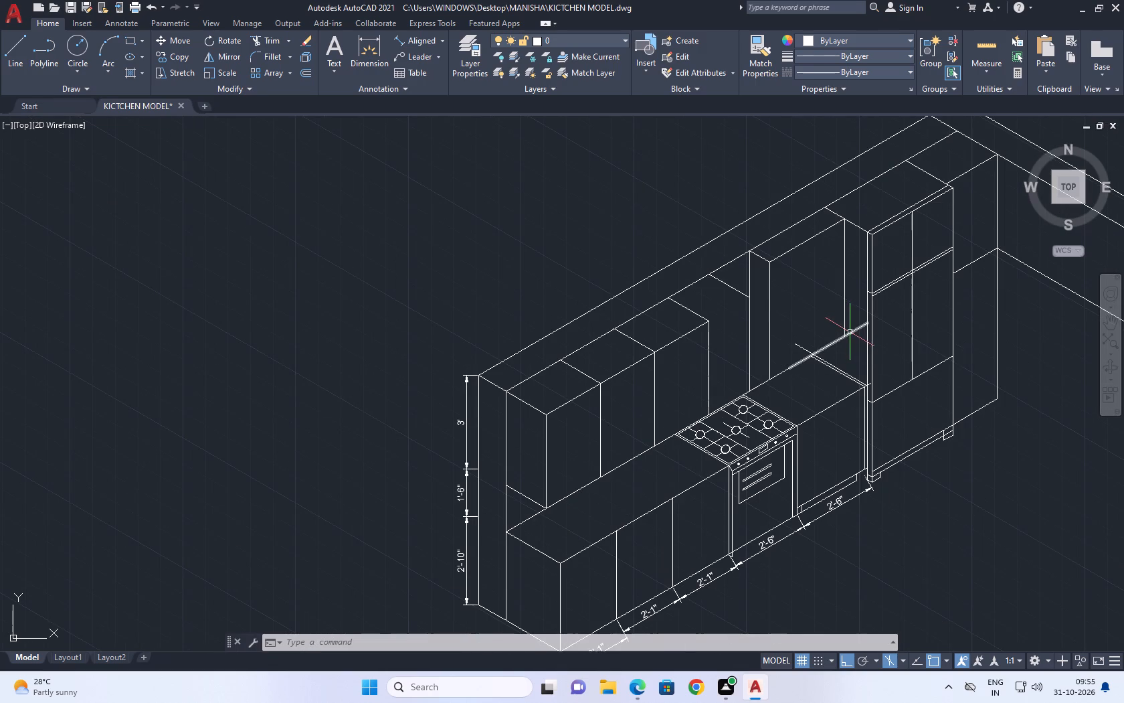
pyautogui.moveTo(855, 332); pyautogui.dragTo(778, 294, button='middle')
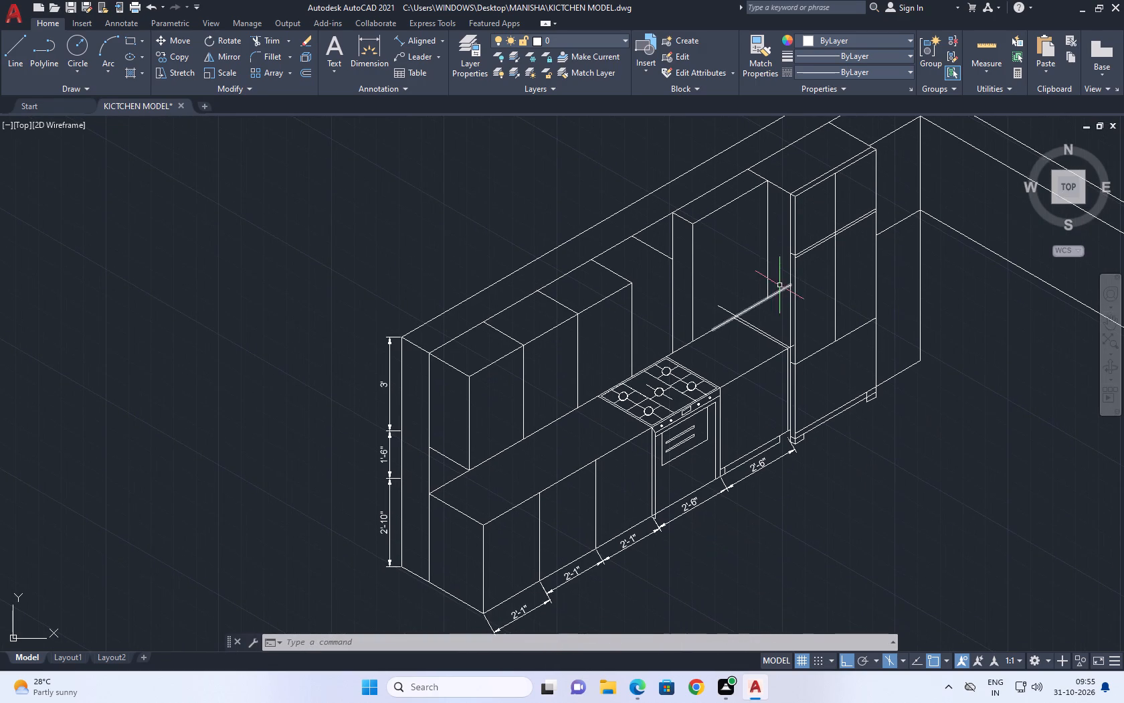
pyautogui.click(264, 38)
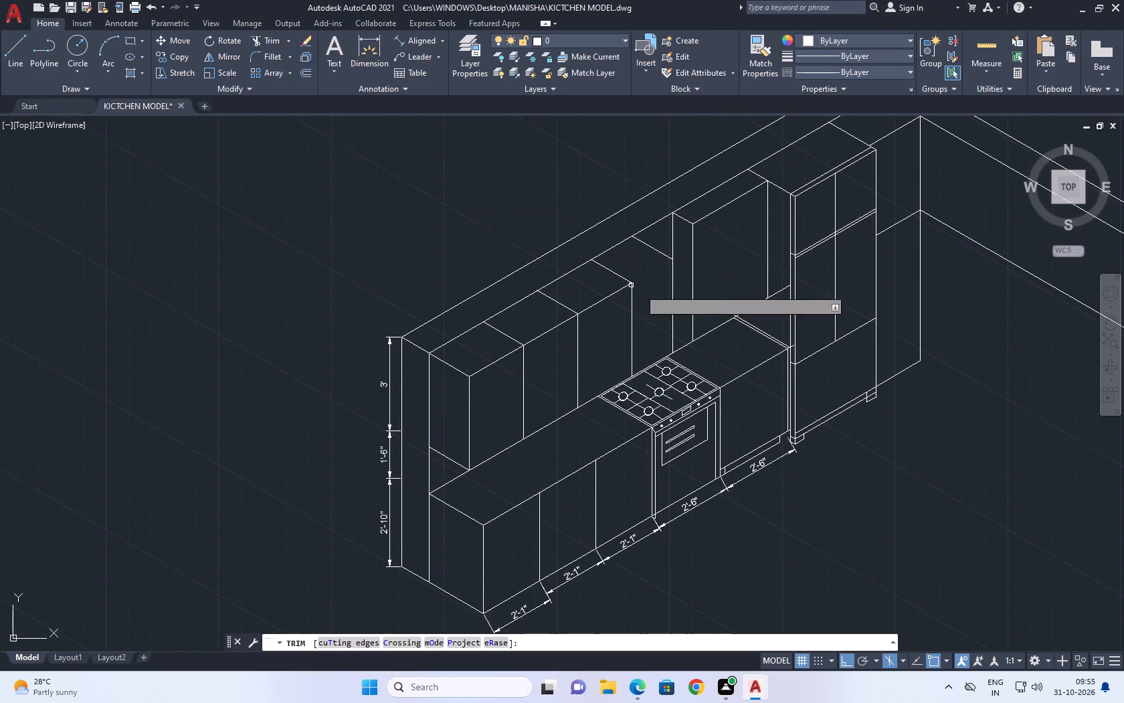
pyautogui.click(783, 292)
pyautogui.scroll(2, 701, 316)
pyautogui.click(755, 289)
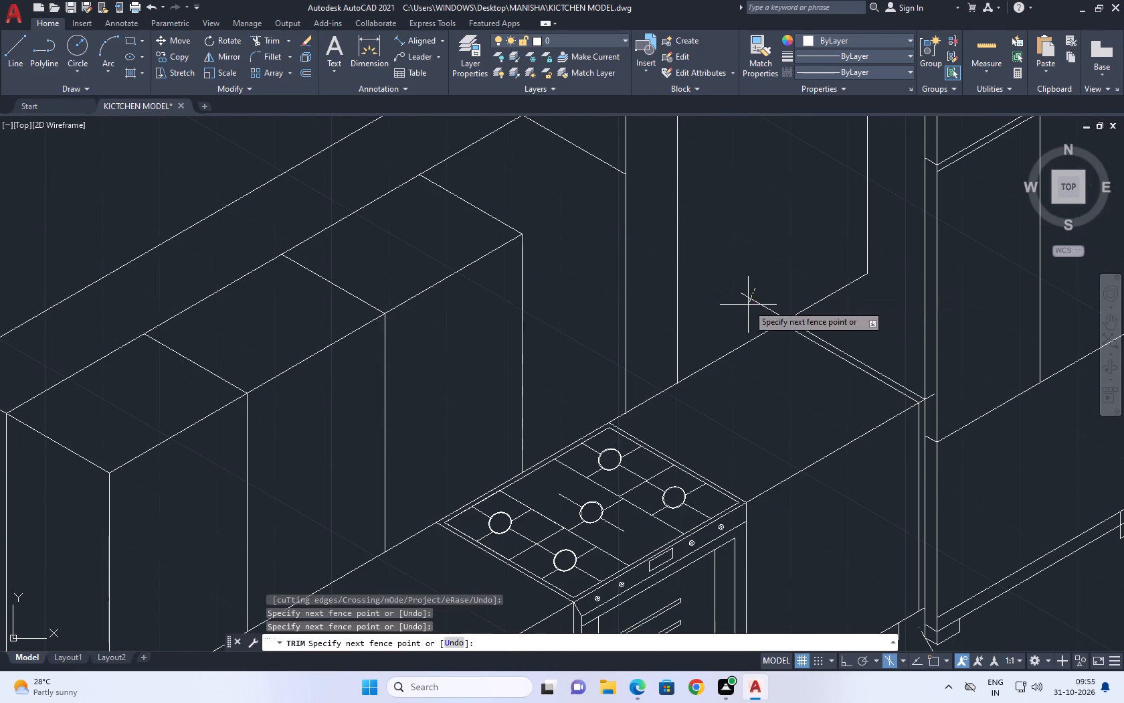
pyautogui.click(747, 307)
pyautogui.moveTo(791, 294); pyautogui.dragTo(698, 347, button='middle')
pyautogui.scroll(2, 837, 432)
pyautogui.click(836, 475)
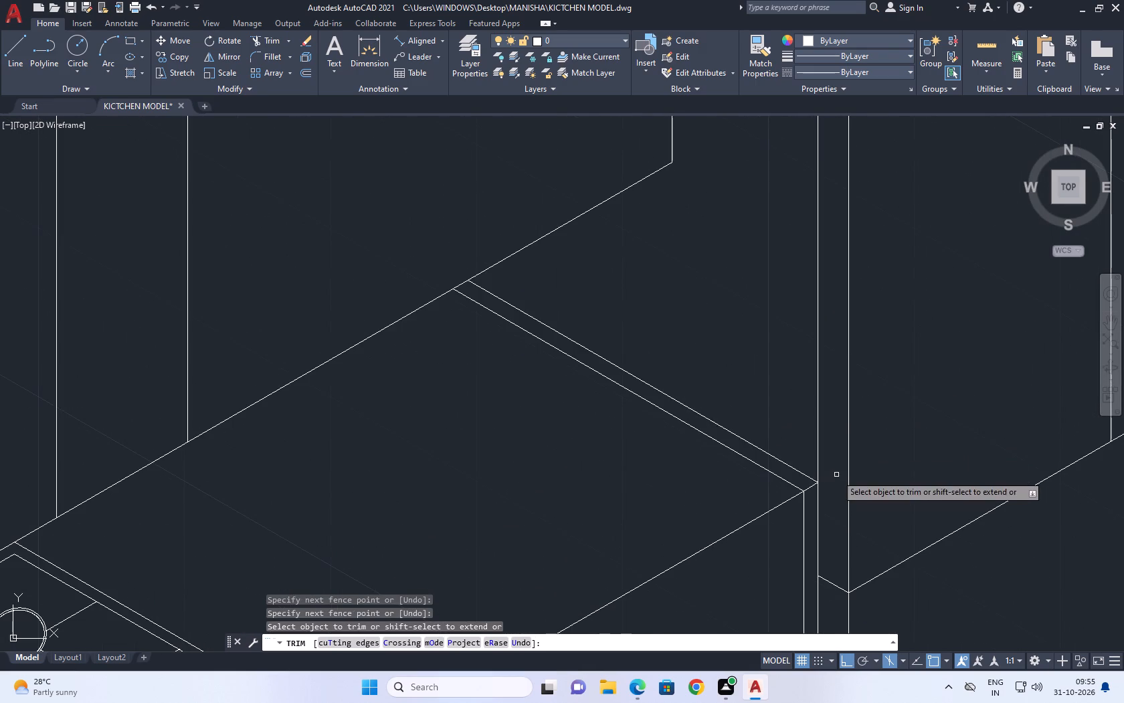
pyautogui.rightClick(711, 295)
pyautogui.click(750, 315)
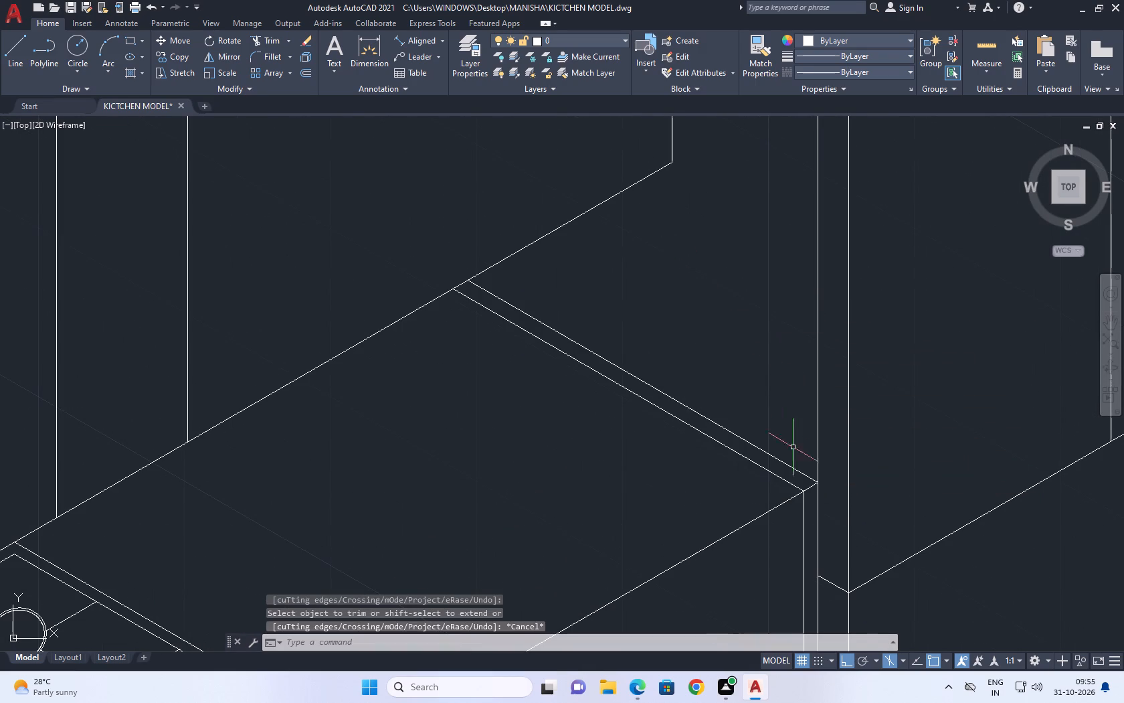
# Examine the trimmed countertop corner against the tall cabinet and the counter's back edge below the wall cabinet.
pyautogui.moveTo(796, 459); pyautogui.dragTo(644, 177, button='middle')
pyautogui.scroll(3, 681, 198)
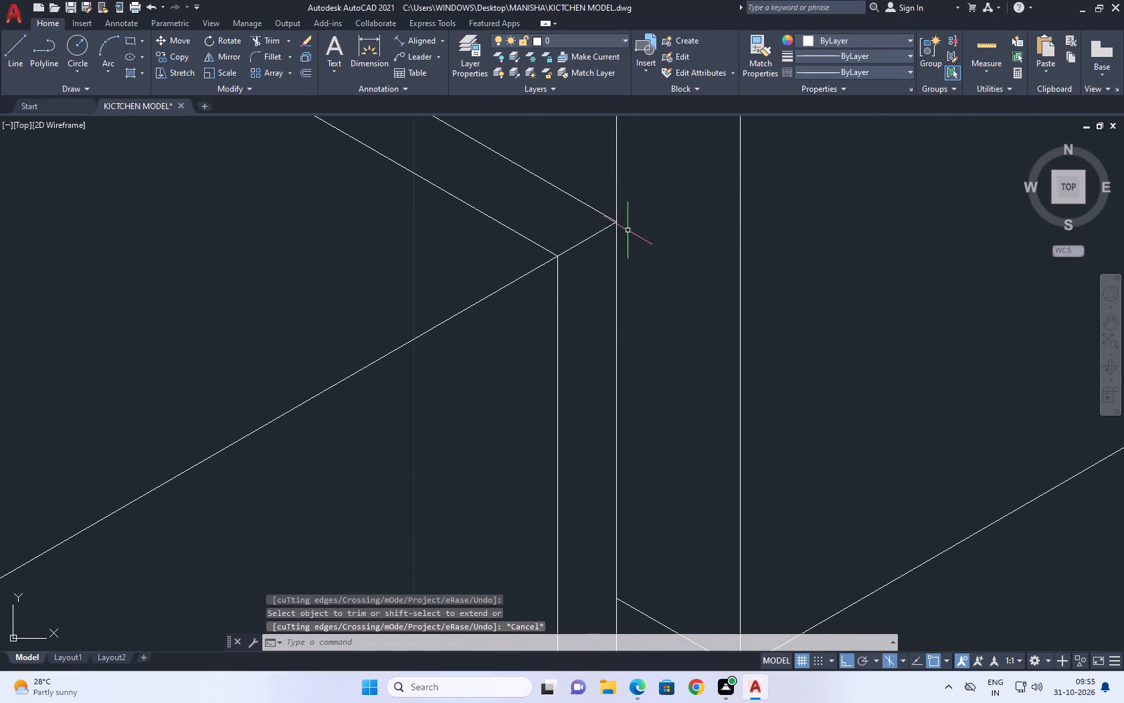
pyautogui.moveTo(618, 269); pyautogui.dragTo(620, 285, button='middle')
pyautogui.scroll(2, 610, 233)
pyautogui.click(561, 150)
pyautogui.moveTo(714, 337); pyautogui.dragTo(717, 345)
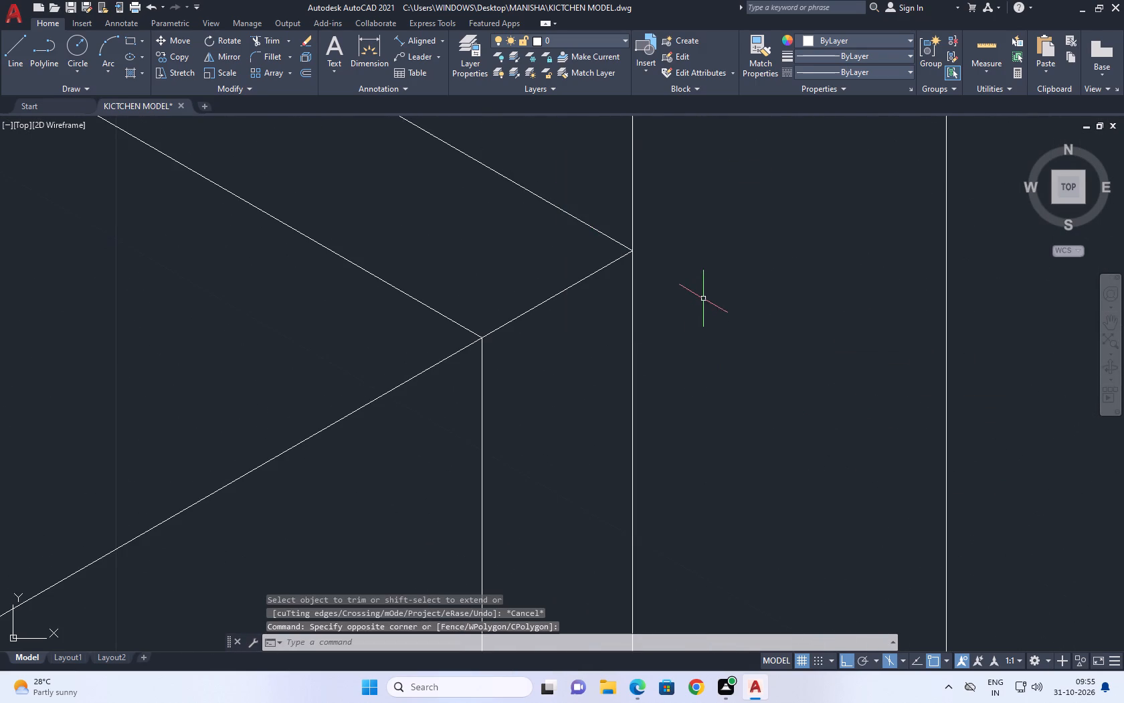
pyautogui.scroll(-3, 753, 297)
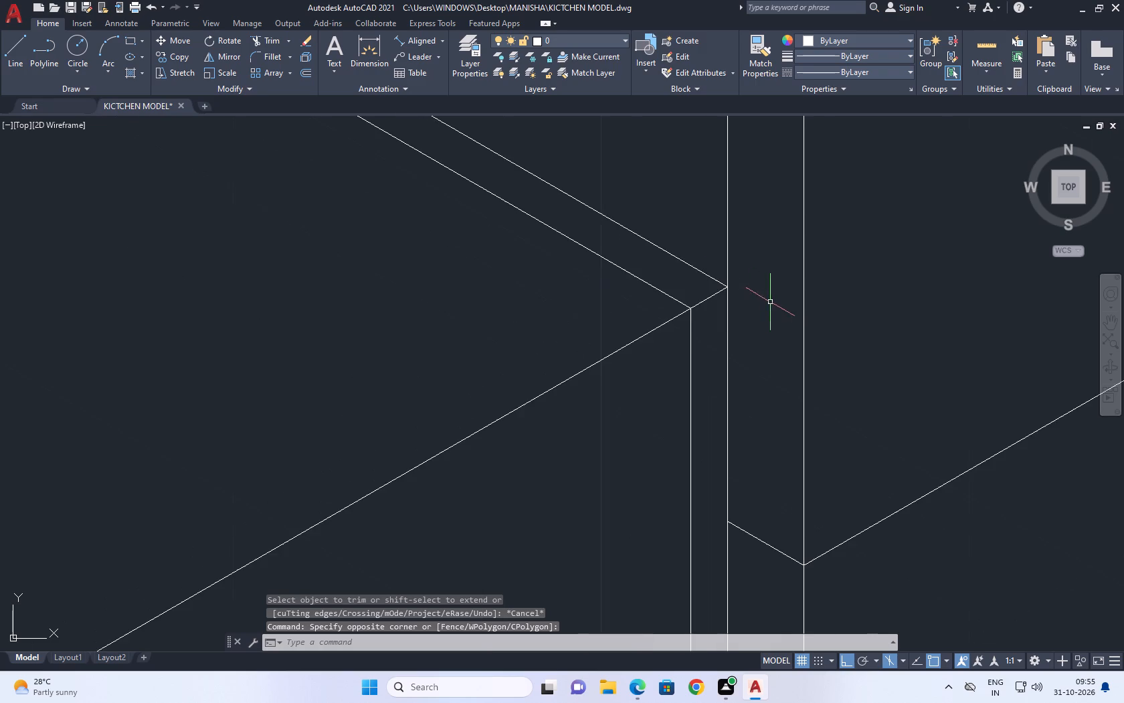
pyautogui.moveTo(689, 222); pyautogui.dragTo(719, 298, button='middle')
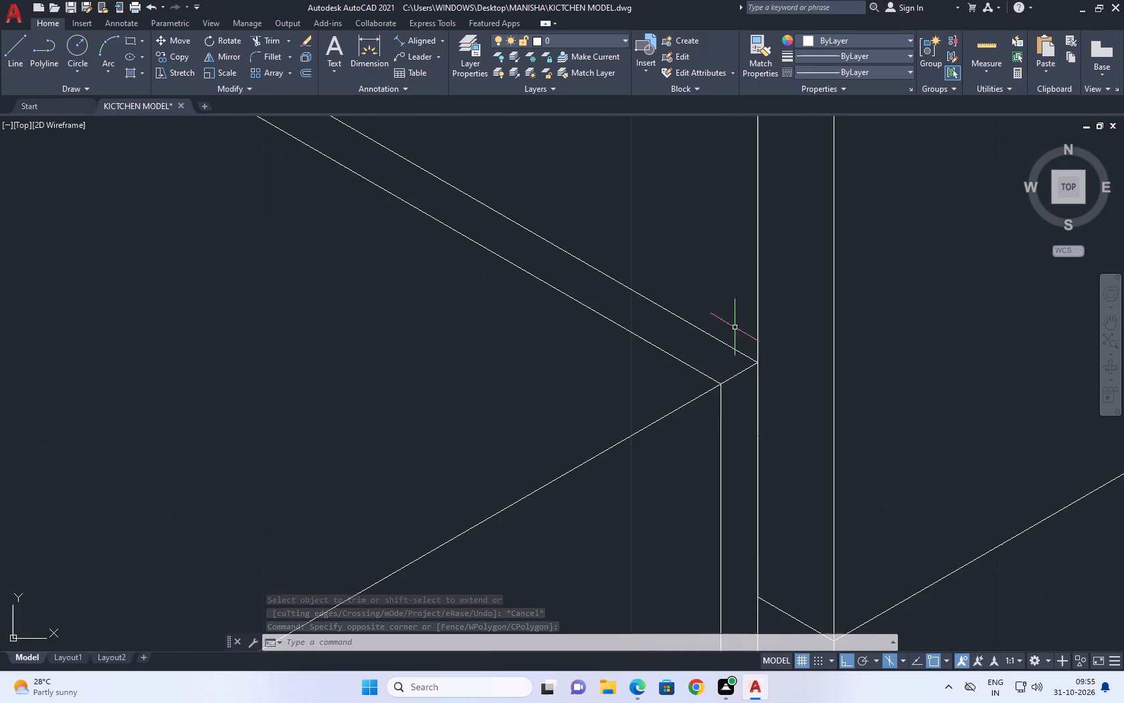
pyautogui.scroll(-3, 654, 307)
pyautogui.moveTo(625, 250); pyautogui.dragTo(664, 301, button='middle')
pyautogui.moveTo(616, 230); pyautogui.dragTo(770, 362, button='middle')
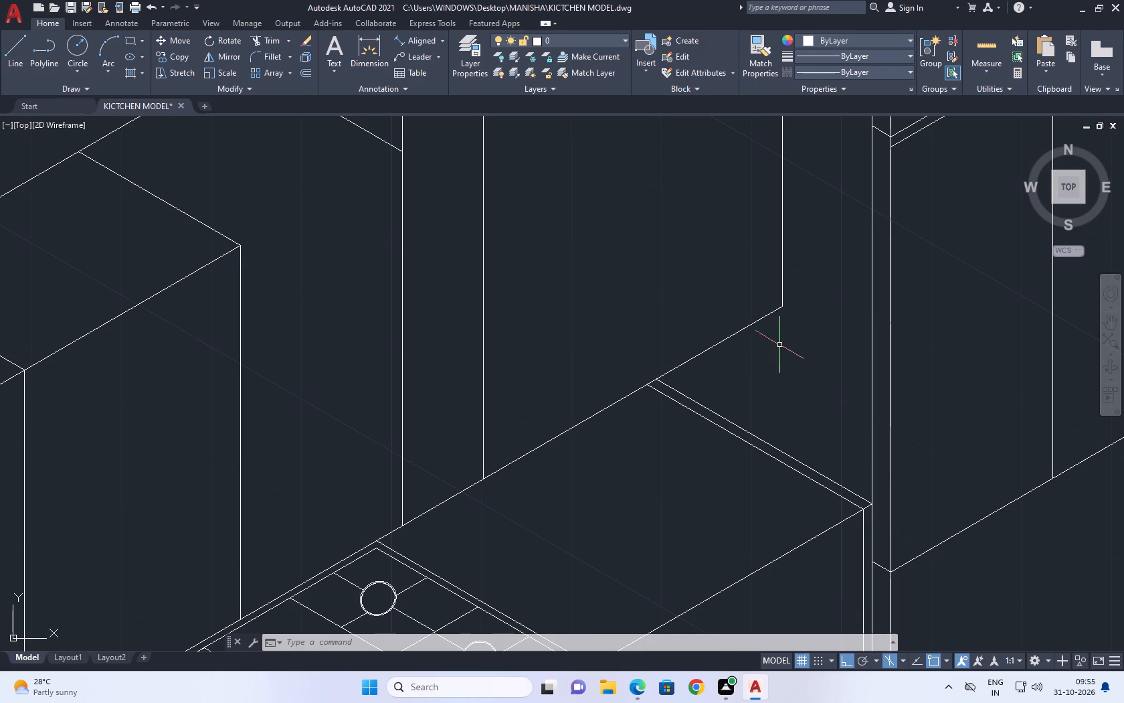
# Draw a line along the countertop's front edge from the base cabinet's corner beside the tall cabinet to the stove's near corner.
pyautogui.scroll(-4, 788, 358)
pyautogui.moveTo(800, 404); pyautogui.dragTo(765, 287, button='middle')
pyautogui.scroll(3, 746, 298)
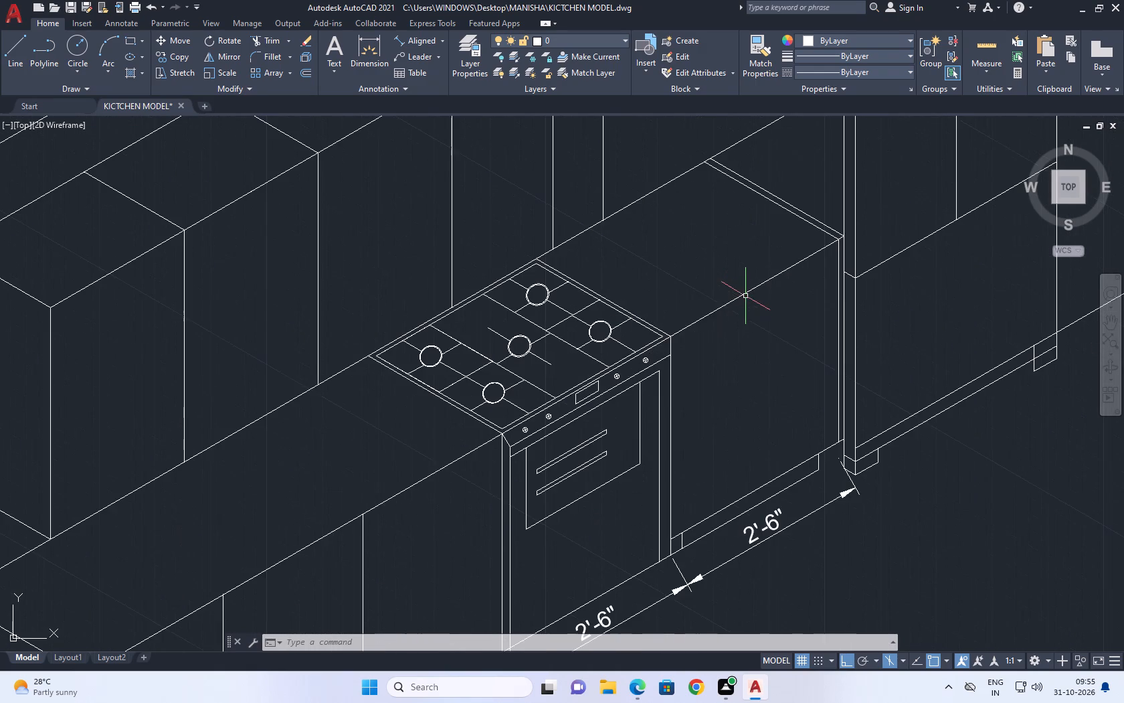
pyautogui.click(7, 53)
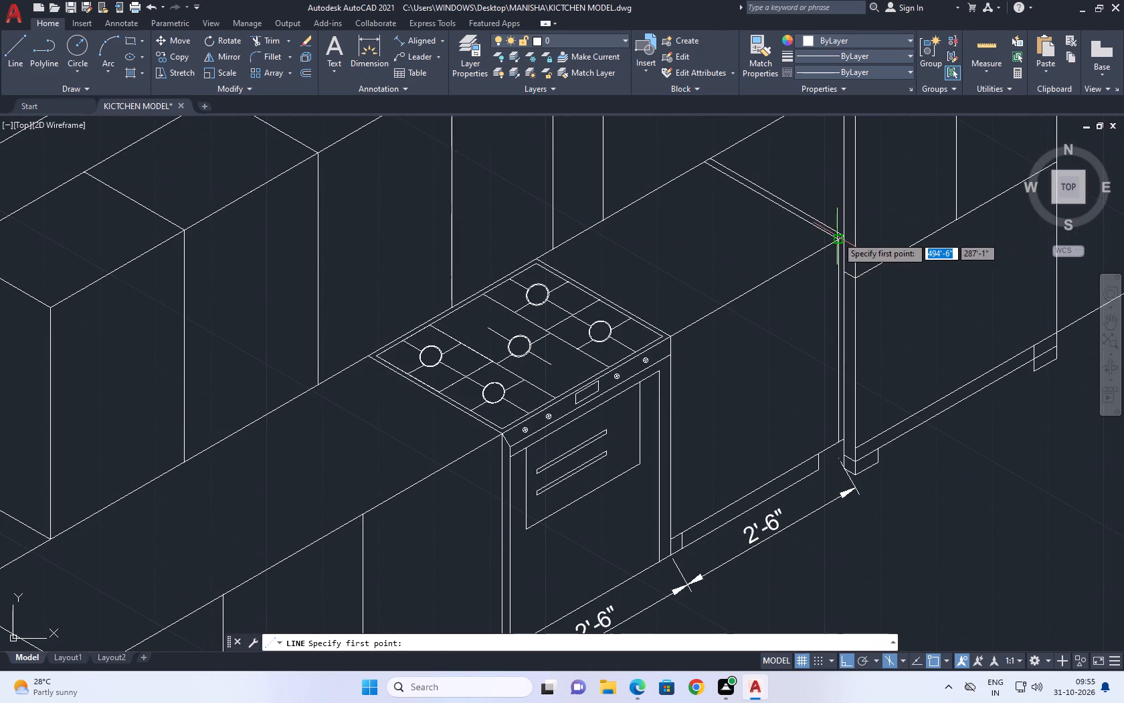
pyautogui.scroll(1, 837, 236)
pyautogui.click(834, 240)
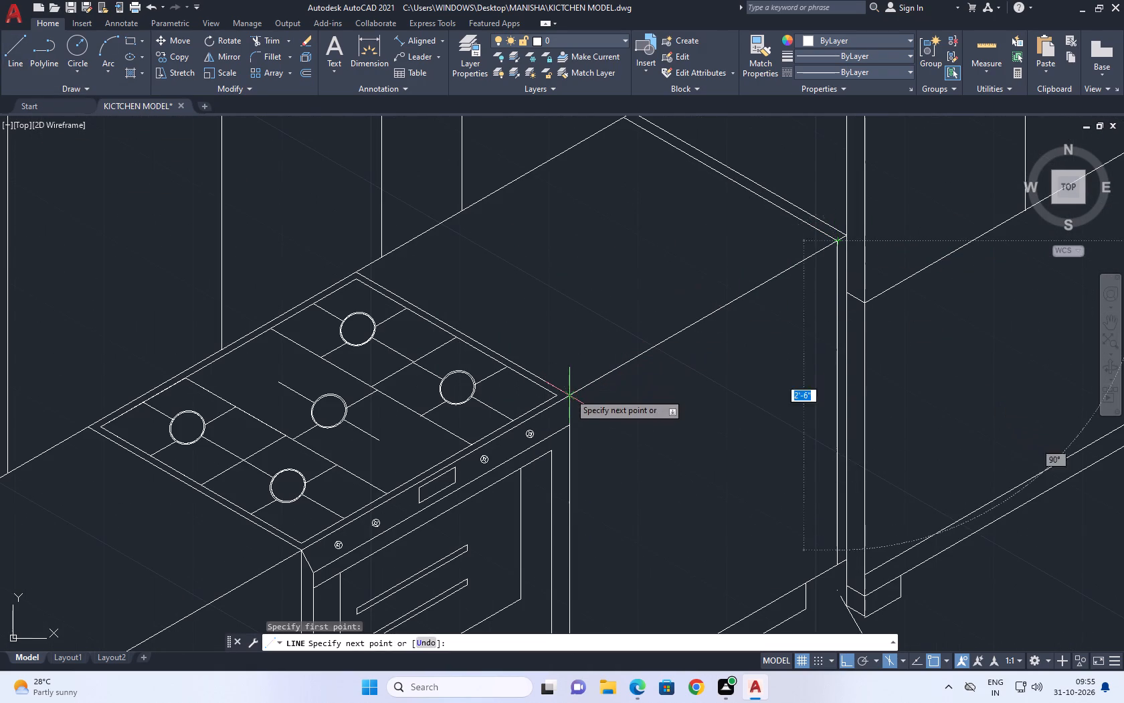
pyautogui.click(569, 394)
pyautogui.rightClick(599, 329)
pyautogui.click(650, 352)
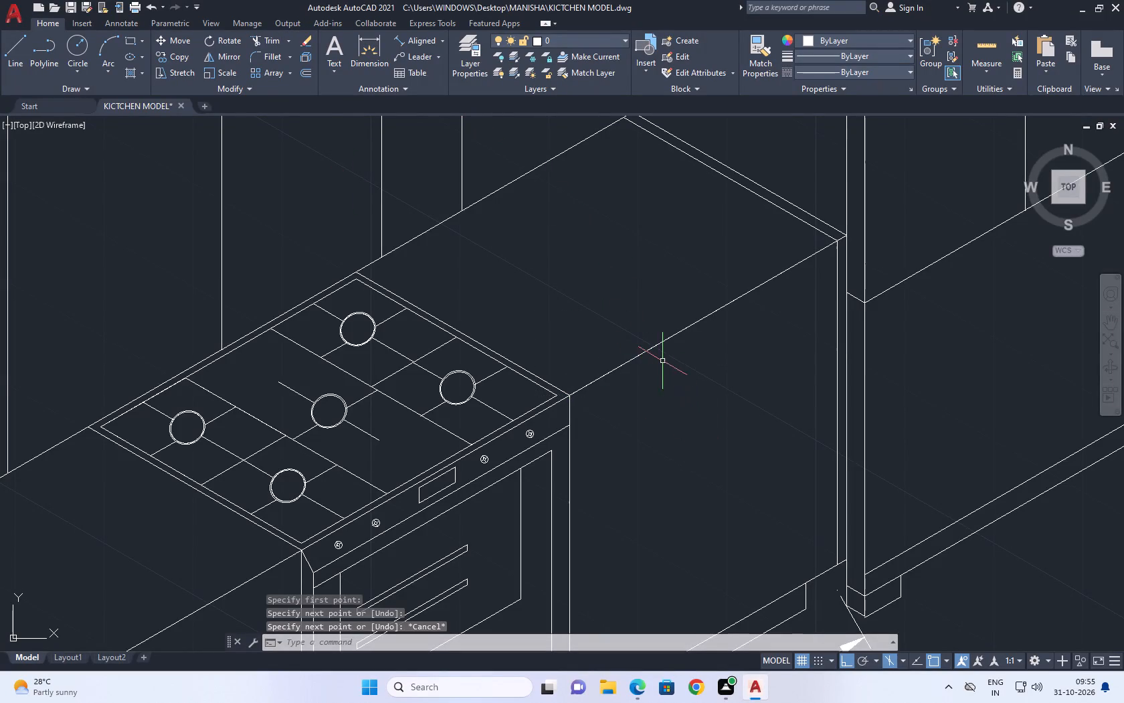
# Copy the new front edge line 6" straight down onto the base cabinet's front face.
pyautogui.click(655, 344)
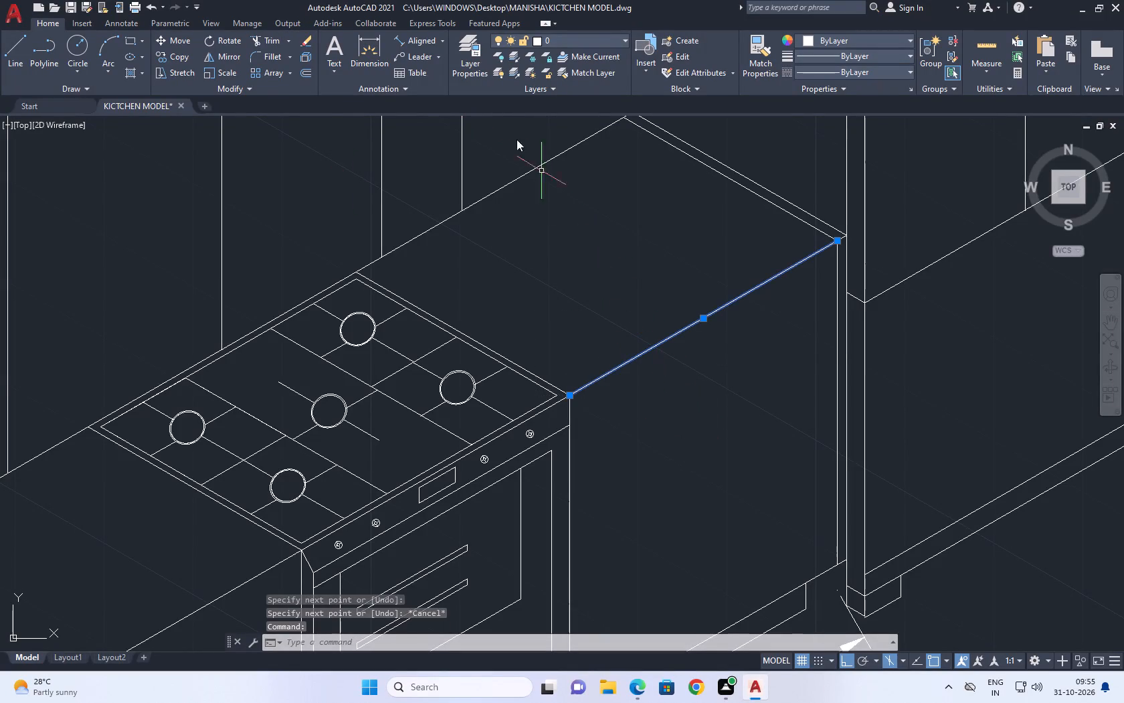
pyautogui.click(175, 56)
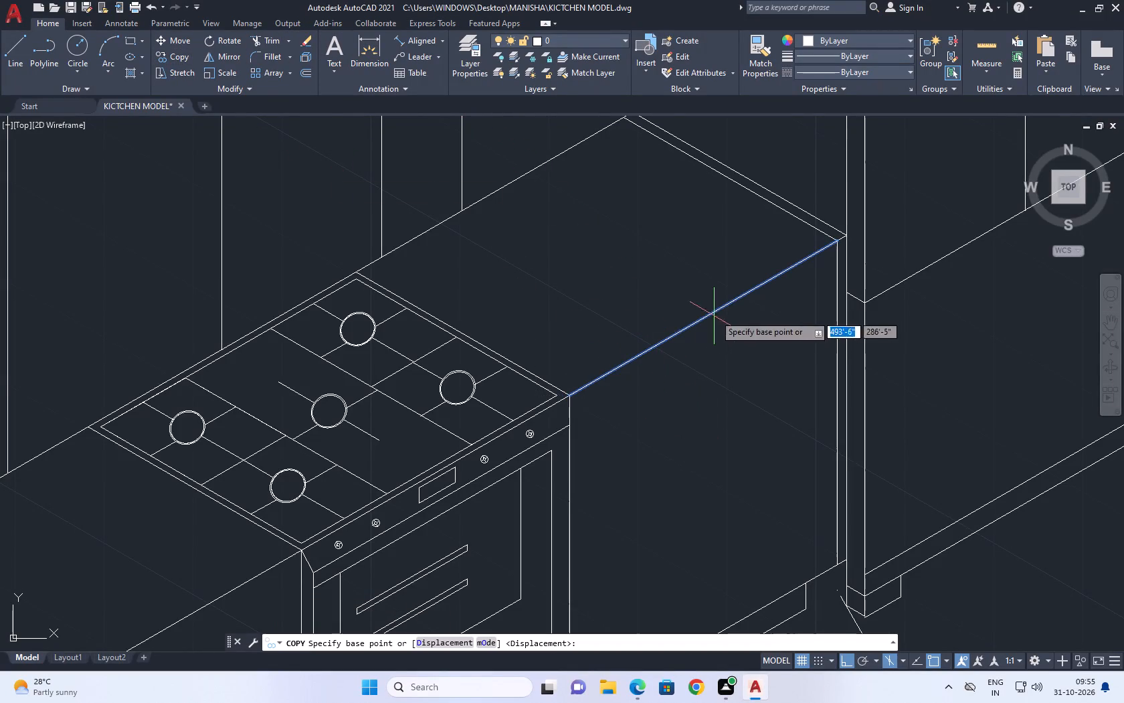
pyautogui.moveTo(723, 307); pyautogui.dragTo(795, 191, button='middle')
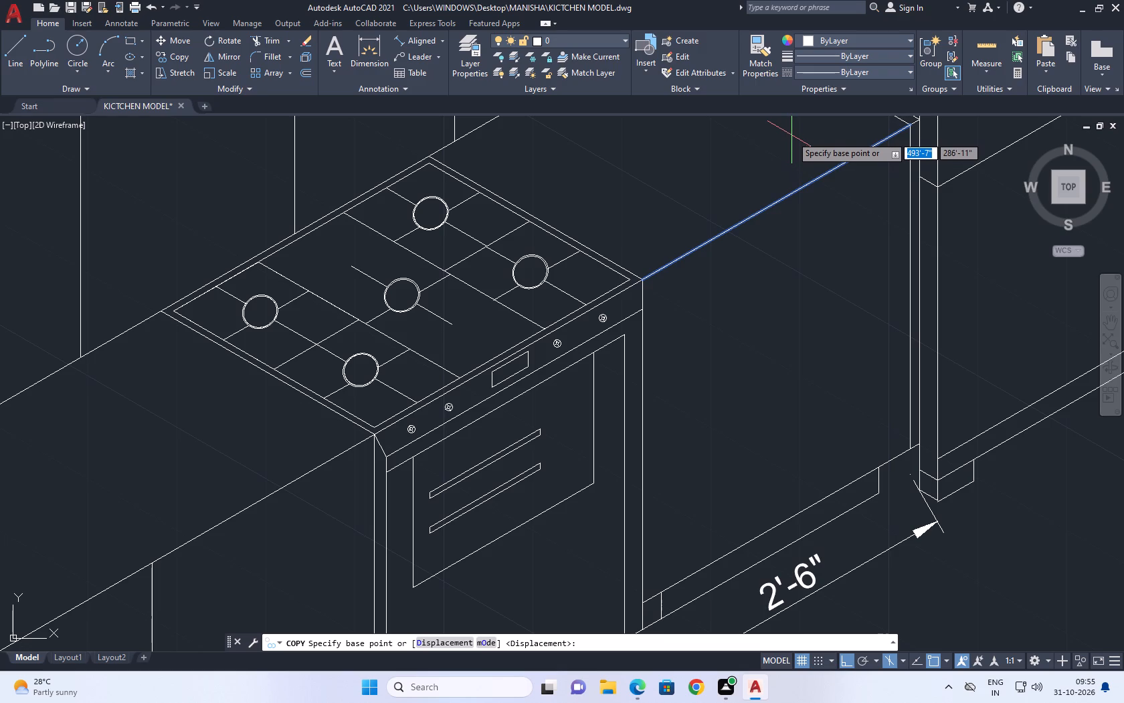
pyautogui.click(768, 204)
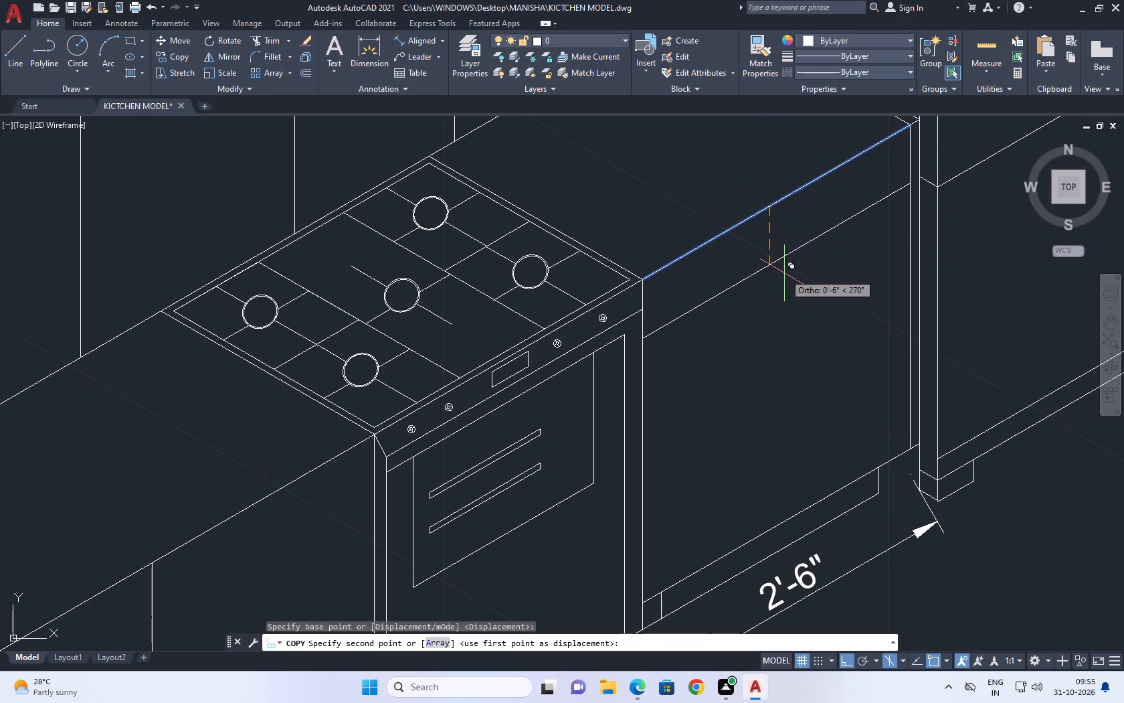
pyautogui.press('6')
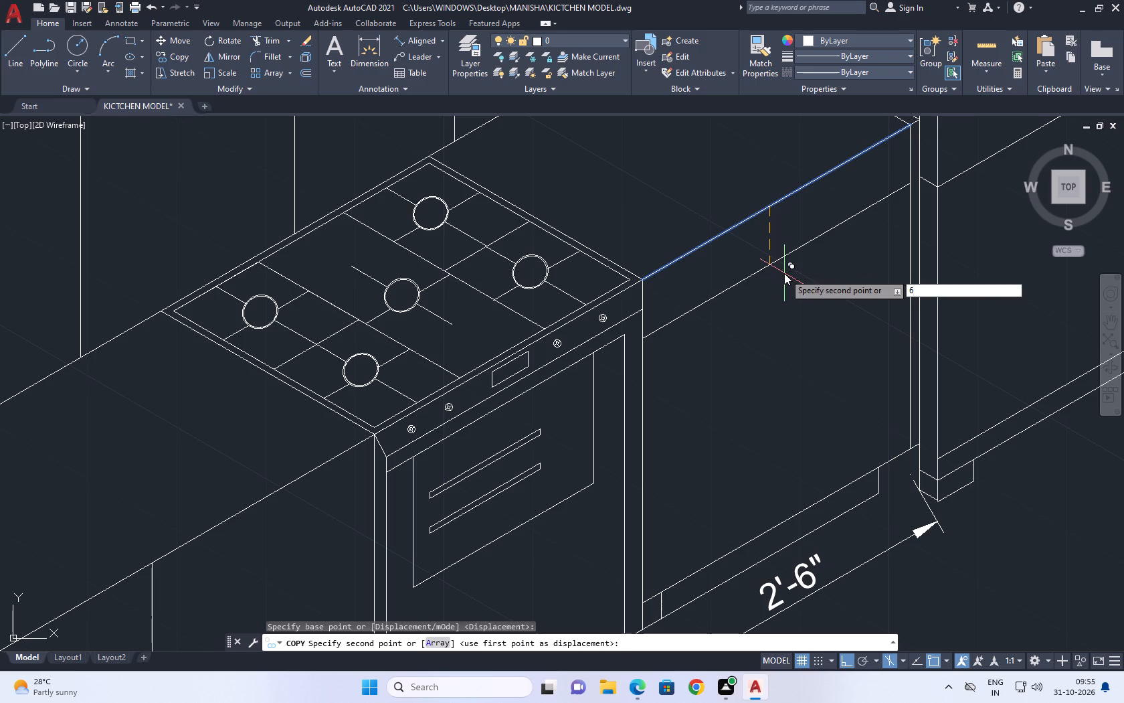
pyautogui.press('Return')
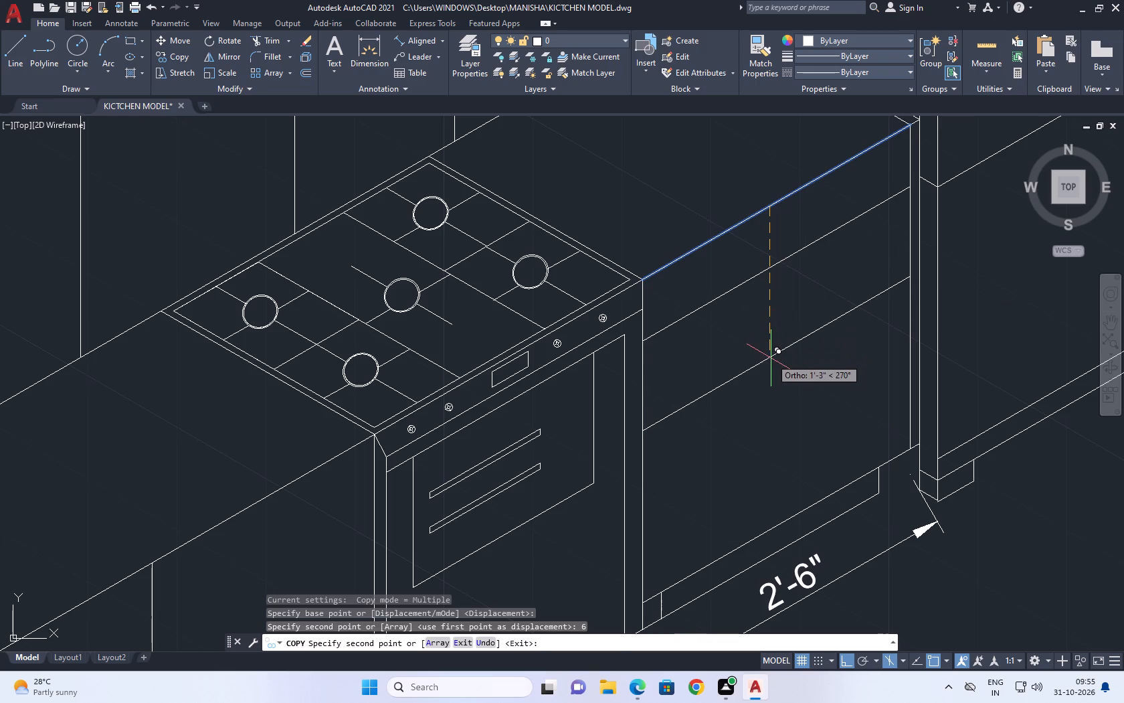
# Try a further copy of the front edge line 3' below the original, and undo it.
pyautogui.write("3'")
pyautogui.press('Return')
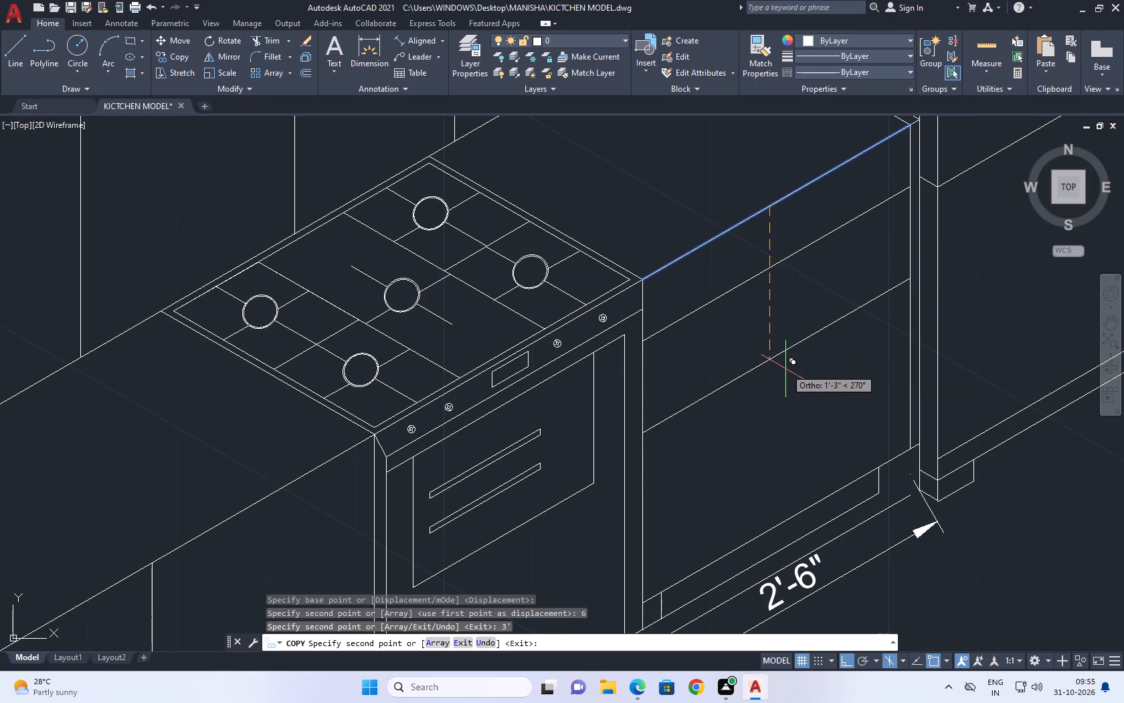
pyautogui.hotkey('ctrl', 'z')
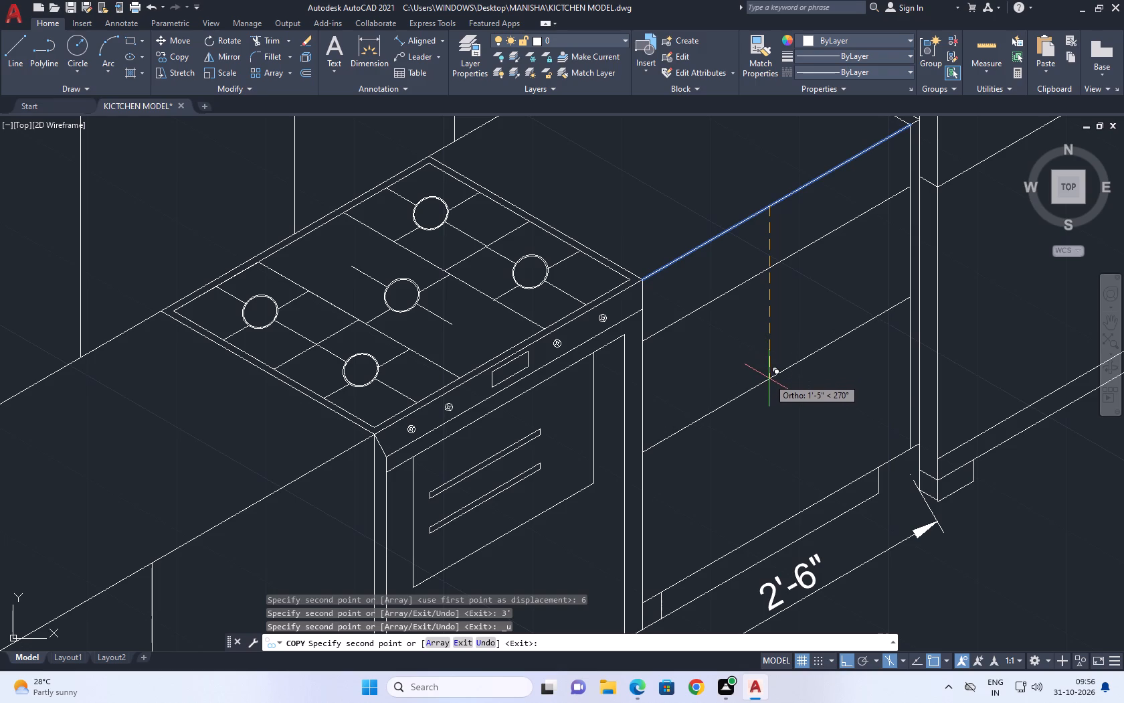
# Place a second copy of the front edge line about 1'-5" below the original and finish copying.
pyautogui.click(769, 378)
pyautogui.press('space')
pyautogui.moveTo(790, 302); pyautogui.dragTo(765, 346, button='middle')
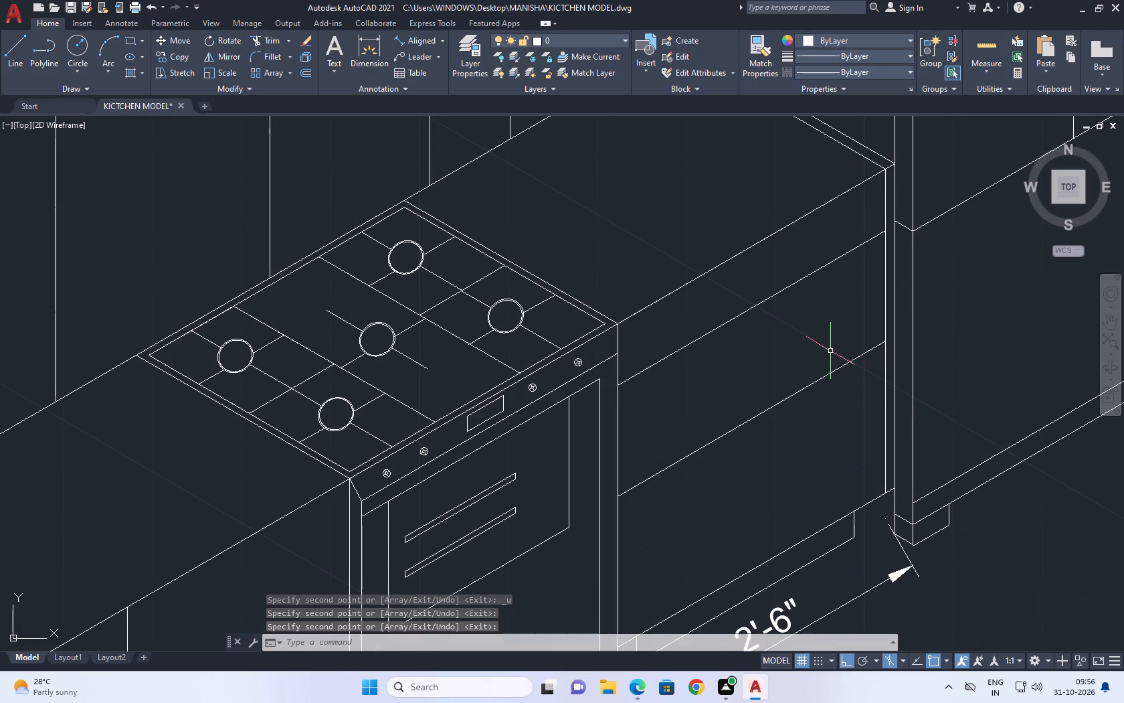
pyautogui.moveTo(794, 349); pyautogui.dragTo(797, 362, button='middle')
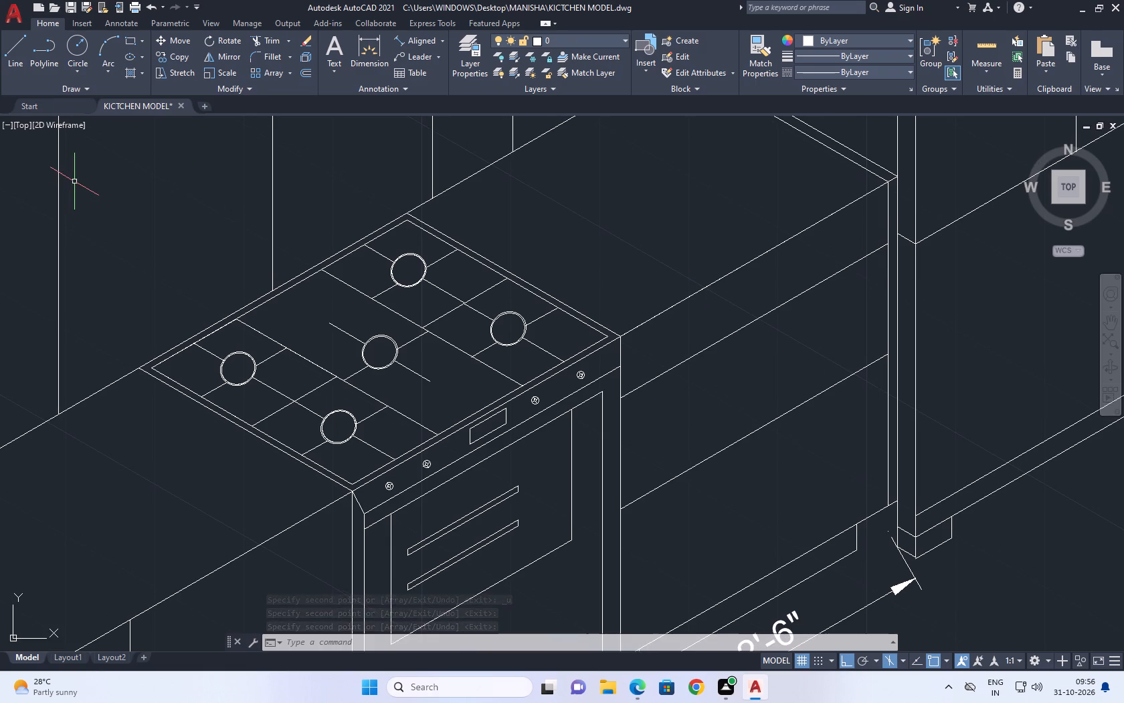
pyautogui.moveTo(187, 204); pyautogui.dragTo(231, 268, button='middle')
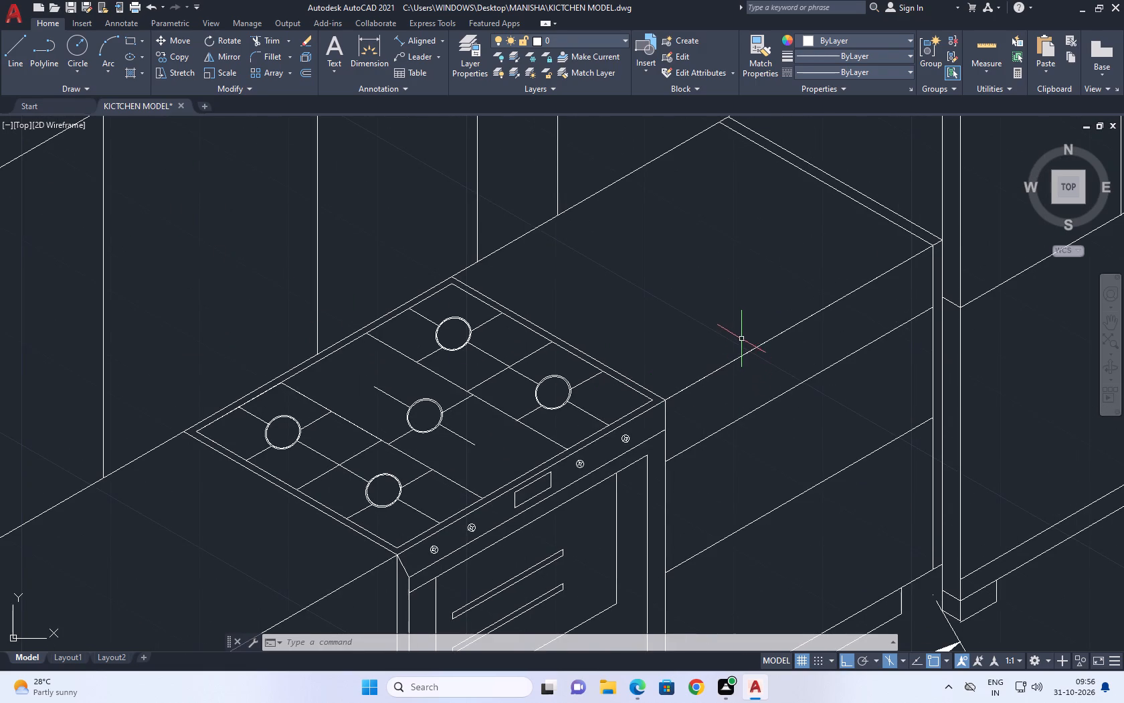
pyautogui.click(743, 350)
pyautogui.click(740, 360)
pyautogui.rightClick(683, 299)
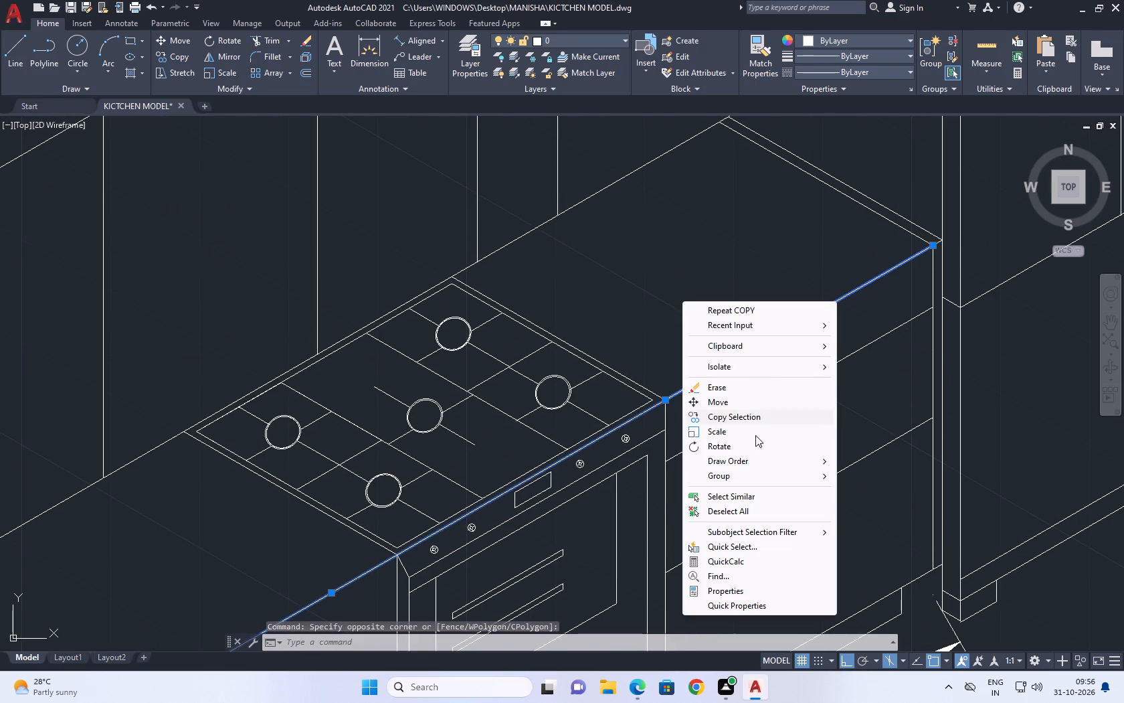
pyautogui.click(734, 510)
# Copy the countertop's front edge line beside the stove 1" straight down onto the base cabinet's front face.
pyautogui.click(719, 364)
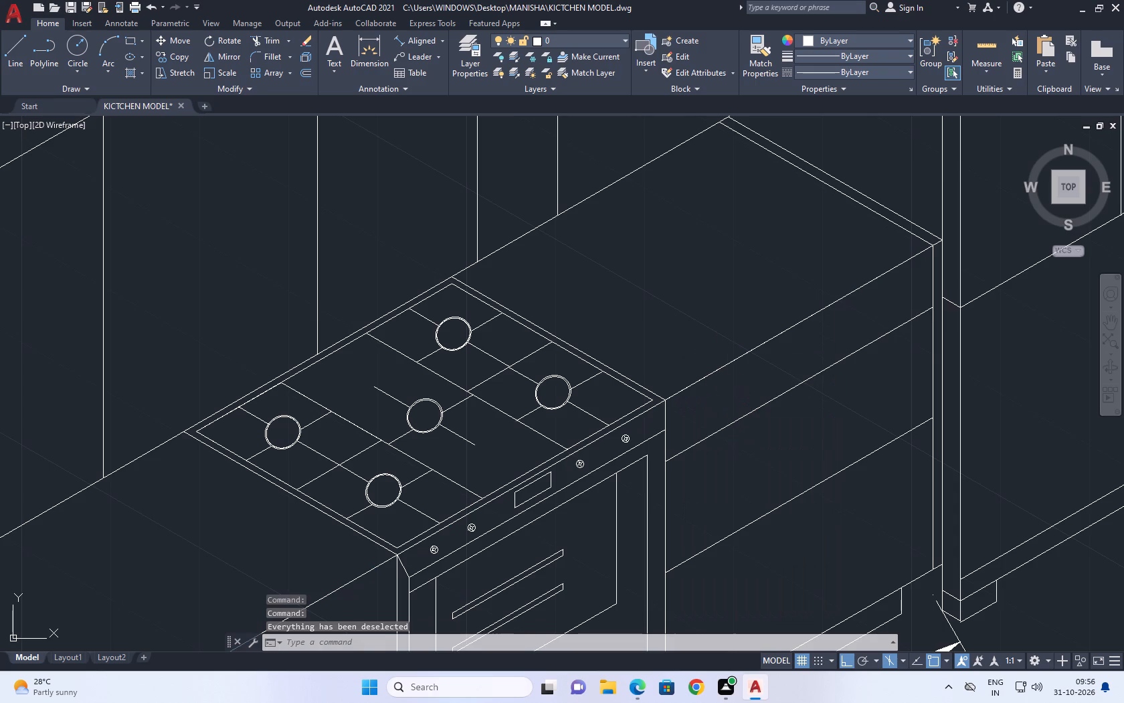
pyautogui.click(707, 327)
pyautogui.click(723, 366)
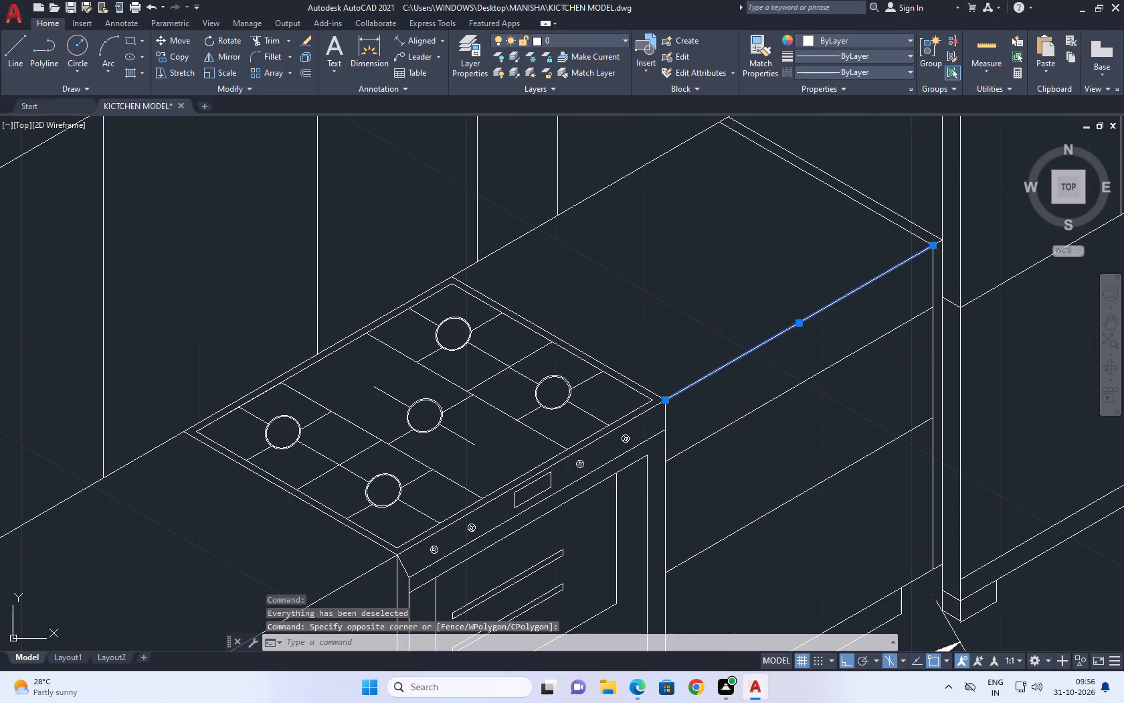
pyautogui.click(185, 60)
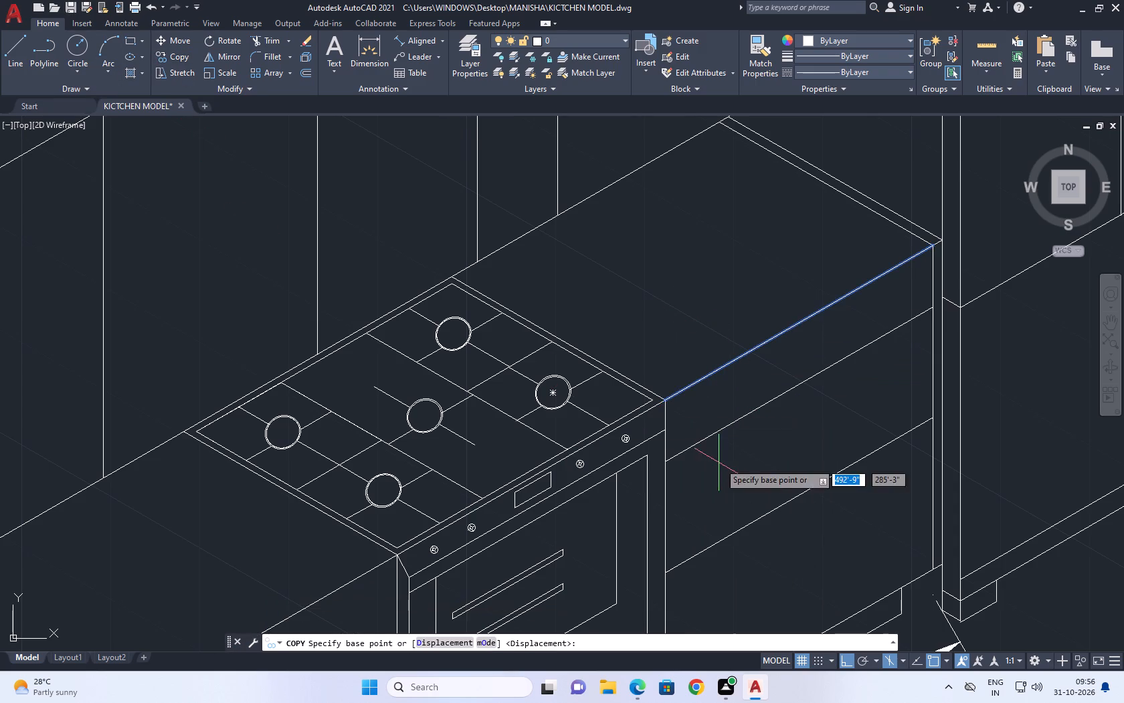
pyautogui.scroll(2, 692, 437)
pyautogui.click(690, 380)
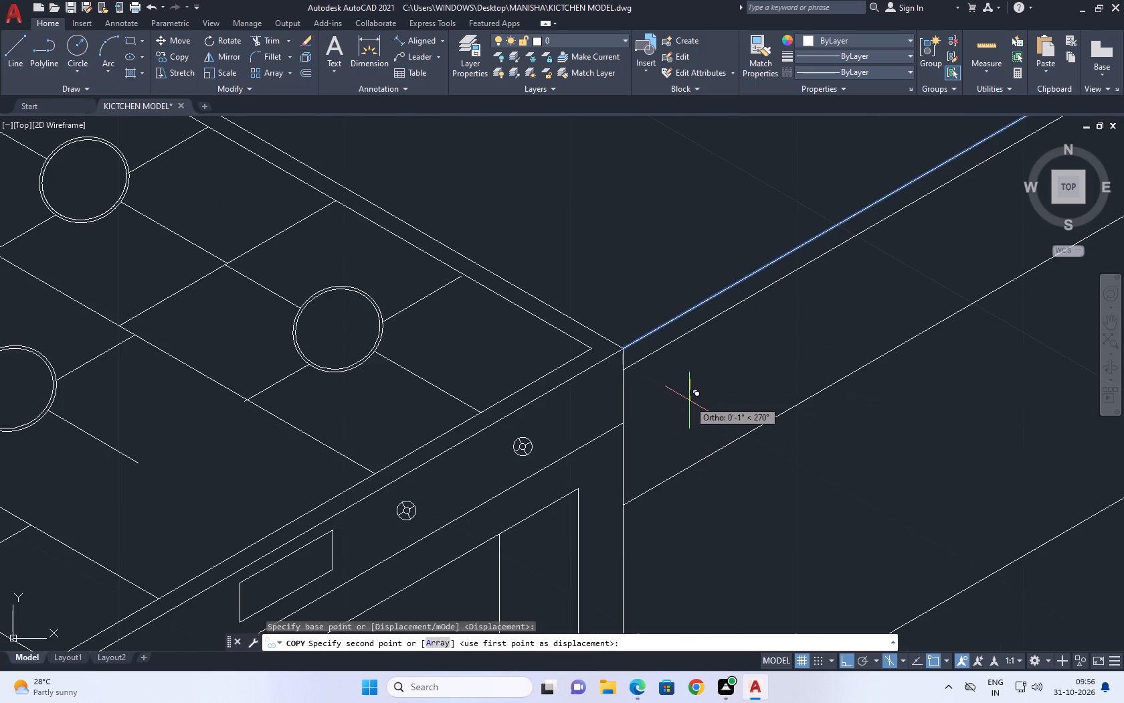
pyautogui.press('1')
pyautogui.press('space')
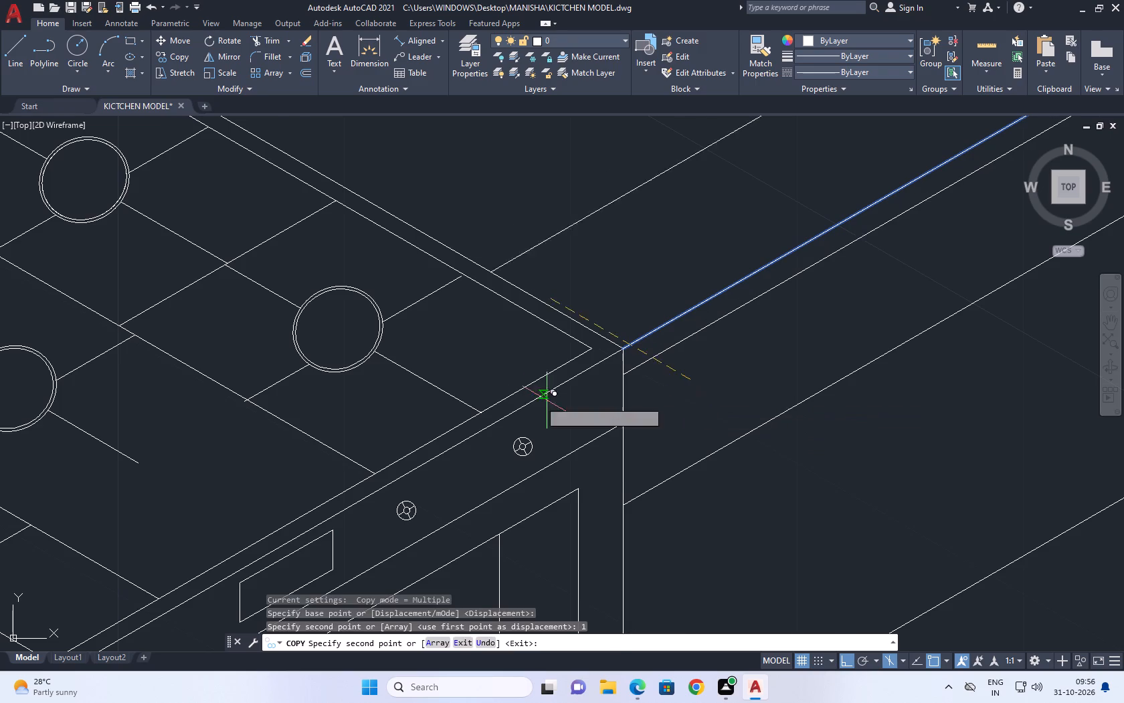
pyautogui.scroll(-2, 529, 400)
pyautogui.moveTo(563, 344); pyautogui.dragTo(580, 363, button='right')
pyautogui.click(609, 386)
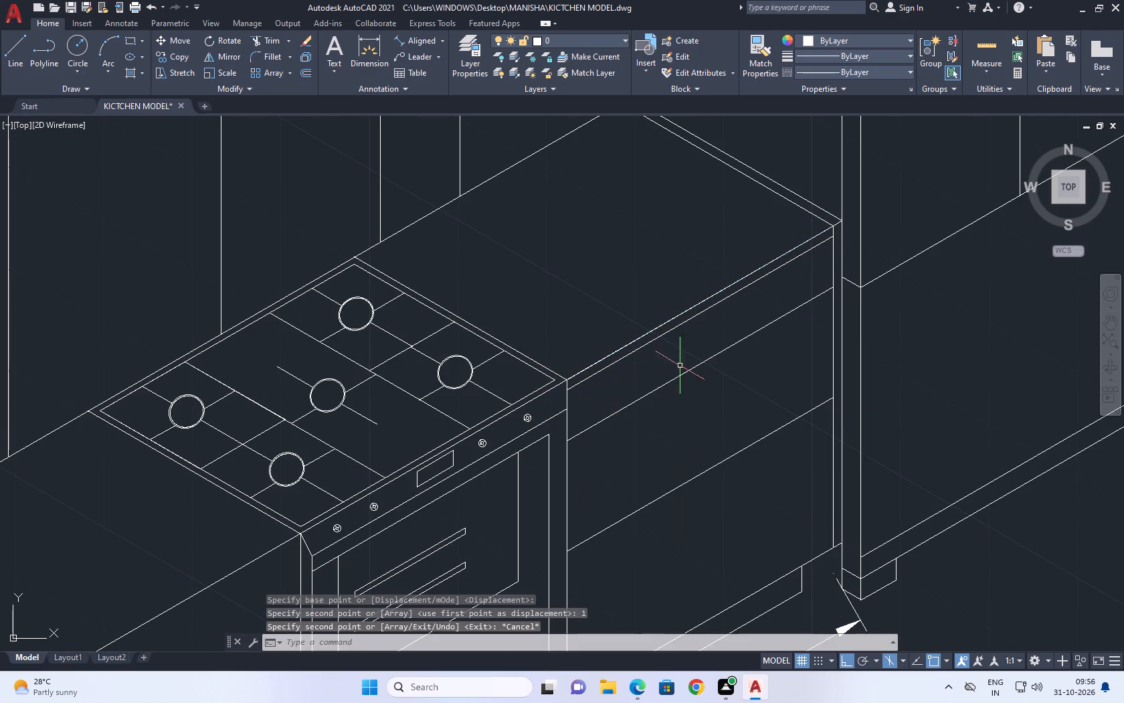
# Move the two drawer divider lines together slightly down the base cabinet's front face.
pyautogui.moveTo(739, 374); pyautogui.dragTo(701, 234, button='middle')
pyautogui.moveTo(741, 408); pyautogui.dragTo(731, 392)
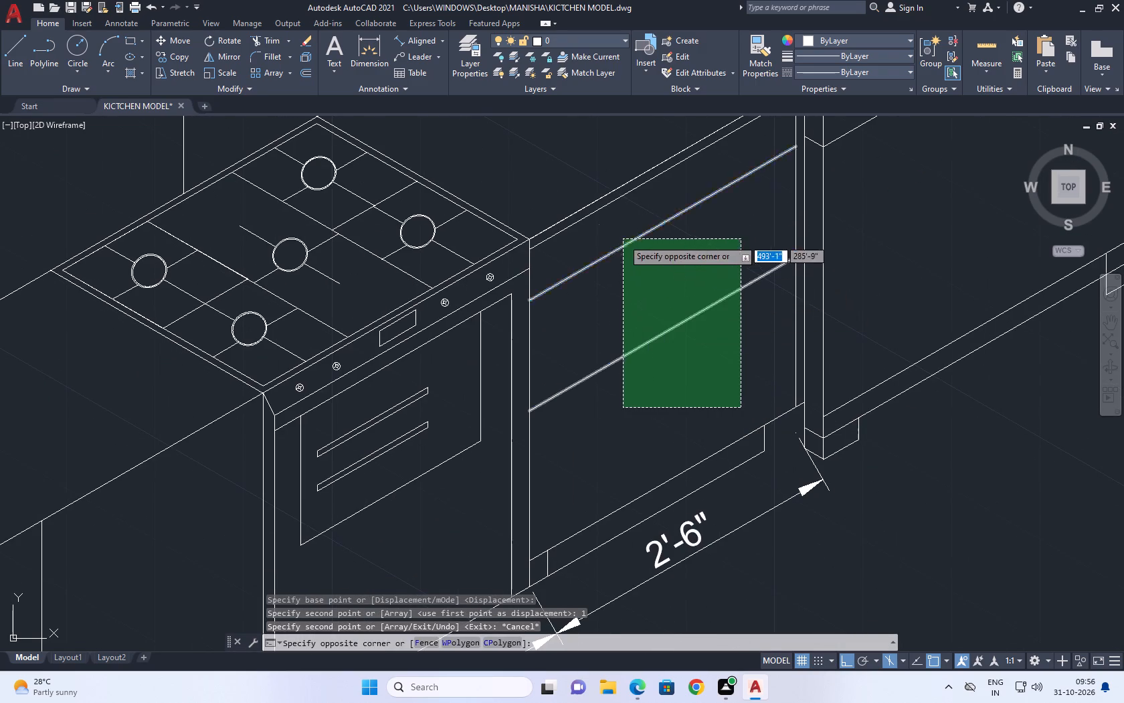
pyautogui.click(623, 239)
pyautogui.click(185, 40)
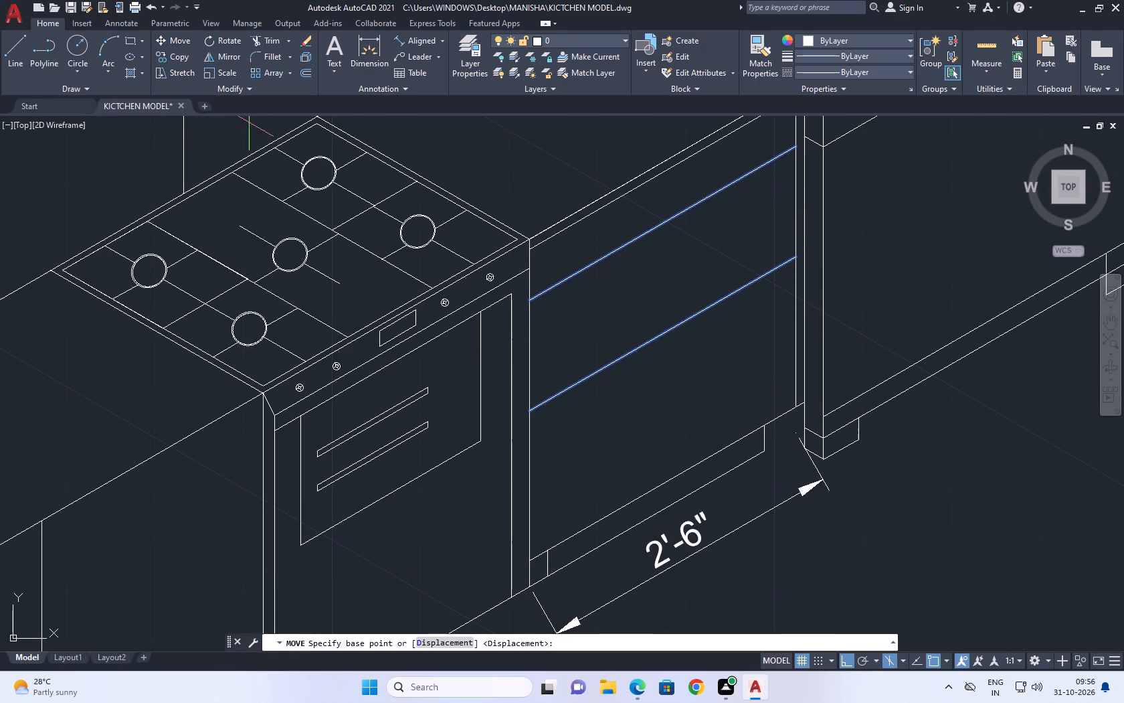
pyautogui.click(622, 337)
pyautogui.click(623, 362)
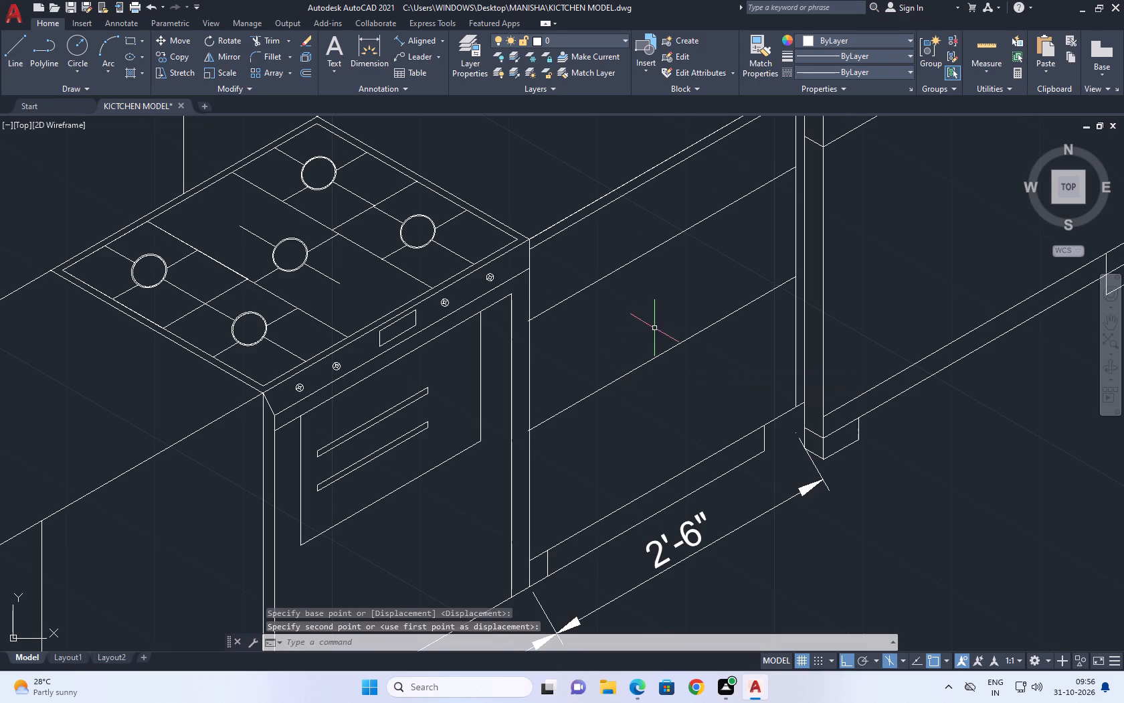
# Move both drawer divider lines so that their stove-side ends meet the base cabinet's vertical edge beside the stove.
pyautogui.moveTo(721, 359); pyautogui.dragTo(722, 376, button='middle')
pyautogui.click(690, 397)
pyautogui.click(612, 256)
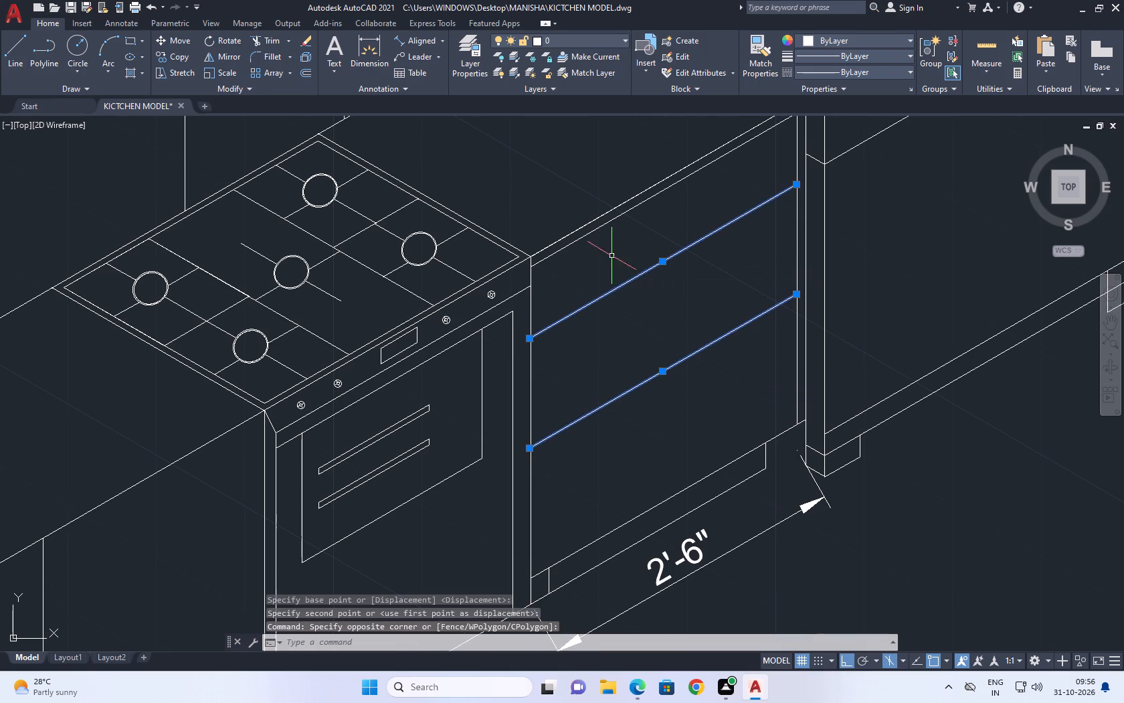
pyautogui.click(181, 43)
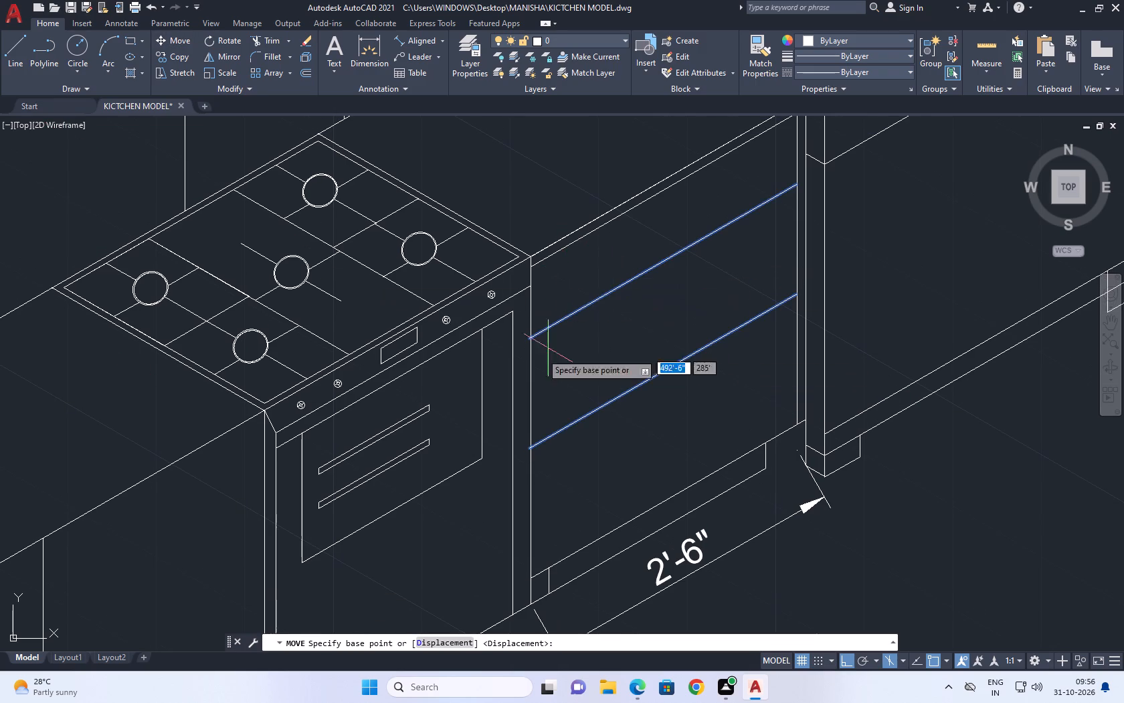
pyautogui.scroll(5, 518, 343)
pyautogui.click(549, 321)
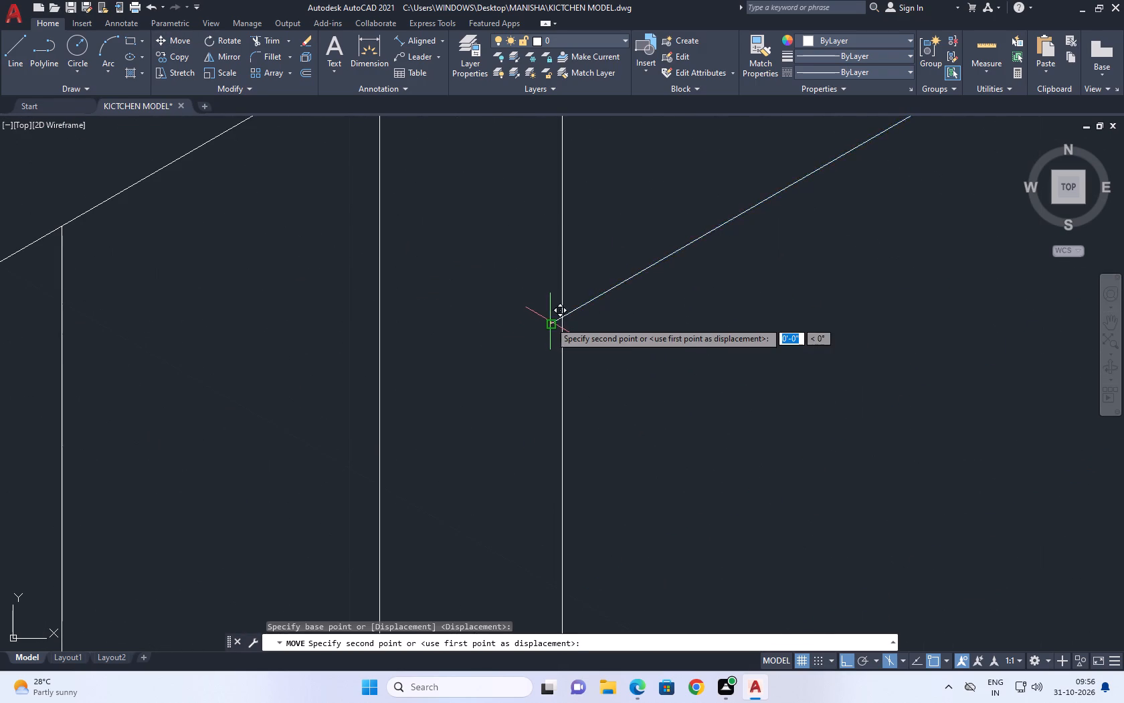
pyautogui.click(563, 317)
# Examine where the drawer divider lines meet the cabinet's vertical edge beside the tall cabinet.
pyautogui.scroll(-5, 536, 347)
pyautogui.scroll(-2, 603, 319)
pyautogui.moveTo(674, 325); pyautogui.dragTo(674, 327, button='middle')
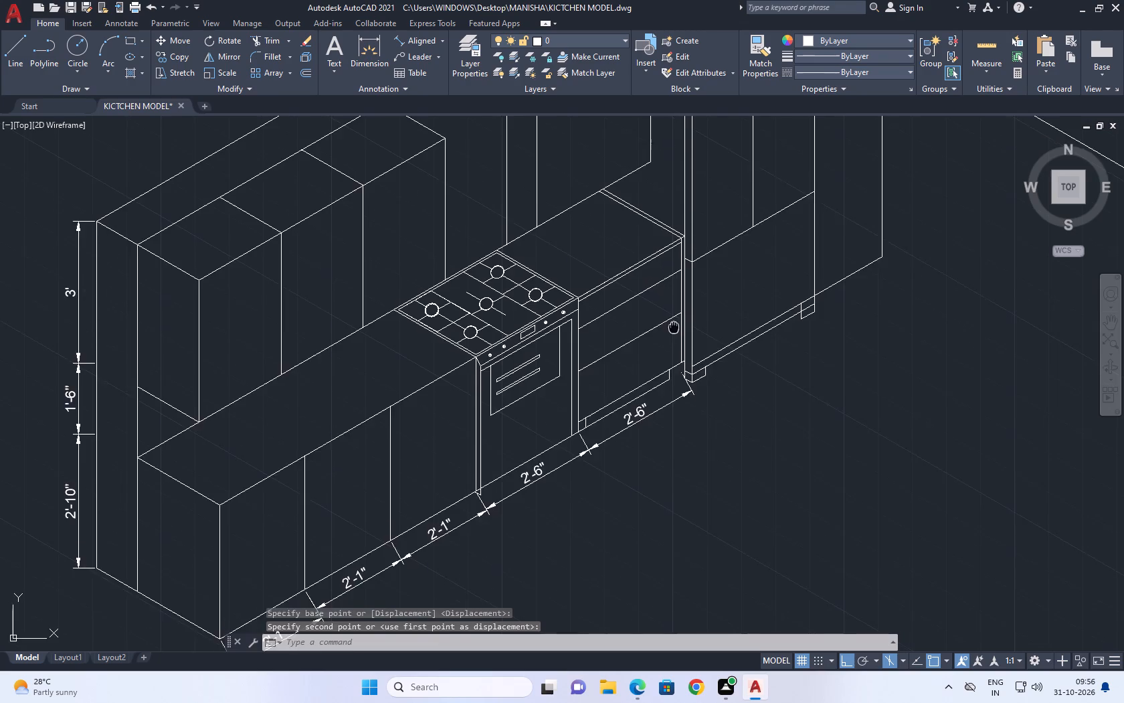
pyautogui.moveTo(674, 327); pyautogui.dragTo(674, 350, button='middle')
pyautogui.scroll(6, 662, 285)
pyautogui.moveTo(742, 282); pyautogui.dragTo(682, 329, button='middle')
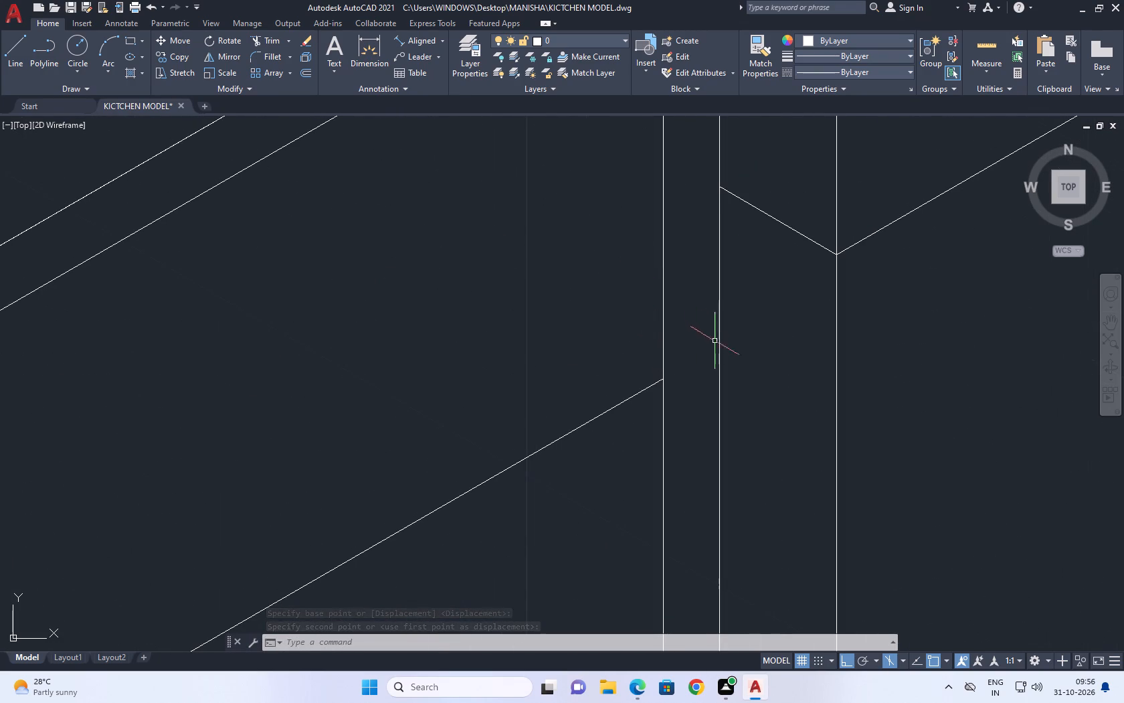
pyautogui.moveTo(719, 349); pyautogui.dragTo(720, 375, button='middle')
pyautogui.scroll(-3, 720, 376)
pyautogui.moveTo(760, 289); pyautogui.dragTo(761, 331, button='middle')
pyautogui.scroll(-3, 611, 280)
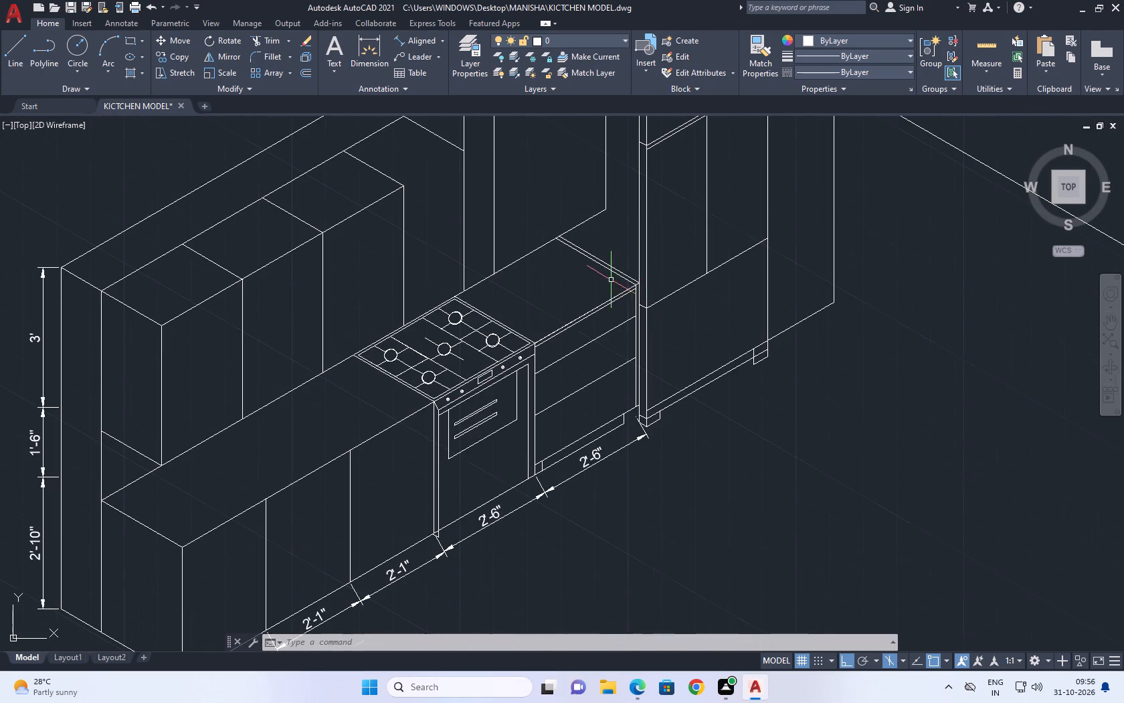
# Draw a three-sided handle outline below the line 1" under the countertop edge, running its last side up past both edge lines.
pyautogui.moveTo(13, 47); pyautogui.dragTo(13, 59)
pyautogui.scroll(2, 545, 332)
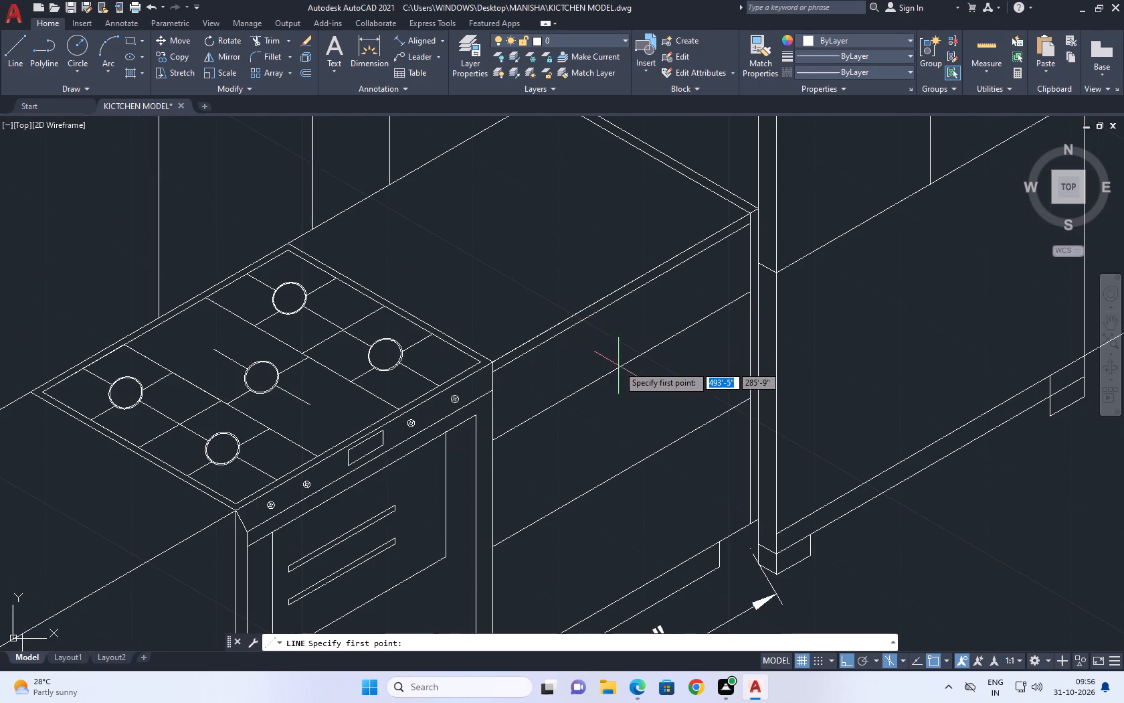
pyautogui.moveTo(659, 289); pyautogui.dragTo(626, 384, button='middle')
pyautogui.moveTo(627, 379); pyautogui.dragTo(586, 375, button='middle')
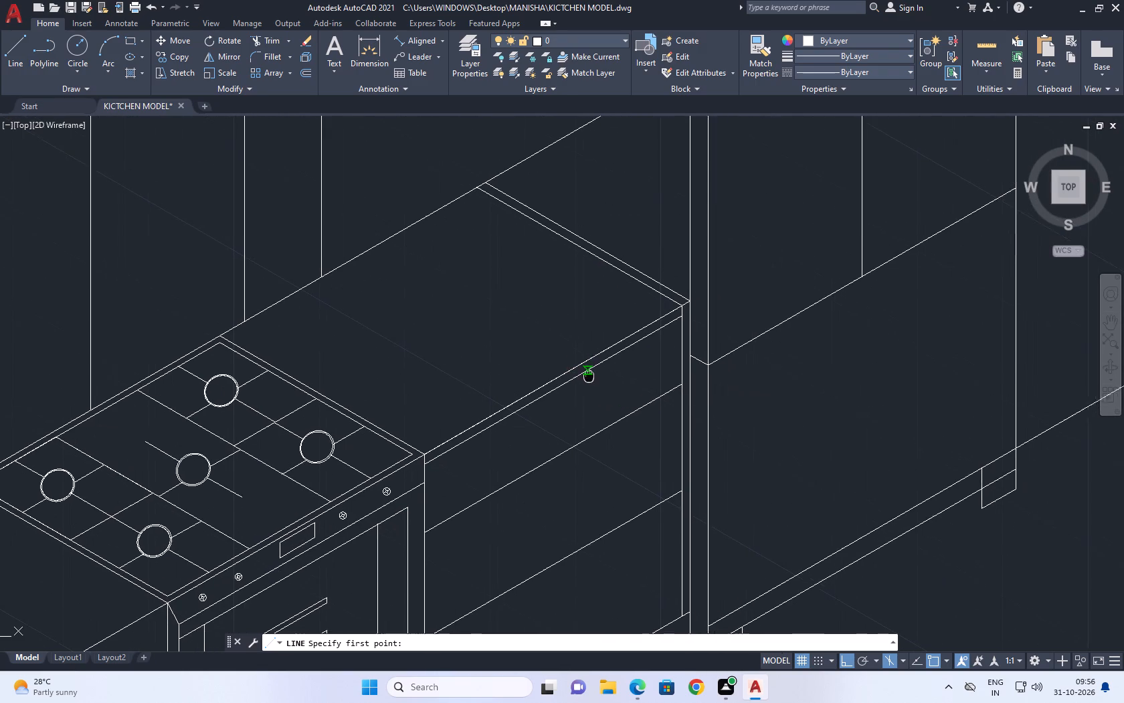
pyautogui.moveTo(586, 375); pyautogui.dragTo(578, 371, button='middle')
pyautogui.scroll(2, 496, 399)
pyautogui.click(514, 408)
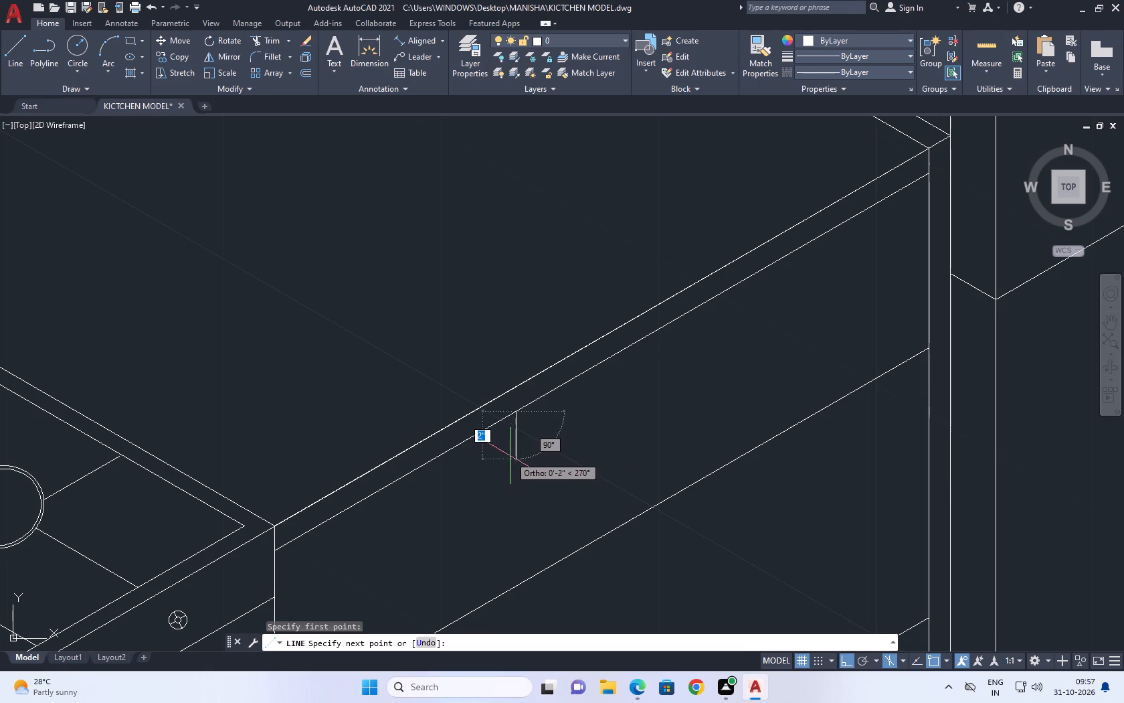
pyautogui.click(515, 438)
pyautogui.moveTo(656, 360); pyautogui.dragTo(549, 415, button='middle')
pyautogui.press('F6')
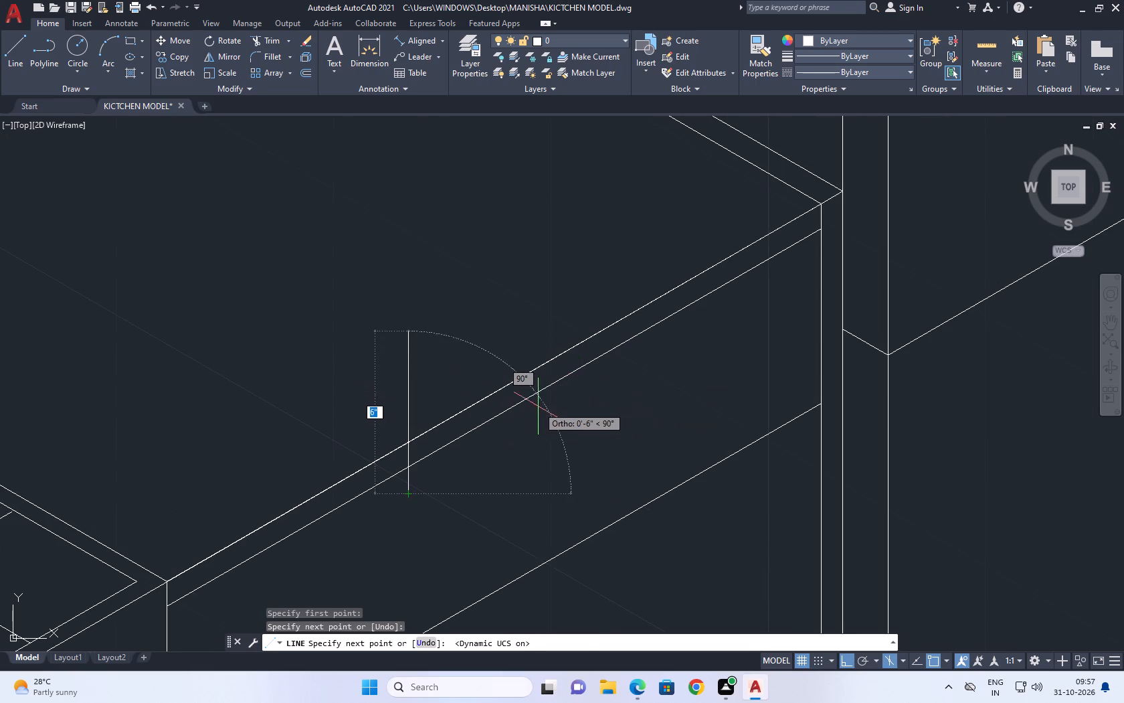
pyautogui.press('F6')
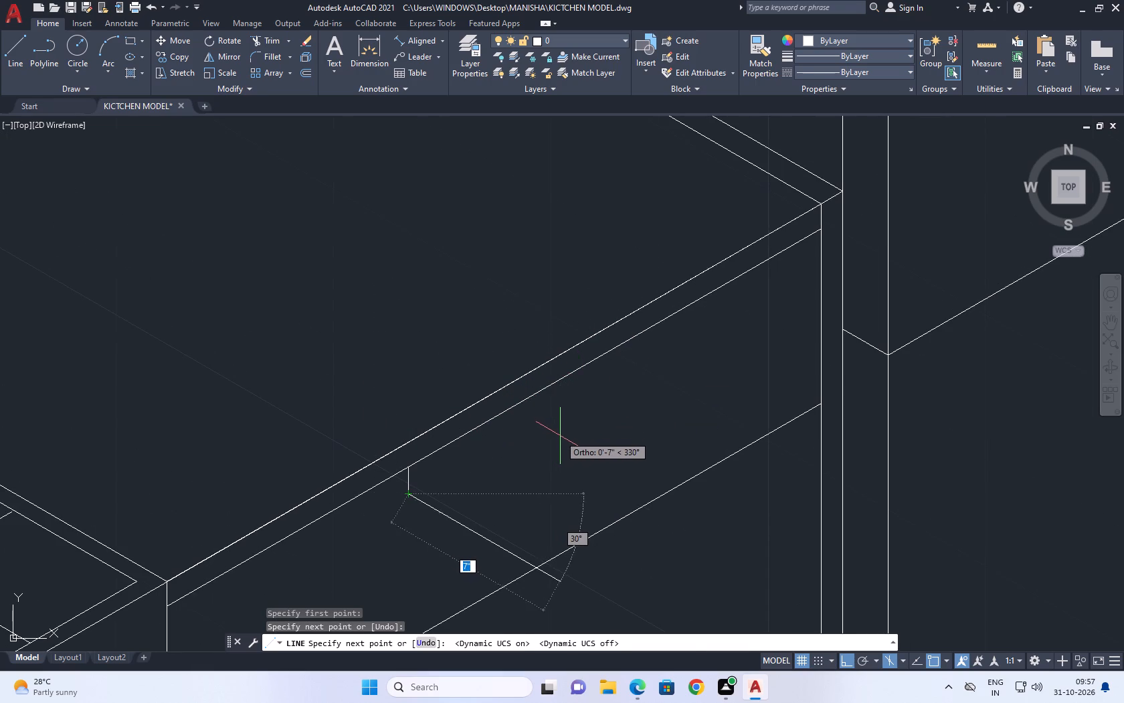
pyautogui.press('F6')
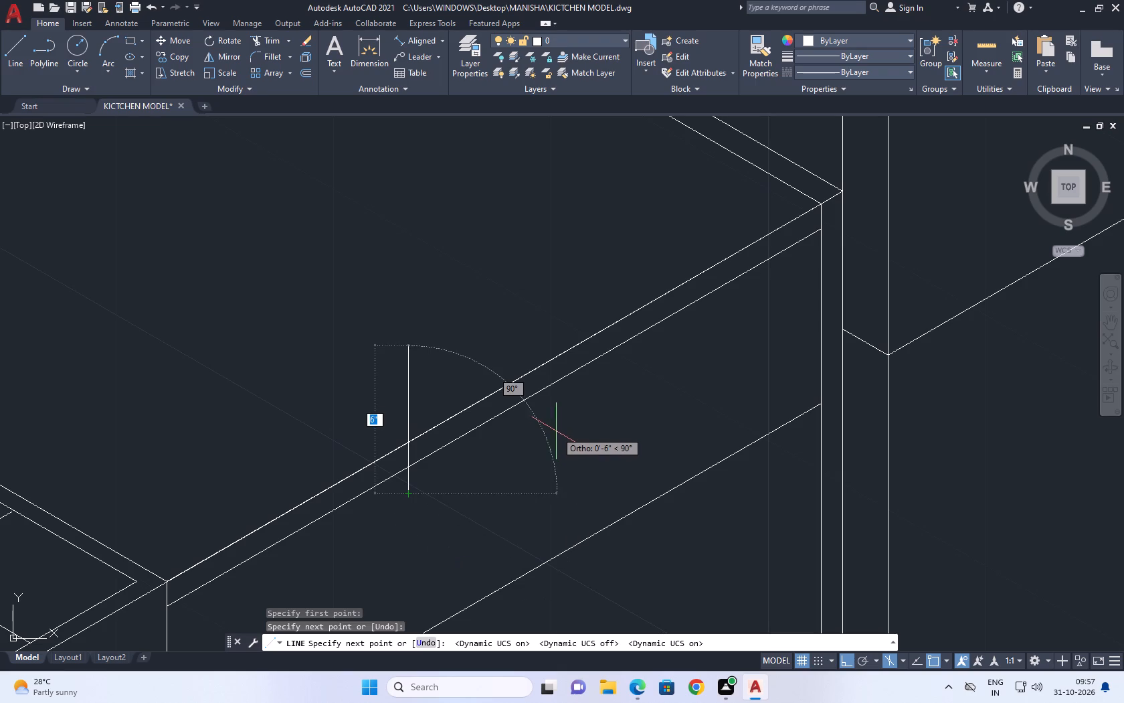
pyautogui.press('F6')
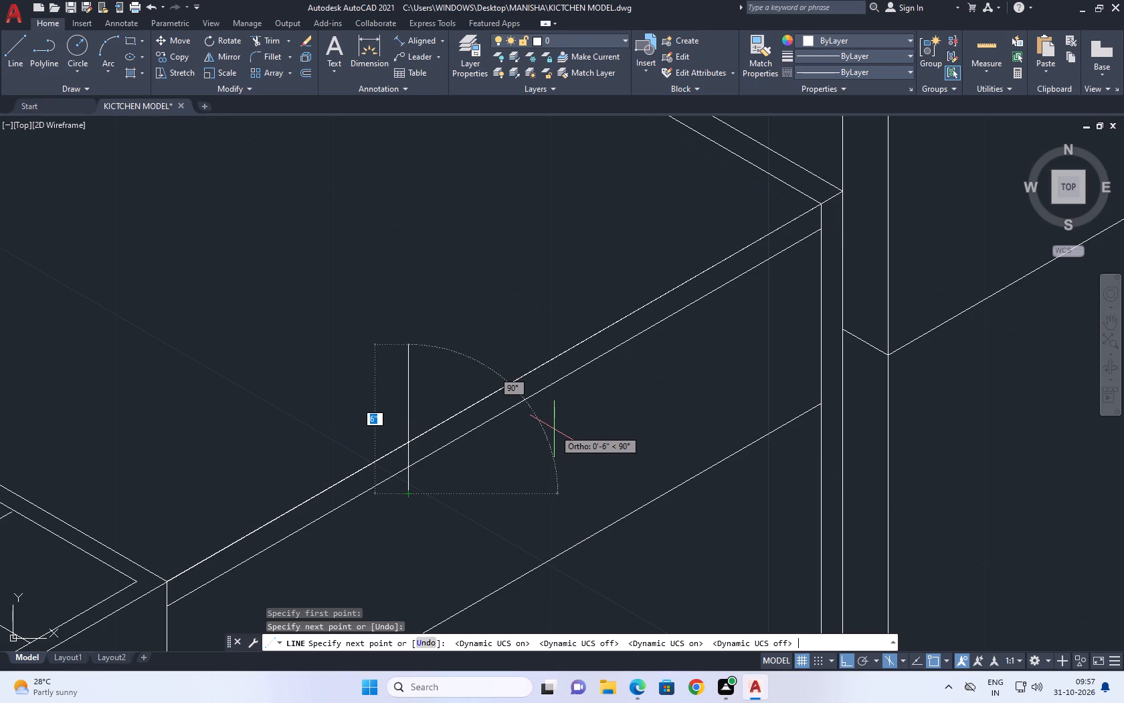
pyautogui.press('F5')
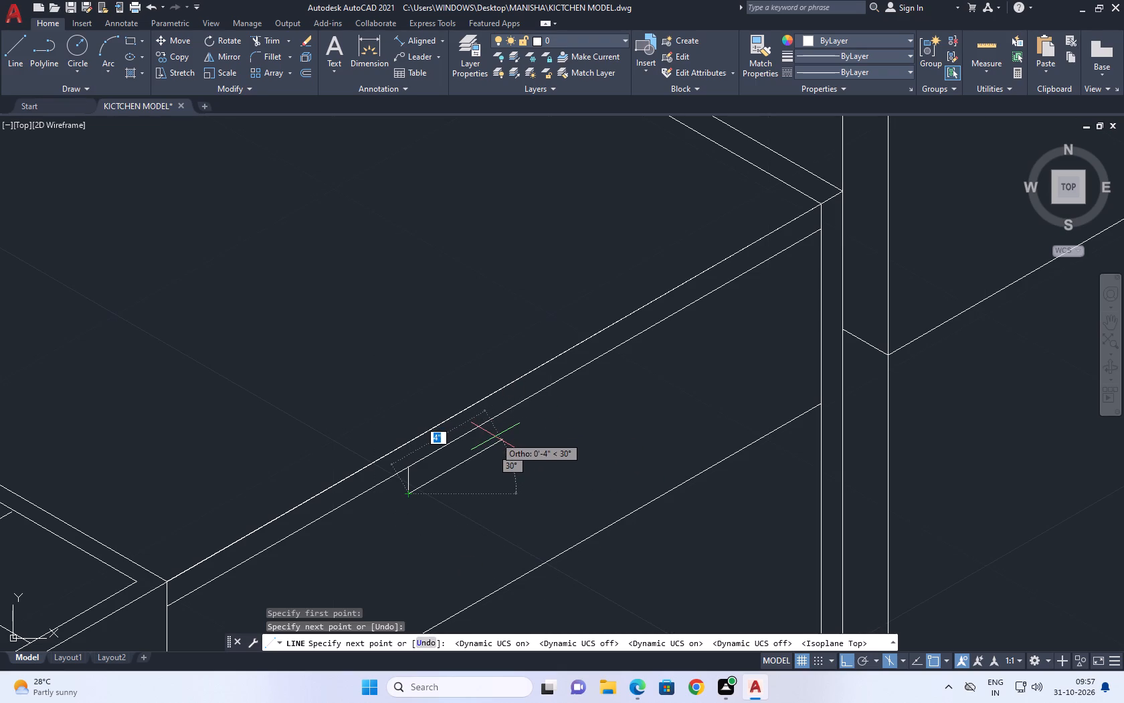
pyautogui.click(525, 414)
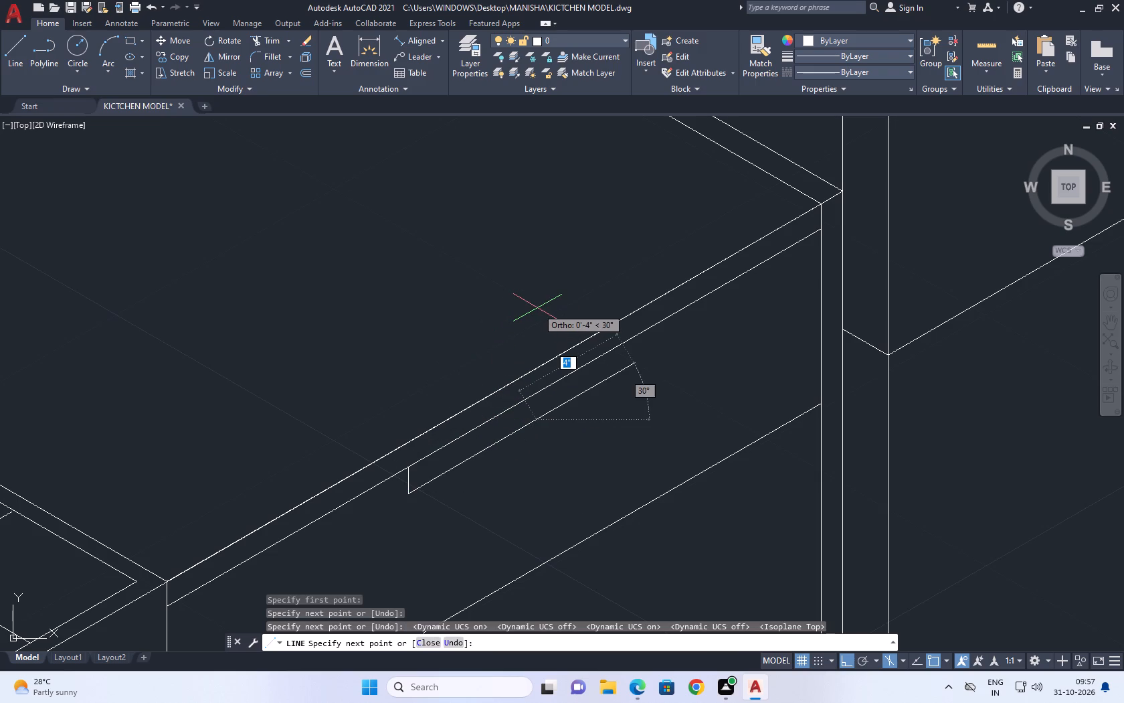
pyautogui.press('F5')
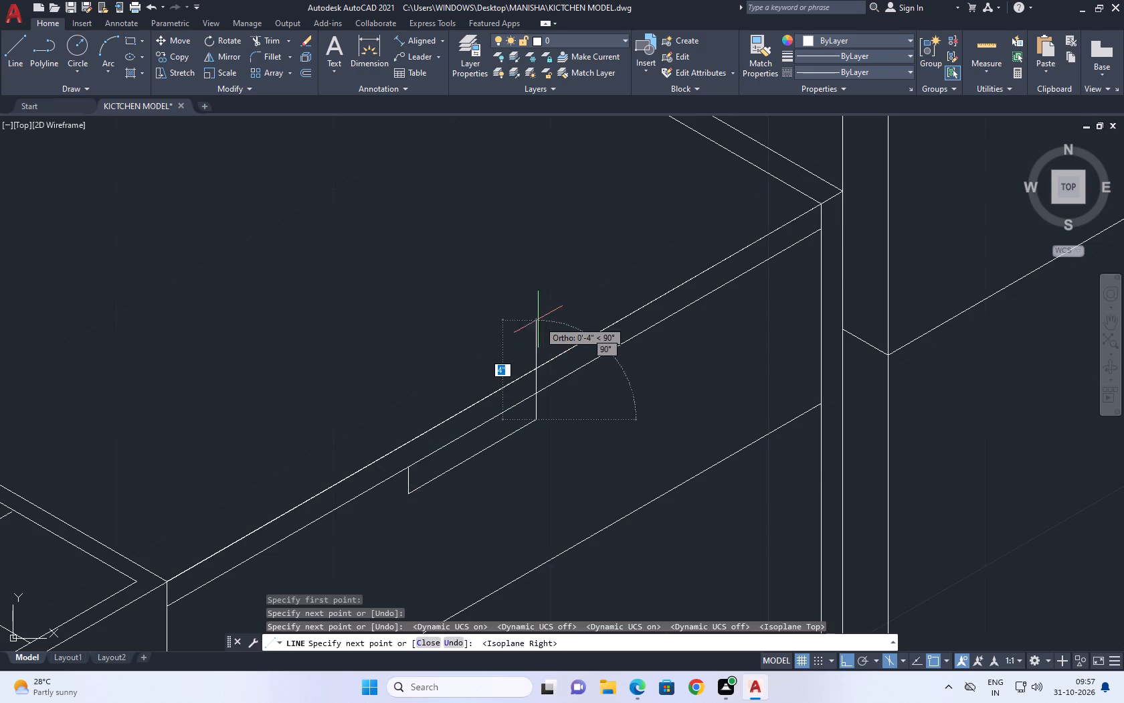
pyautogui.click(534, 311)
pyautogui.rightClick(545, 297)
pyautogui.click(571, 315)
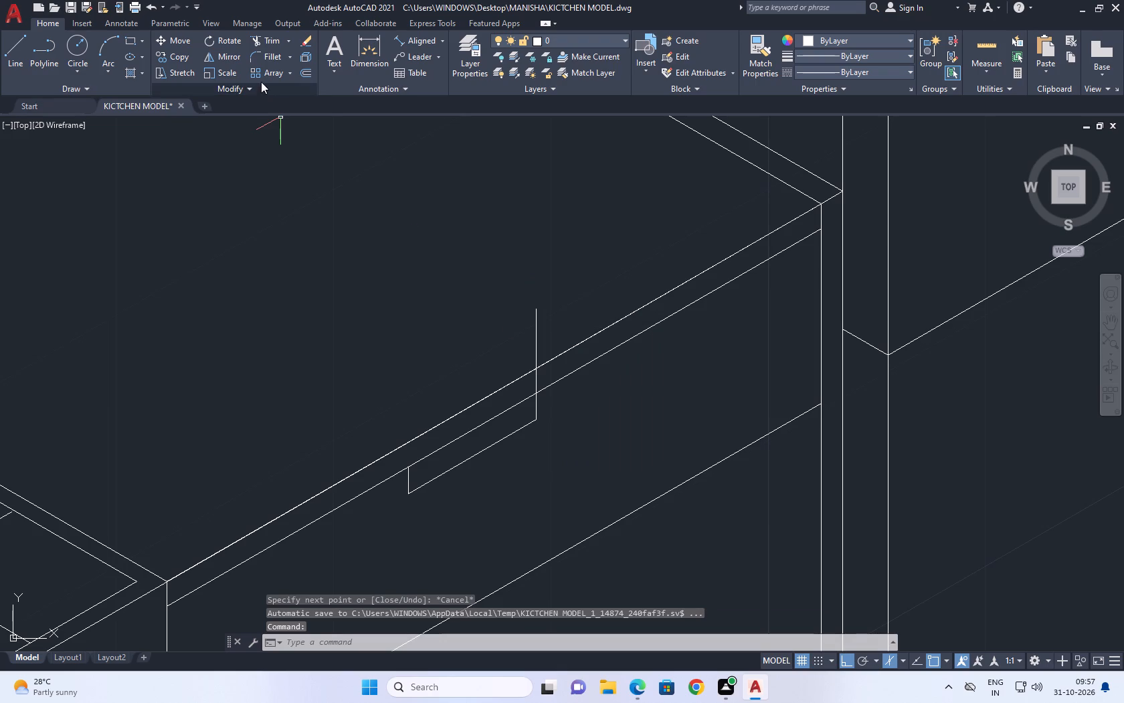
# Trim the handle outline's overlong vertical side back to the line 1" below the countertop edge.
pyautogui.click(270, 38)
pyautogui.scroll(1, 538, 394)
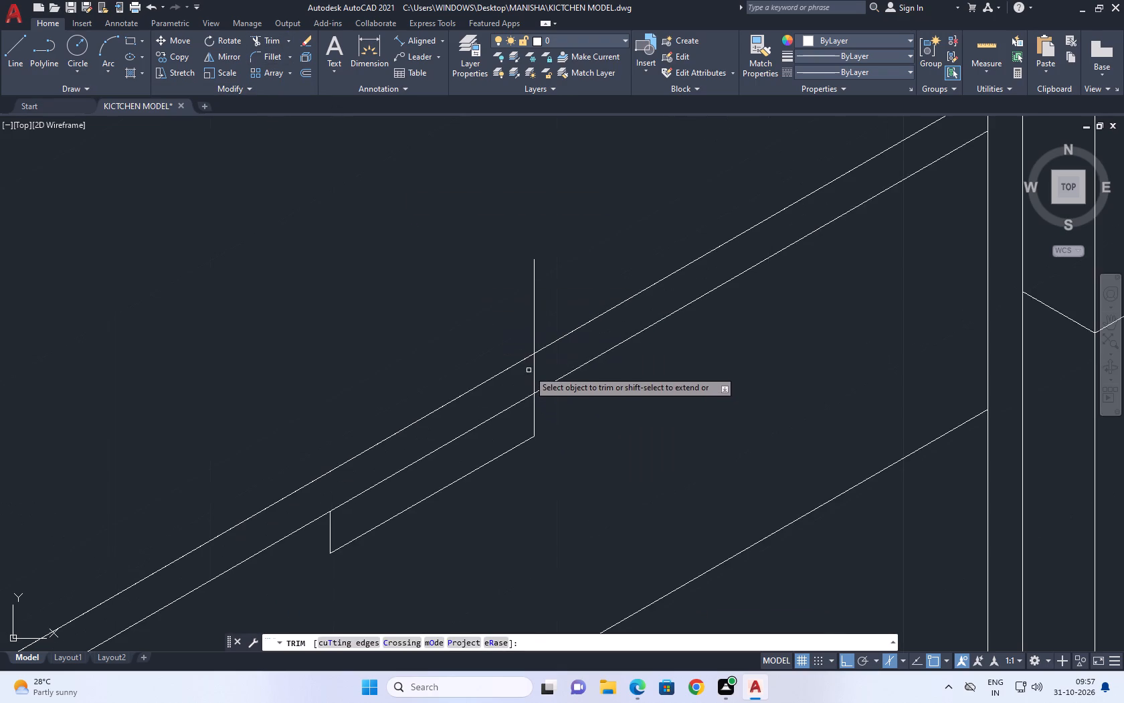
pyautogui.scroll(1, 529, 370)
pyautogui.click(534, 366)
pyautogui.click(542, 279)
pyautogui.moveTo(519, 296); pyautogui.dragTo(512, 301)
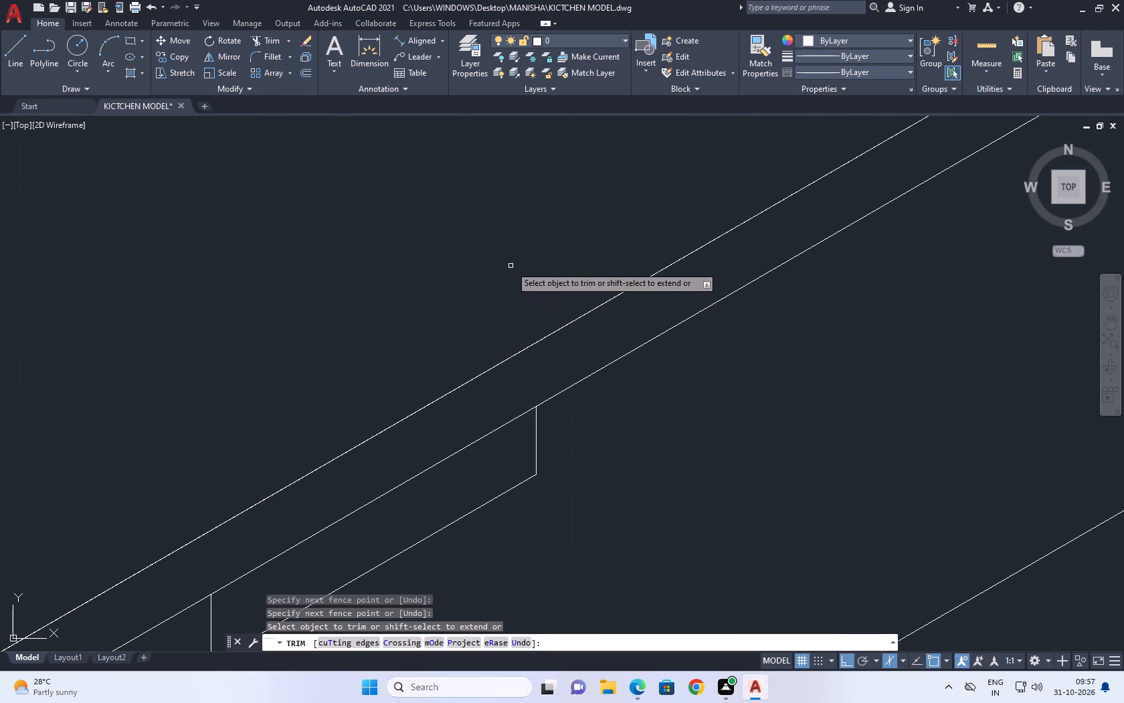
pyautogui.rightClick(510, 266)
pyautogui.click(555, 290)
# Close the drawer handle outline with a line along its open top side, between the upper ends of its two vertical sides.
pyautogui.scroll(-3, 565, 288)
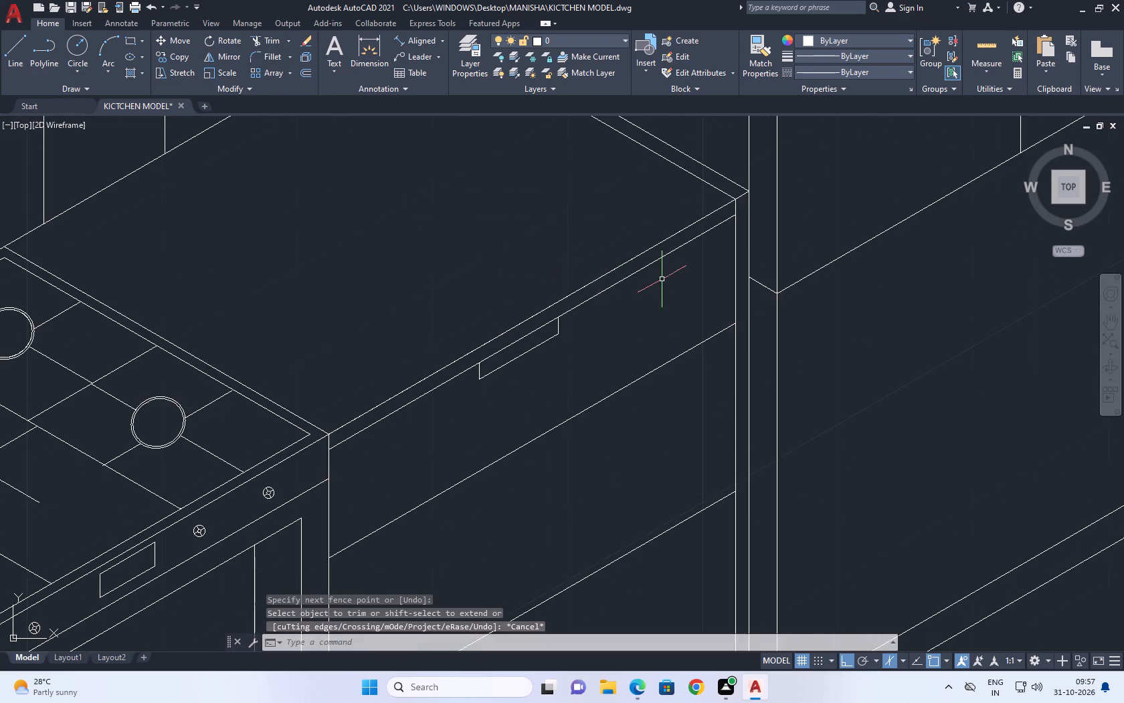
pyautogui.moveTo(663, 271); pyautogui.dragTo(629, 230, button='middle')
pyautogui.scroll(1, 632, 234)
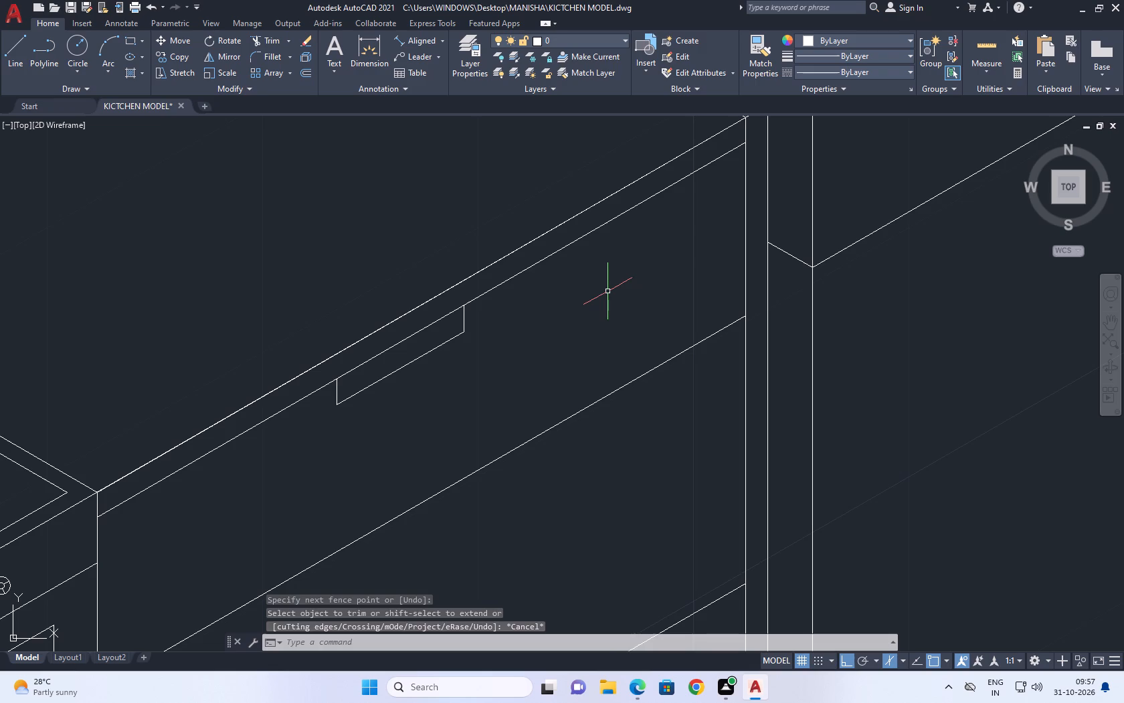
pyautogui.scroll(-2, 599, 293)
pyautogui.scroll(-1, 608, 354)
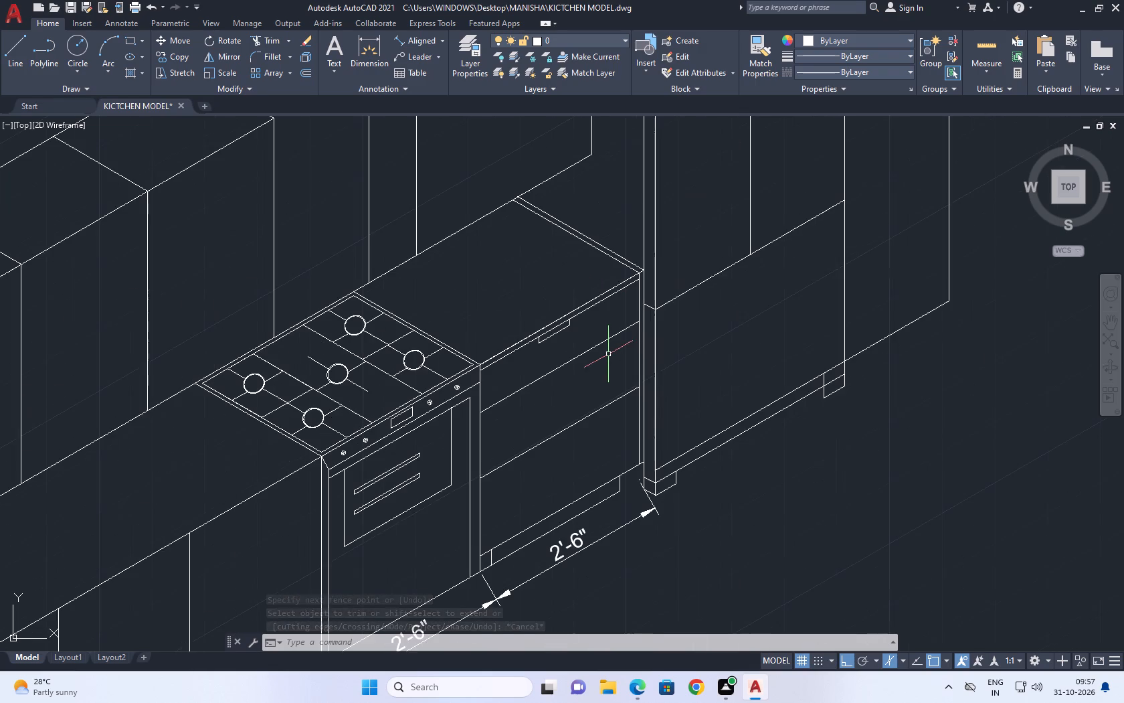
pyautogui.scroll(1, 540, 333)
pyautogui.click(505, 291)
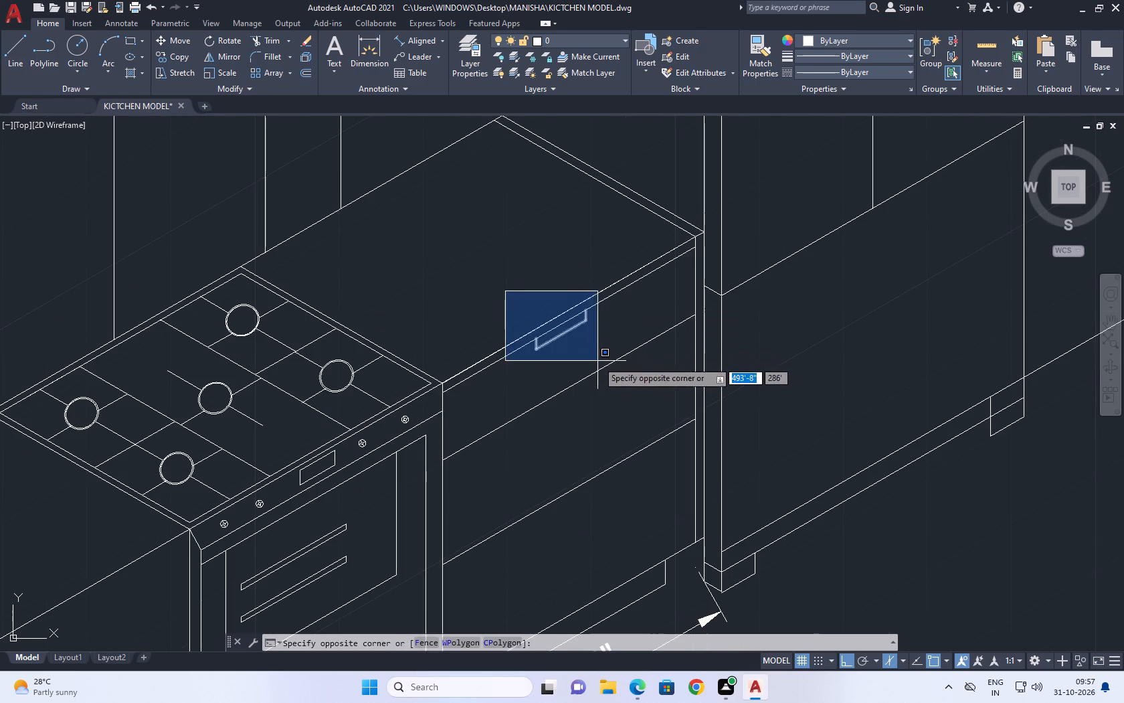
pyautogui.click(599, 368)
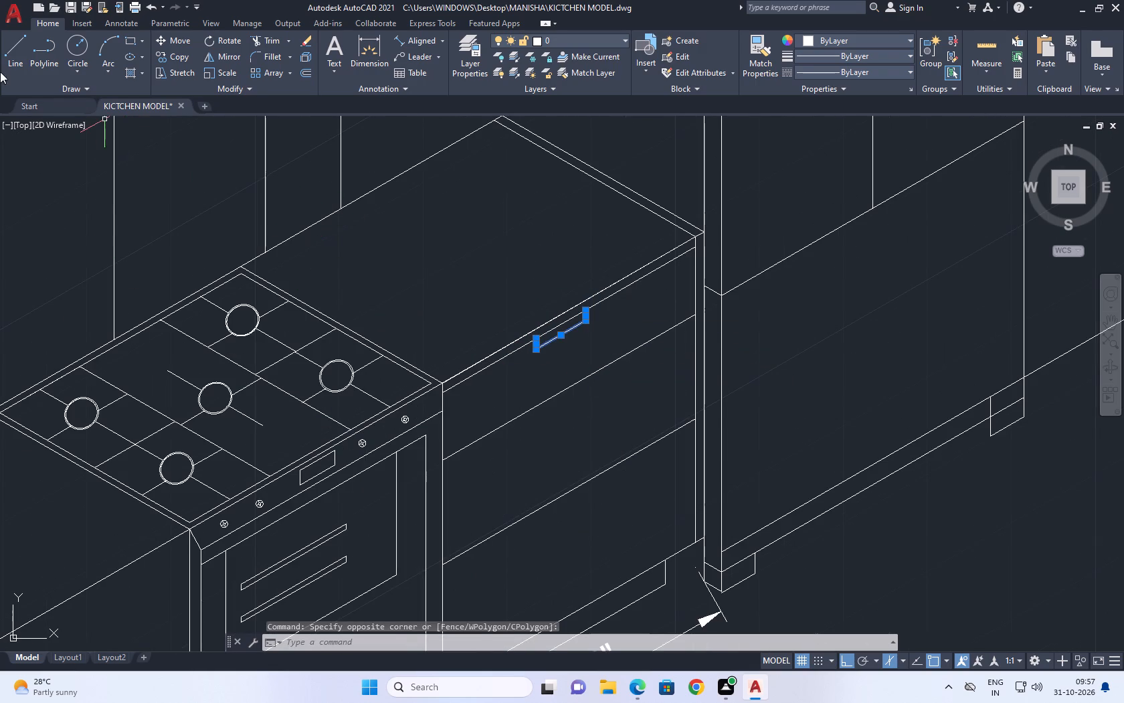
pyautogui.click(11, 58)
pyautogui.scroll(3, 516, 333)
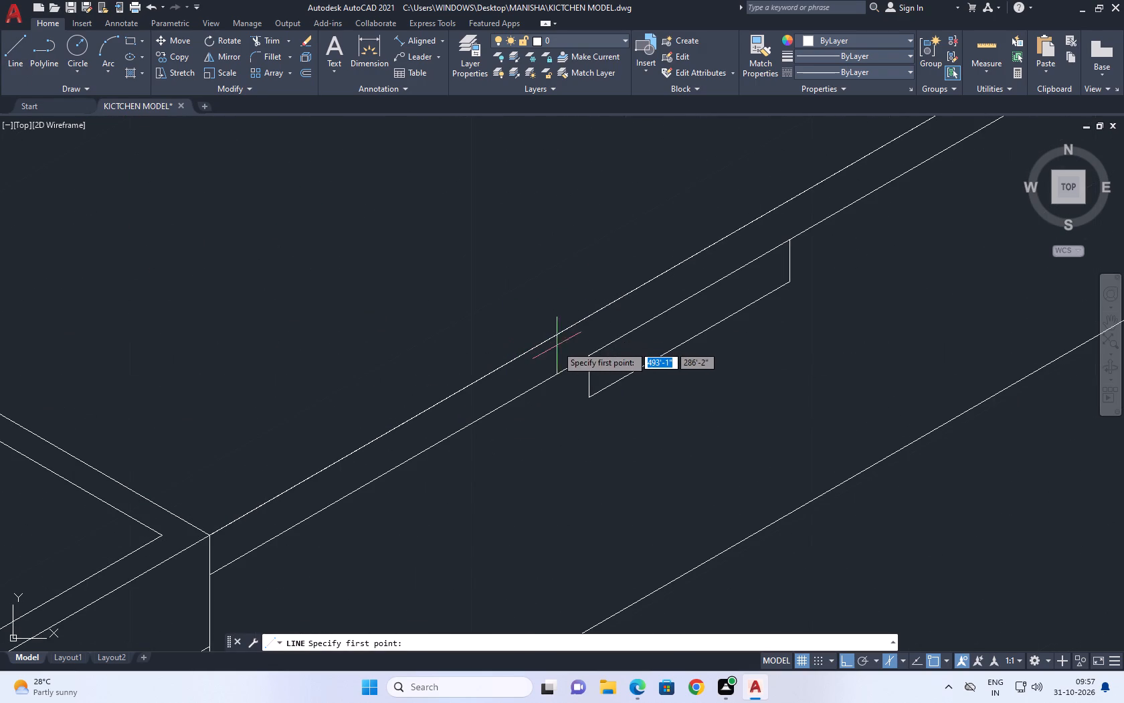
pyautogui.click(585, 358)
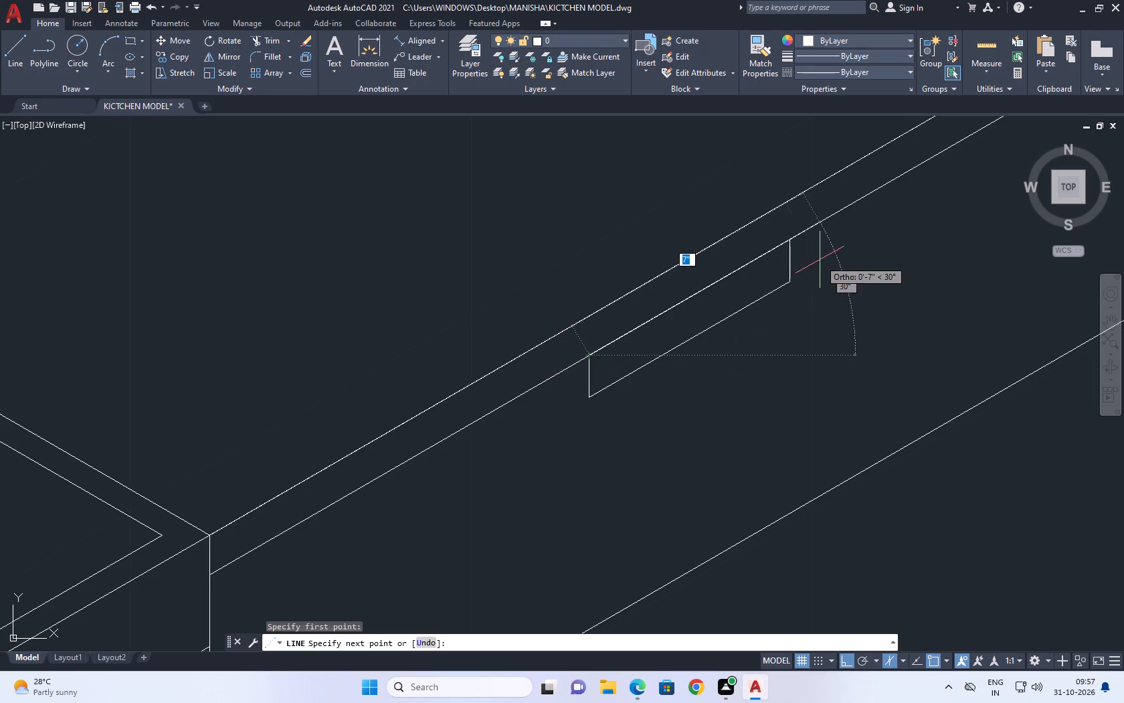
pyautogui.click(791, 237)
pyautogui.rightClick(818, 230)
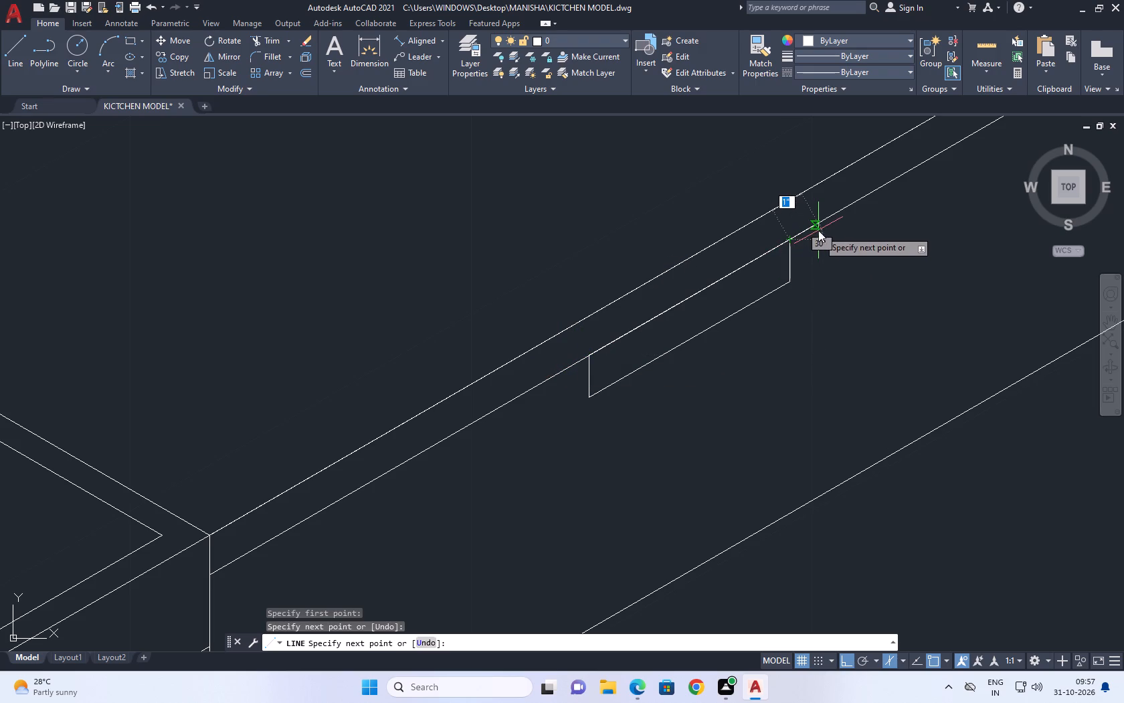
pyautogui.click(878, 250)
pyautogui.moveTo(781, 306); pyautogui.dragTo(757, 361, button='middle')
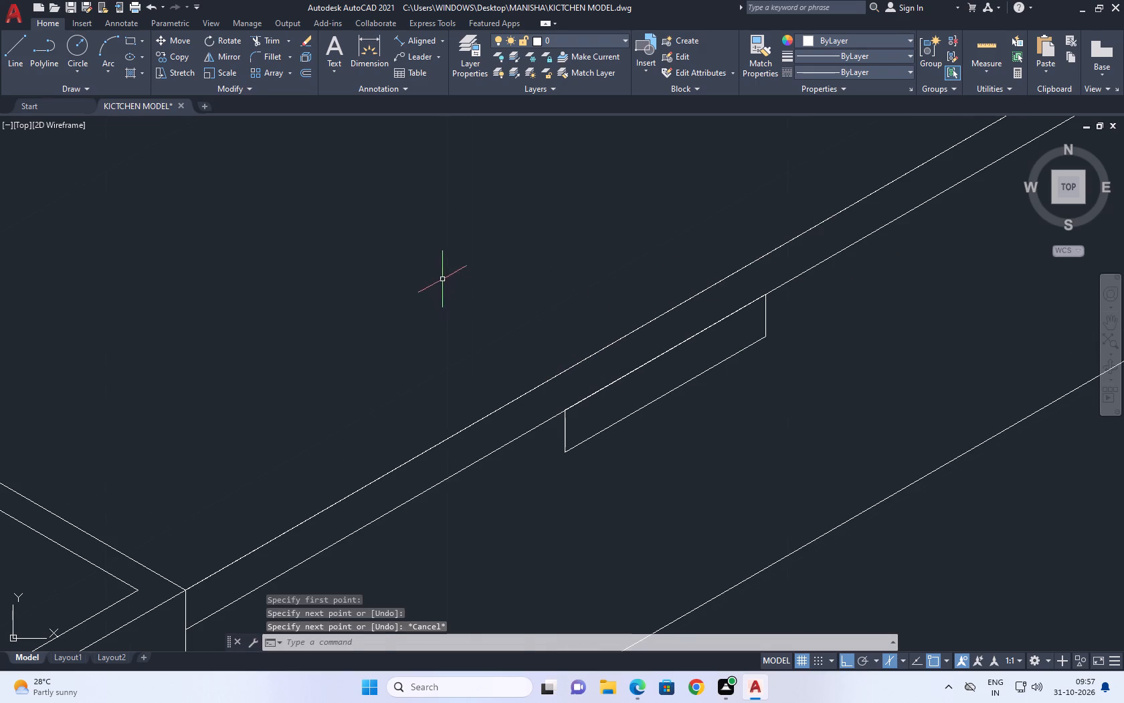
# Copy the closed handle outline straight down to the two lower drawer fronts, placing each copy just under its divider line.
pyautogui.click(443, 279)
pyautogui.moveTo(813, 460); pyautogui.dragTo(806, 473)
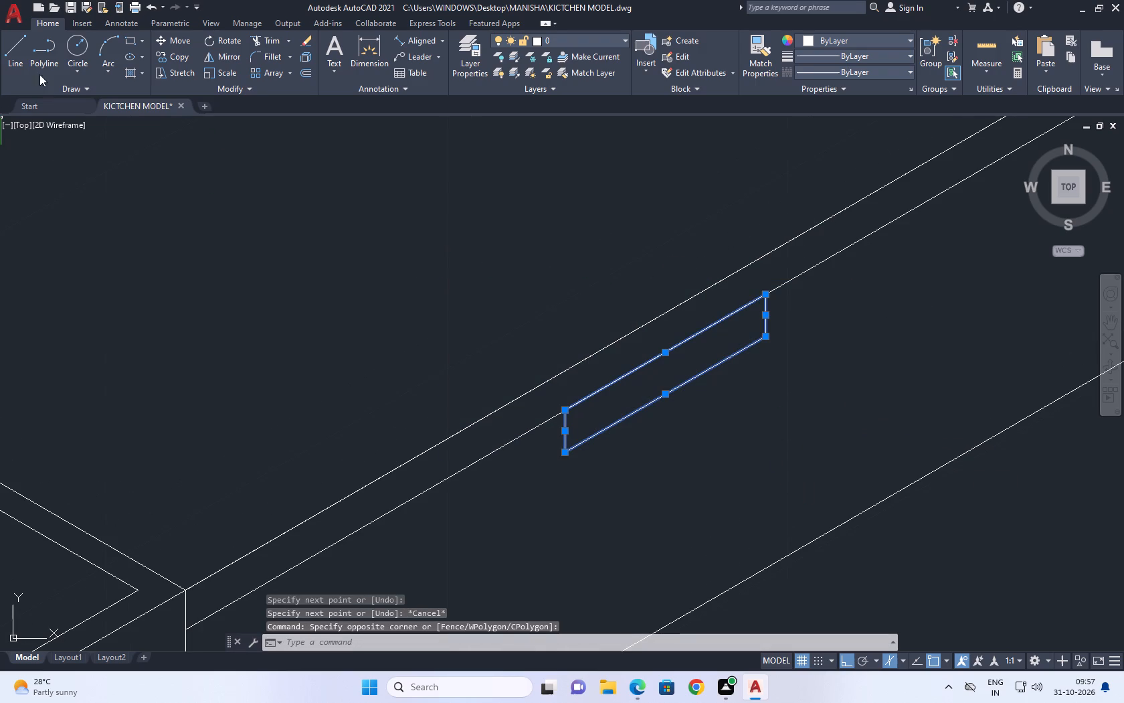
pyautogui.click(188, 60)
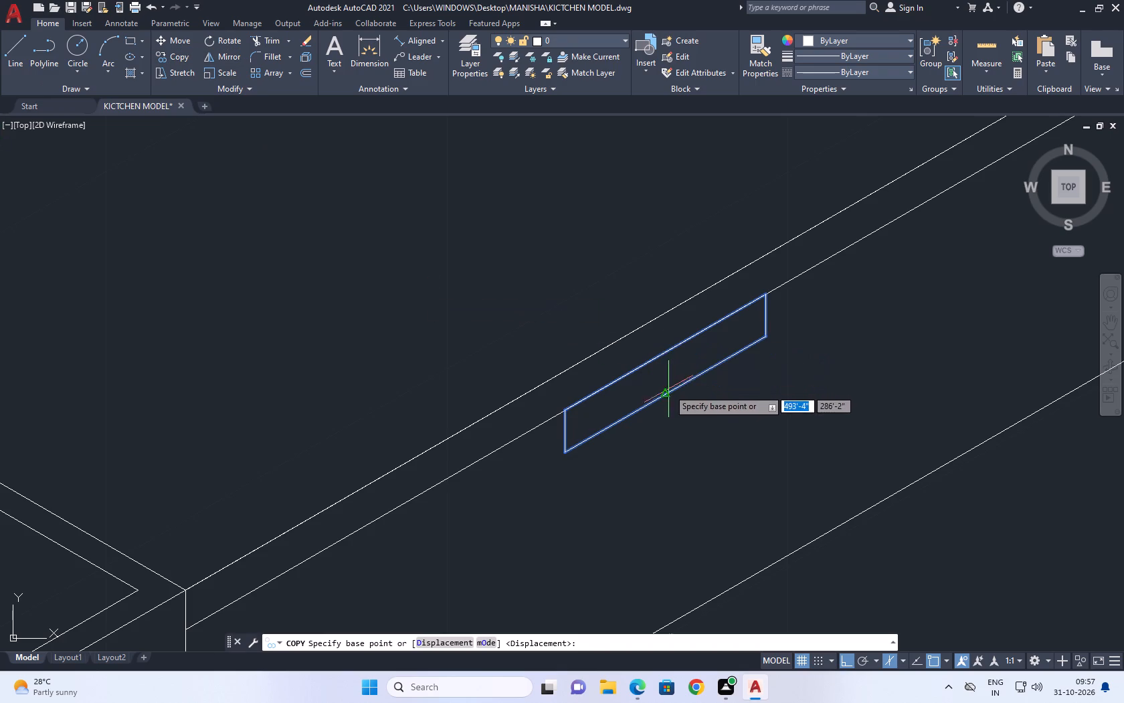
pyautogui.click(674, 386)
pyautogui.scroll(-2, 691, 327)
pyautogui.moveTo(707, 424); pyautogui.dragTo(703, 412, button='middle')
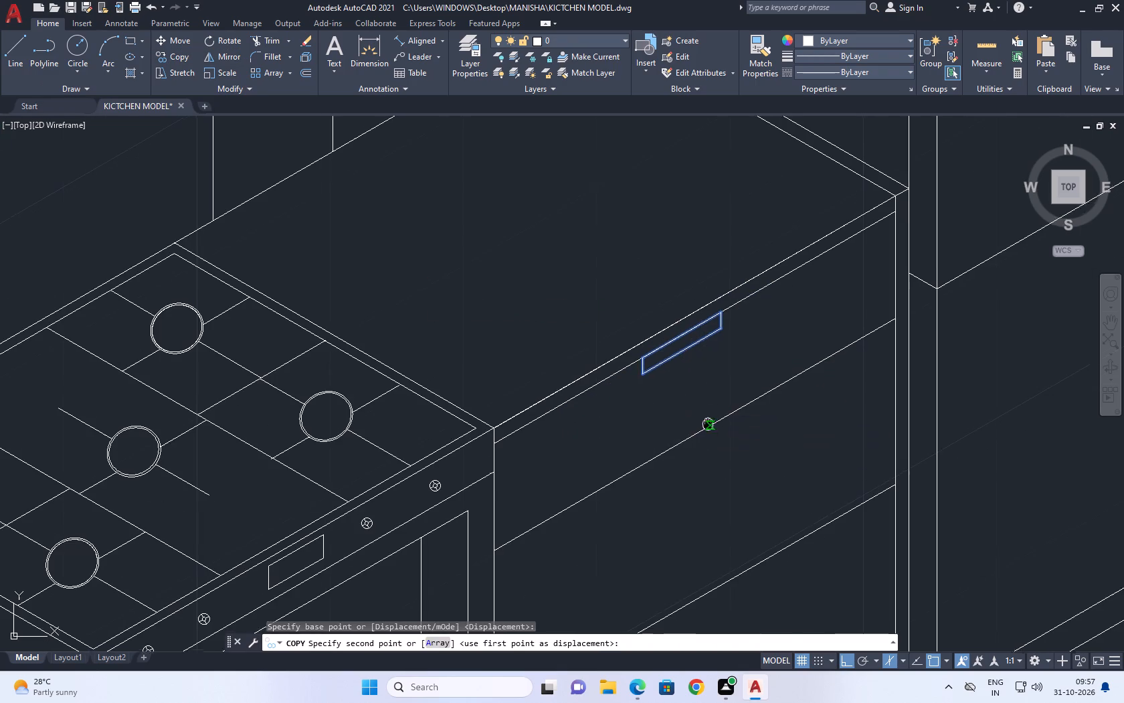
pyautogui.moveTo(703, 412); pyautogui.dragTo(672, 309, button='middle')
pyautogui.click(654, 343)
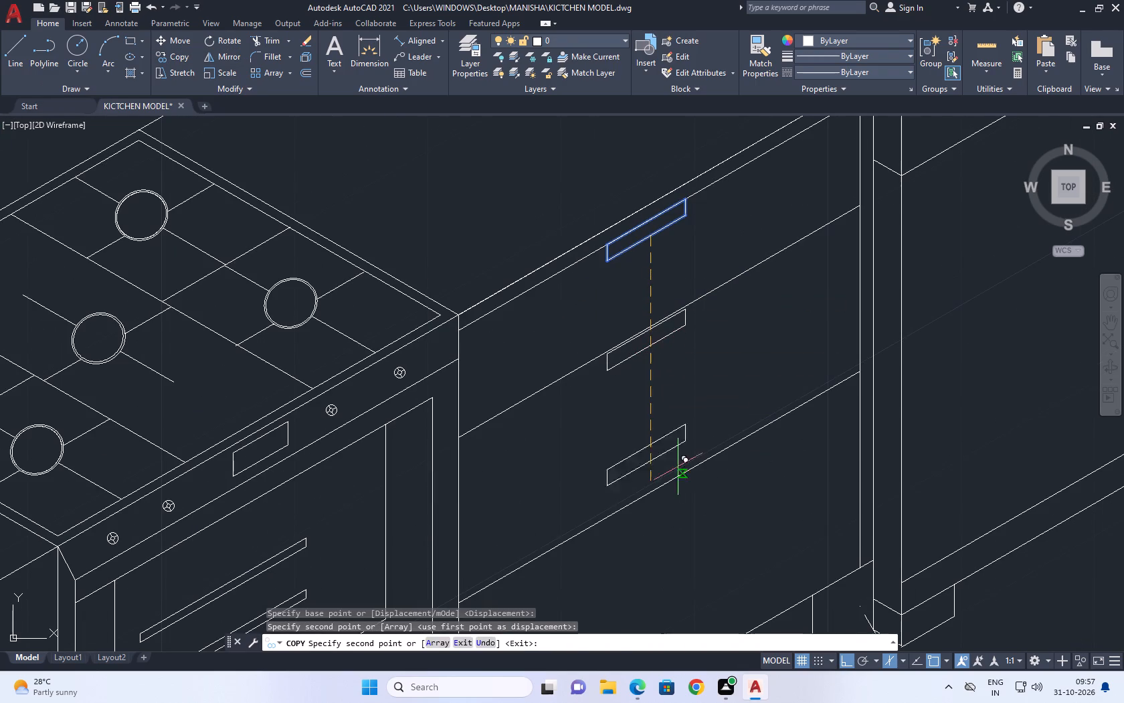
pyautogui.click(698, 483)
pyautogui.rightClick(650, 392)
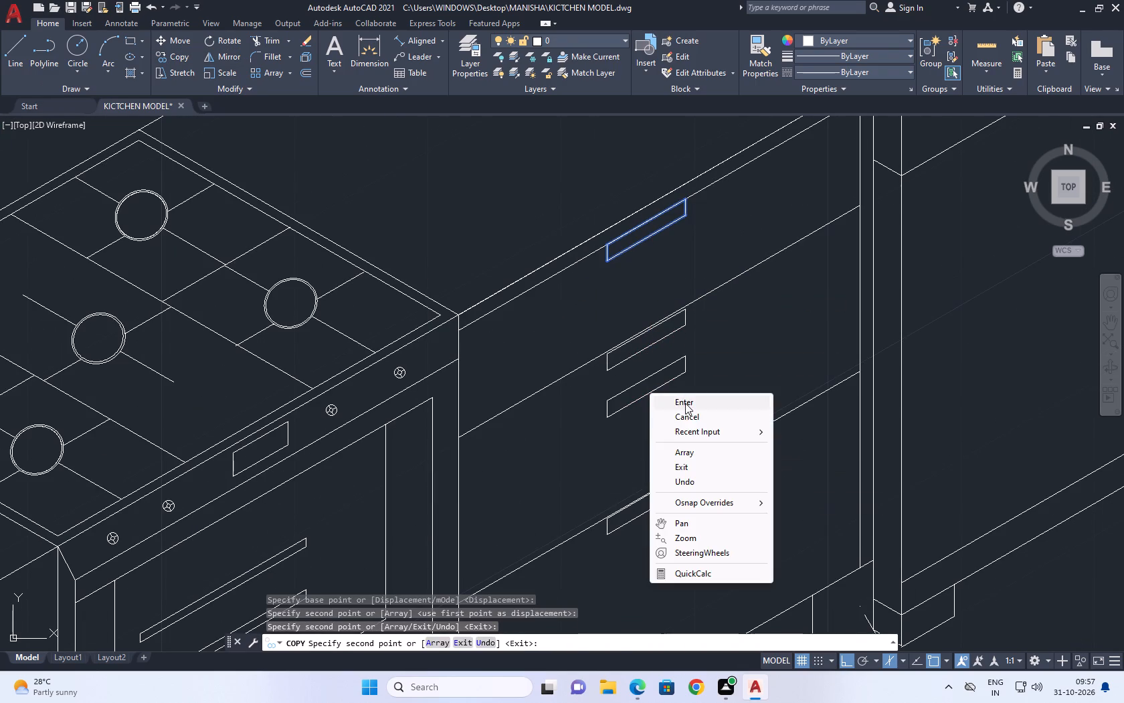
pyautogui.click(688, 416)
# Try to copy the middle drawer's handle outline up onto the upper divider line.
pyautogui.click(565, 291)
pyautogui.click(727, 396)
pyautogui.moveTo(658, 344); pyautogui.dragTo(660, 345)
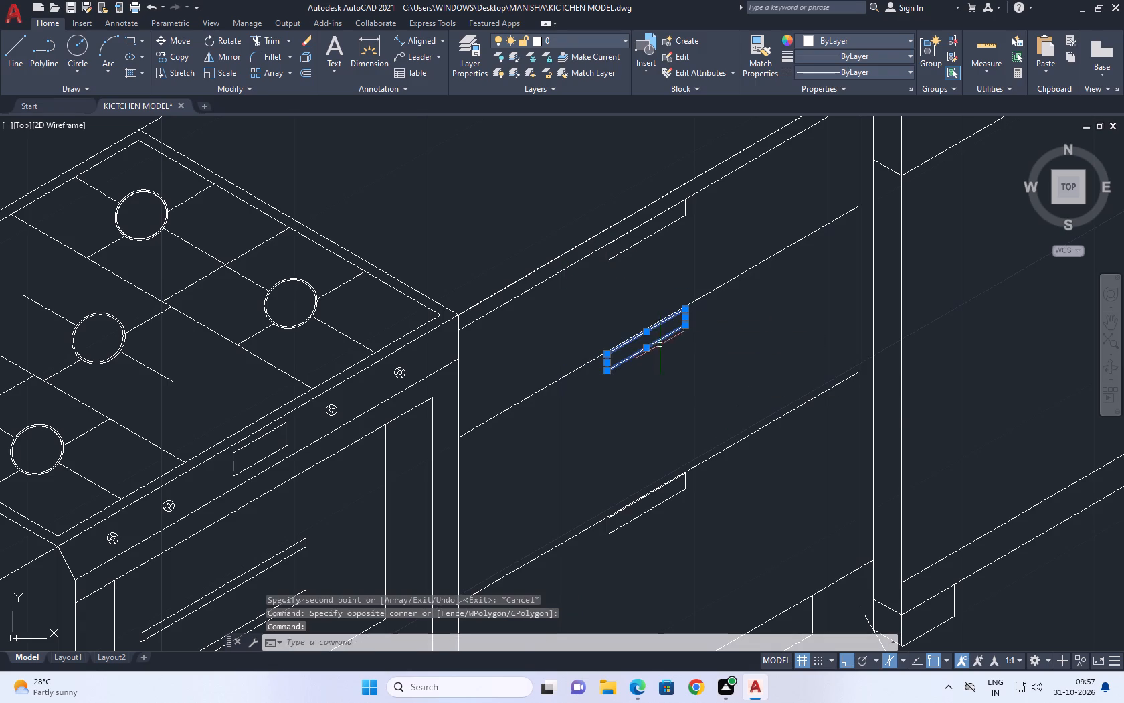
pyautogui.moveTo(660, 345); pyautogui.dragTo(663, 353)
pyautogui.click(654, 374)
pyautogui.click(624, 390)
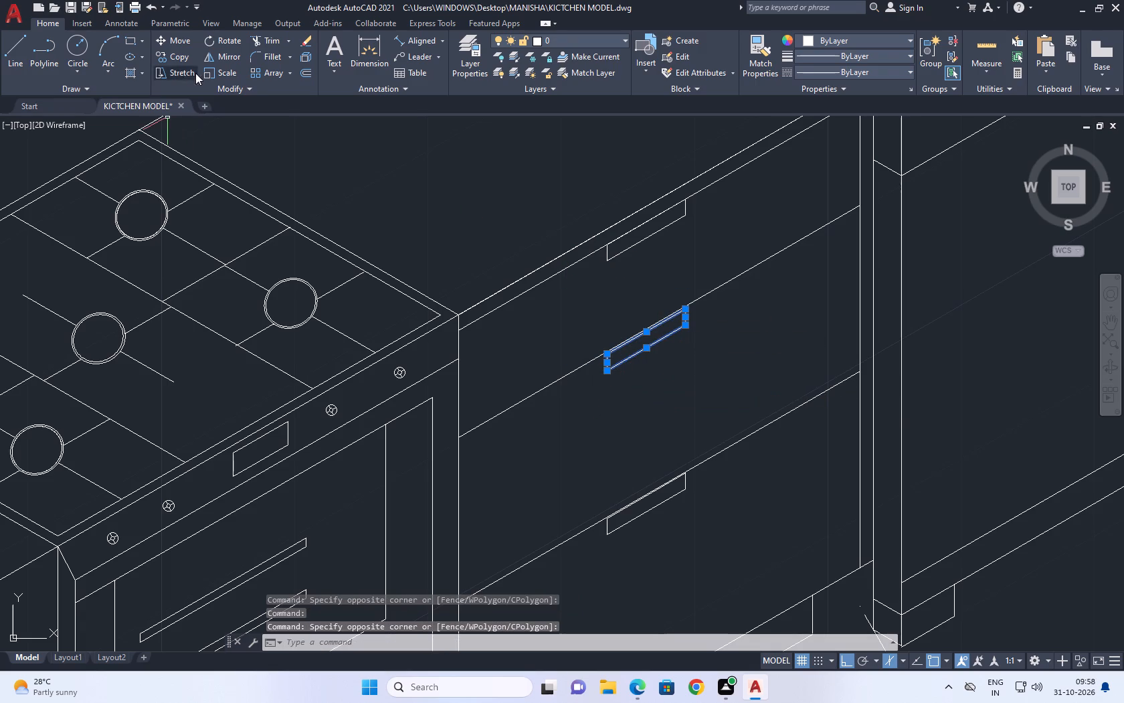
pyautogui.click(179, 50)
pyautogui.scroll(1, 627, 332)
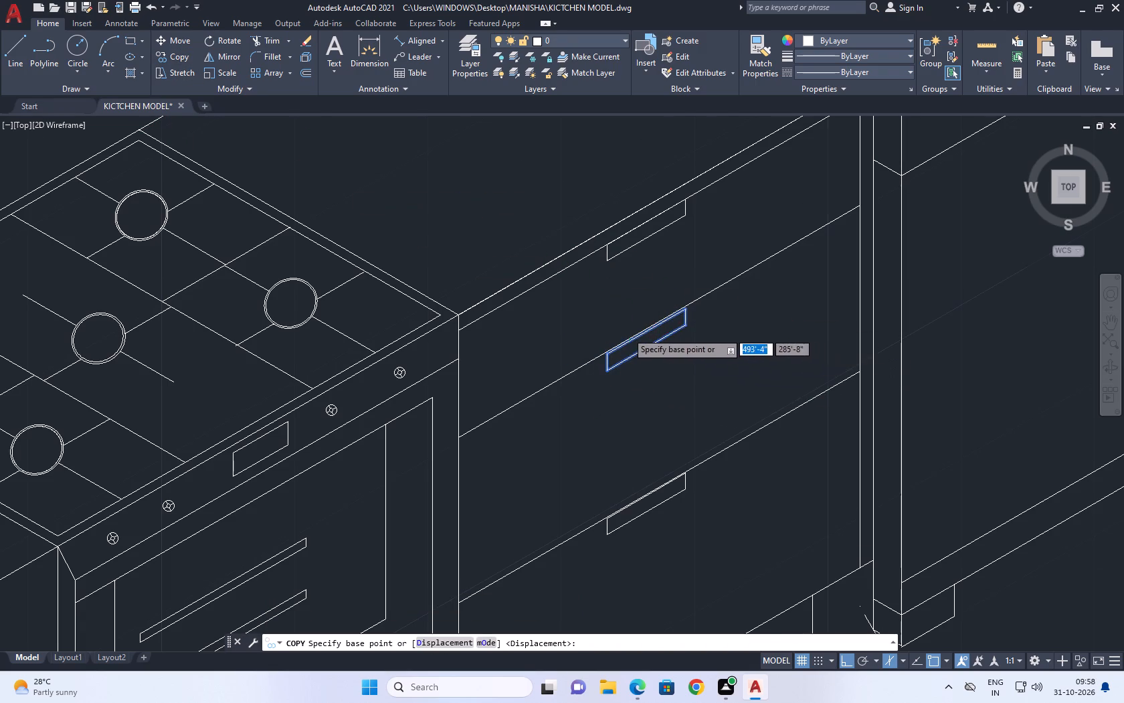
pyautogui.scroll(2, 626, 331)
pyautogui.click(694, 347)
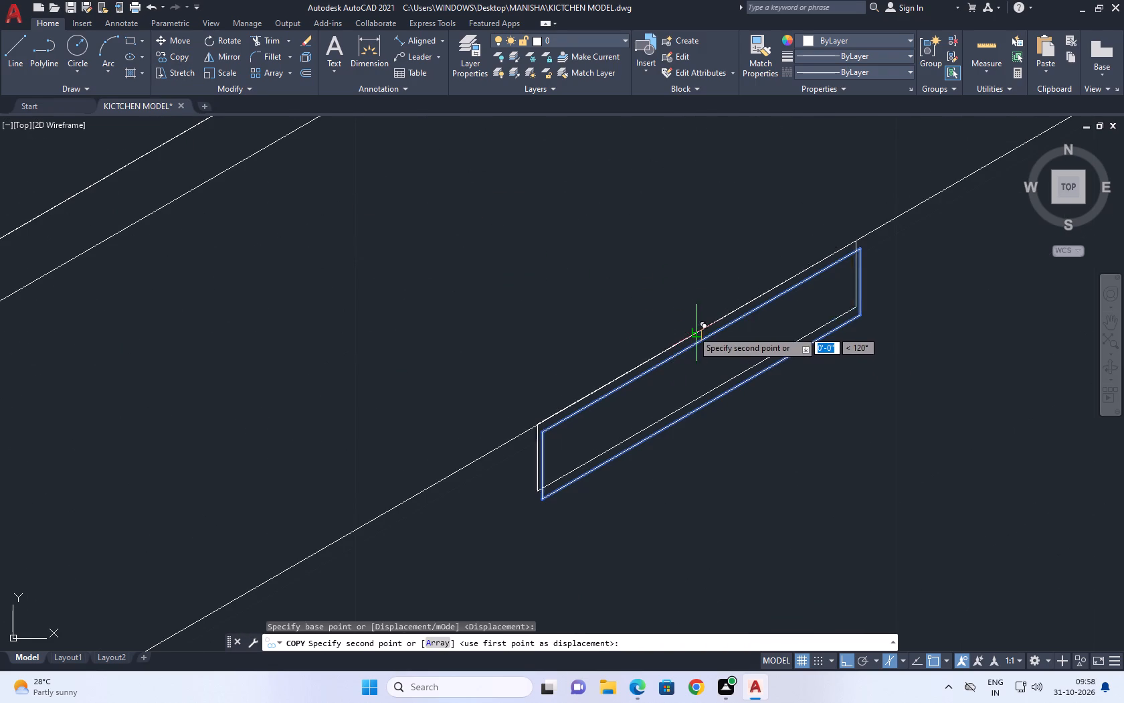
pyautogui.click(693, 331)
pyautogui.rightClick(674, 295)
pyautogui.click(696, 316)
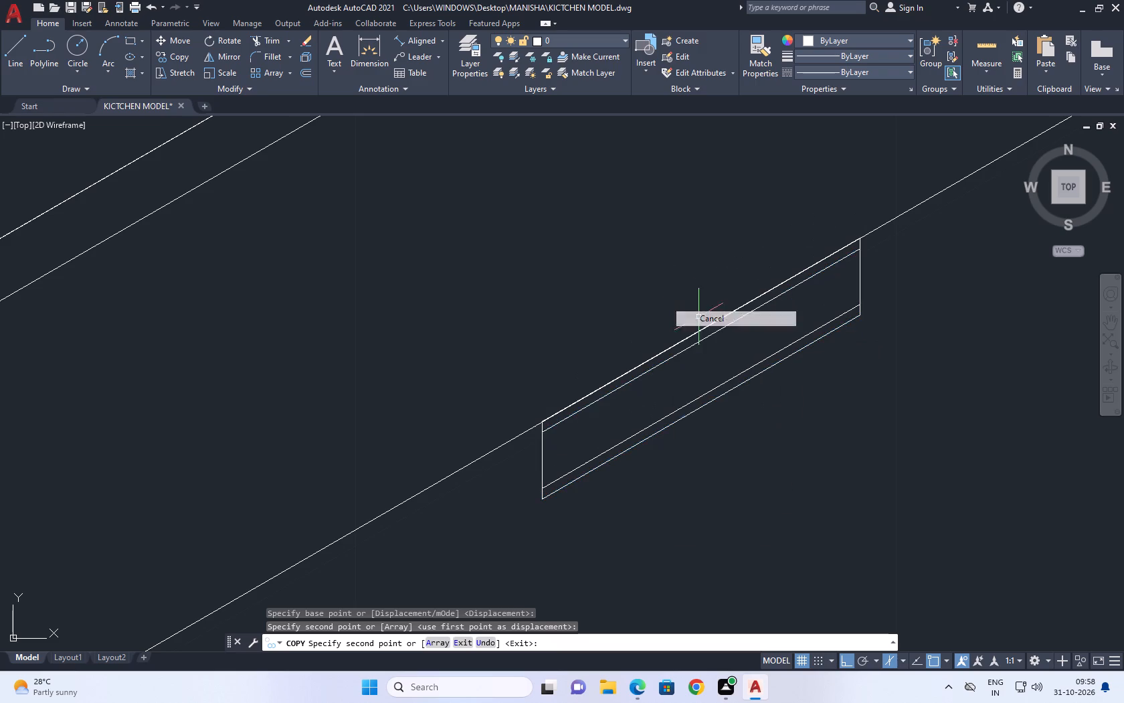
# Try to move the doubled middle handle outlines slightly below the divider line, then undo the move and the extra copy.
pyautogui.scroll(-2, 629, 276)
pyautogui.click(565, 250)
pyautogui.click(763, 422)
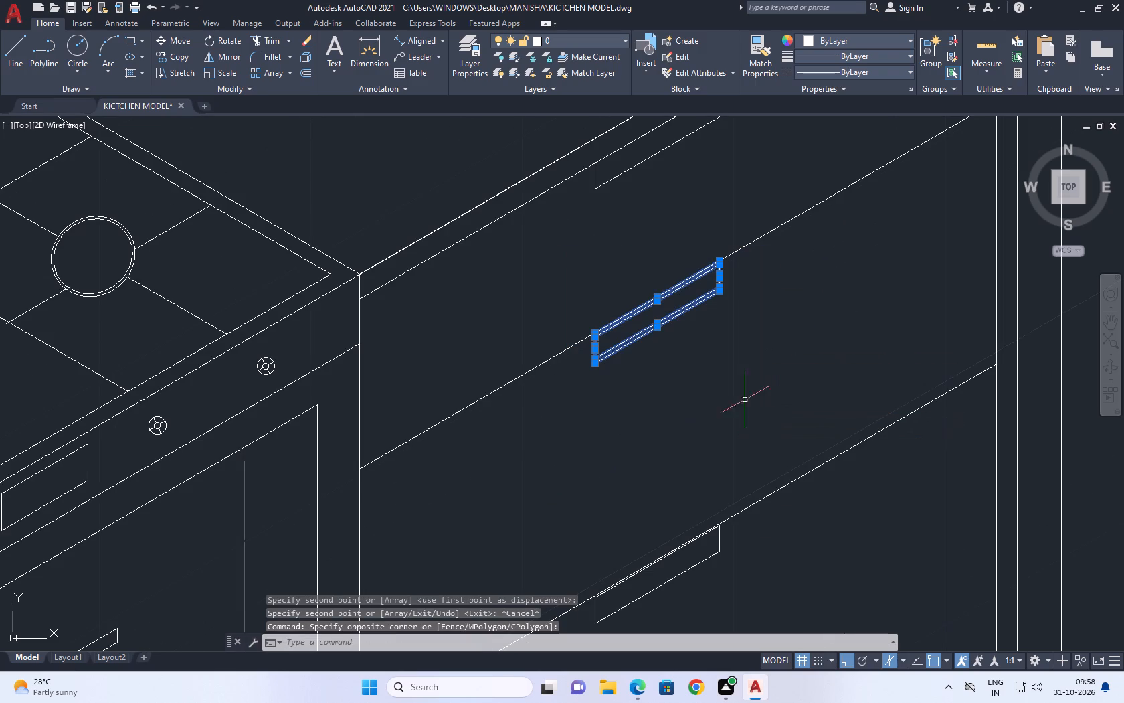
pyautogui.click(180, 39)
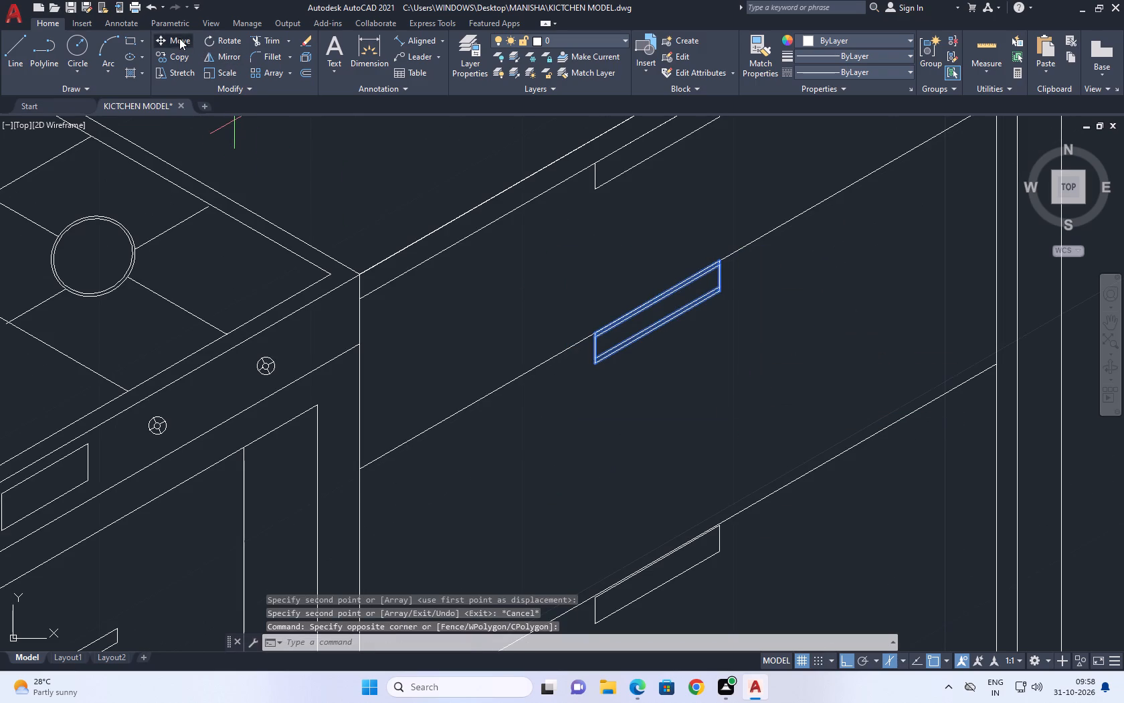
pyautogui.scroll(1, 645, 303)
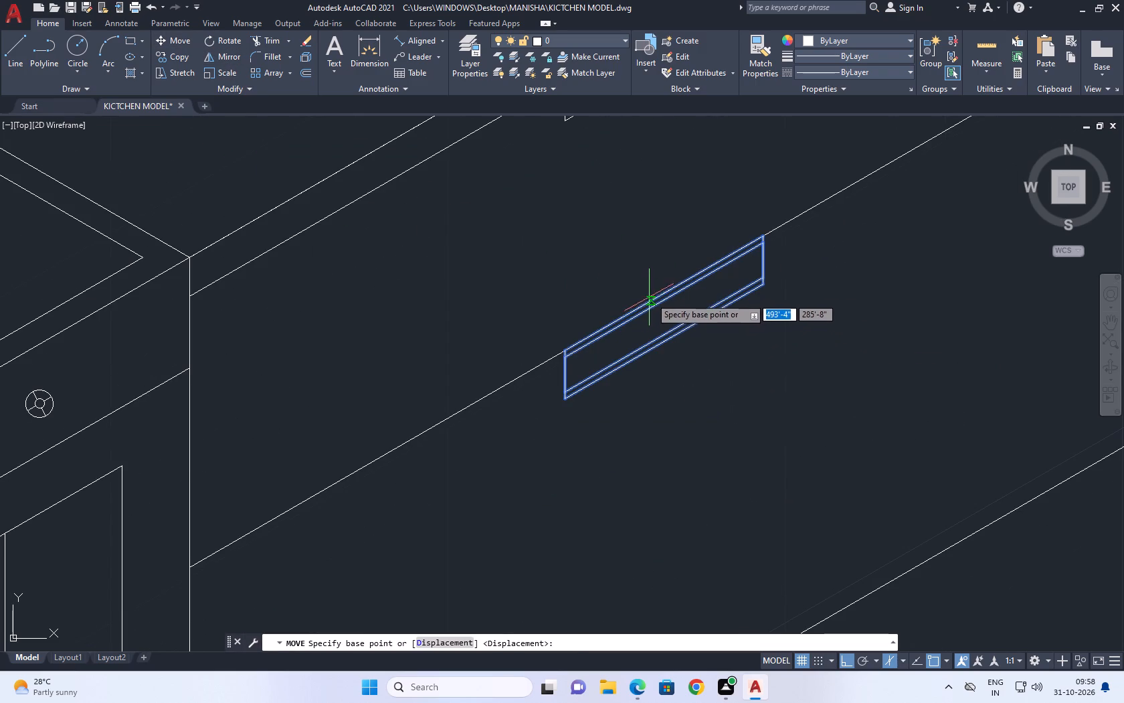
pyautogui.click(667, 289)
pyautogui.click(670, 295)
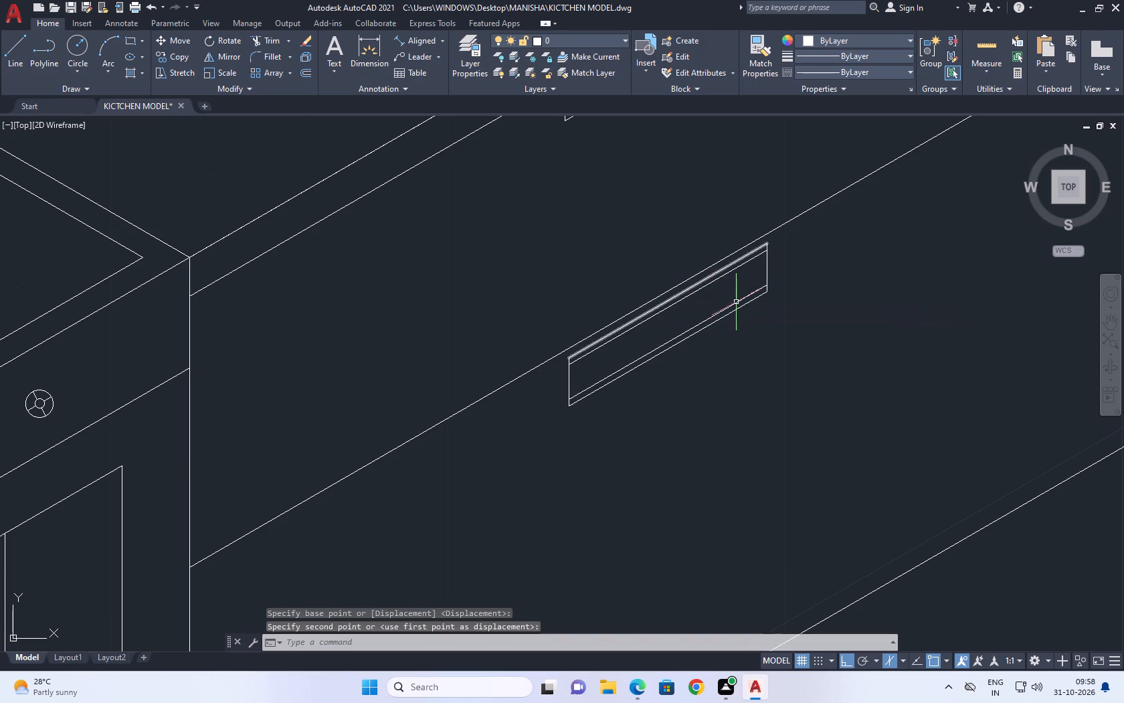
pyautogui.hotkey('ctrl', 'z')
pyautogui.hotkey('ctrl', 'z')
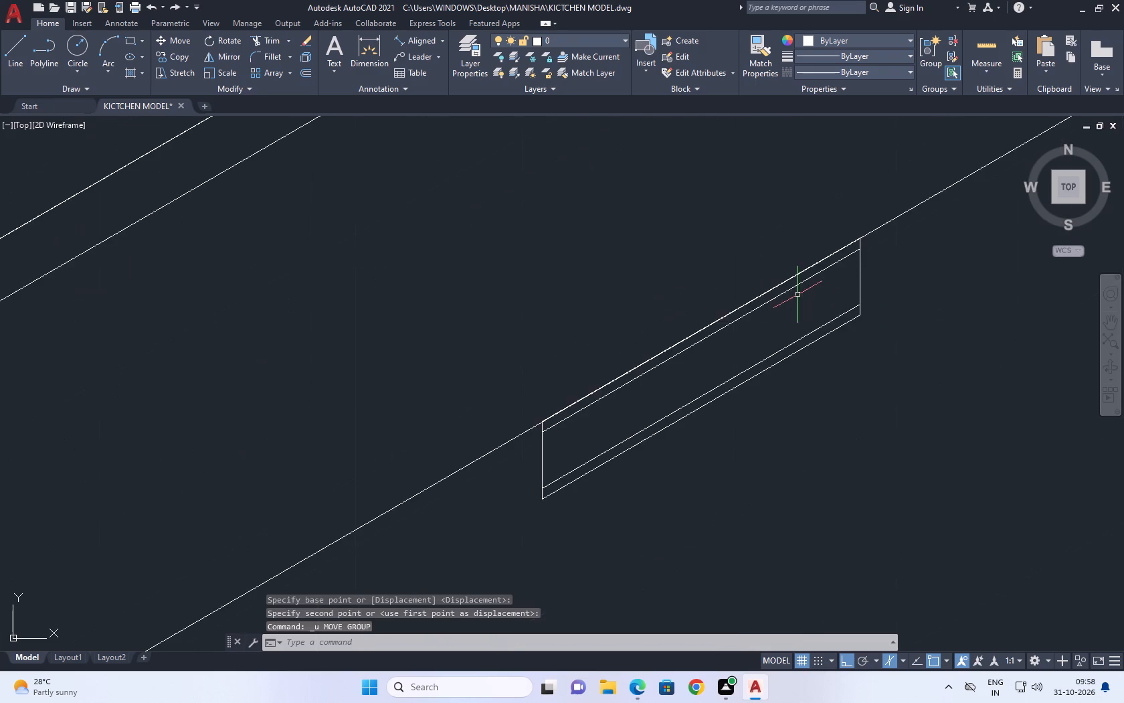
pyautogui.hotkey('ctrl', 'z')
# Move the middle drawer's handle outline so that its stove-side upper corner meets the upper divider line.
pyautogui.scroll(1, 638, 333)
pyautogui.click(511, 295)
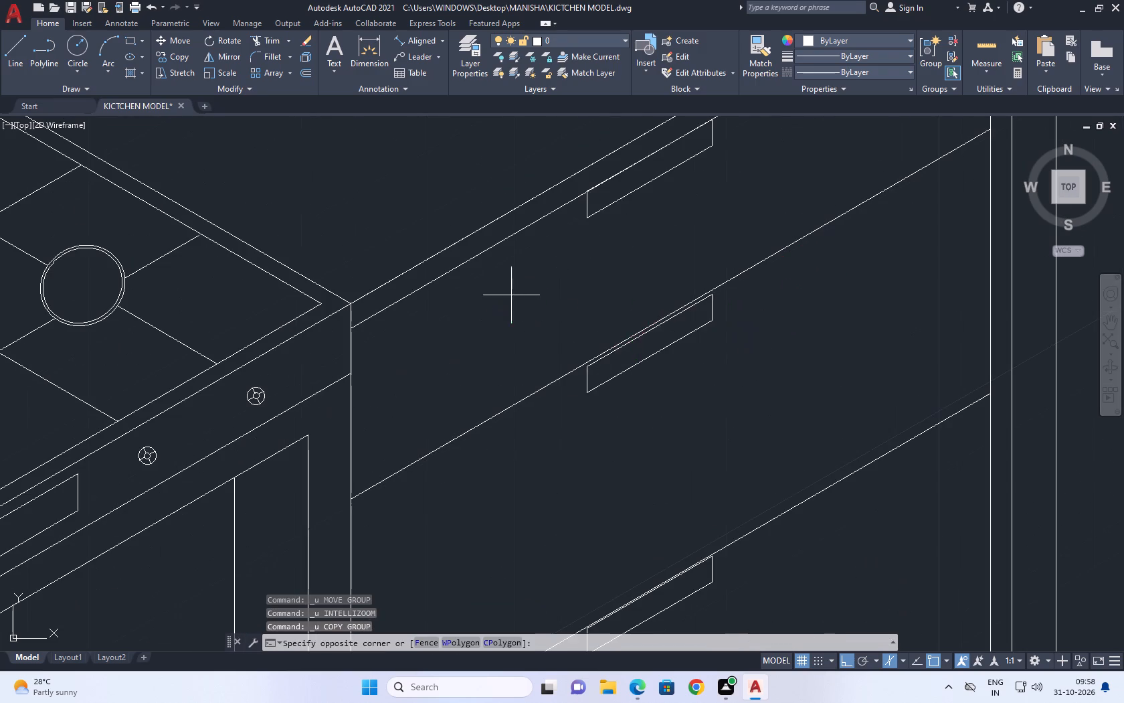
pyautogui.click(779, 435)
pyautogui.scroll(2, 695, 317)
pyautogui.click(748, 276)
pyautogui.click(731, 290)
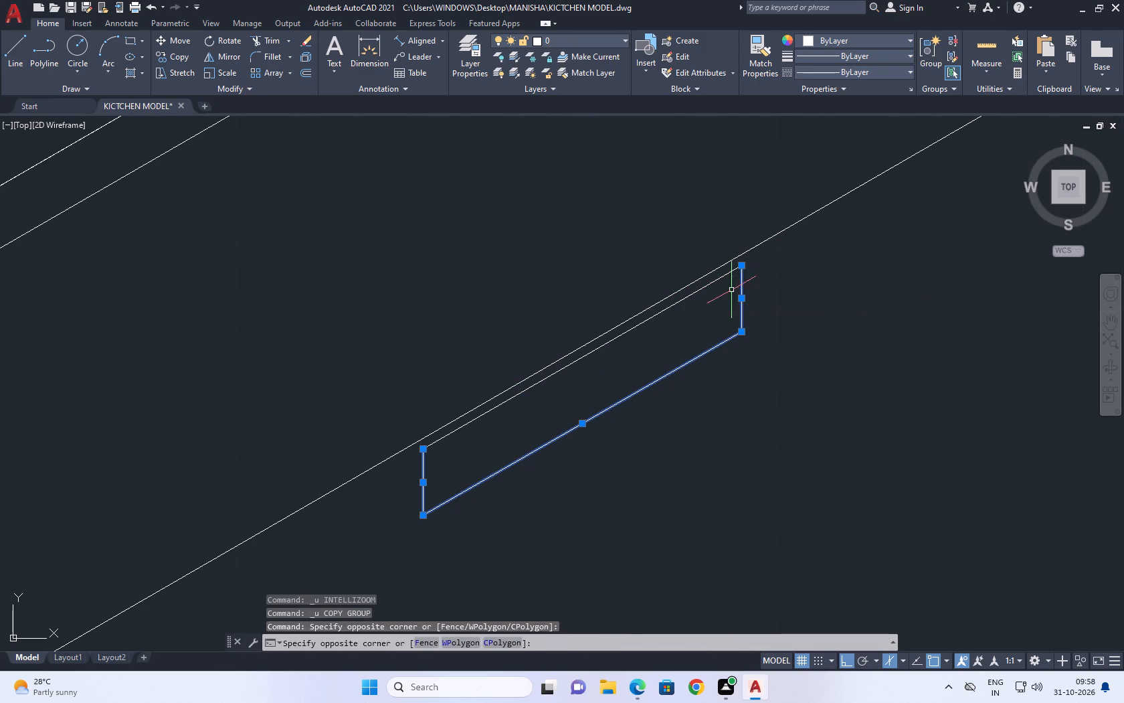
pyautogui.click(721, 278)
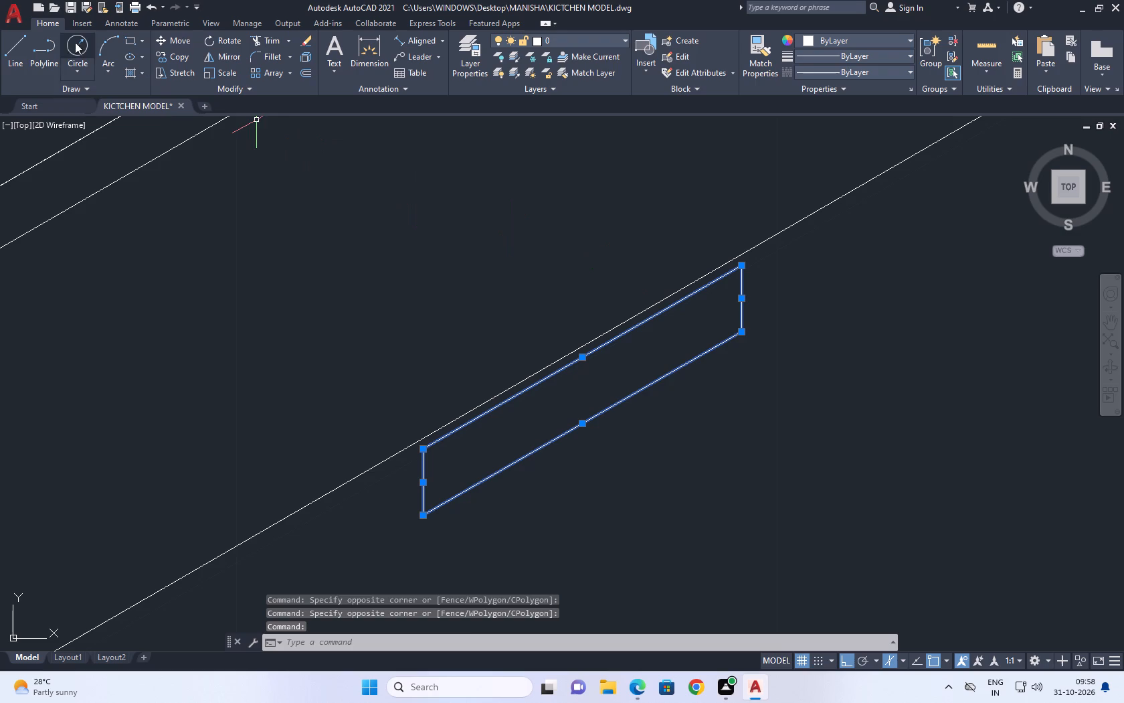
pyautogui.click(179, 41)
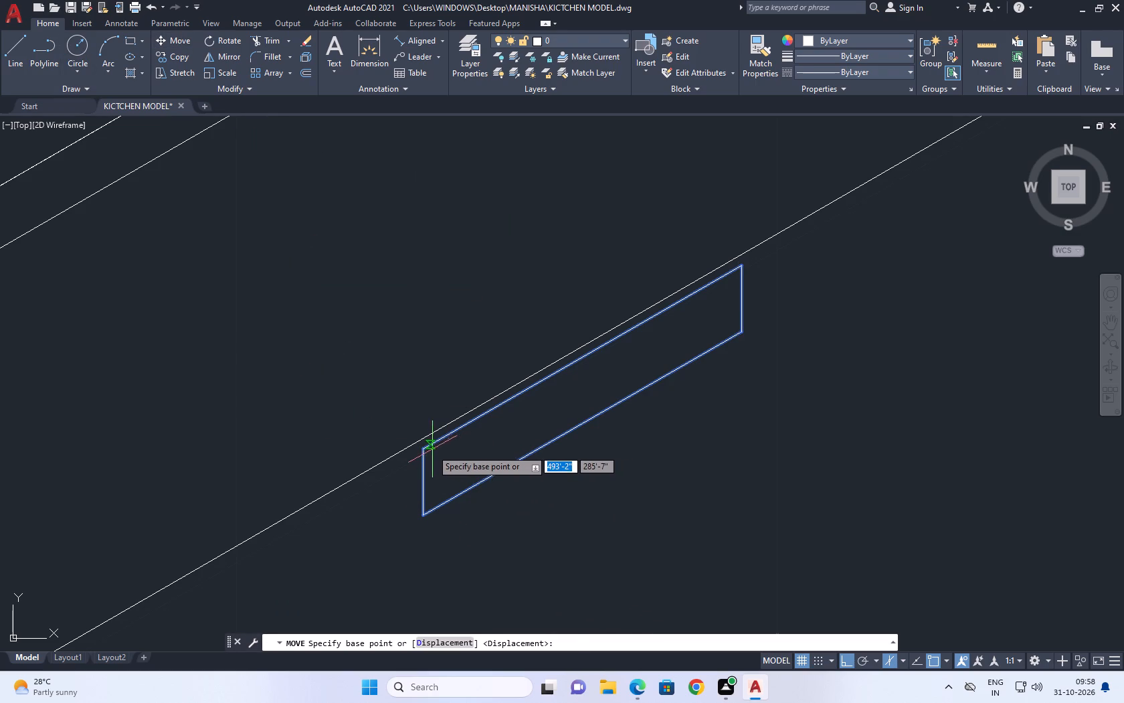
pyautogui.click(427, 449)
pyautogui.click(421, 439)
pyautogui.scroll(-3, 516, 393)
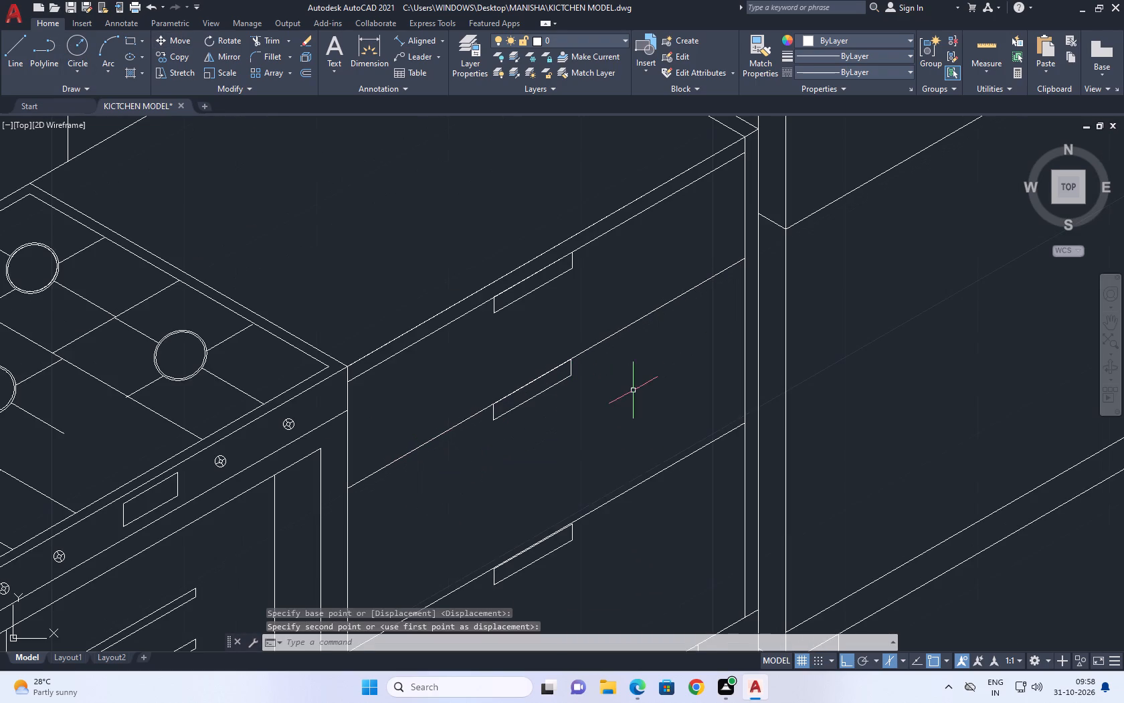
# Move the bottom drawer's handle outline so that its stove-side upper corner meets the lower divider line.
pyautogui.moveTo(643, 368); pyautogui.dragTo(650, 333, button='middle')
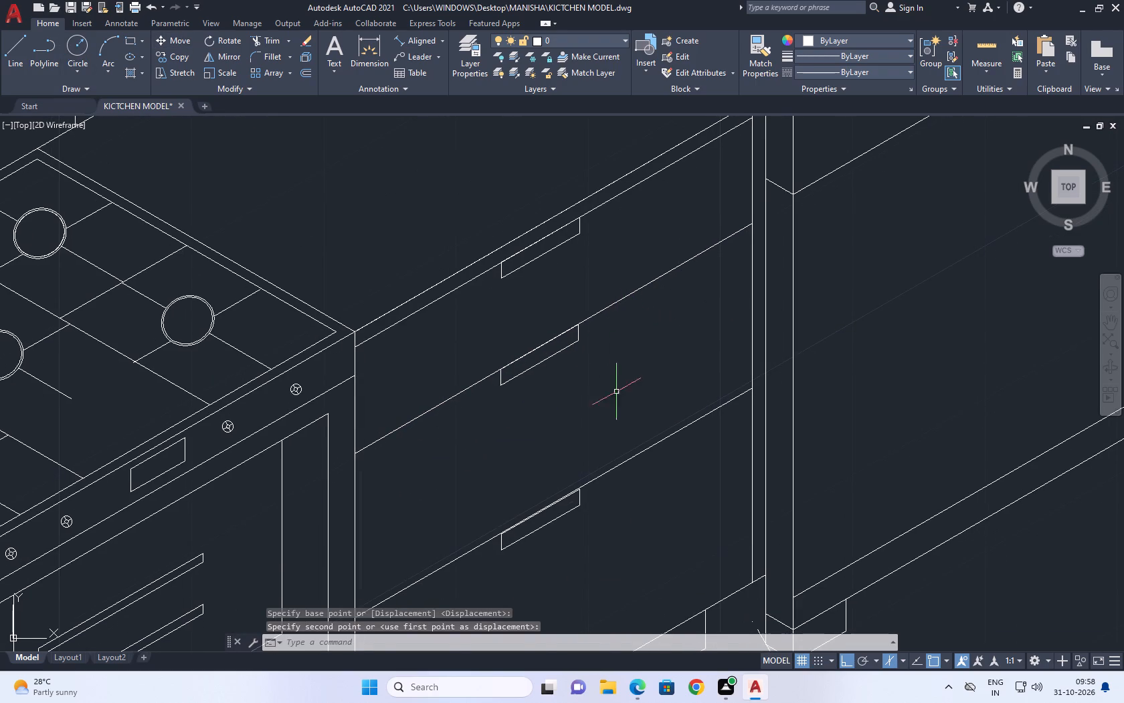
pyautogui.moveTo(618, 414); pyautogui.dragTo(561, 299, button='middle')
pyautogui.moveTo(390, 348); pyautogui.dragTo(405, 362)
pyautogui.moveTo(539, 459); pyautogui.dragTo(541, 465)
pyautogui.click(163, 36)
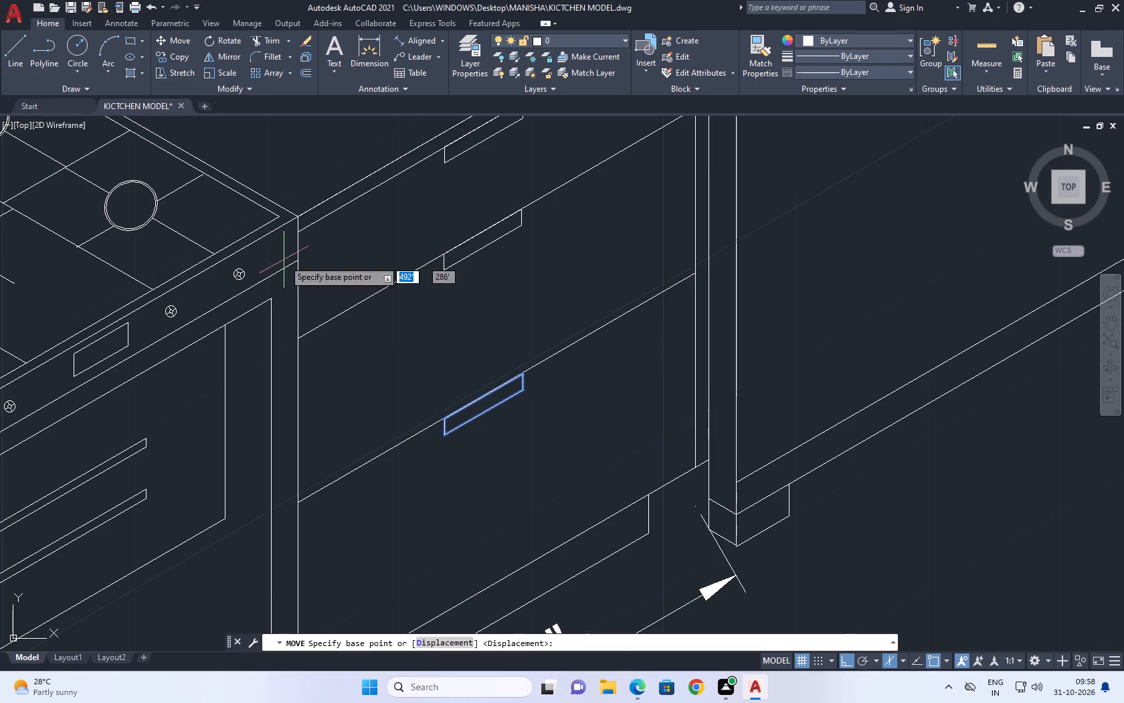
pyautogui.scroll(7, 448, 428)
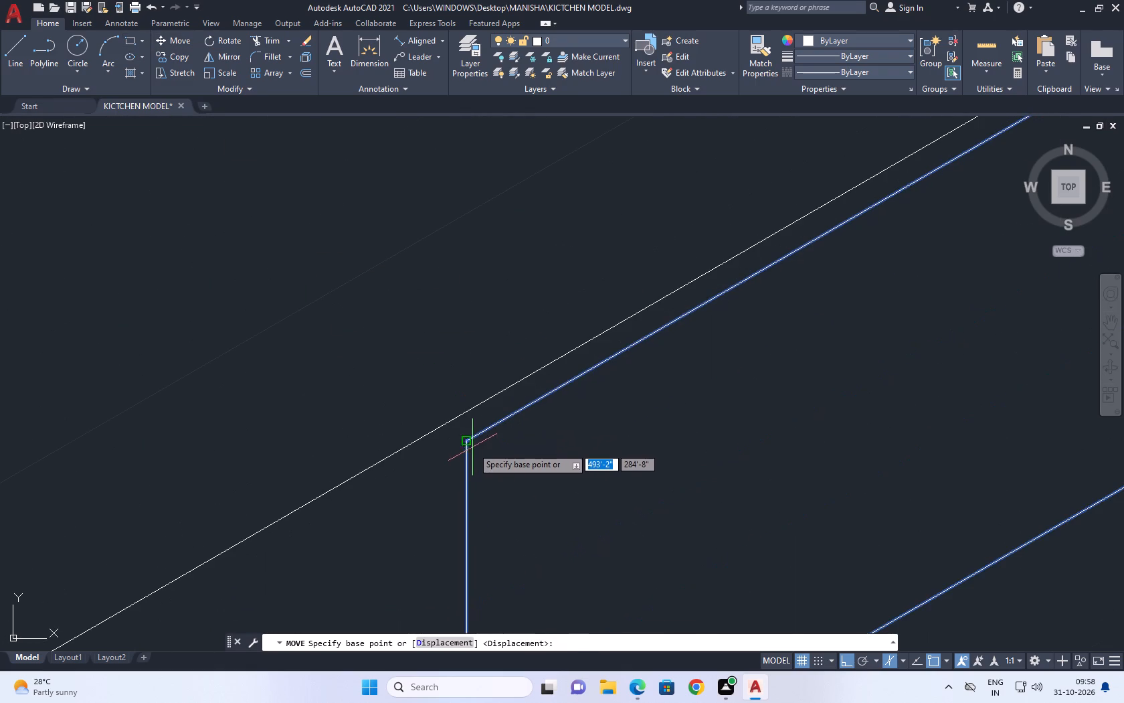
pyautogui.click(466, 443)
pyautogui.click(462, 413)
pyautogui.scroll(-7, 443, 406)
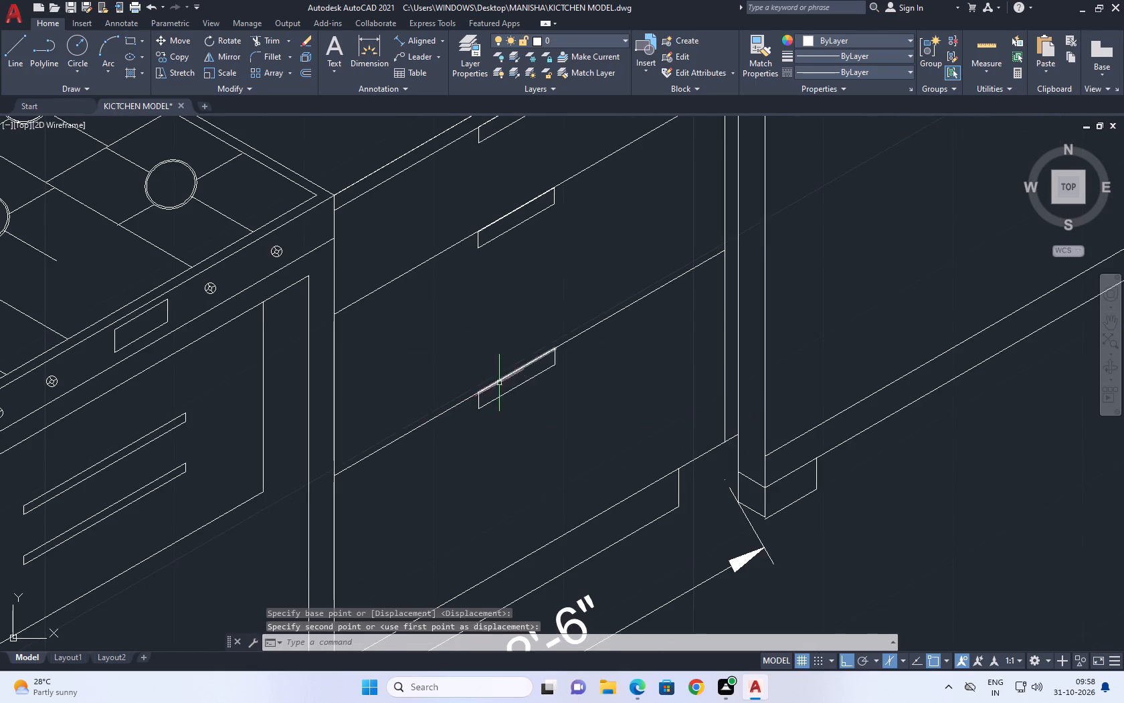
pyautogui.moveTo(501, 390); pyautogui.dragTo(501, 402, button='middle')
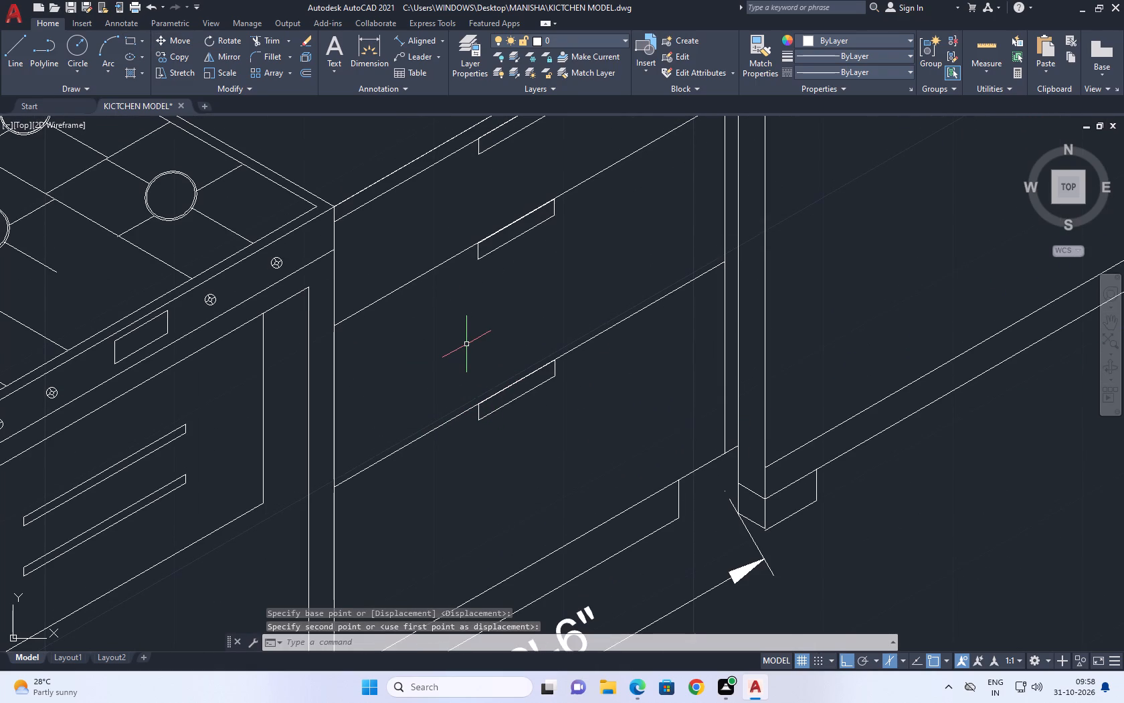
pyautogui.scroll(-1, 486, 368)
pyautogui.moveTo(537, 343); pyautogui.dragTo(545, 380, button='middle')
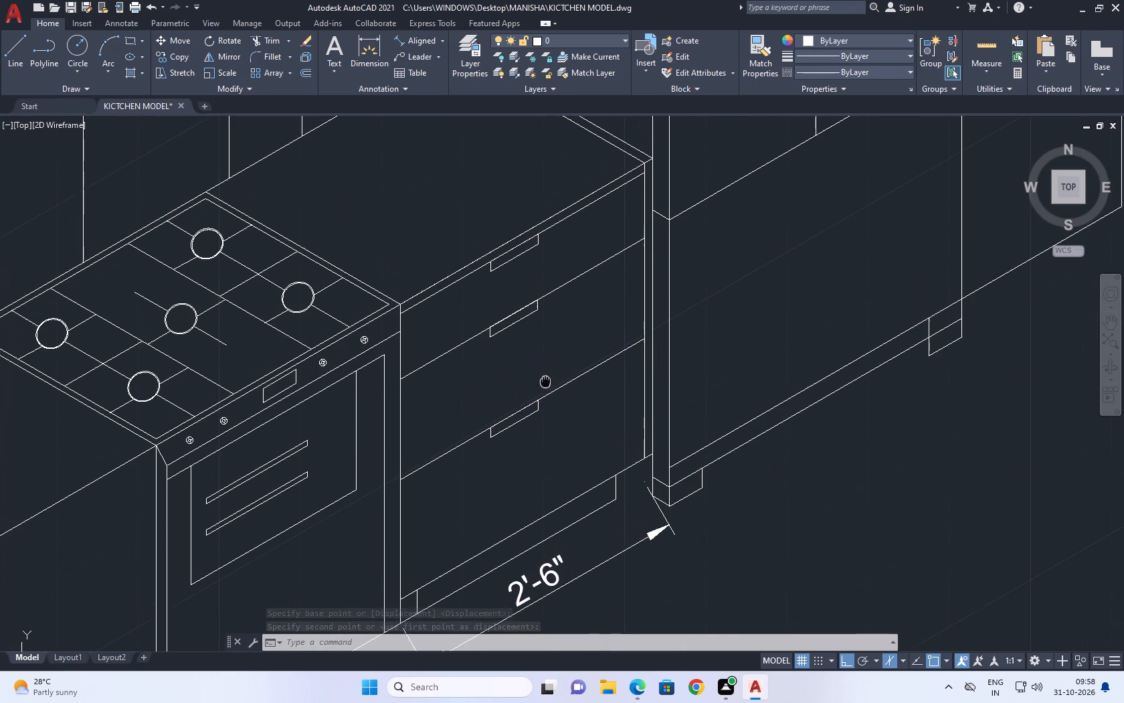
# Erase the inner parallel line along the refrigerator-side edge of the countertop above the drawers.
pyautogui.moveTo(612, 390); pyautogui.dragTo(510, 422, button='middle')
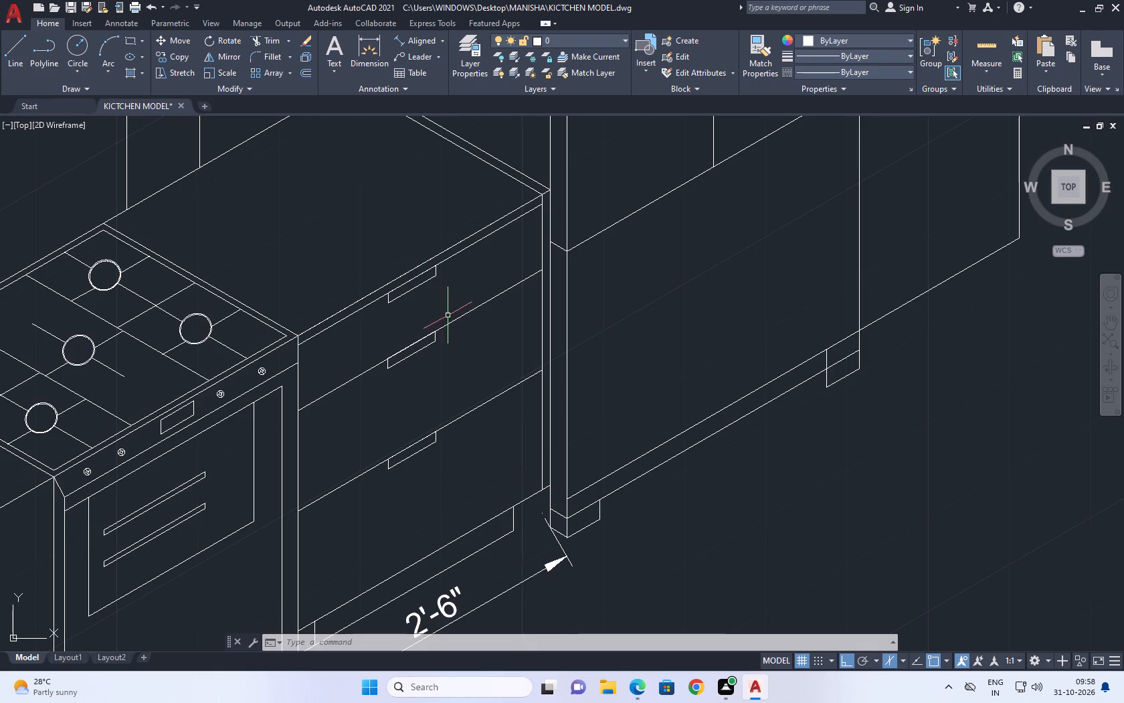
pyautogui.scroll(-2, 514, 388)
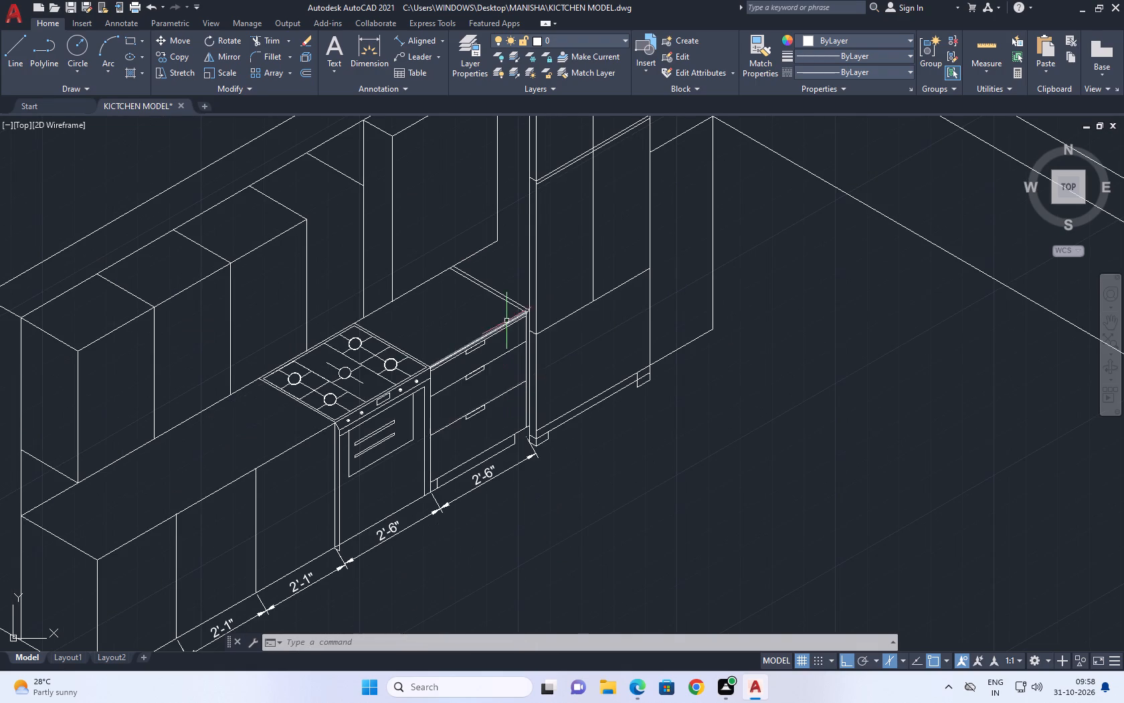
pyautogui.moveTo(507, 339); pyautogui.dragTo(513, 382, button='middle')
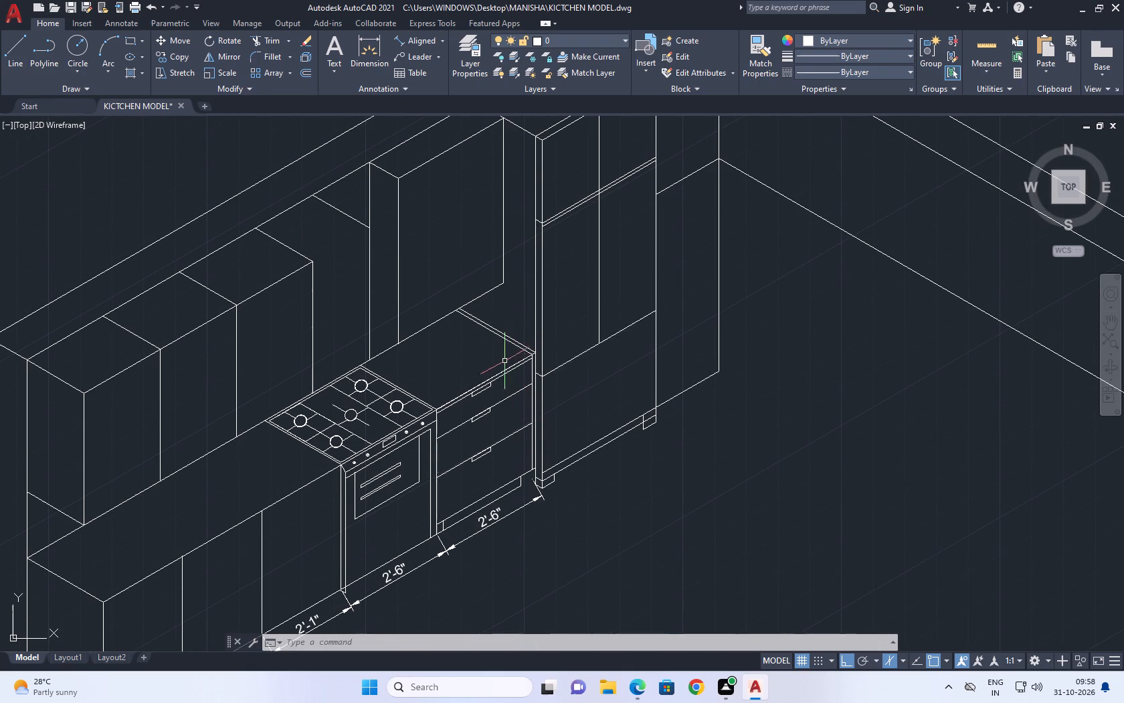
pyautogui.scroll(3, 503, 358)
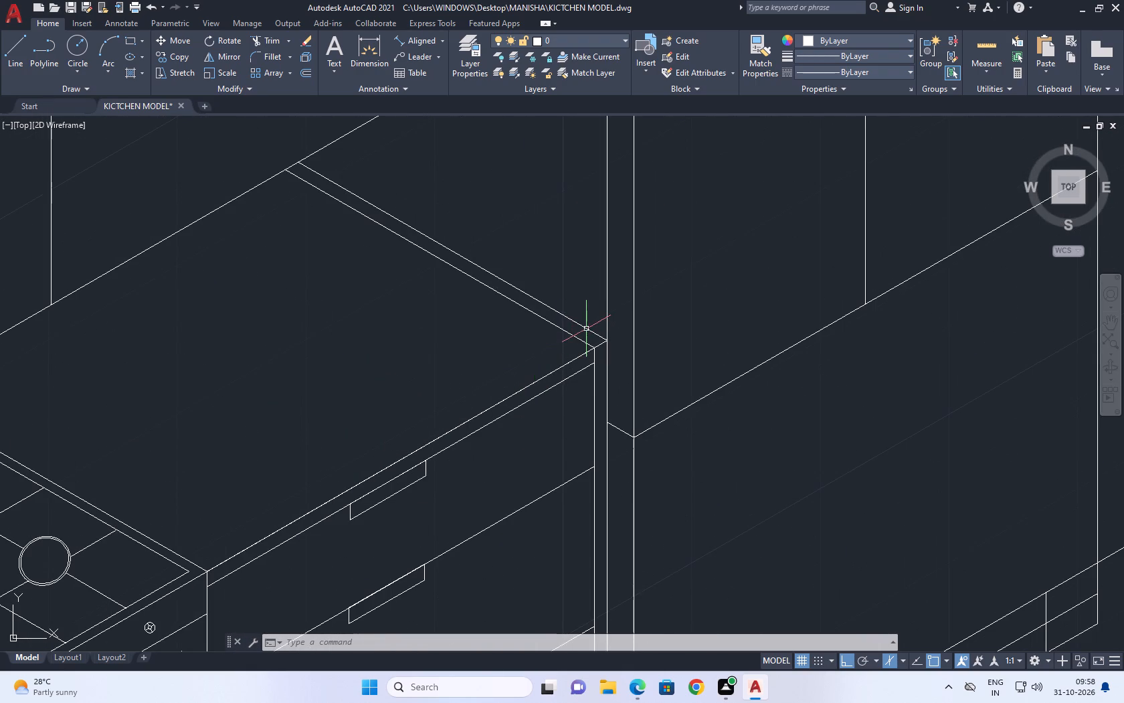
pyautogui.click(581, 337)
pyautogui.click(573, 345)
pyautogui.rightClick(653, 287)
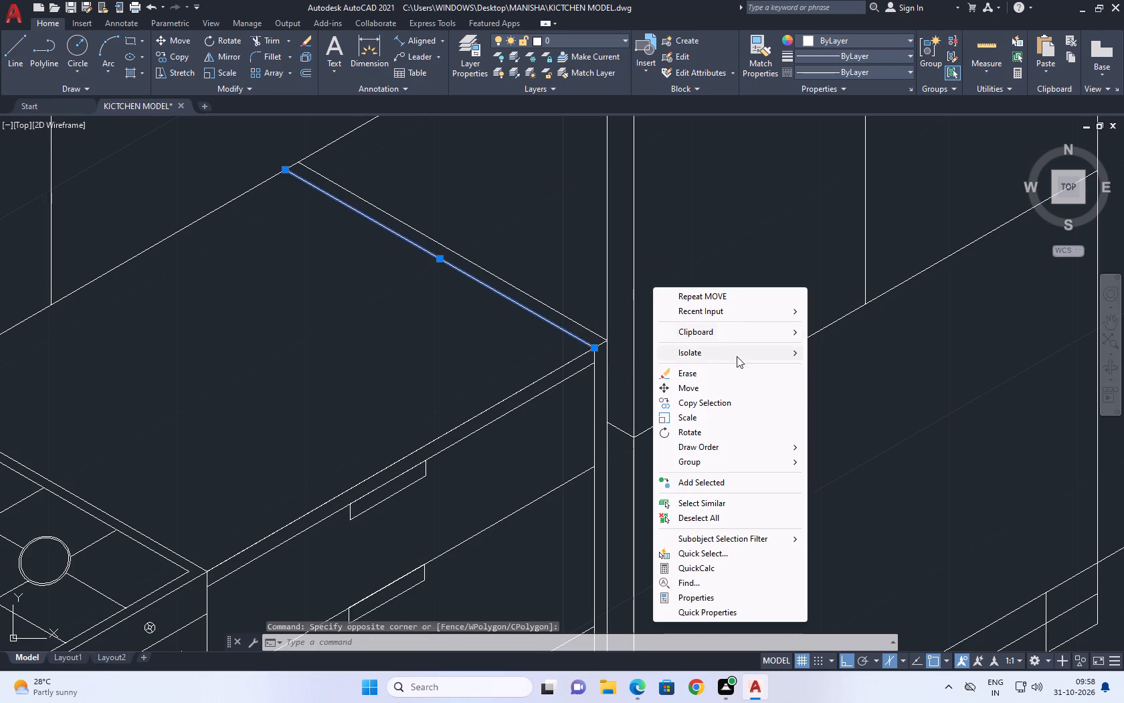
pyautogui.click(698, 376)
# Stretch the lower line of the countertop's front edge to meet the vertical edge beside the refrigerator.
pyautogui.scroll(2, 593, 365)
pyautogui.moveTo(589, 362); pyautogui.dragTo(588, 368)
pyautogui.click(574, 390)
pyautogui.click(572, 378)
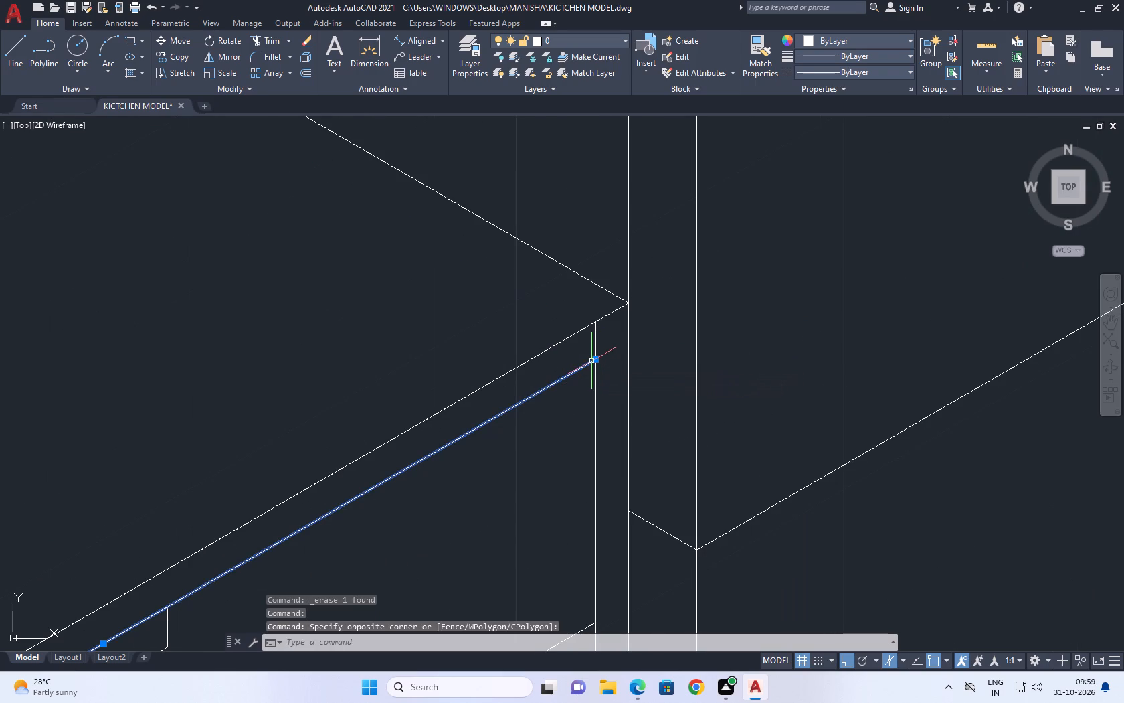
pyautogui.click(591, 361)
pyautogui.click(595, 361)
pyautogui.click(632, 344)
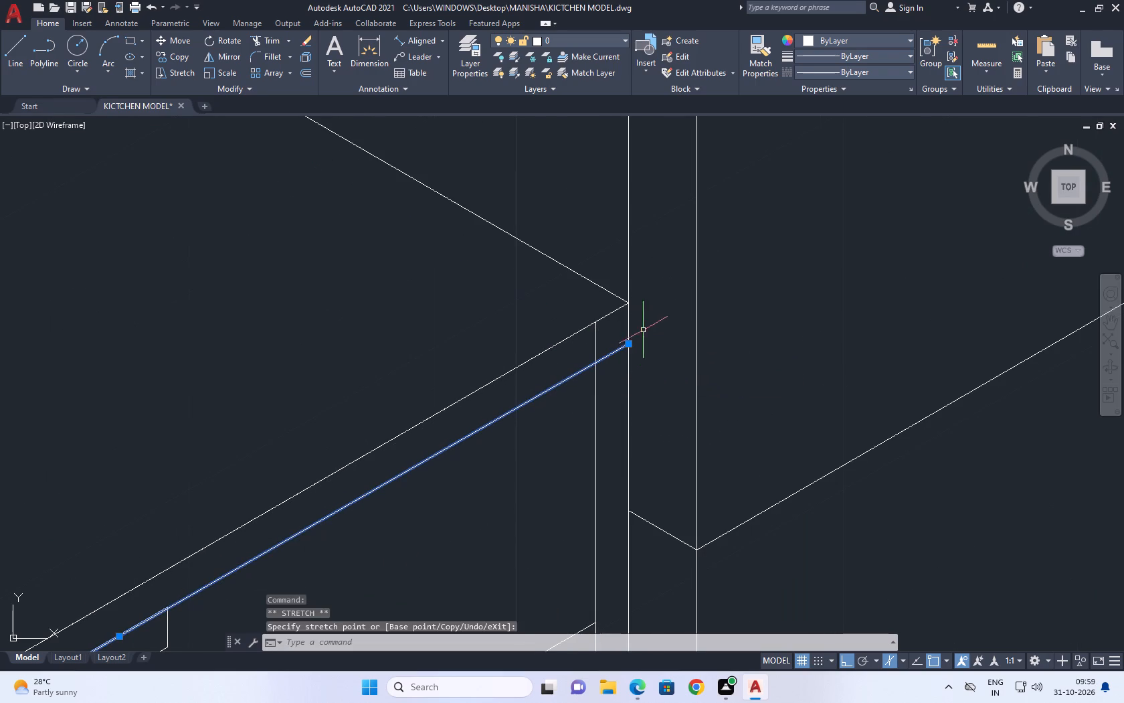
pyautogui.rightClick(654, 313)
pyautogui.click(713, 540)
pyautogui.scroll(-4, 681, 274)
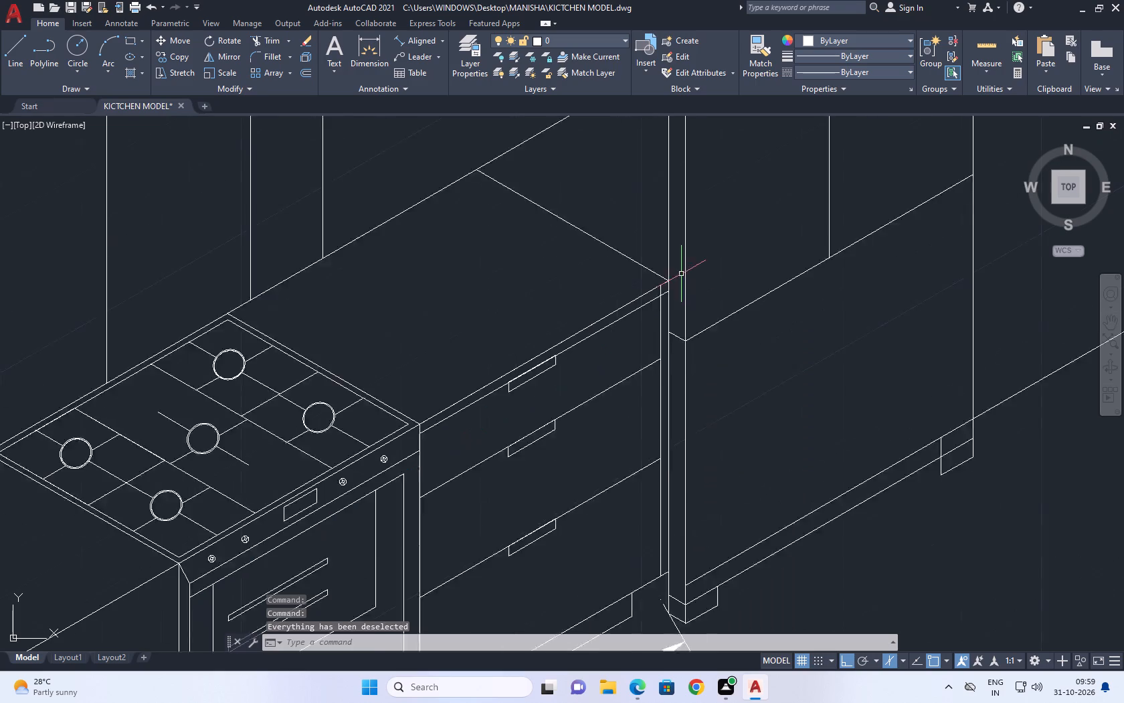
# Erase the surplus line along the front edge of the countertop above the drawers.
pyautogui.moveTo(703, 218); pyautogui.dragTo(607, 241, button='middle')
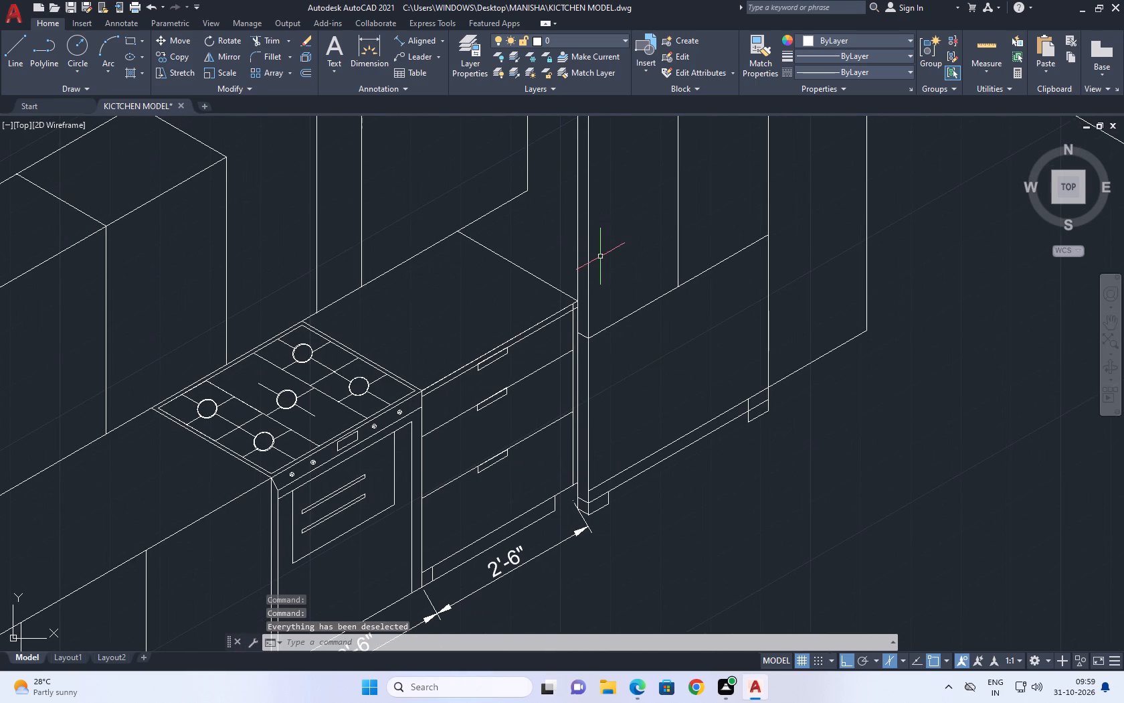
pyautogui.click(540, 325)
pyautogui.rightClick(483, 281)
pyautogui.click(565, 369)
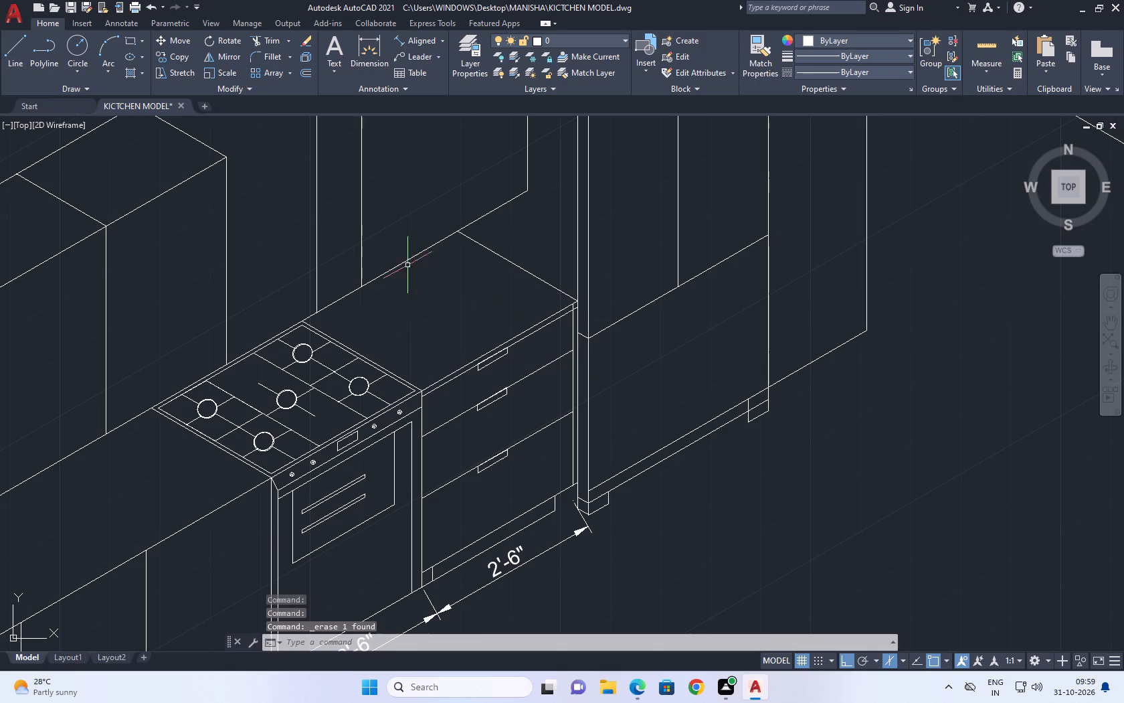
# Draw a vertical line from the wall cabinet's bottom edge, near its refrigerator-side end, down past the countertop's side edge.
pyautogui.moveTo(463, 335); pyautogui.dragTo(488, 360, button='middle')
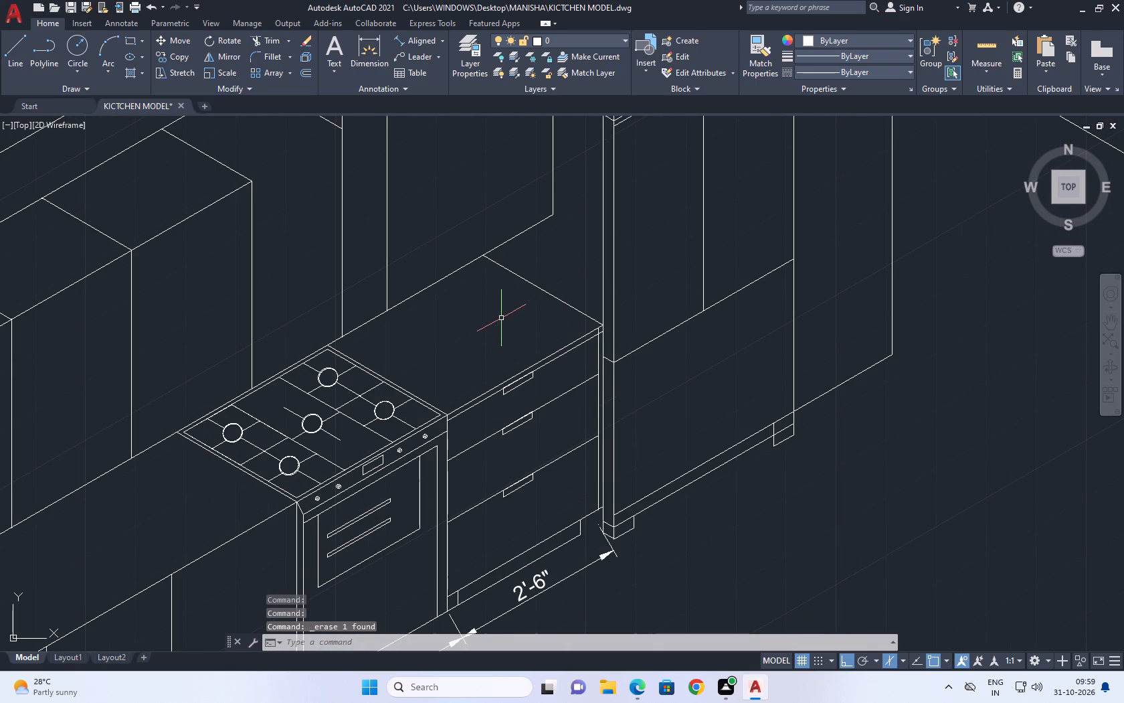
pyautogui.moveTo(498, 289); pyautogui.dragTo(568, 408, button='middle')
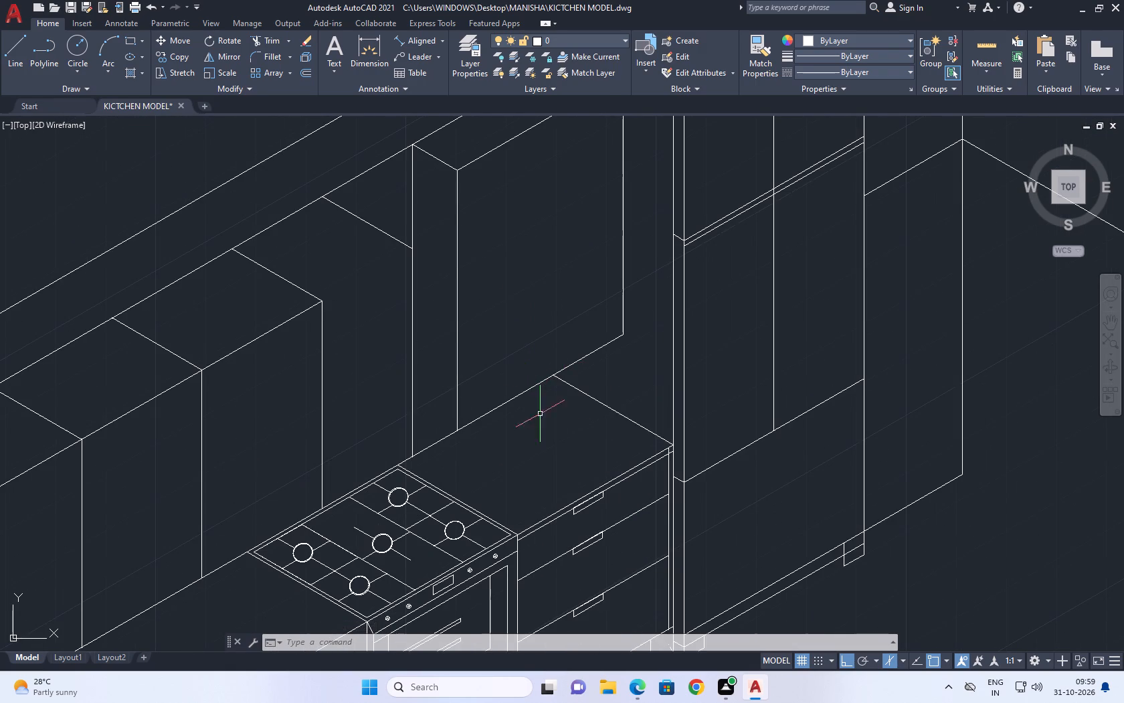
pyautogui.moveTo(557, 437); pyautogui.dragTo(577, 453, button='middle')
pyautogui.scroll(-2, 583, 435)
pyautogui.moveTo(591, 404); pyautogui.dragTo(597, 416, button='middle')
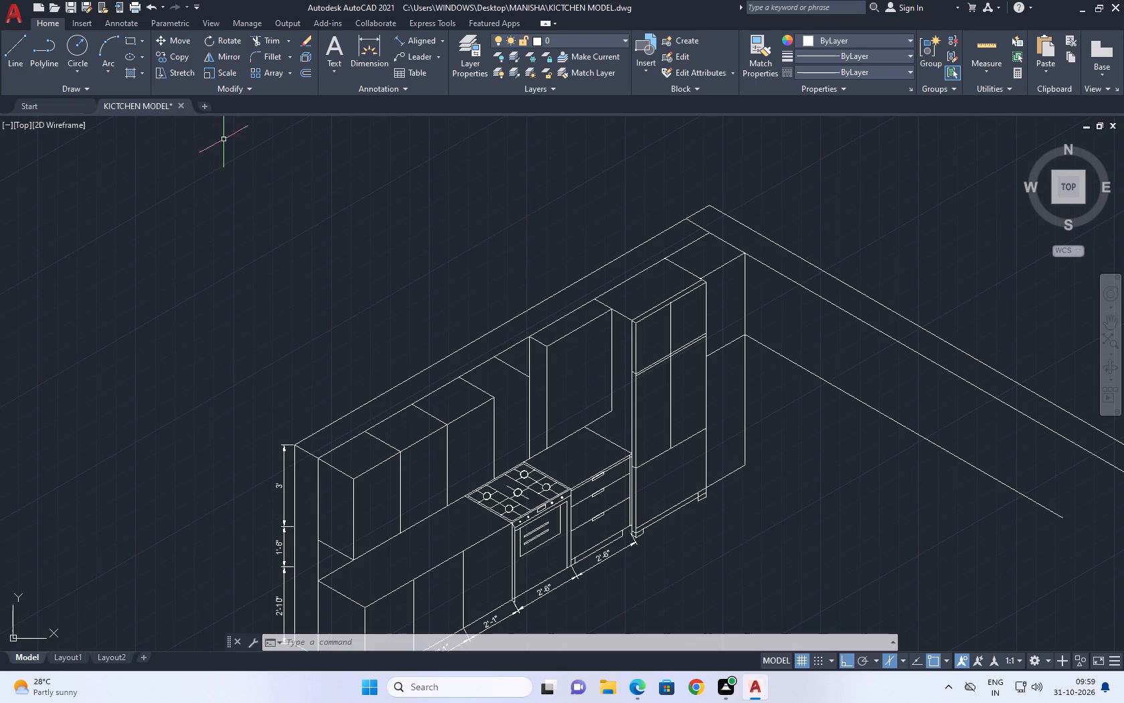
pyautogui.click(17, 54)
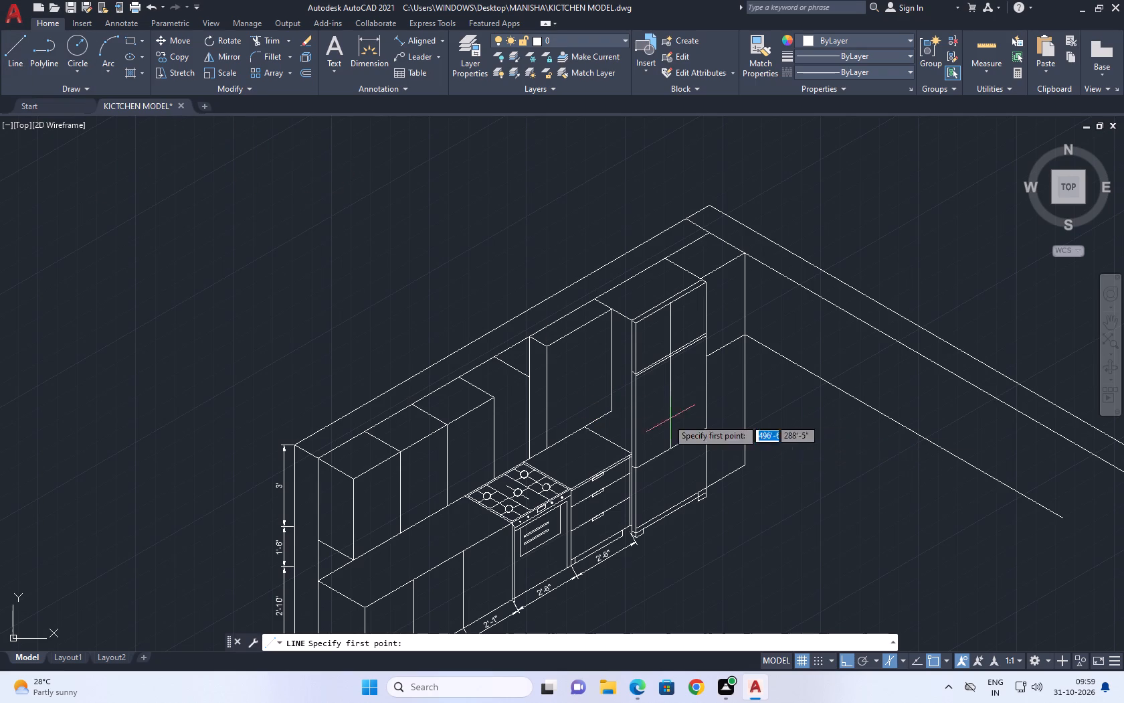
pyautogui.scroll(3, 622, 433)
pyautogui.click(580, 372)
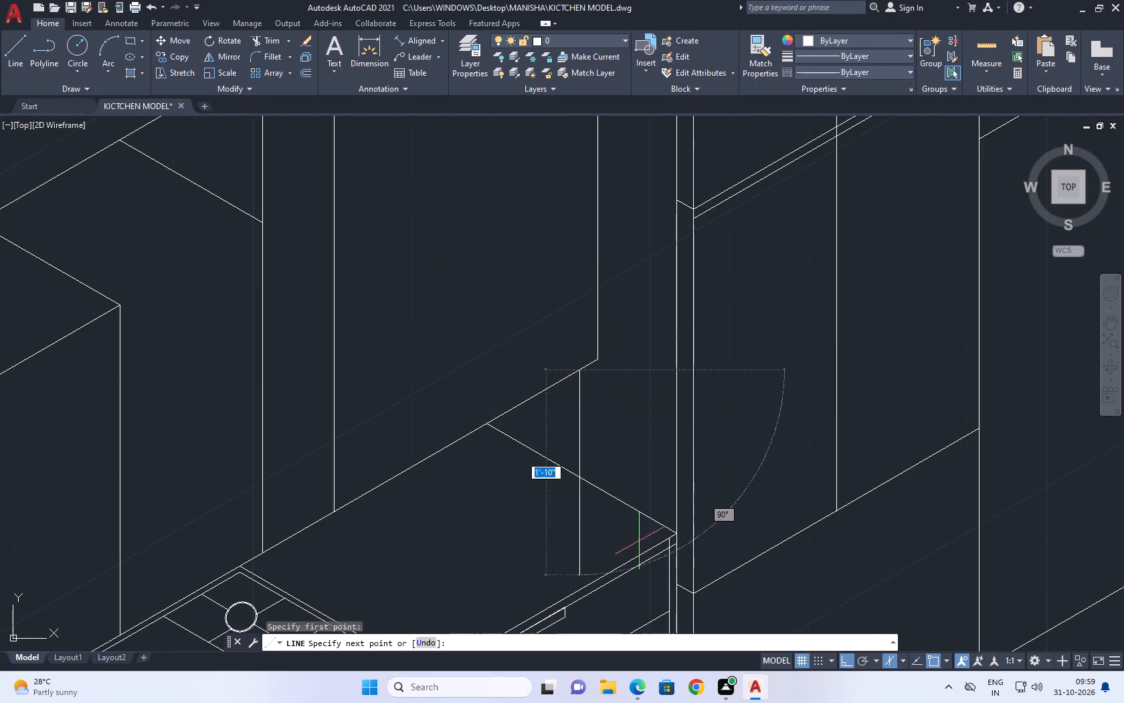
pyautogui.click(600, 526)
pyautogui.rightClick(616, 386)
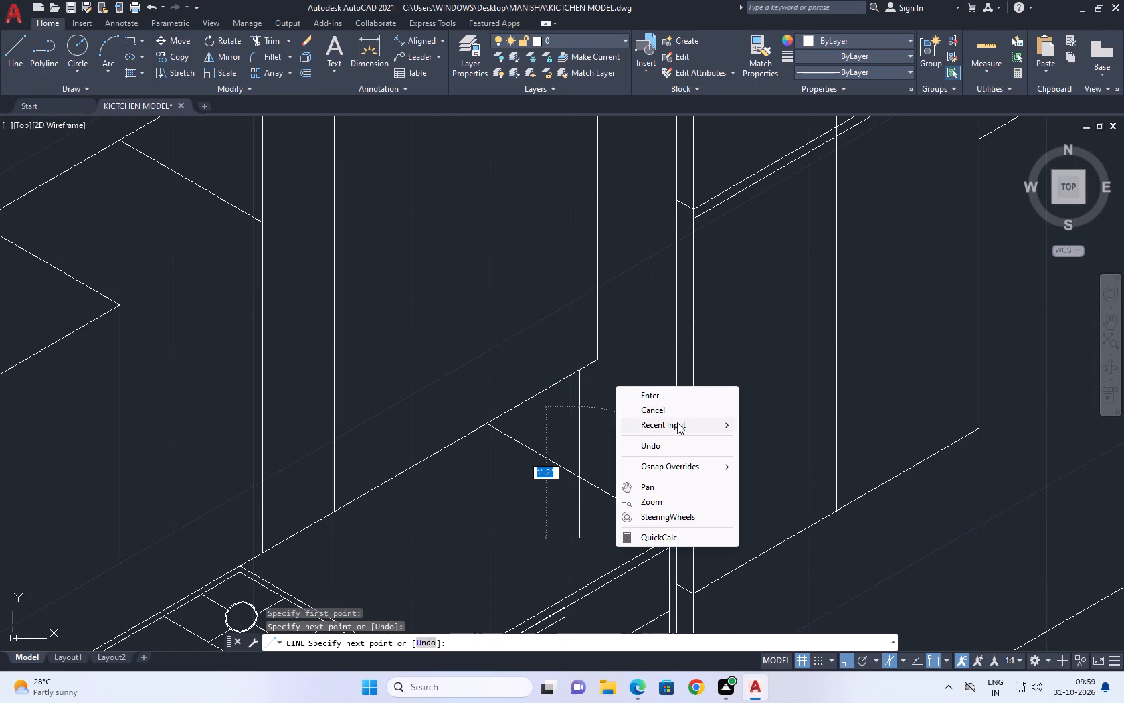
pyautogui.click(666, 402)
# Trim the part of the new vertical line that extends over the countertop beyond its side edge.
pyautogui.click(262, 34)
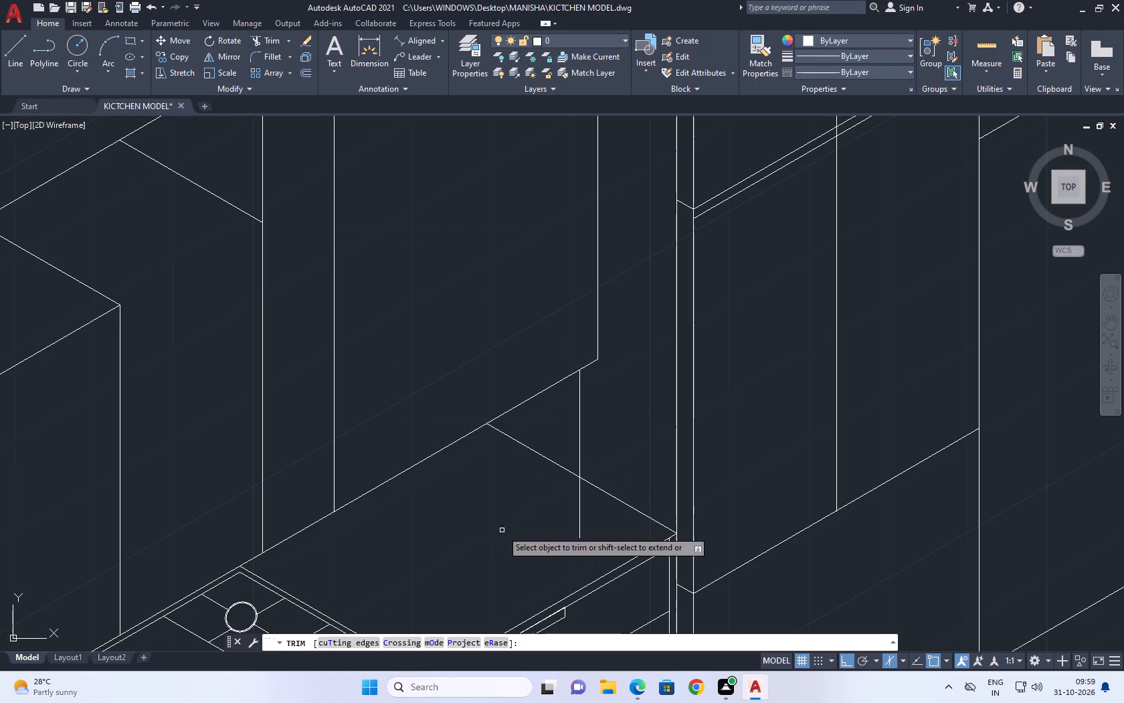
pyautogui.click(569, 509)
pyautogui.moveTo(590, 511); pyautogui.dragTo(594, 520)
pyautogui.rightClick(576, 404)
pyautogui.click(621, 426)
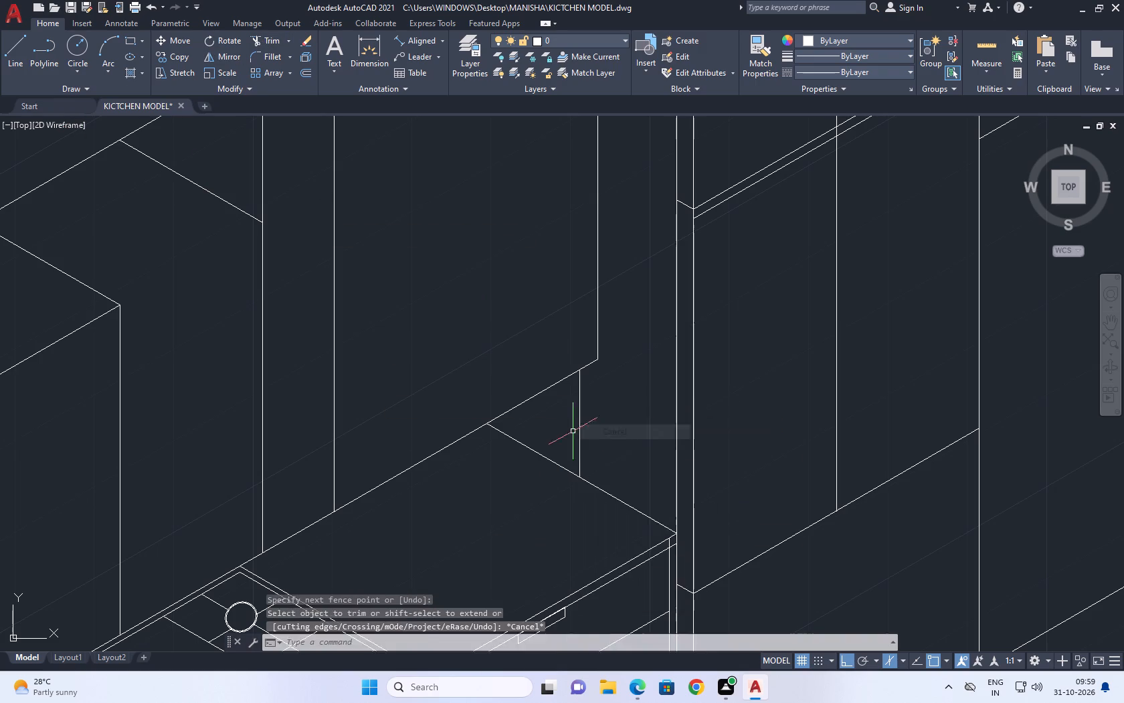
# Examine the whole kitchen model, including the cabinet run, stove, refrigerator and adjoining wall.
pyautogui.scroll(-4, 573, 429)
pyautogui.moveTo(603, 496); pyautogui.dragTo(646, 424, button='middle')
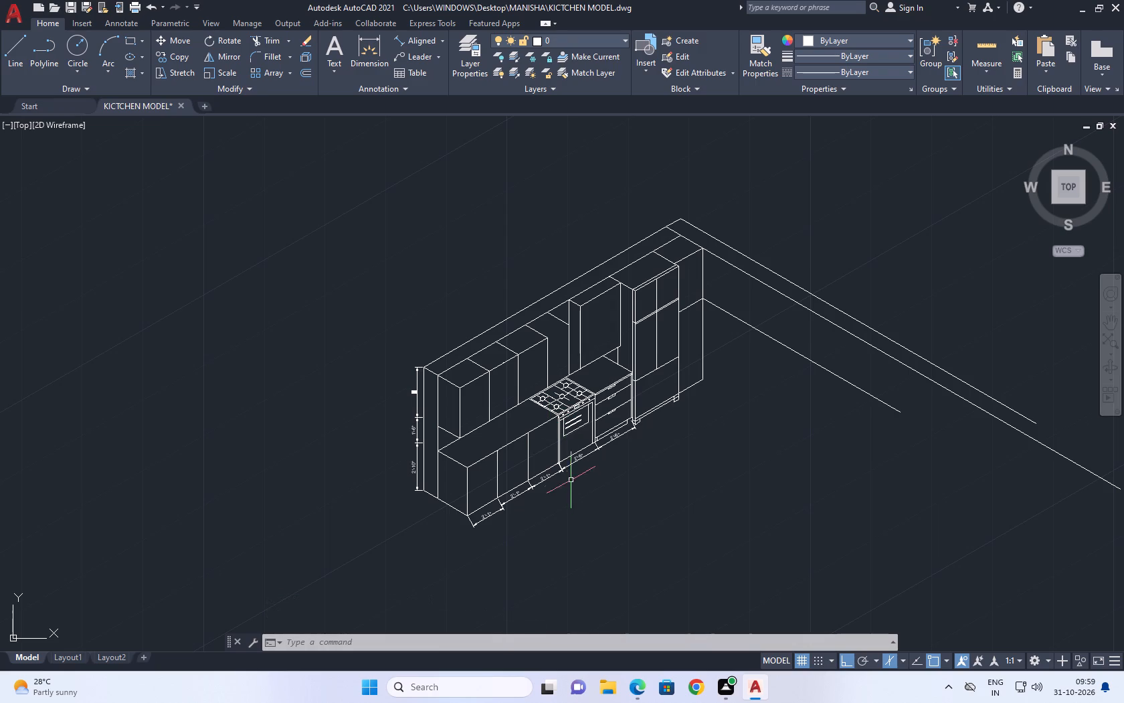
pyautogui.moveTo(573, 485); pyautogui.dragTo(573, 461, button='middle')
pyautogui.moveTo(522, 459); pyautogui.dragTo(605, 477, button='middle')
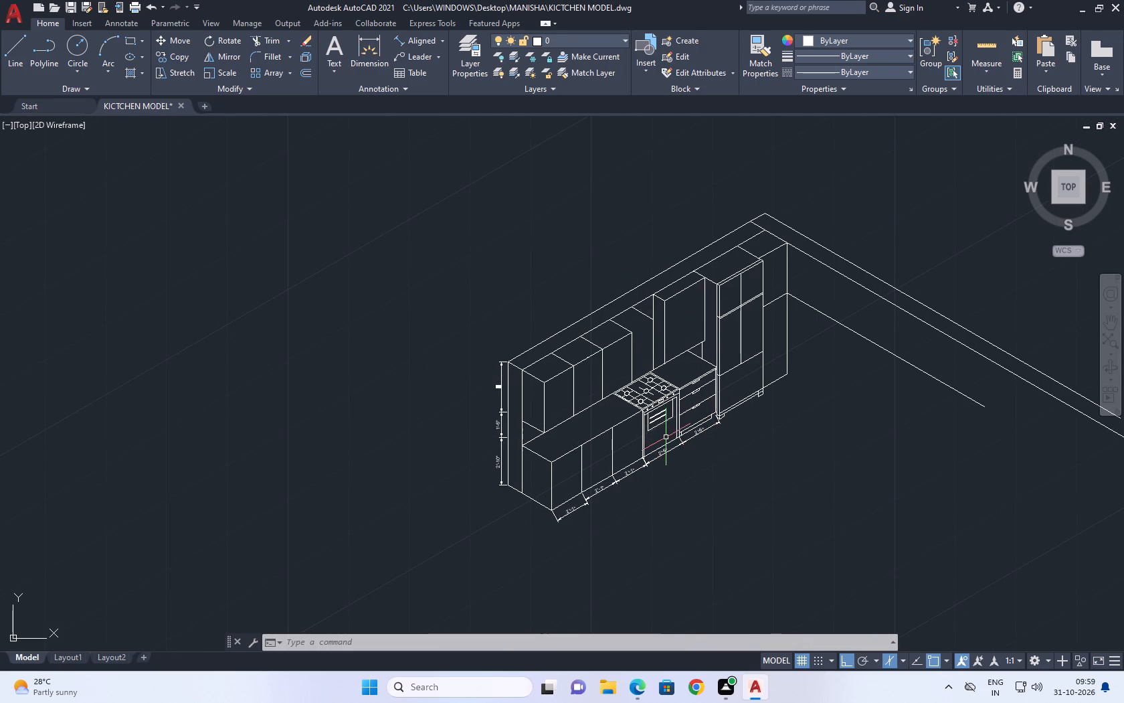
pyautogui.moveTo(672, 318); pyautogui.dragTo(636, 367, button='middle')
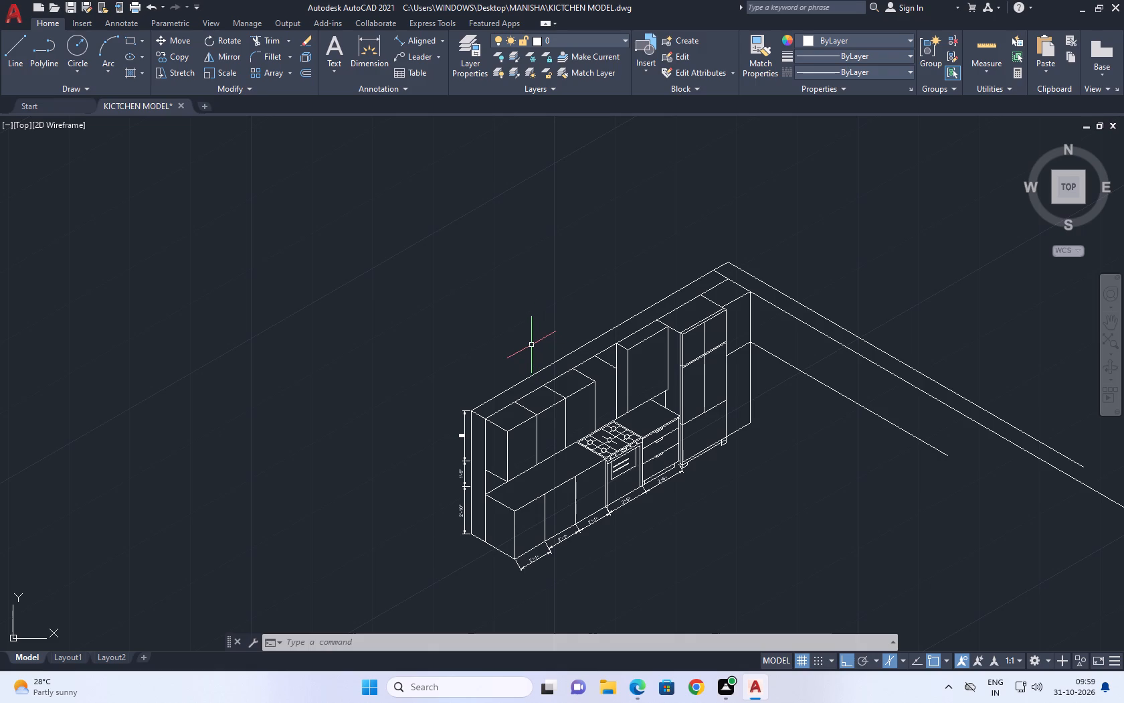
pyautogui.moveTo(654, 399); pyautogui.dragTo(562, 420, button='middle')
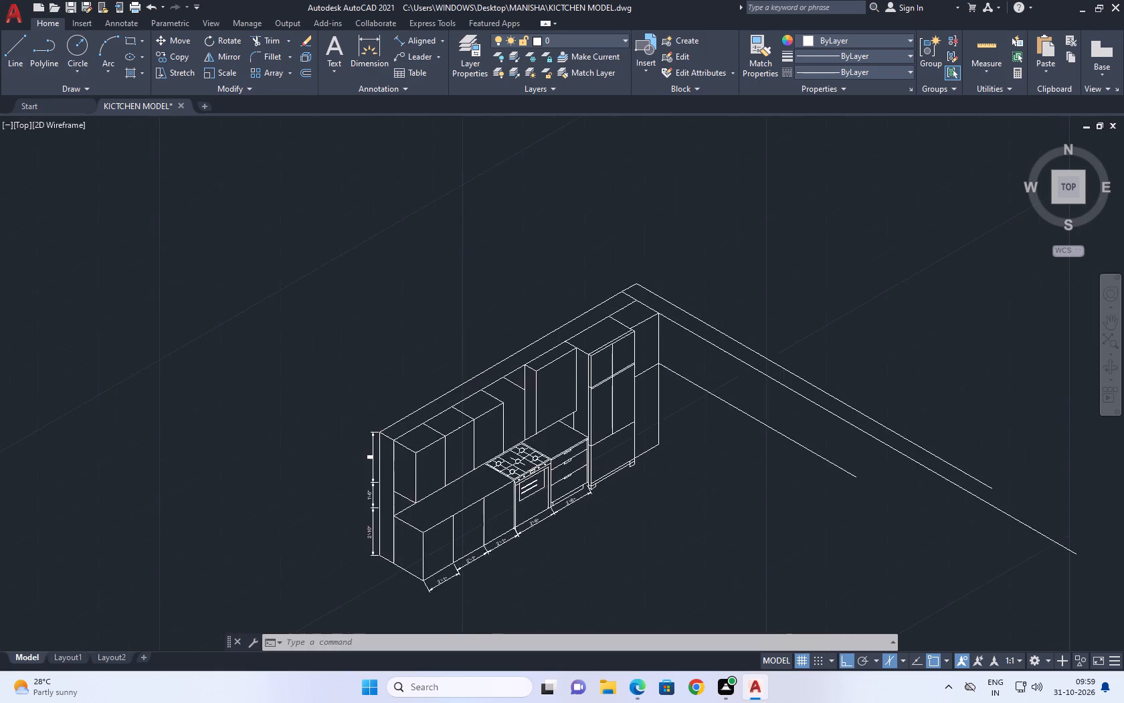
pyautogui.scroll(1, 511, 437)
pyautogui.moveTo(609, 399); pyautogui.dragTo(450, 412, button='middle')
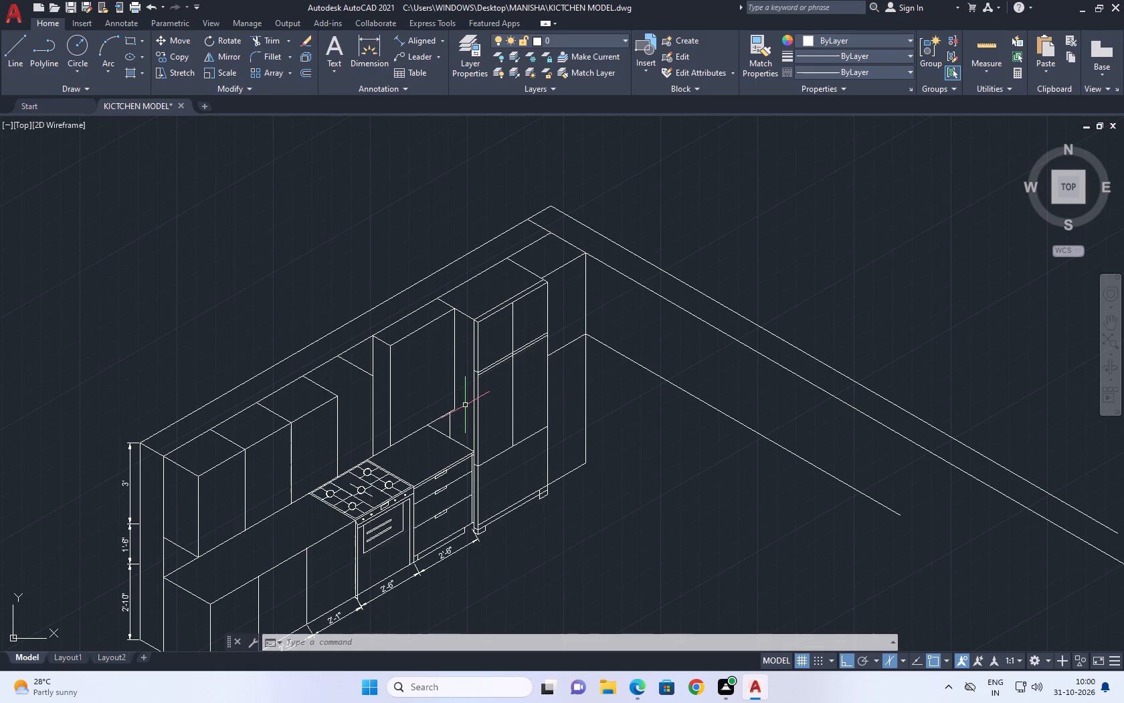
pyautogui.moveTo(378, 427); pyautogui.dragTo(393, 453, button='middle')
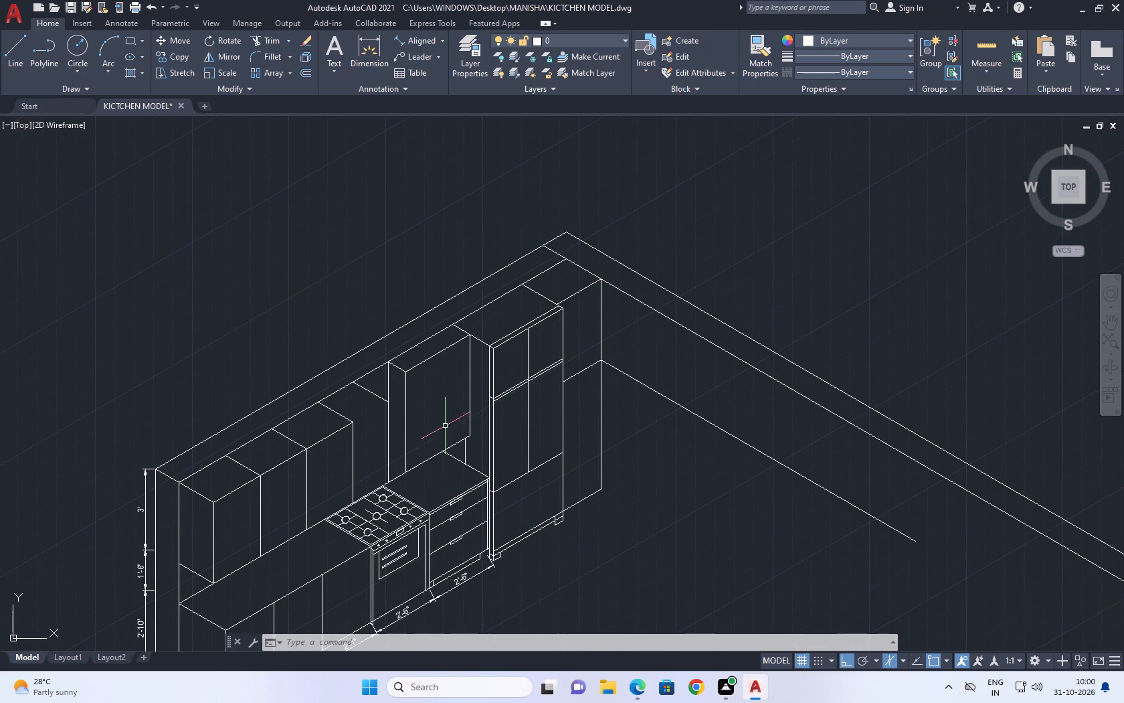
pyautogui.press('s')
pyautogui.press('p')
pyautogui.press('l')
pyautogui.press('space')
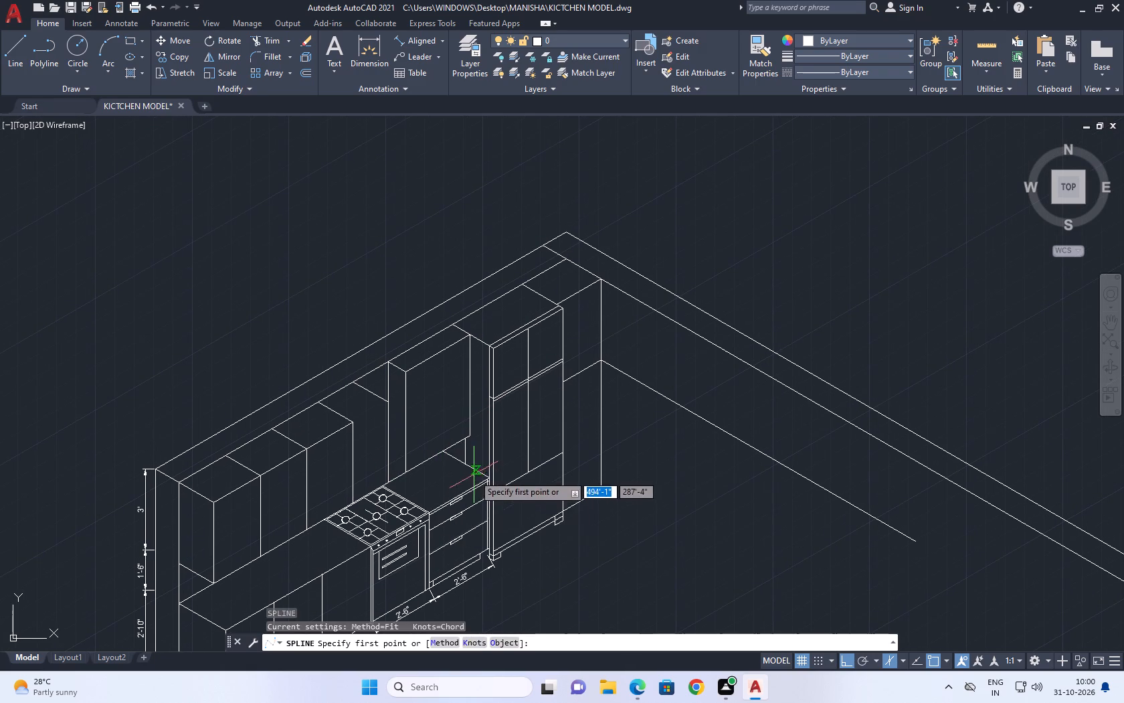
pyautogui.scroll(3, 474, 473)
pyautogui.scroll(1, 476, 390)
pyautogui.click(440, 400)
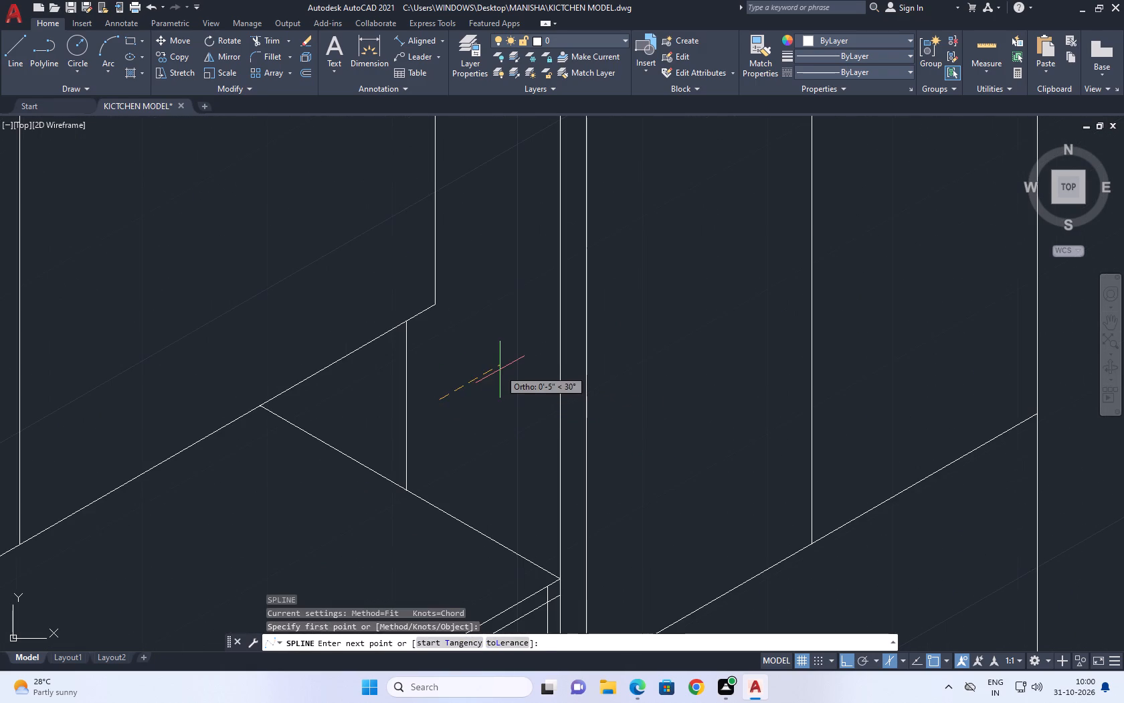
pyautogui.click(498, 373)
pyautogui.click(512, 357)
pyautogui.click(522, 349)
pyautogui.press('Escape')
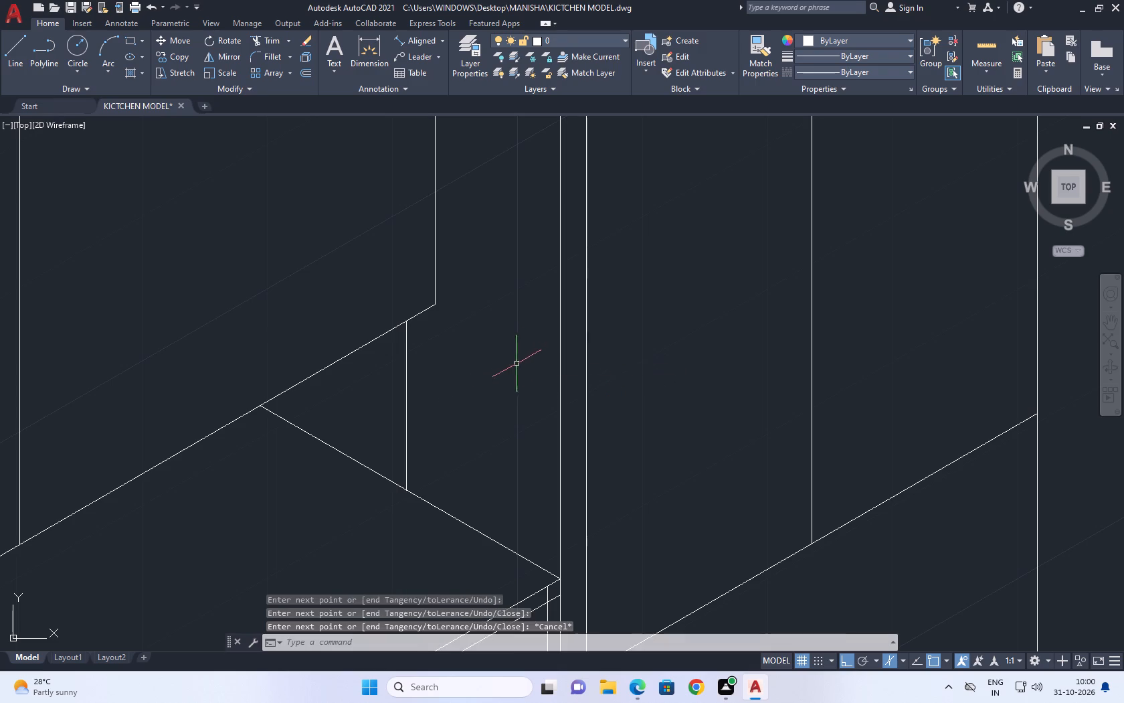
# Save the drawing as KICTCHEN MODEL in the MANISHA folder, replacing the existing file.
pyautogui.scroll(-2, 523, 372)
pyautogui.moveTo(557, 394); pyautogui.dragTo(438, 420, button='middle')
pyautogui.scroll(-3, 438, 423)
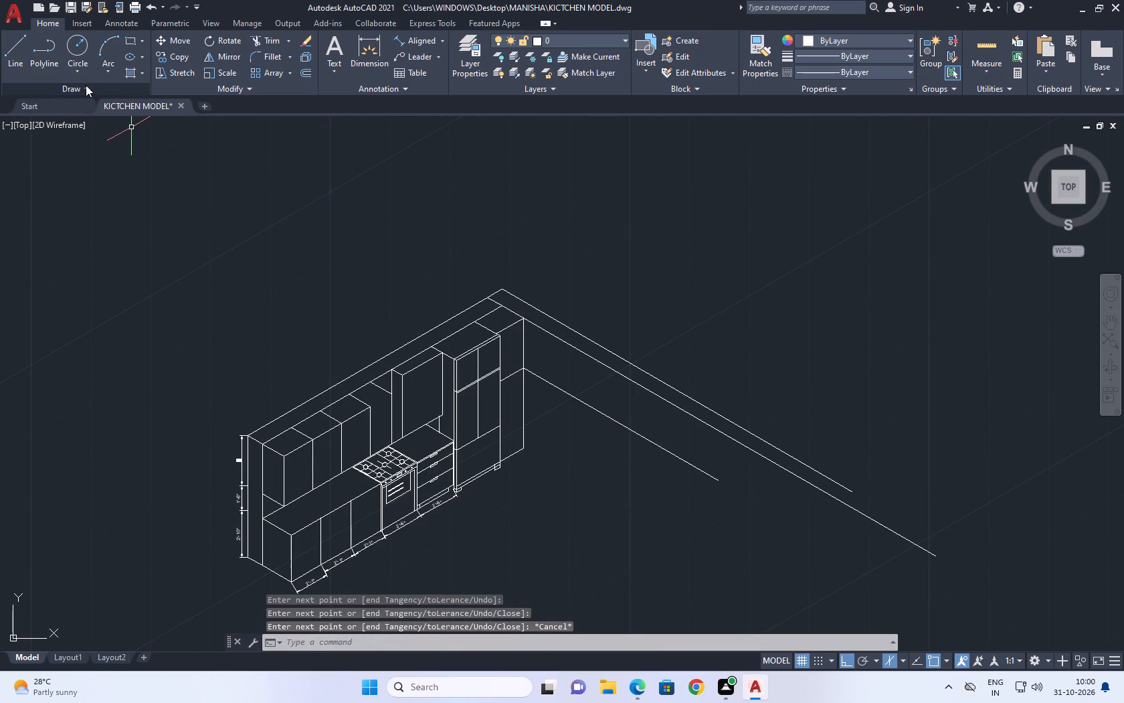
pyautogui.click(0, 17)
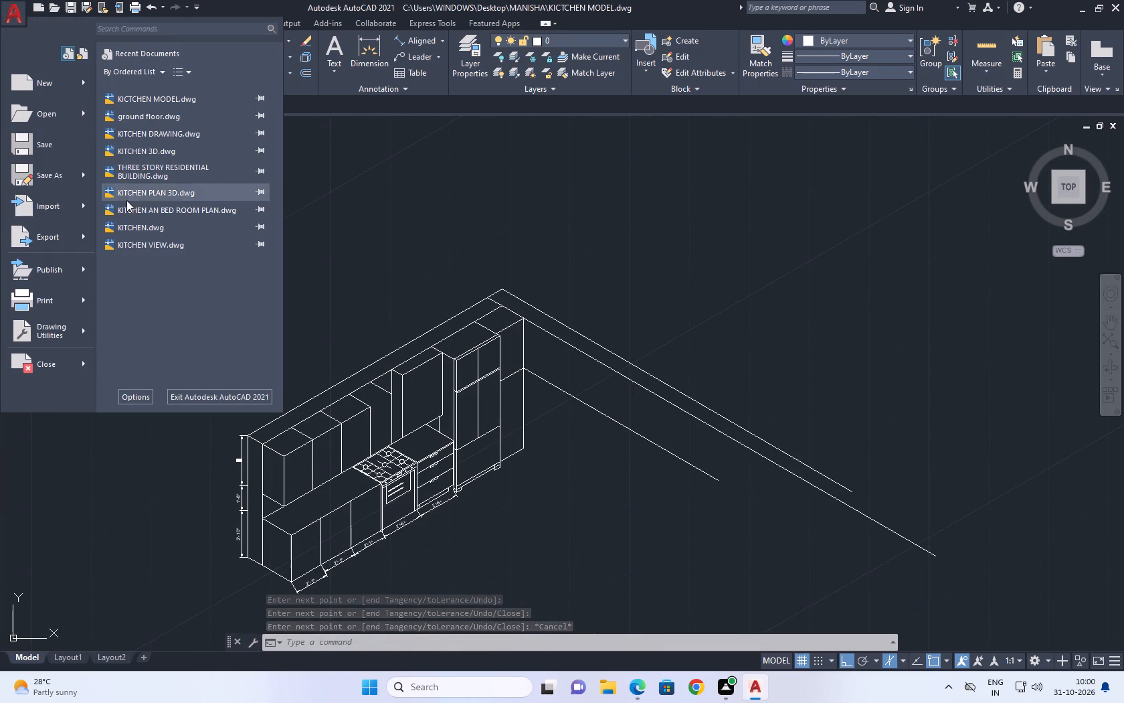
pyautogui.click(56, 182)
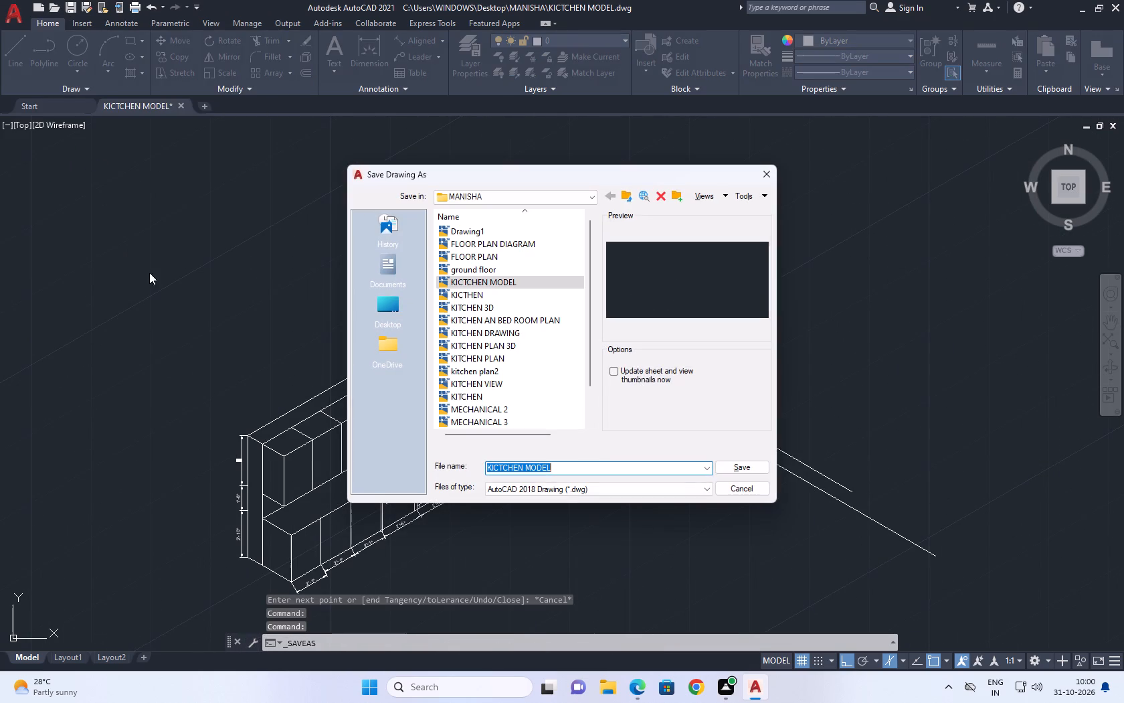
pyautogui.click(753, 469)
pyautogui.click(524, 370)
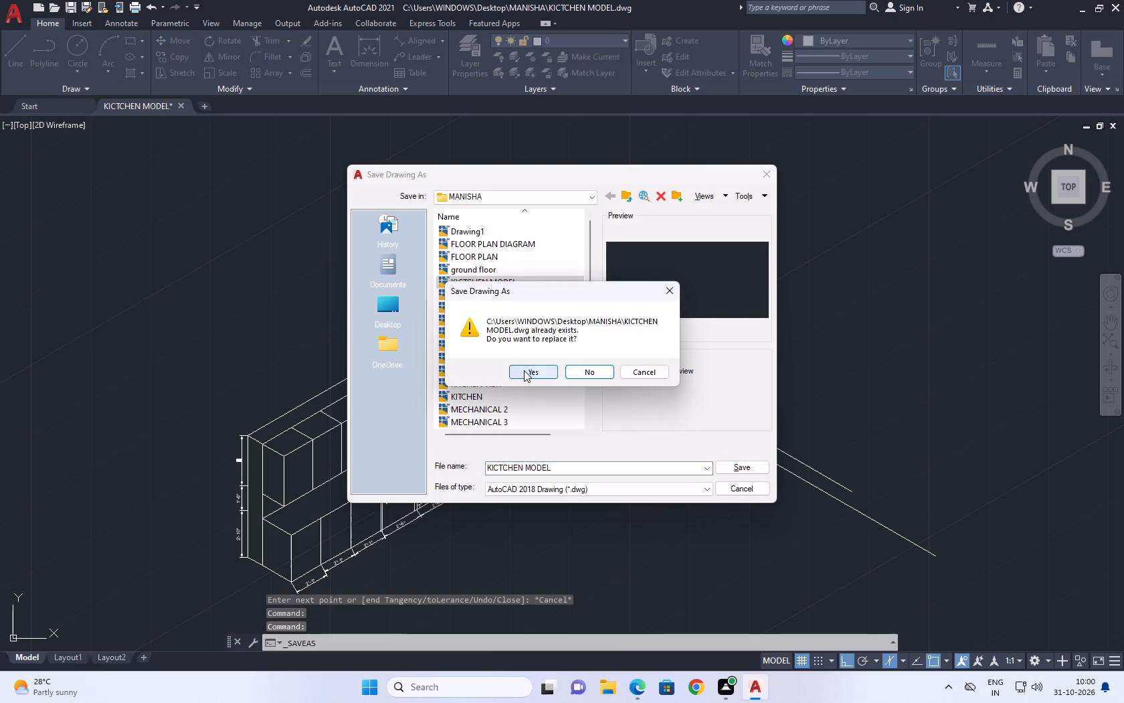
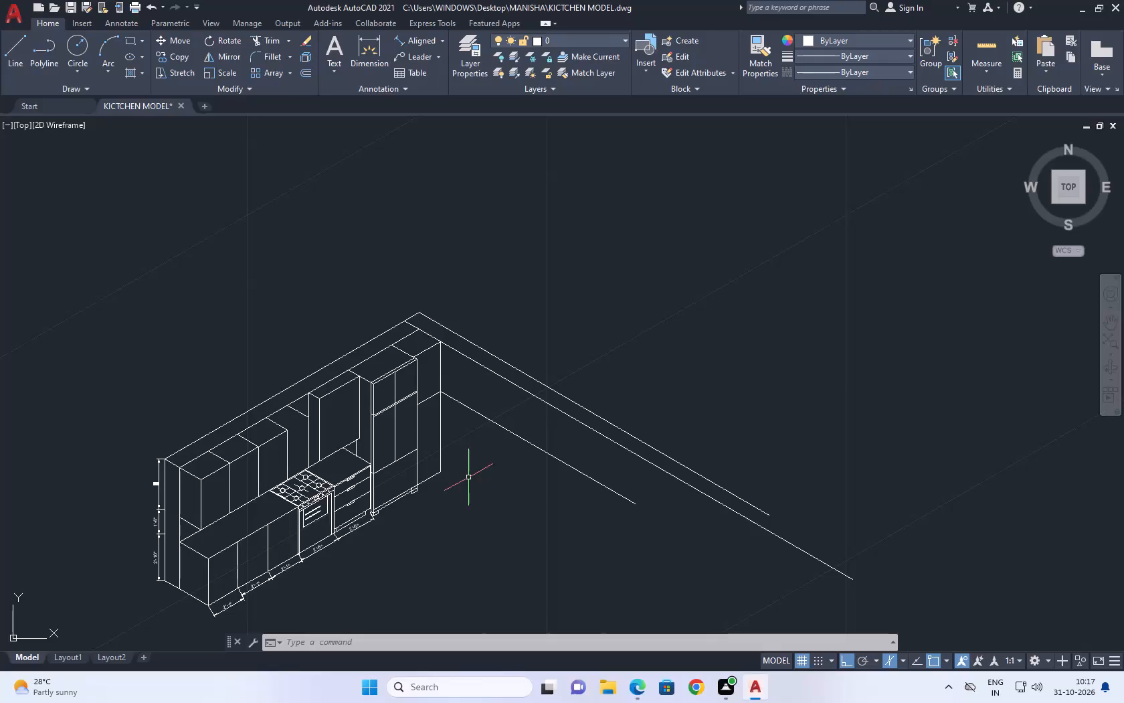
# Regenerate the drawing display.
pyautogui.moveTo(381, 496); pyautogui.dragTo(424, 447, button='middle')
pyautogui.scroll(3, 379, 459)
pyautogui.moveTo(403, 455); pyautogui.dragTo(421, 479, button='middle')
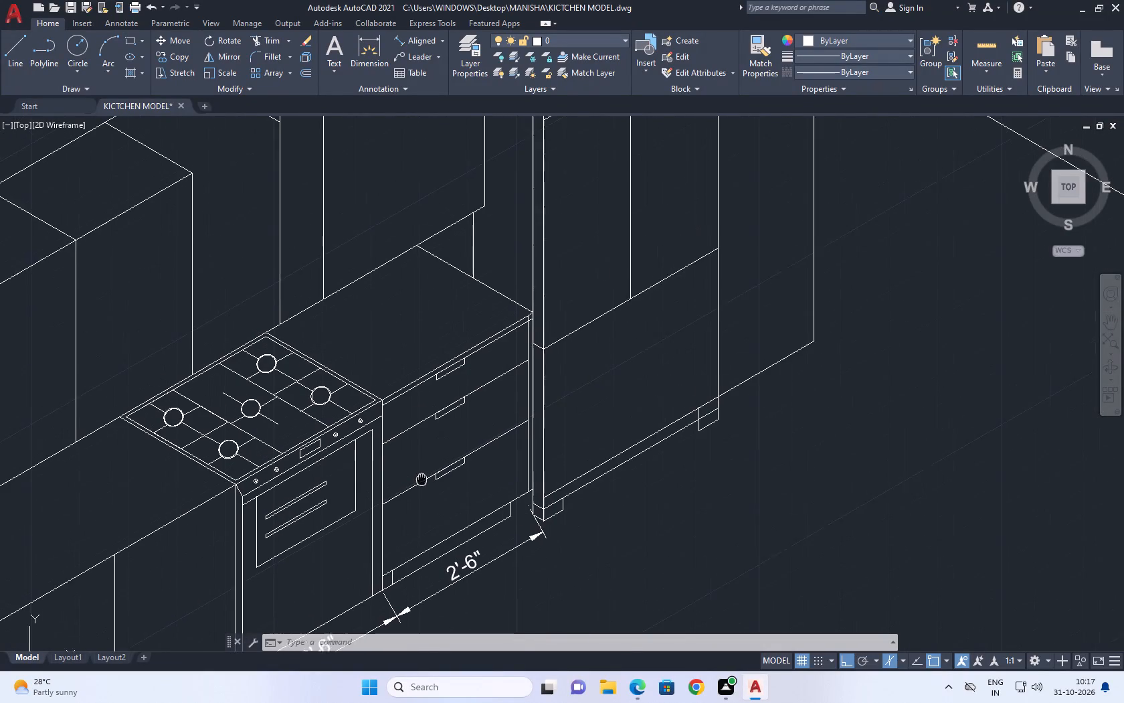
pyautogui.moveTo(421, 479); pyautogui.dragTo(436, 480, button='middle')
pyautogui.moveTo(584, 350); pyautogui.dragTo(570, 429, button='middle')
pyautogui.scroll(-1, 568, 429)
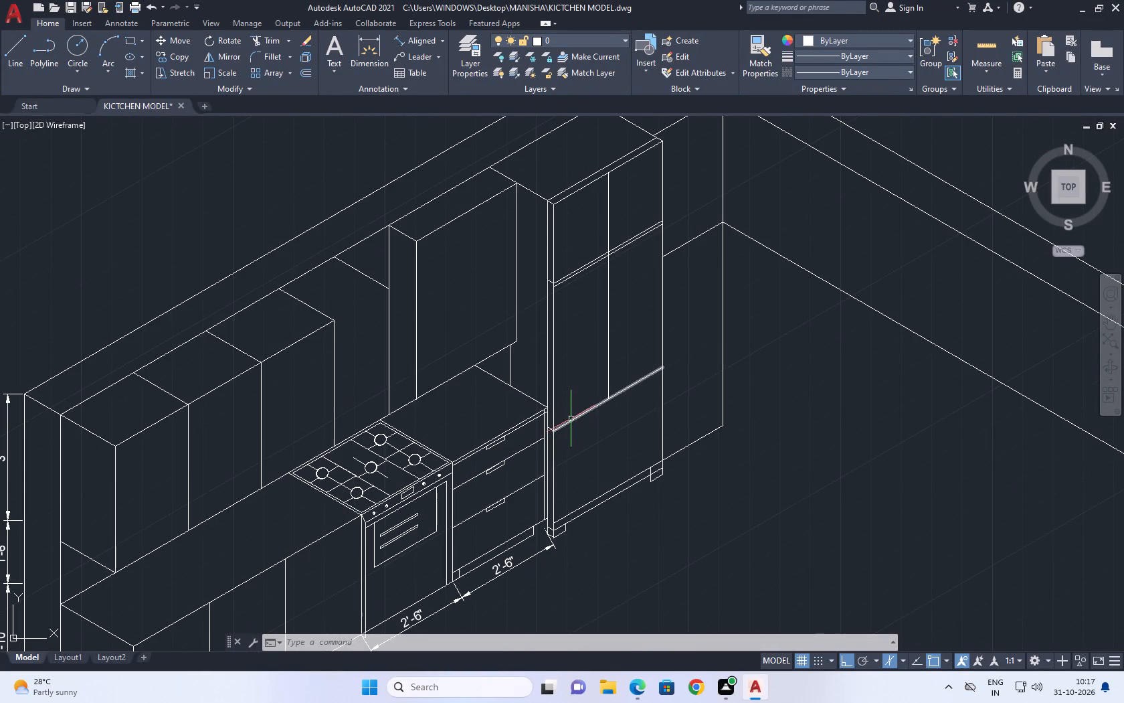
pyautogui.write('RE')
pyautogui.press('space')
pyautogui.scroll(2, 553, 415)
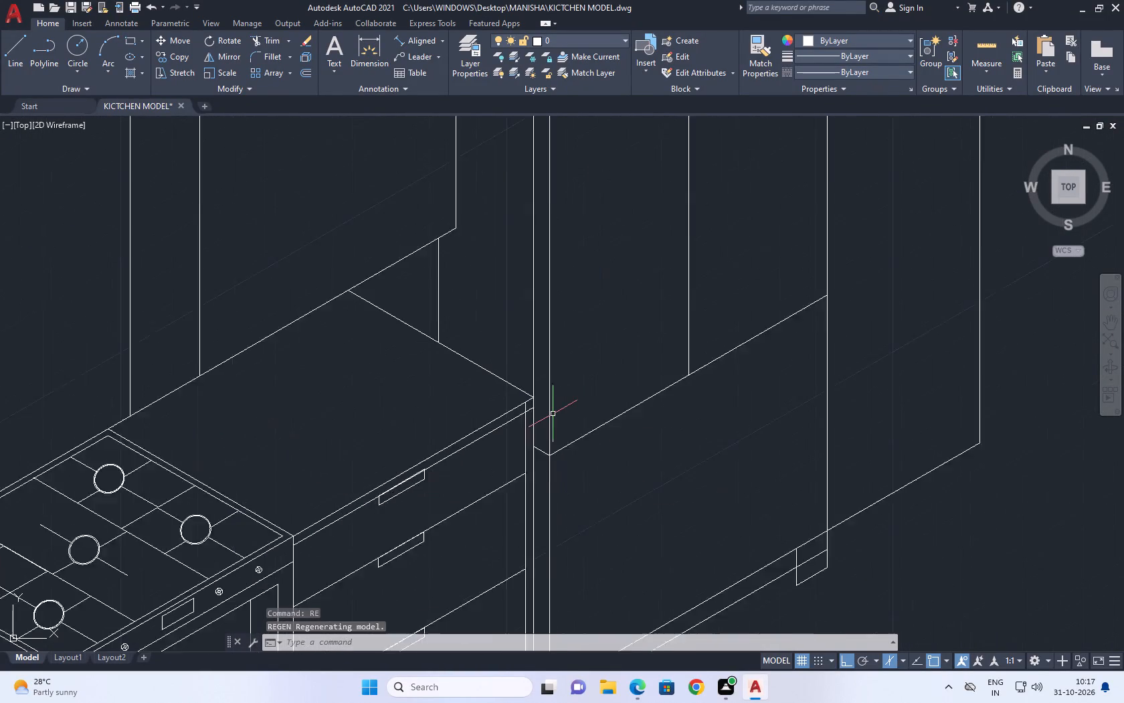
pyautogui.scroll(1, 553, 414)
pyautogui.press('Escape')
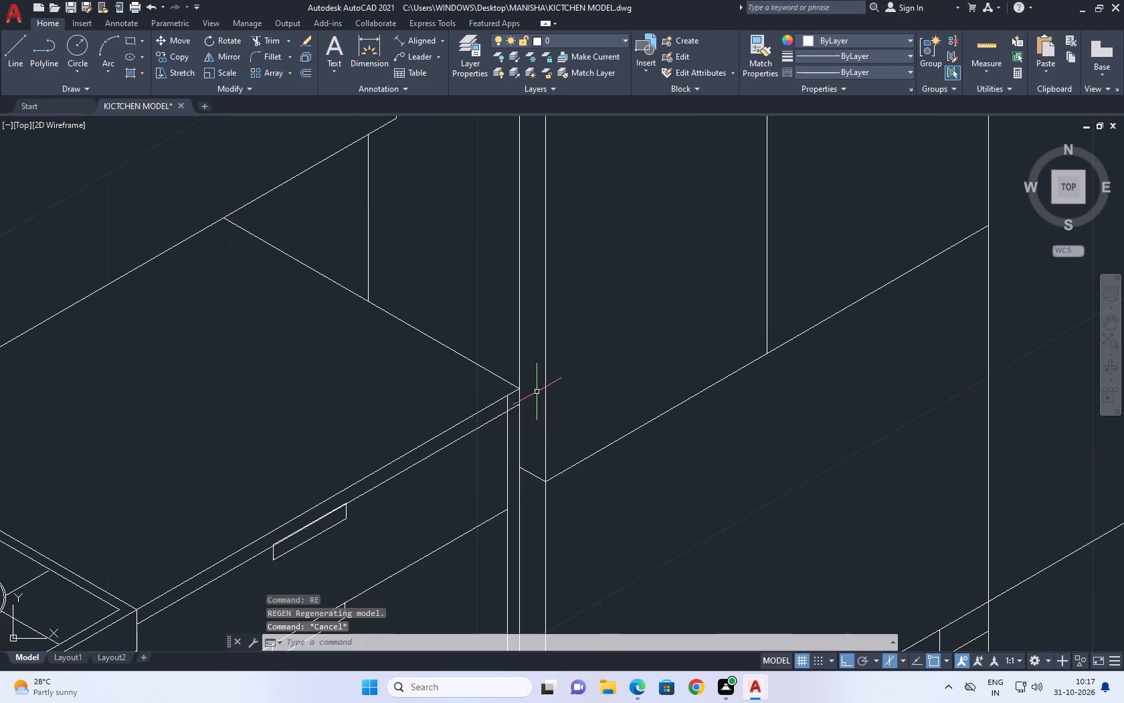
# Trim the short stub of the countertop's lower front edge between the drawer cabinet's side line and the refrigerator.
pyautogui.scroll(-1, 544, 388)
pyautogui.moveTo(550, 359); pyautogui.dragTo(575, 305, button='middle')
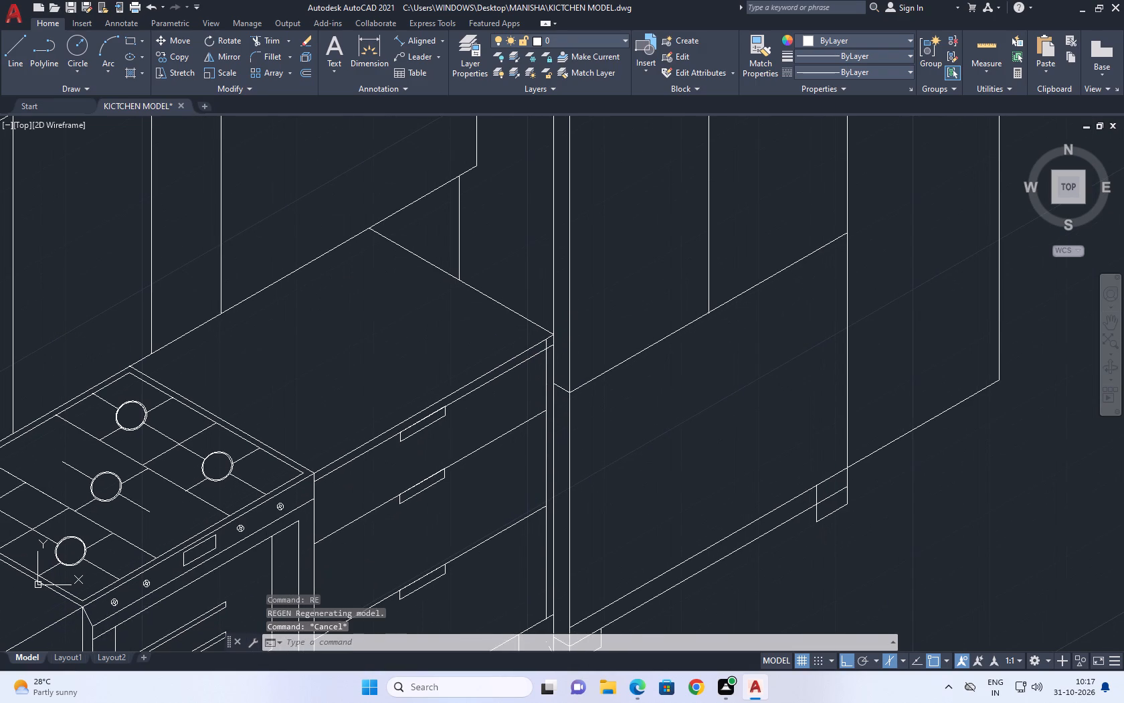
pyautogui.write('TR')
pyautogui.press('space')
pyautogui.scroll(3, 553, 345)
pyautogui.click(538, 351)
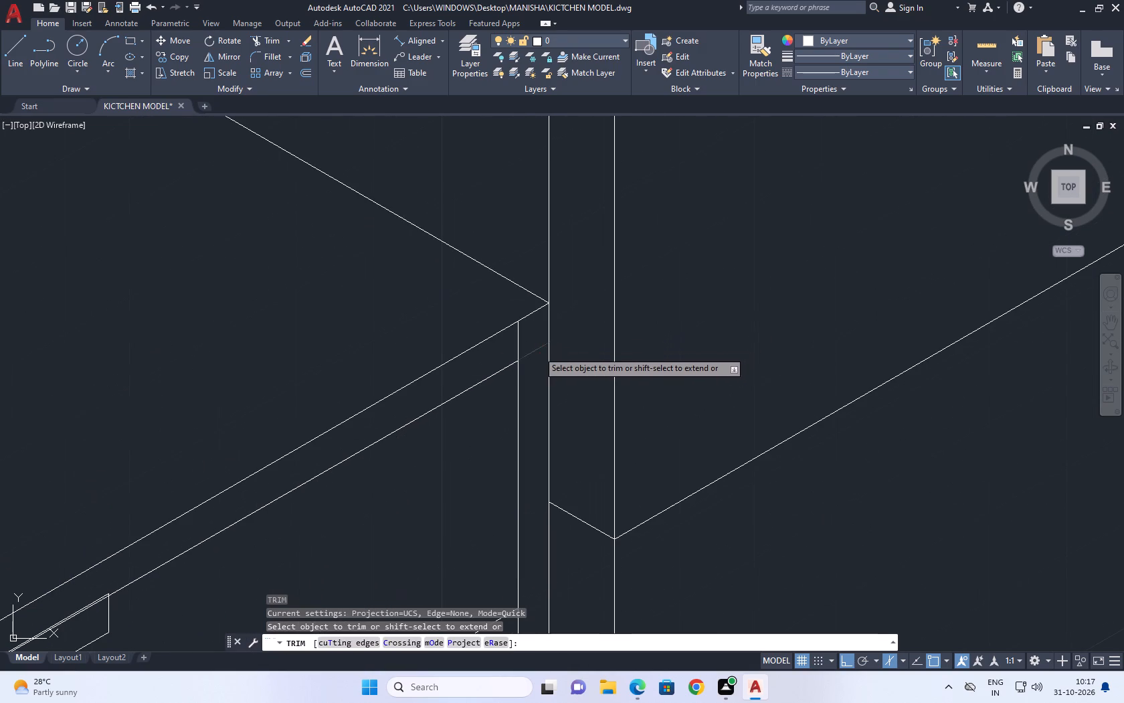
pyautogui.scroll(-4, 599, 306)
pyautogui.press('Escape')
# Draw a three-point curved spline with ortho off for a door handle, just beside the vertical split of the refrigerator's middle doors.
pyautogui.moveTo(648, 246); pyautogui.dragTo(648, 308, button='middle')
pyautogui.scroll(-2, 648, 312)
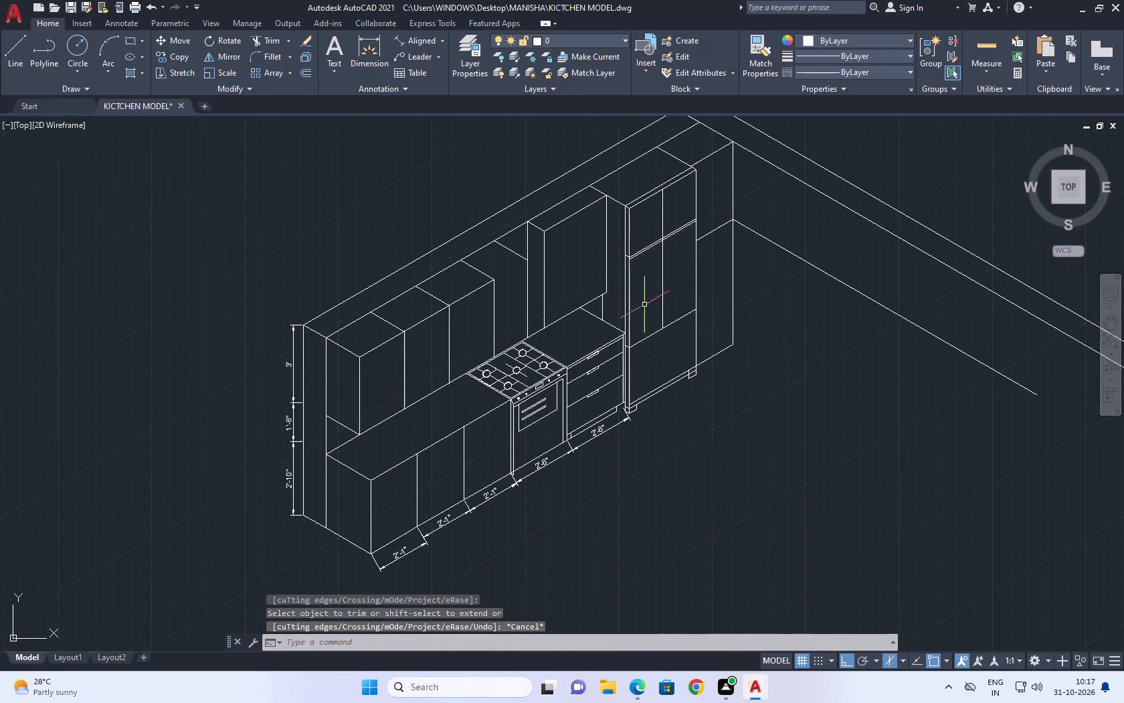
pyautogui.moveTo(660, 270); pyautogui.dragTo(514, 368, button='middle')
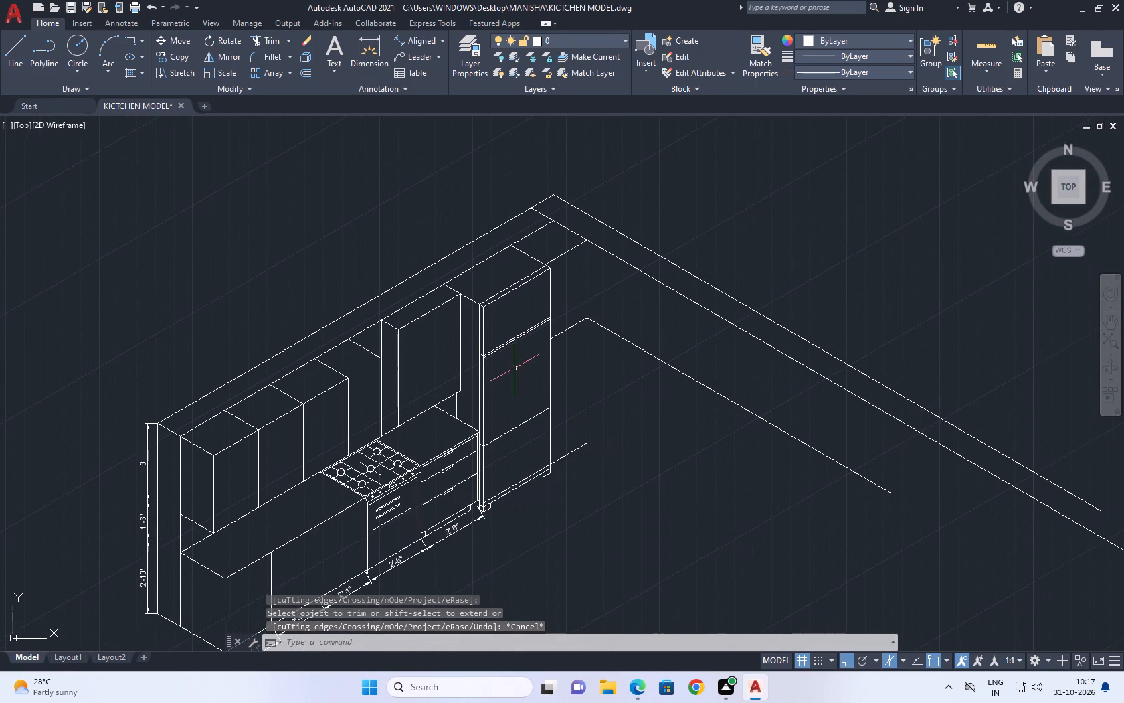
pyautogui.scroll(3, 481, 354)
pyautogui.moveTo(474, 364); pyautogui.dragTo(490, 377, button='middle')
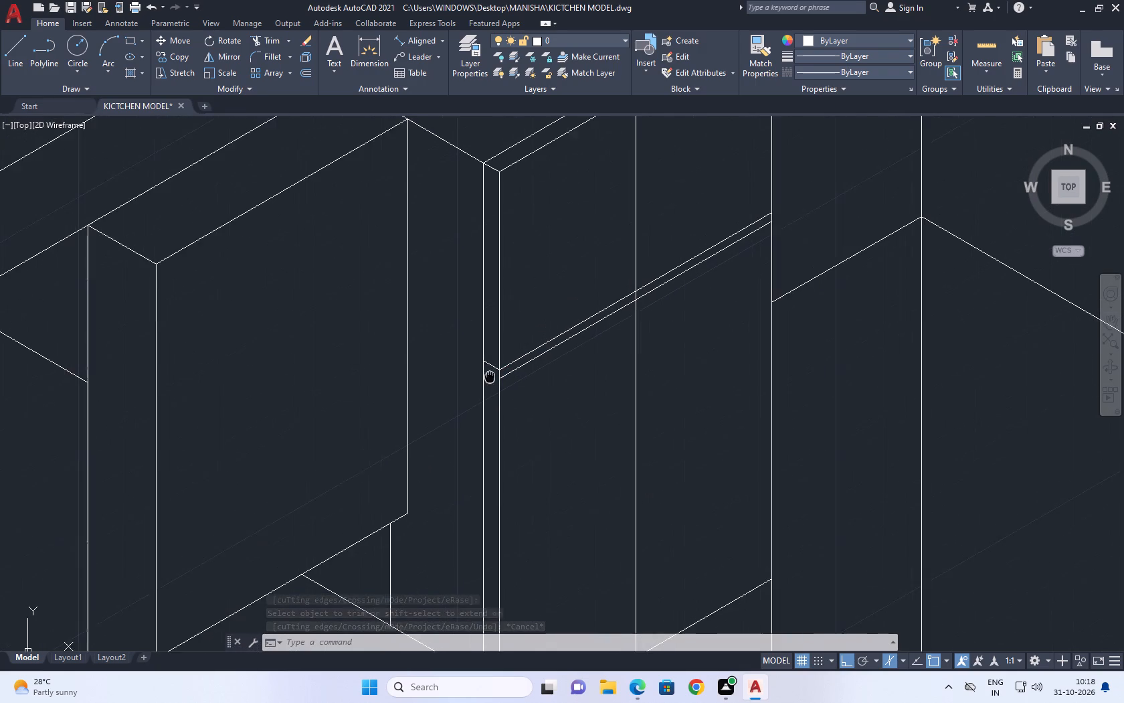
pyautogui.moveTo(490, 377); pyautogui.dragTo(523, 362, button='middle')
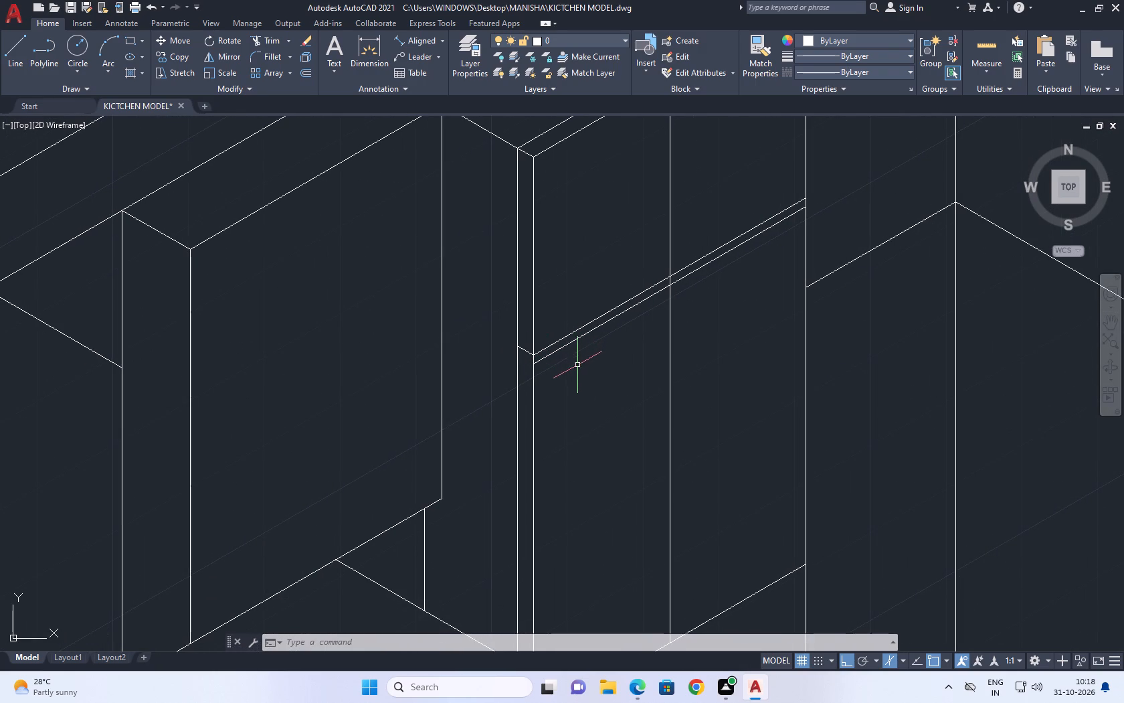
pyautogui.moveTo(639, 359); pyautogui.dragTo(570, 329, button='middle')
pyautogui.scroll(1, 587, 340)
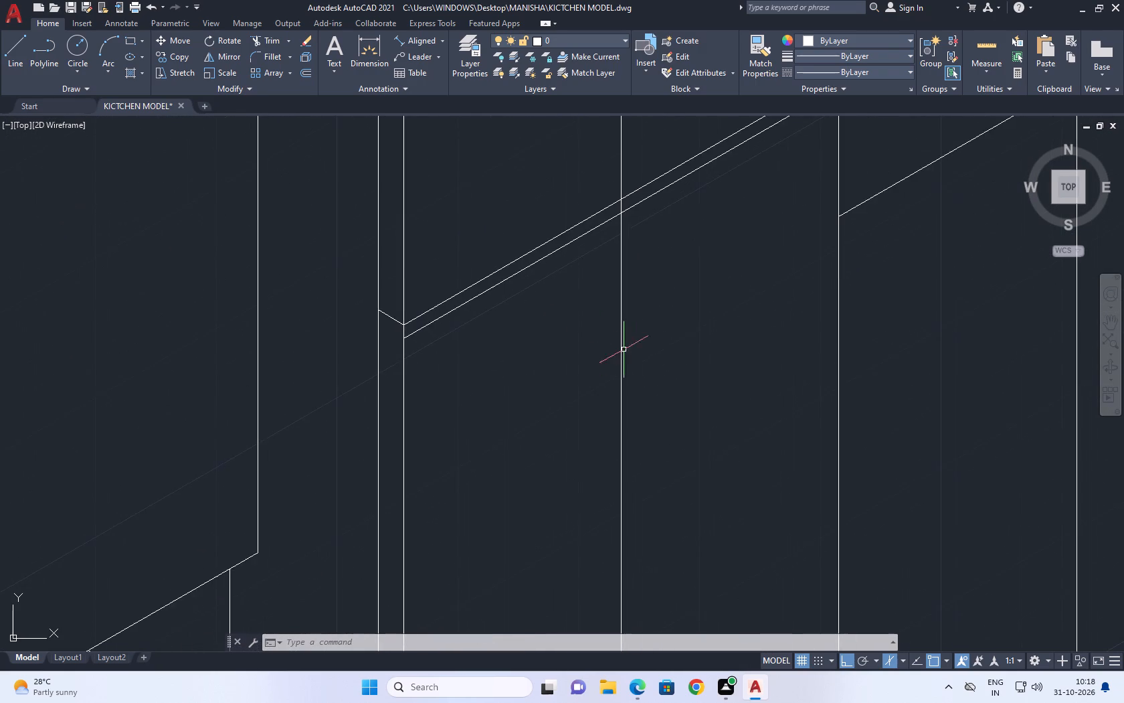
pyautogui.moveTo(627, 335); pyautogui.dragTo(529, 320, button='middle')
pyautogui.press('s')
pyautogui.press('p')
pyautogui.write('L')
pyautogui.press('space')
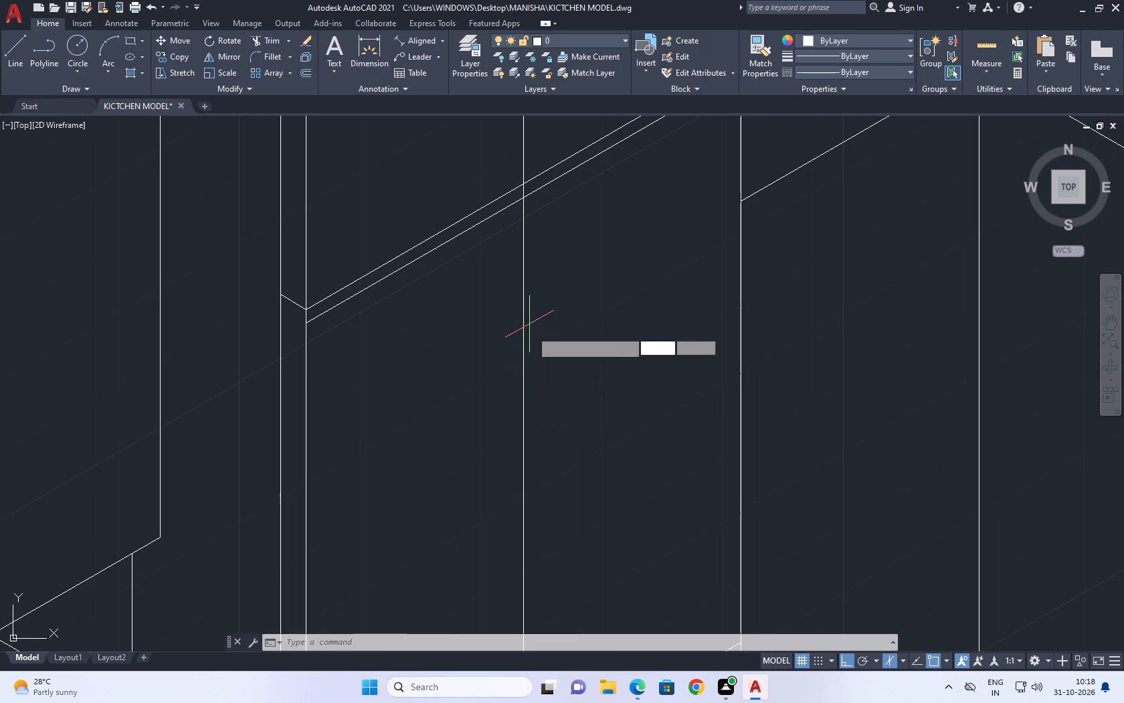
pyautogui.moveTo(553, 402); pyautogui.dragTo(524, 291, button='middle')
pyautogui.scroll(1, 524, 291)
pyautogui.scroll(-3, 524, 285)
pyautogui.scroll(2, 518, 254)
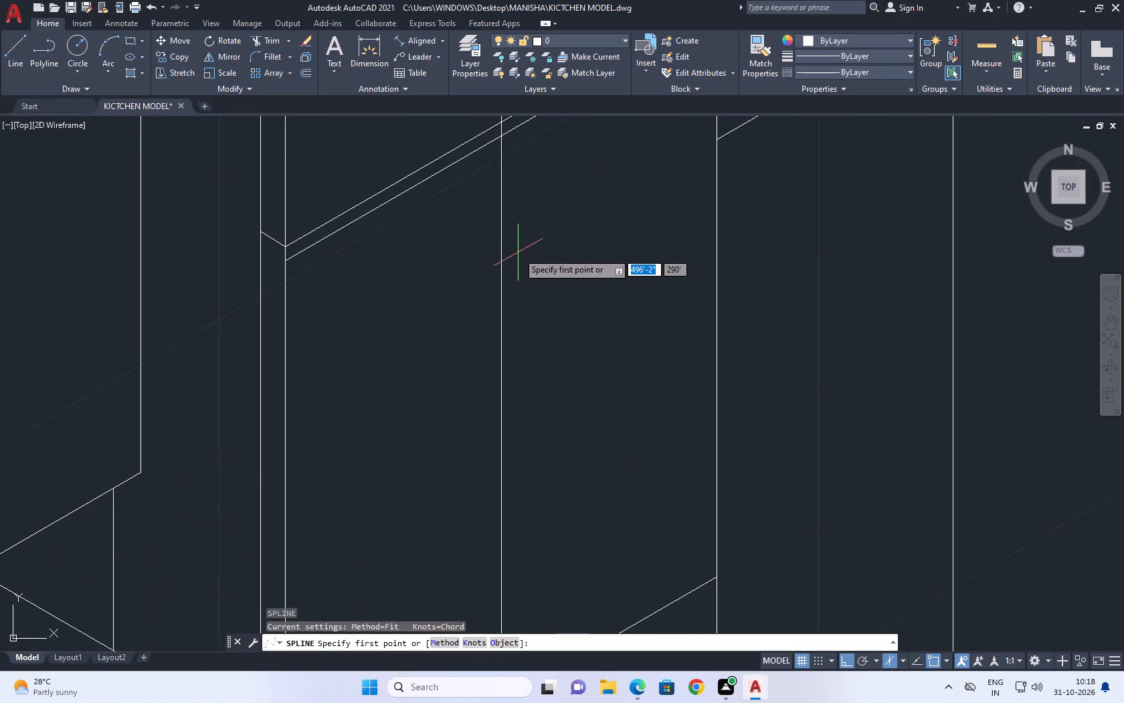
pyautogui.click(517, 250)
pyautogui.press('F5')
pyautogui.moveTo(512, 360); pyautogui.dragTo(517, 321, button='middle')
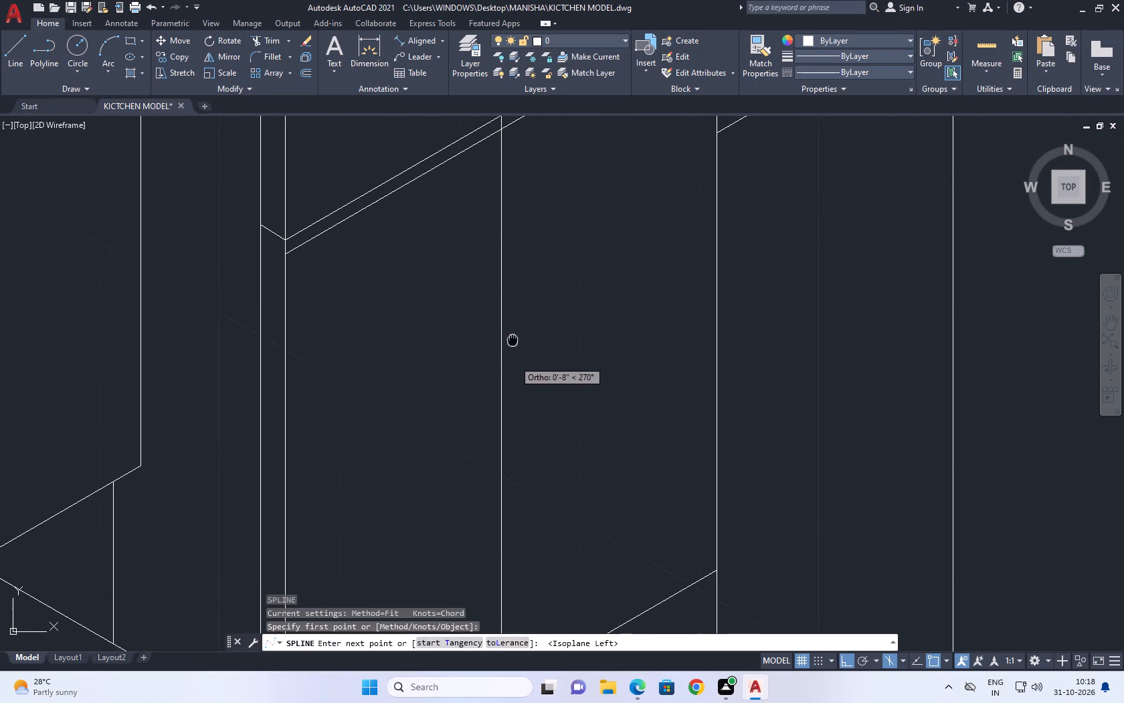
pyautogui.moveTo(517, 321); pyautogui.dragTo(539, 289, button='middle')
pyautogui.press('F5')
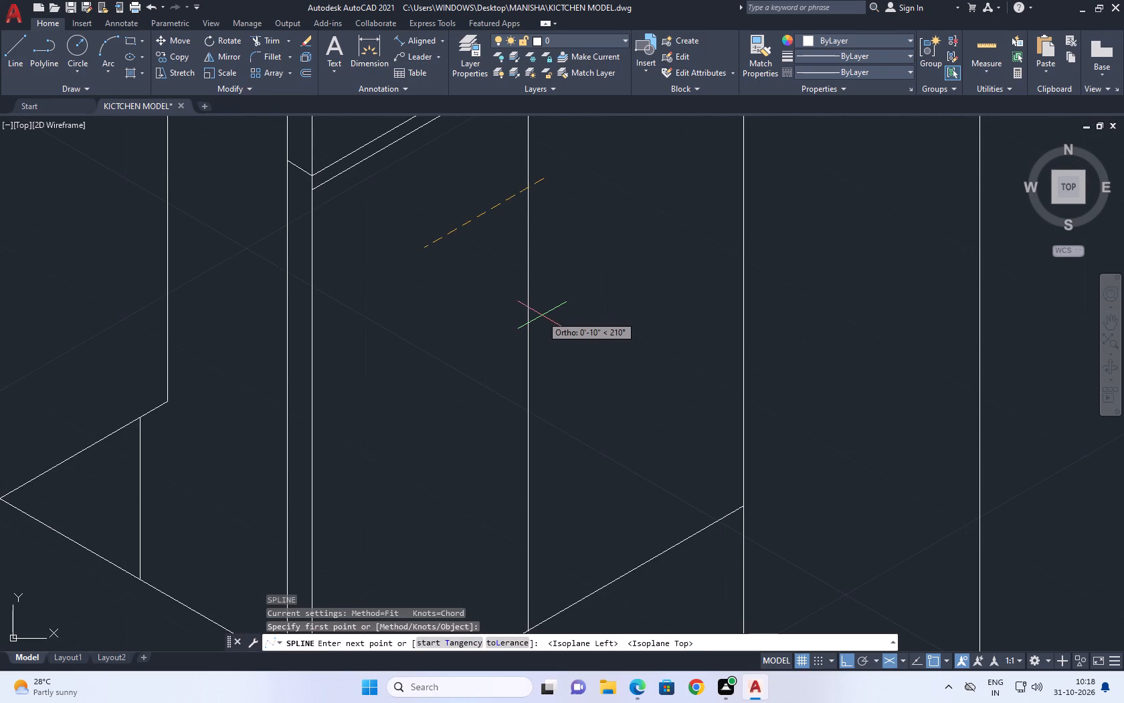
pyautogui.press('F5')
pyautogui.press('F8')
pyautogui.scroll(1, 551, 240)
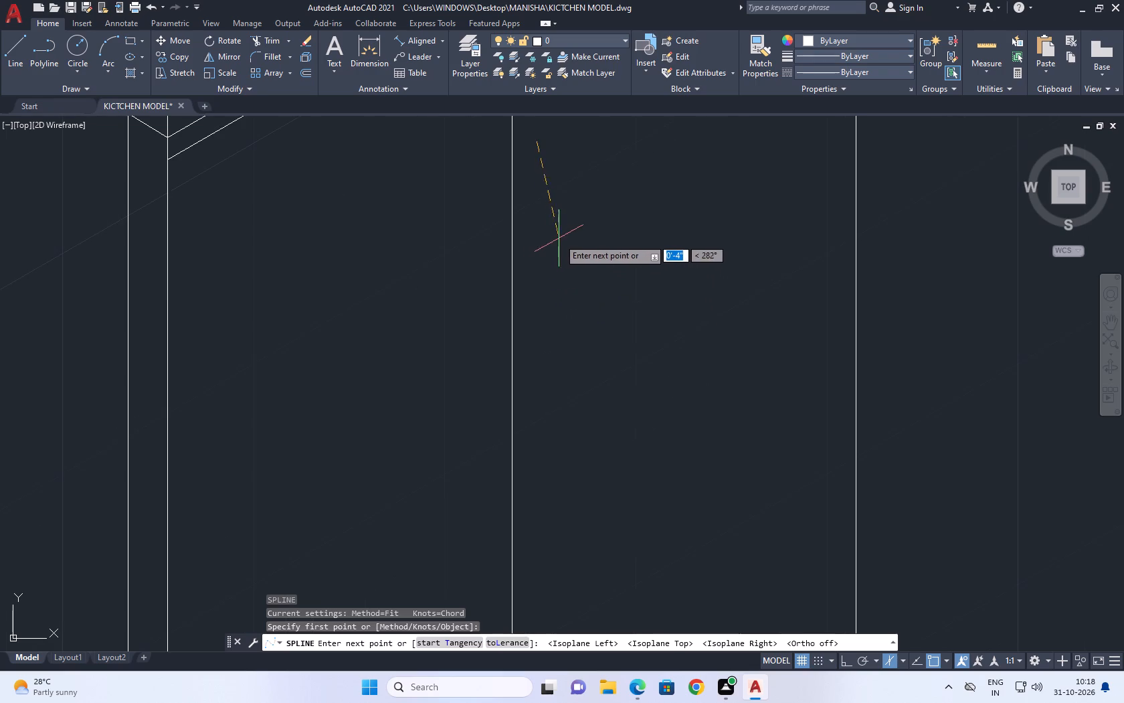
pyautogui.click(560, 238)
pyautogui.moveTo(575, 342); pyautogui.dragTo(579, 212, button='middle')
pyautogui.scroll(-1, 591, 241)
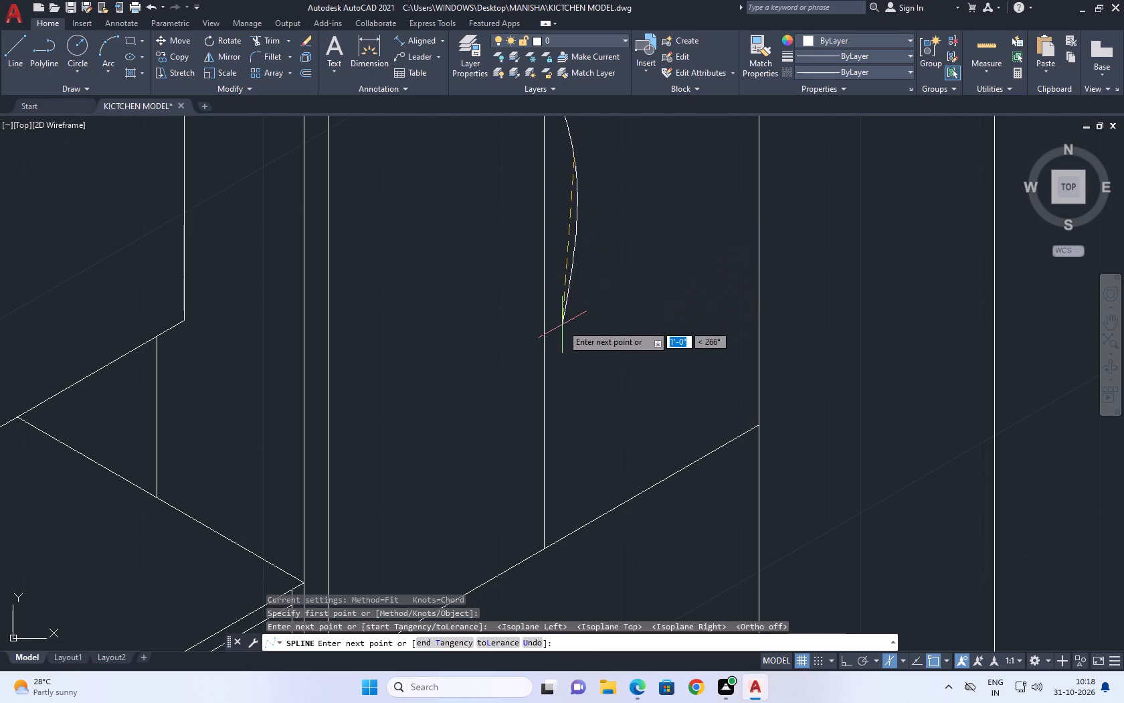
pyautogui.scroll(1, 558, 366)
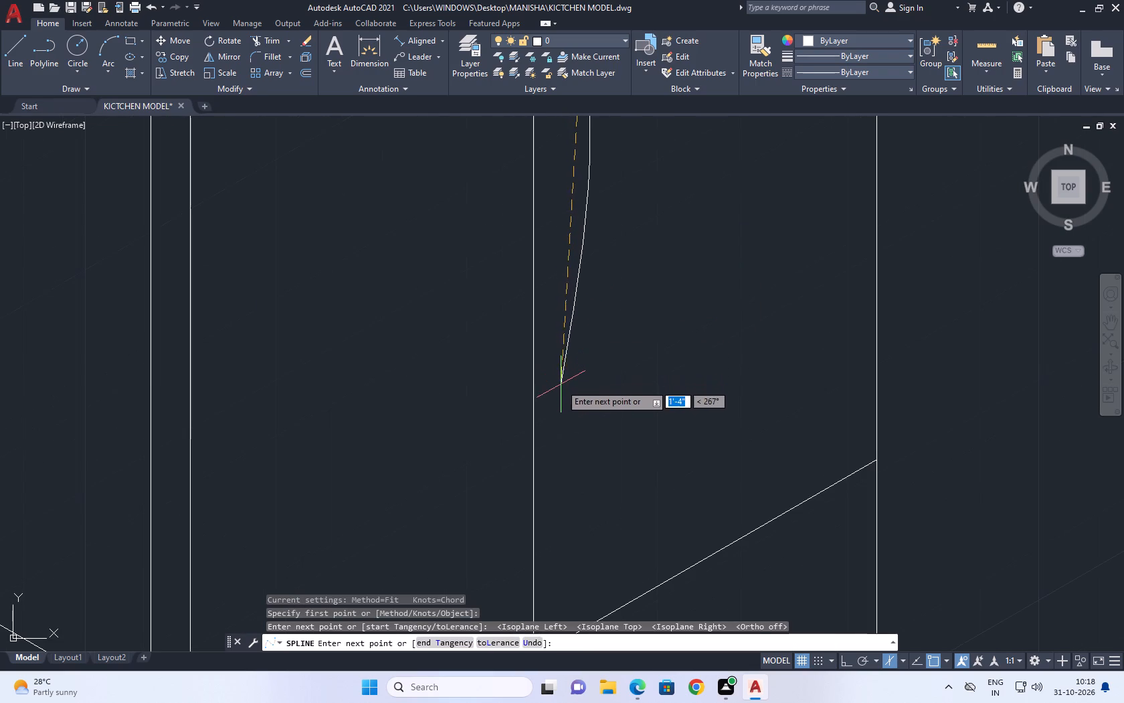
pyautogui.click(557, 447)
pyautogui.press('space')
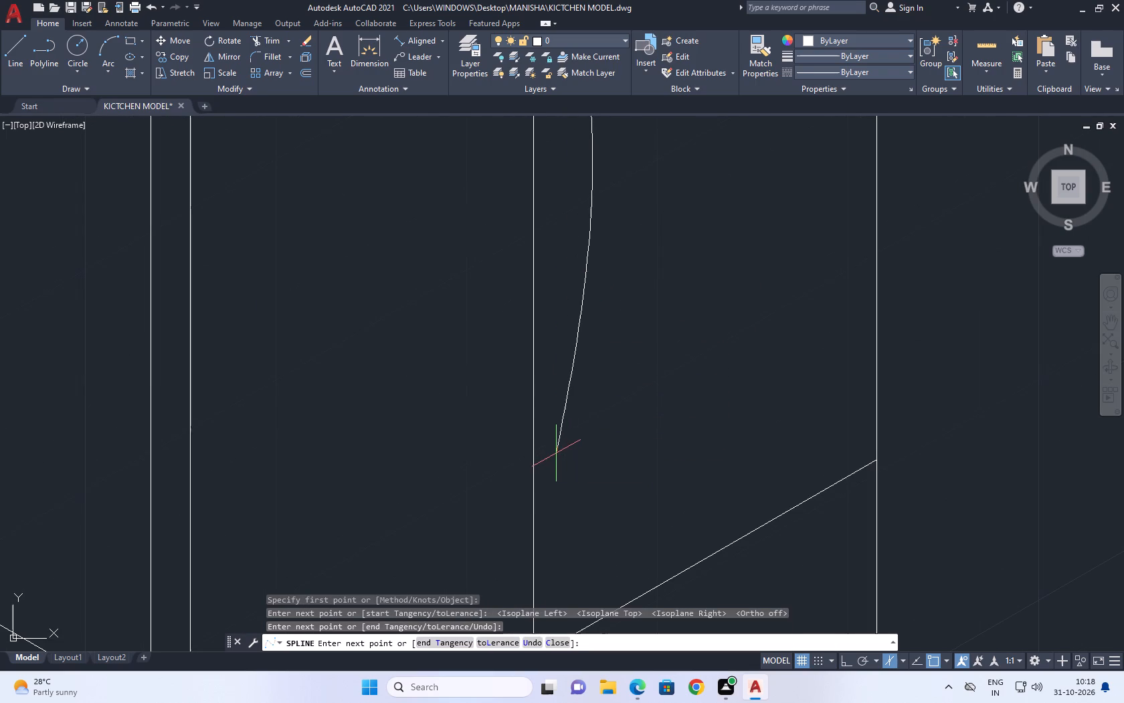
# Reshape the handle spline by moving its middle fit point to mid-height and slightly toward the door split, flattening the curve.
pyautogui.click(582, 323)
pyautogui.click(577, 302)
pyautogui.scroll(1, 589, 281)
pyautogui.moveTo(589, 281); pyautogui.dragTo(745, 485, button='middle')
pyautogui.scroll(-3, 748, 476)
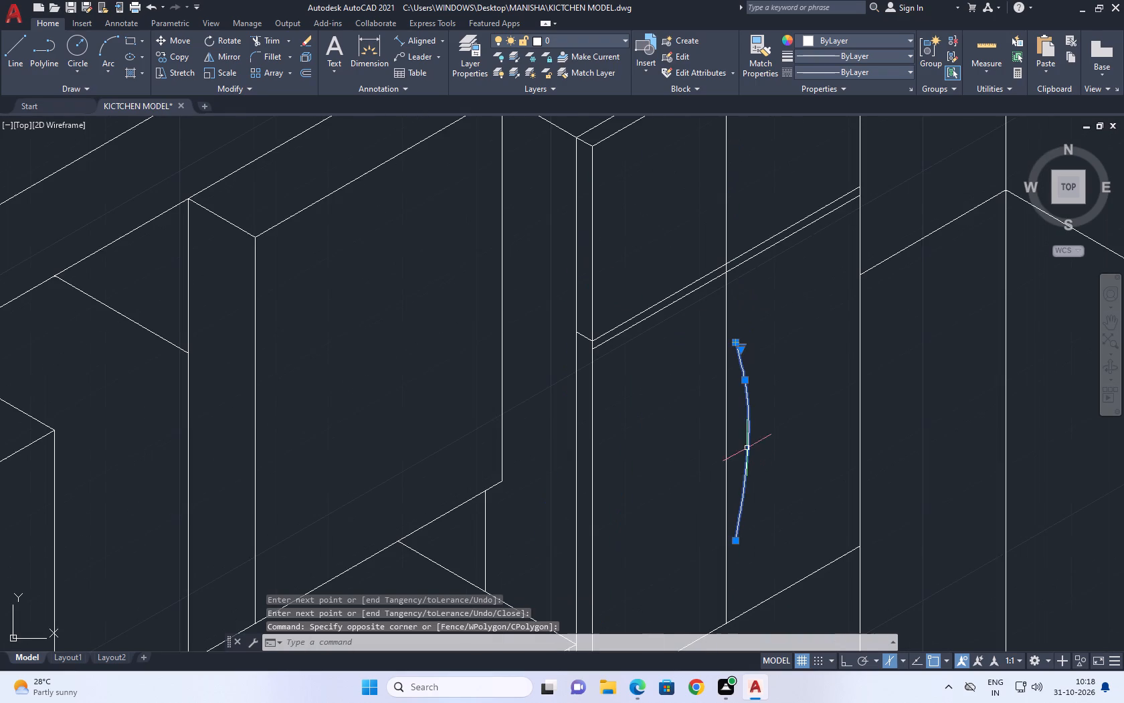
pyautogui.click(747, 380)
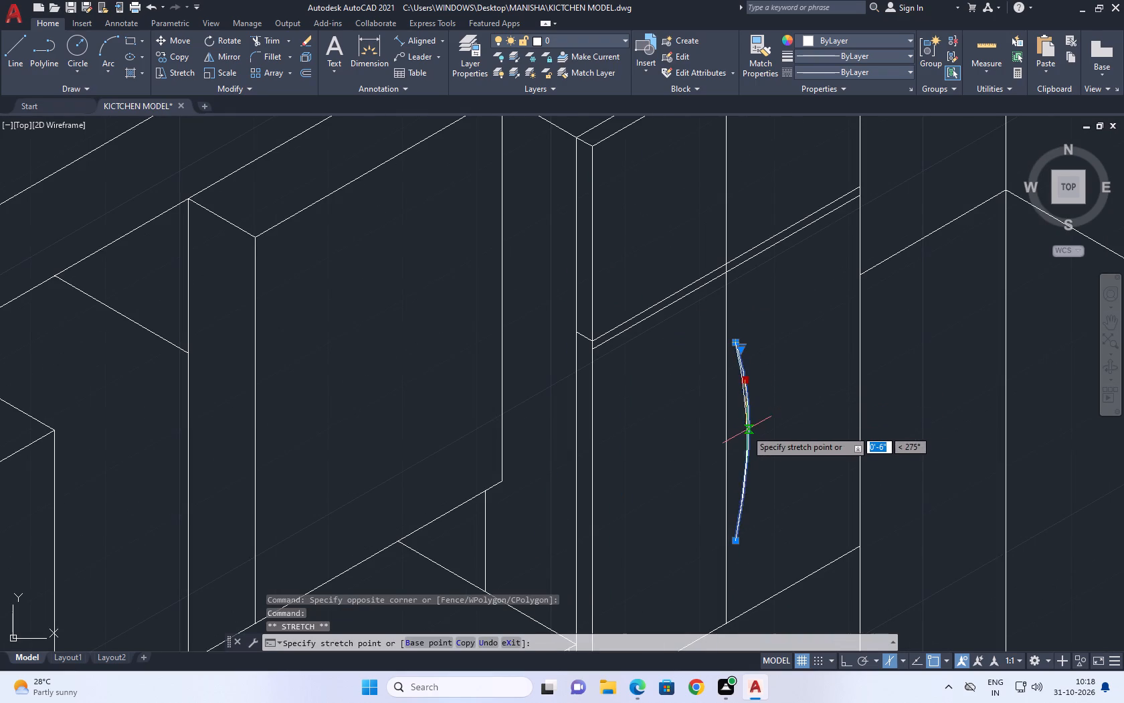
pyautogui.click(745, 431)
pyautogui.scroll(1, 747, 432)
pyautogui.click(747, 434)
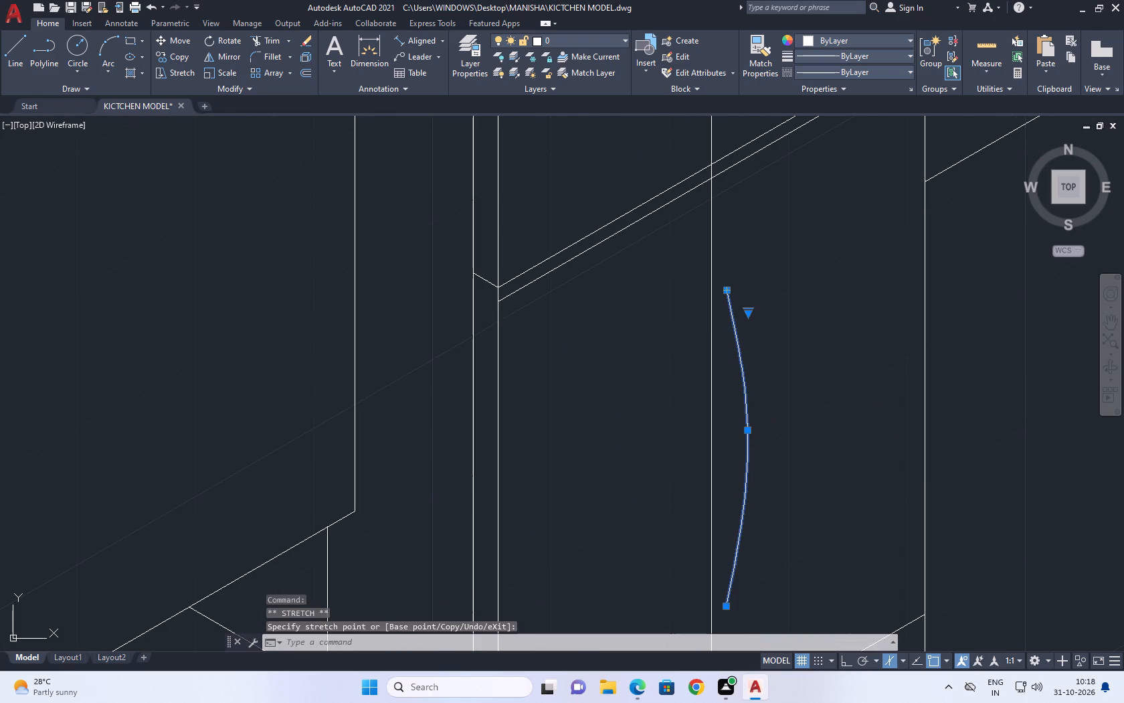
pyautogui.click(745, 431)
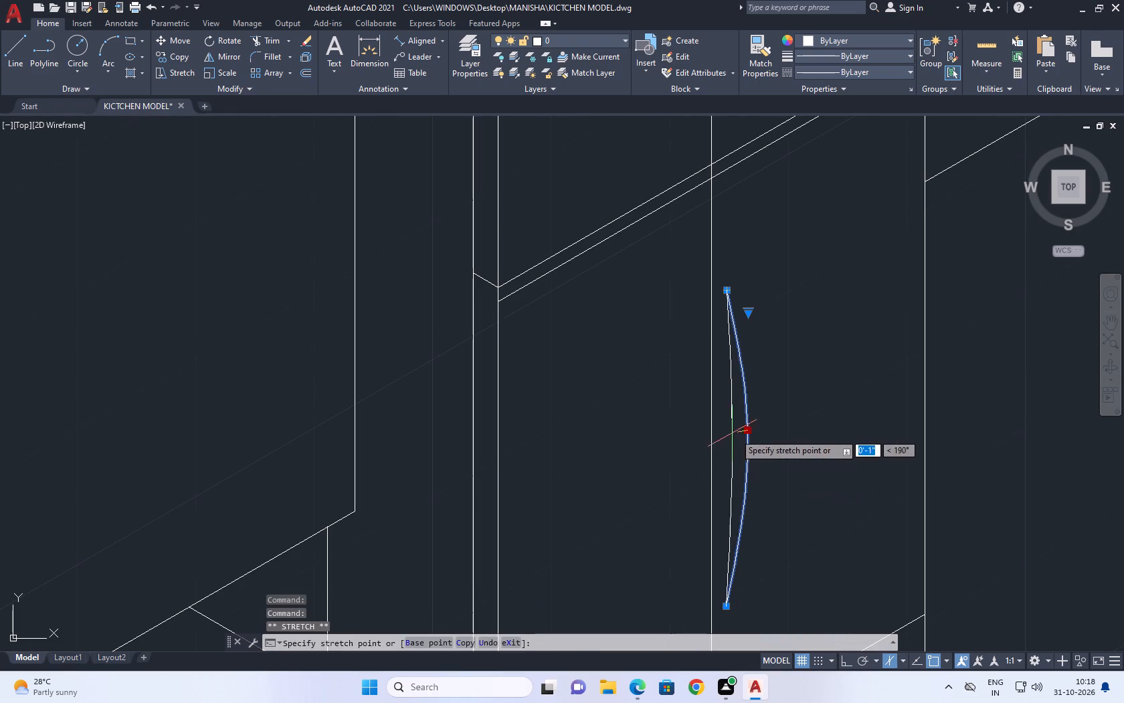
pyautogui.click(738, 433)
# Copy the handle spline about 1" away from the door split at about 38° to form the handle's other edge.
pyautogui.scroll(1, 768, 436)
pyautogui.moveTo(768, 436); pyautogui.dragTo(713, 424, button='middle')
pyautogui.write('CO')
pyautogui.press('space')
pyautogui.click(686, 461)
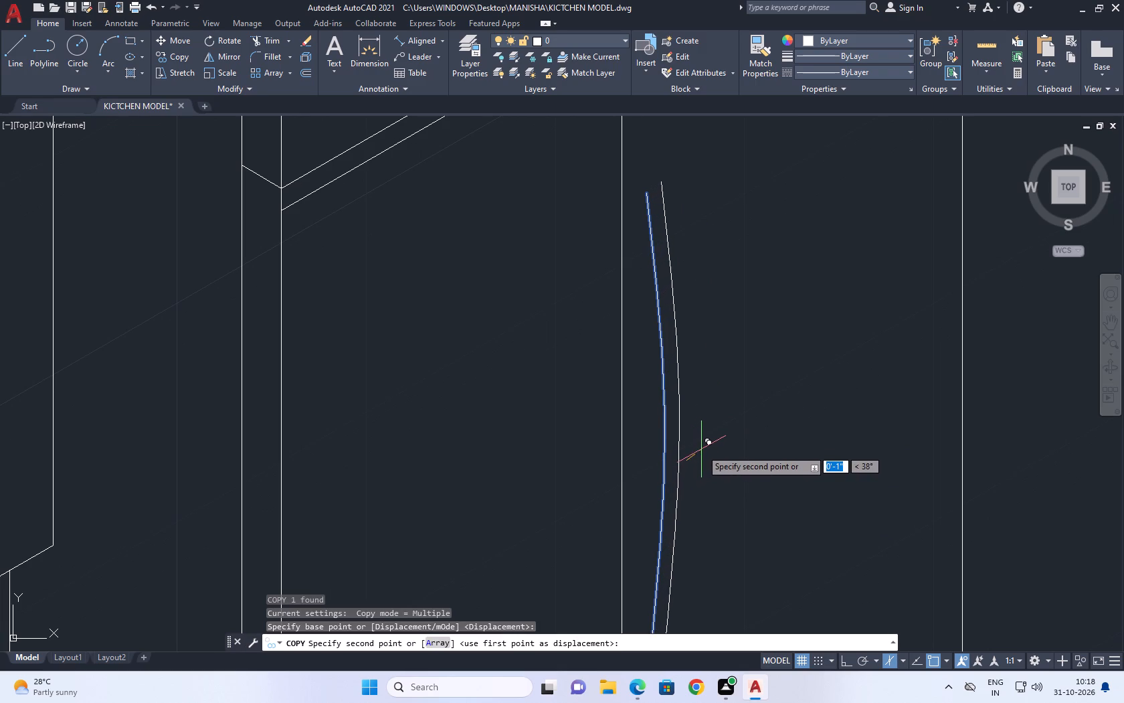
pyautogui.click(702, 449)
pyautogui.press('Escape')
# Close the handle's upper end with a three-point arc joining the top endpoints of both splines.
pyautogui.moveTo(664, 333); pyautogui.dragTo(682, 428, button='middle')
pyautogui.write('A')
pyautogui.press('space')
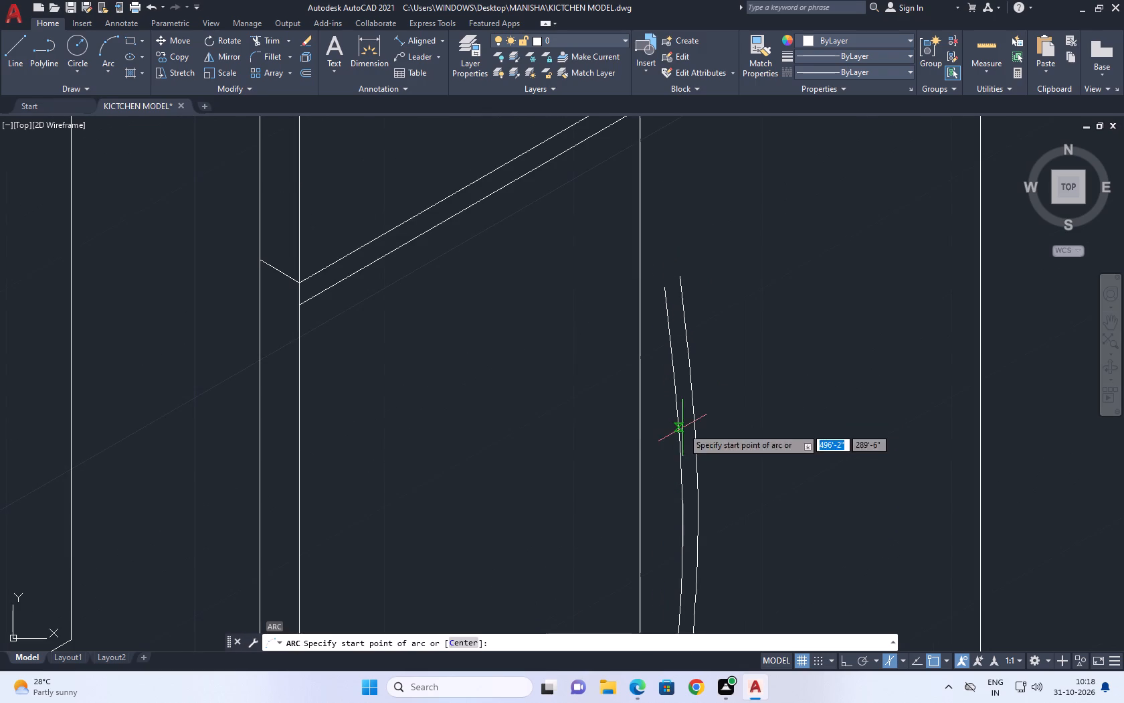
pyautogui.moveTo(624, 348); pyautogui.dragTo(656, 437, button='middle')
pyautogui.scroll(3, 694, 373)
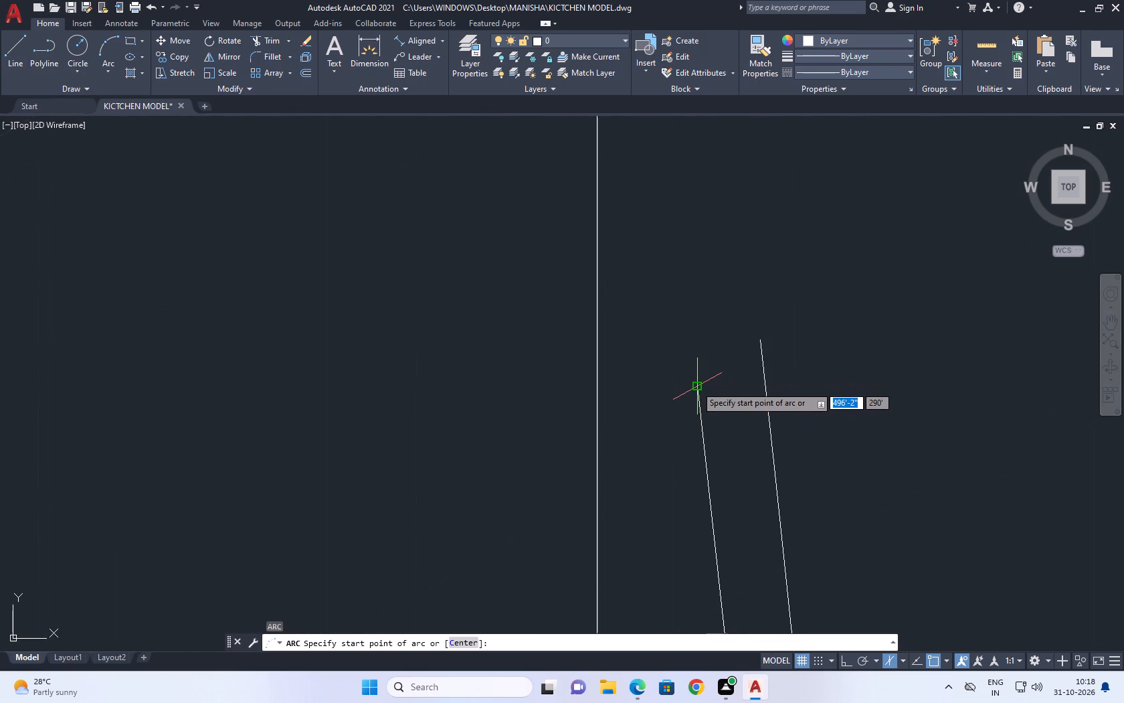
pyautogui.click(695, 385)
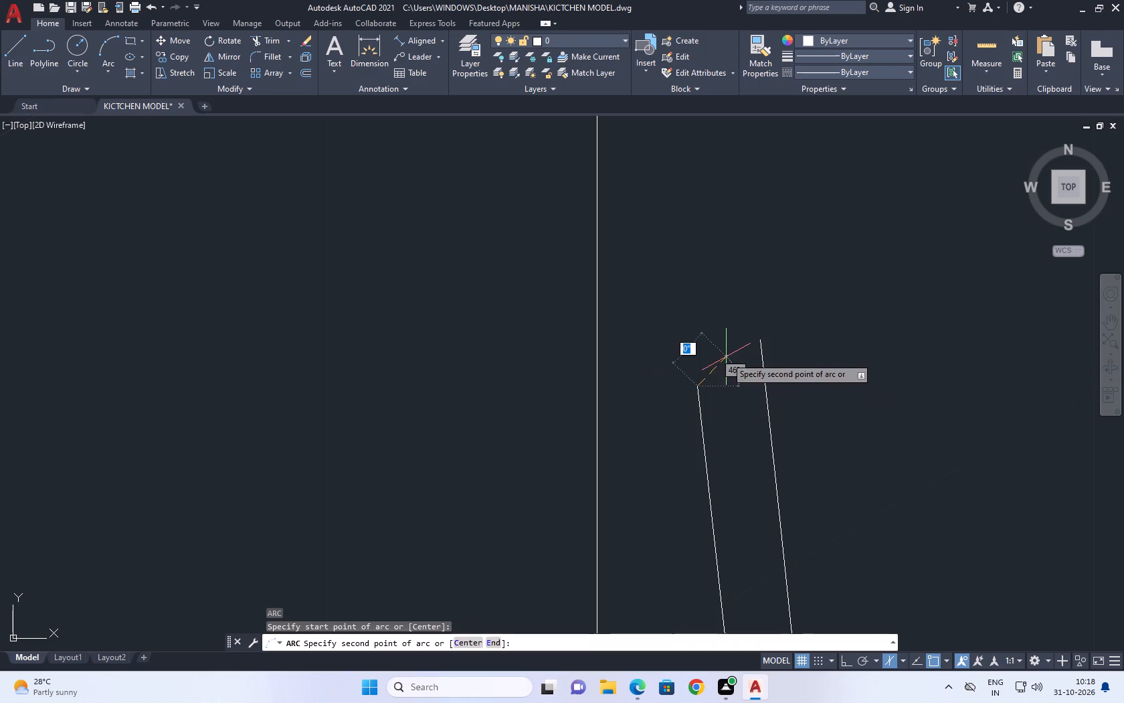
pyautogui.click(726, 357)
pyautogui.click(764, 341)
# Close the handle's lower end with a three-point arc joining the bottom endpoints of both splines.
pyautogui.scroll(-5, 742, 307)
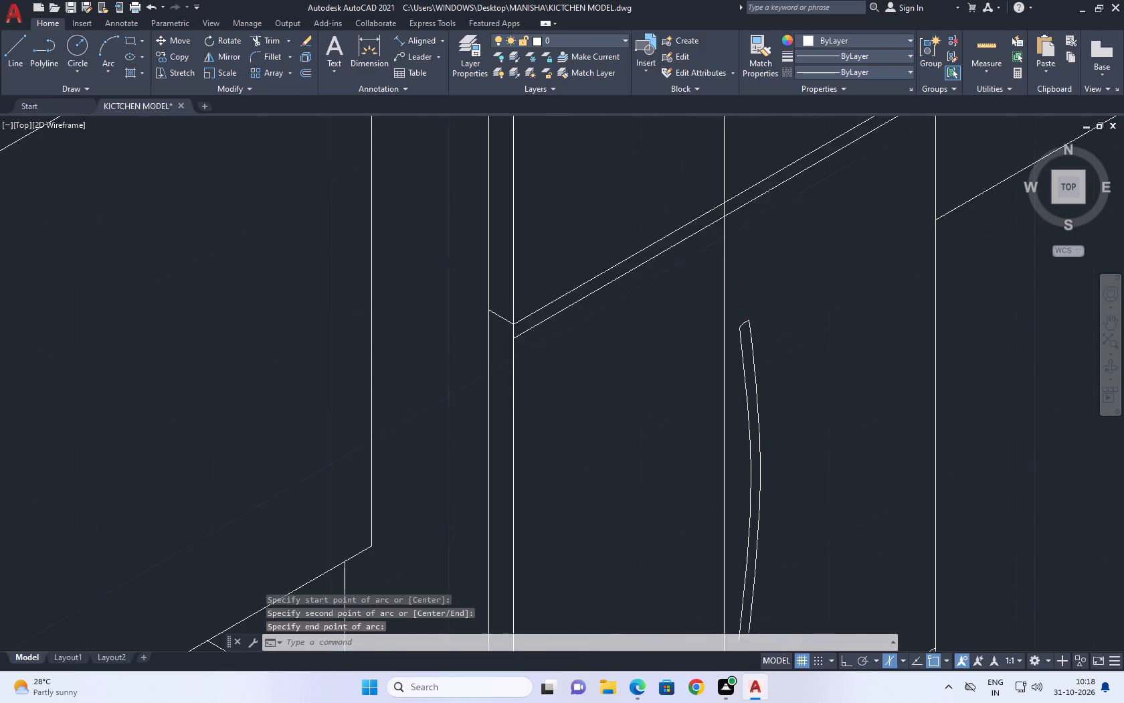
pyautogui.scroll(-1, 769, 434)
pyautogui.moveTo(750, 479); pyautogui.dragTo(684, 345, button='middle')
pyautogui.press('space')
pyautogui.scroll(5, 692, 362)
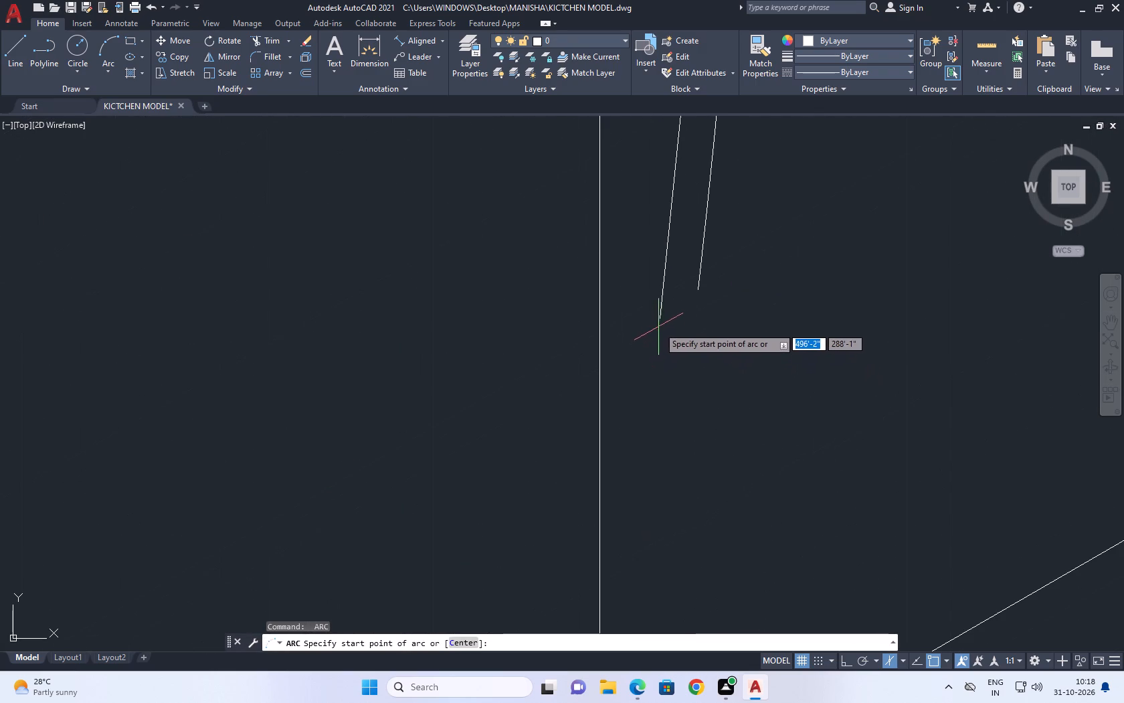
pyautogui.click(663, 321)
pyautogui.click(685, 307)
pyautogui.click(699, 287)
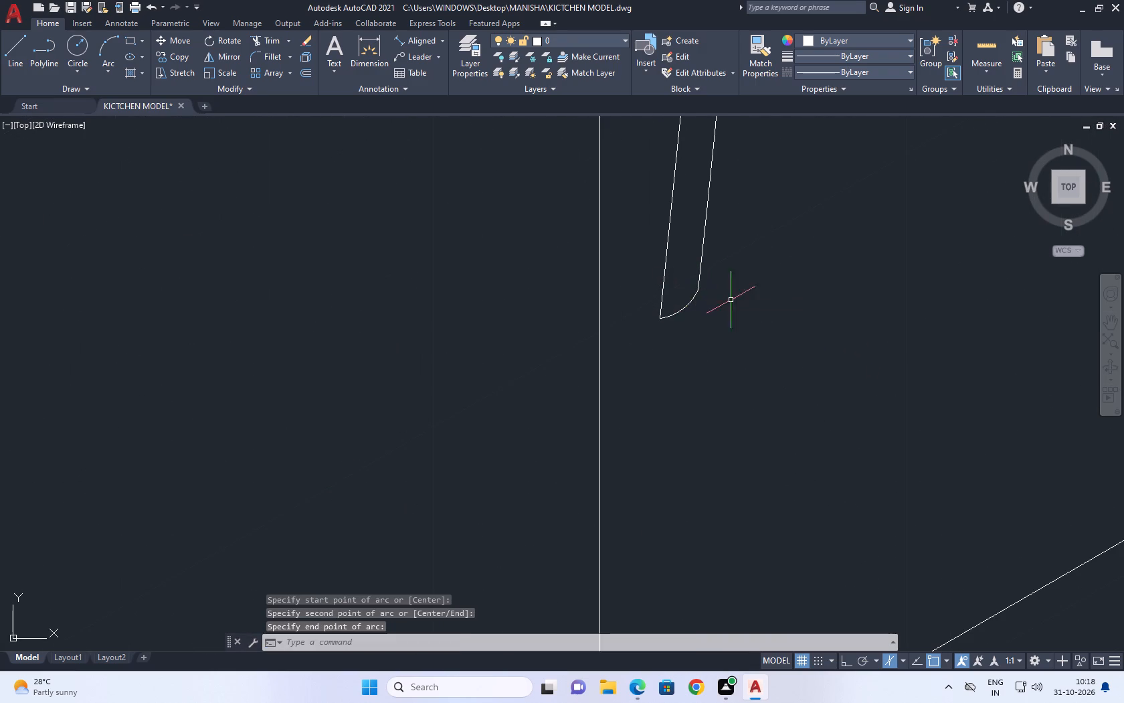
# Reshape the handle's lower end by stretching the outer spline's shared endpoint downward and giving the arc a shallow downward bulge.
pyautogui.scroll(2, 689, 281)
pyautogui.moveTo(720, 341); pyautogui.dragTo(716, 325)
pyautogui.click(690, 277)
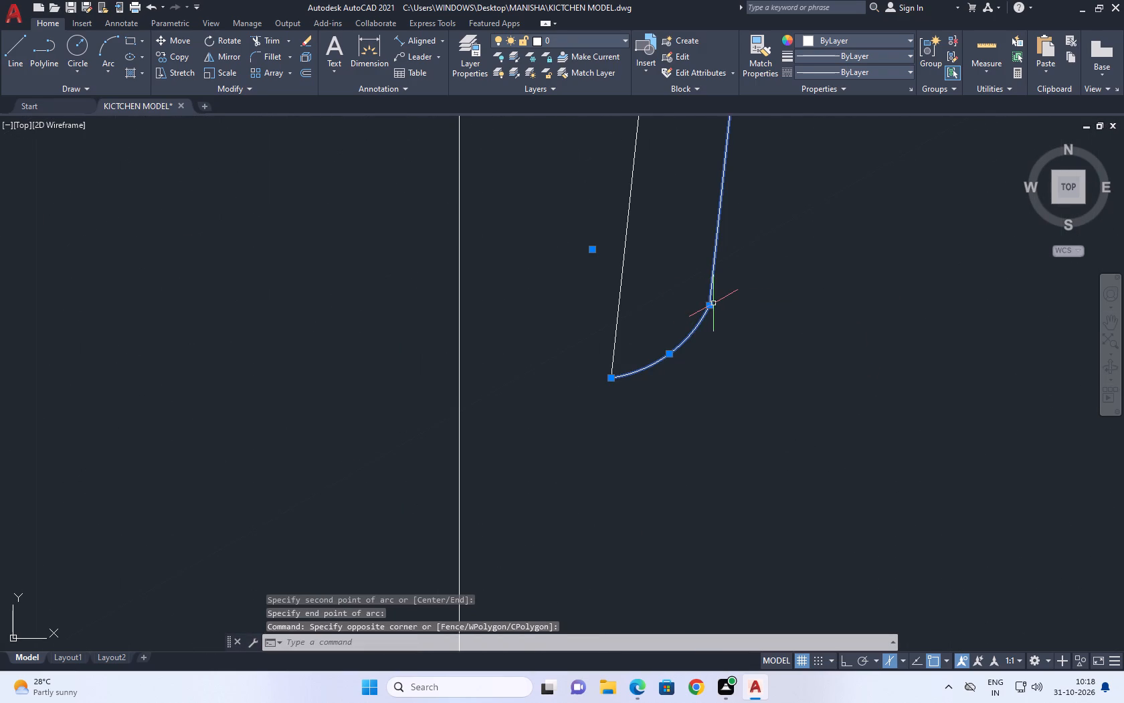
pyautogui.click(709, 304)
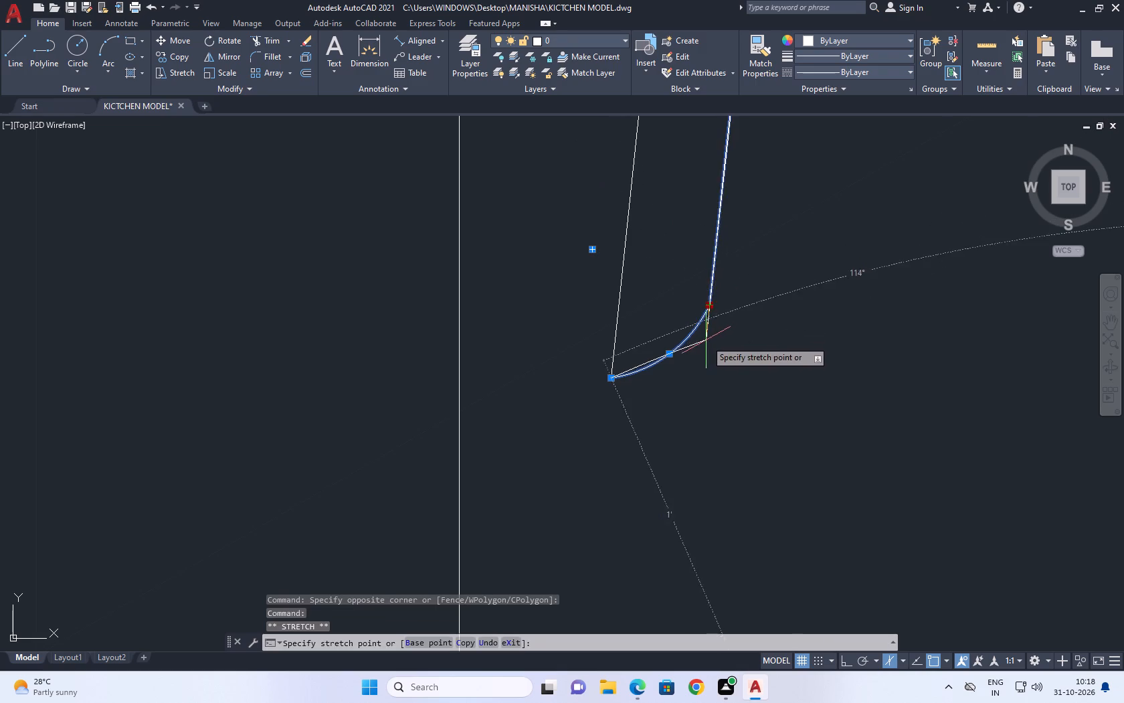
pyautogui.click(706, 344)
pyautogui.scroll(1, 666, 349)
pyautogui.click(652, 362)
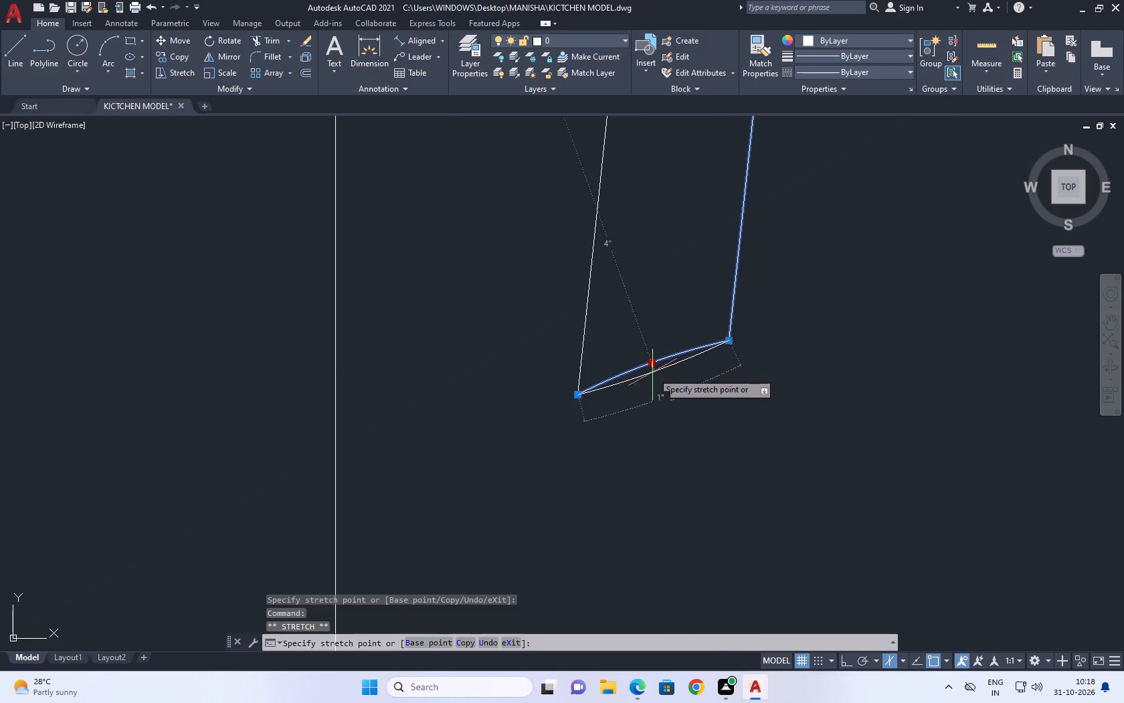
pyautogui.click(652, 386)
pyautogui.scroll(-7, 726, 356)
pyautogui.press('Escape')
# Copy the curved handle outline across the refrigerator door split onto the adjoining left door, along the isometric axis.
pyautogui.scroll(-1, 759, 344)
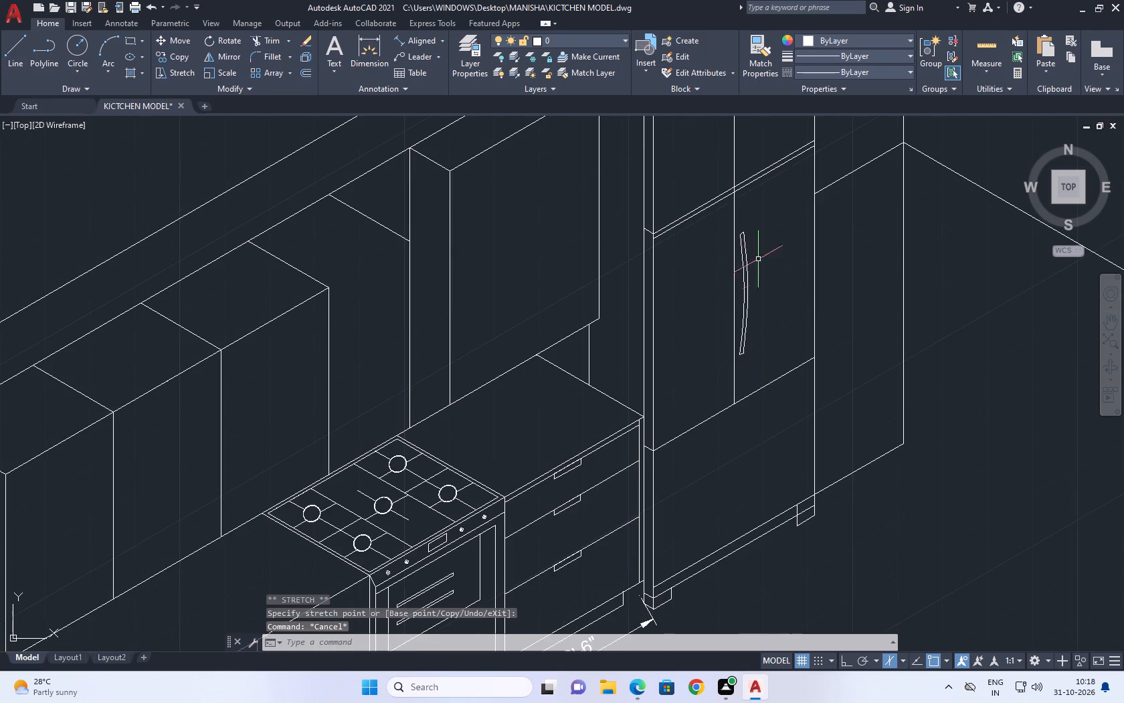
pyautogui.scroll(1, 746, 236)
pyautogui.click(695, 214)
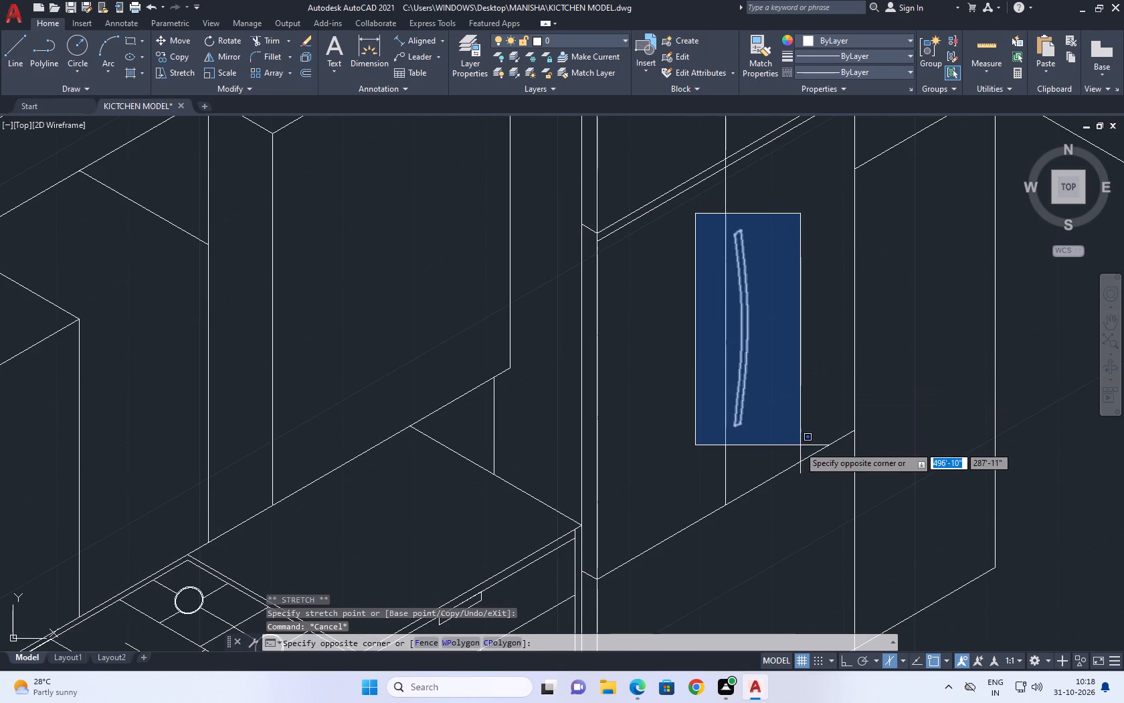
pyautogui.click(793, 448)
pyautogui.scroll(1, 682, 368)
pyautogui.moveTo(680, 367); pyautogui.dragTo(690, 387, button='middle')
pyautogui.press('c')
pyautogui.press('o')
pyautogui.press('space')
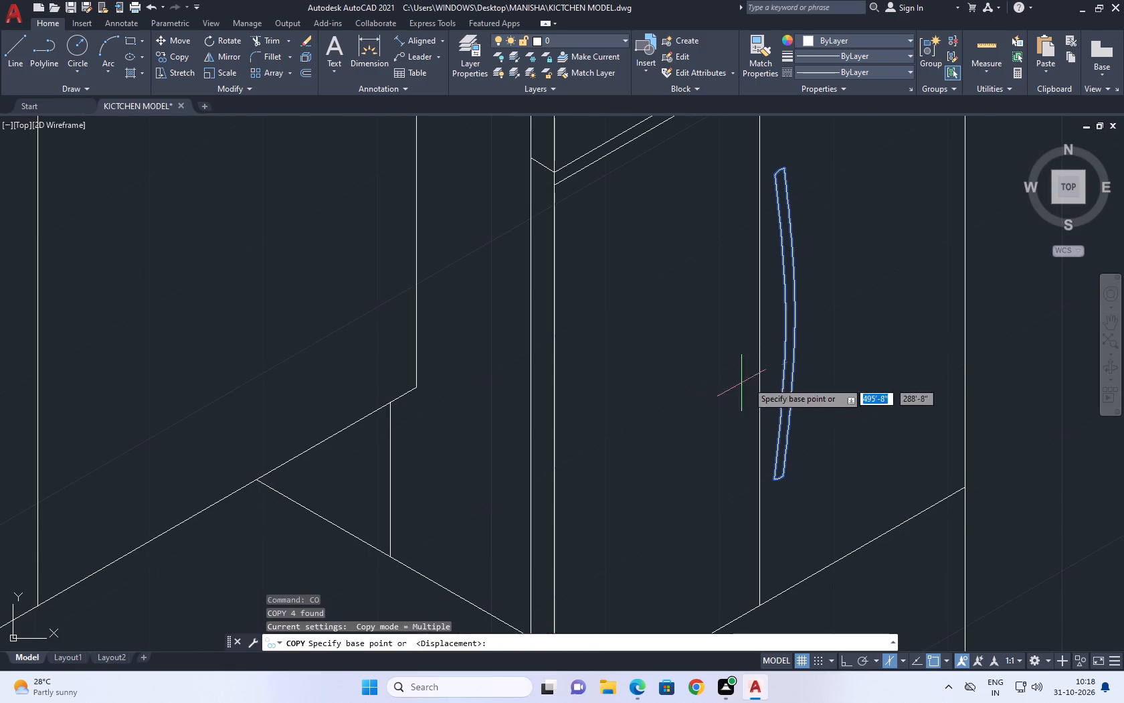
pyautogui.click(818, 351)
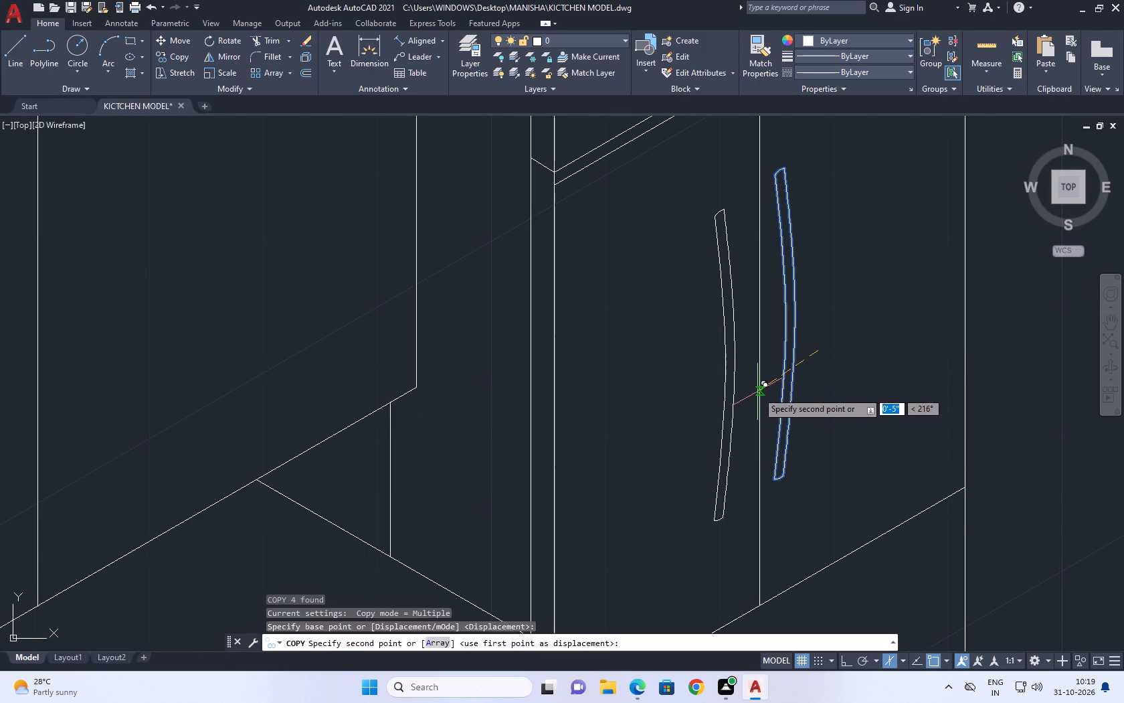
pyautogui.press('F8')
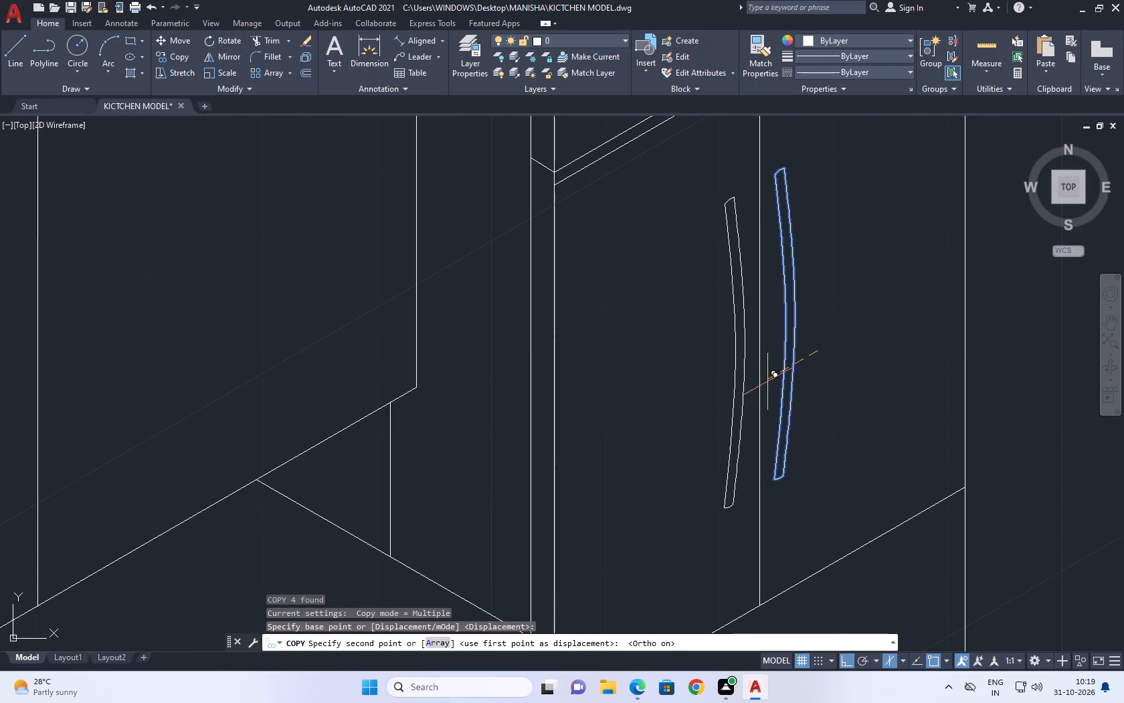
pyautogui.click(764, 382)
pyautogui.press('Escape')
pyautogui.scroll(-2, 768, 346)
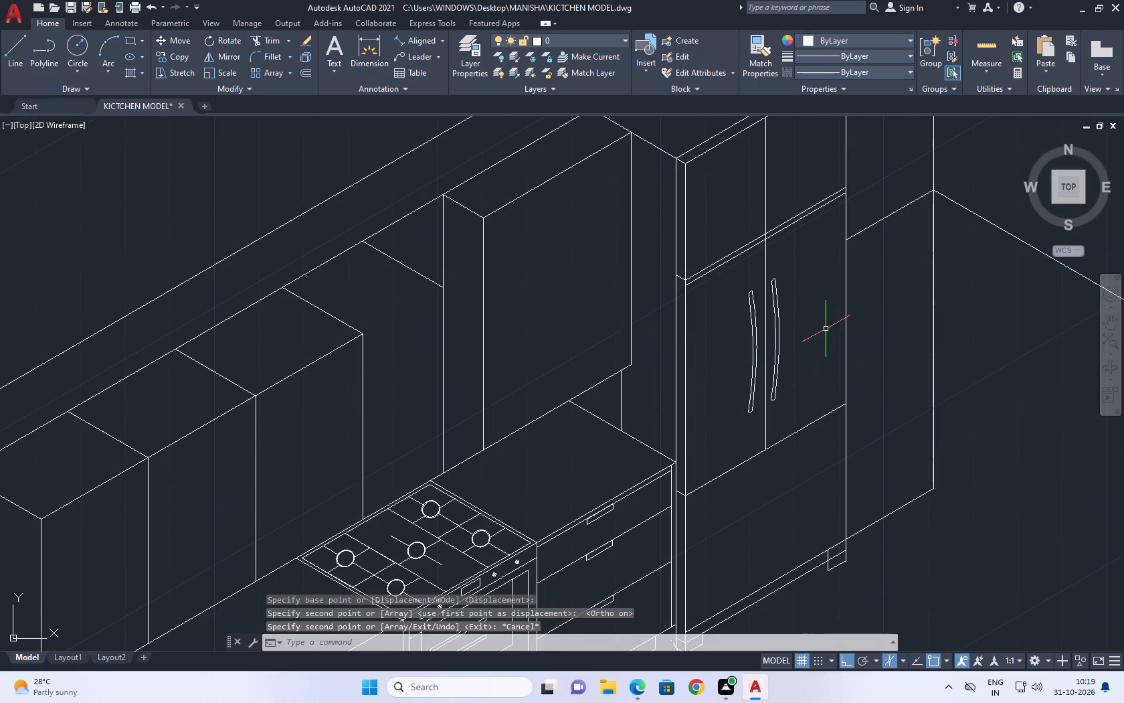
# Draw two parallel lines at 150° from the lower arc's two endpoints on the left door handle, the first about 1" long.
pyautogui.moveTo(824, 328); pyautogui.dragTo(749, 320, button='middle')
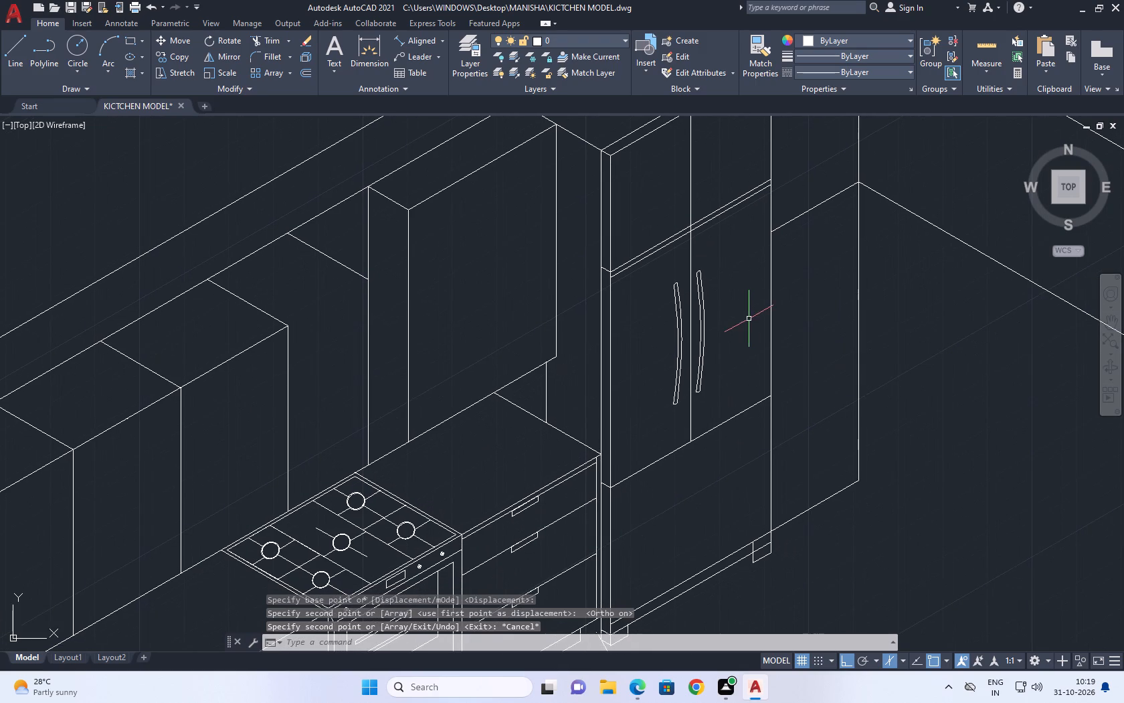
pyautogui.moveTo(672, 305); pyautogui.dragTo(718, 325, button='middle')
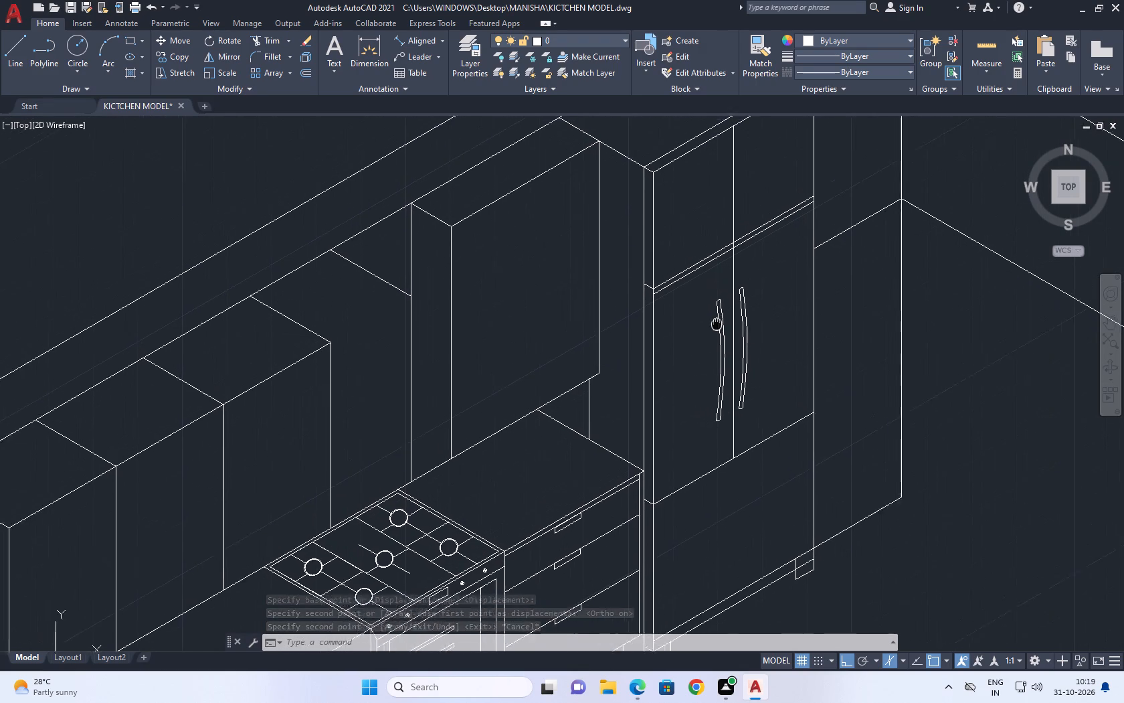
pyautogui.moveTo(718, 325); pyautogui.dragTo(721, 329, button='middle')
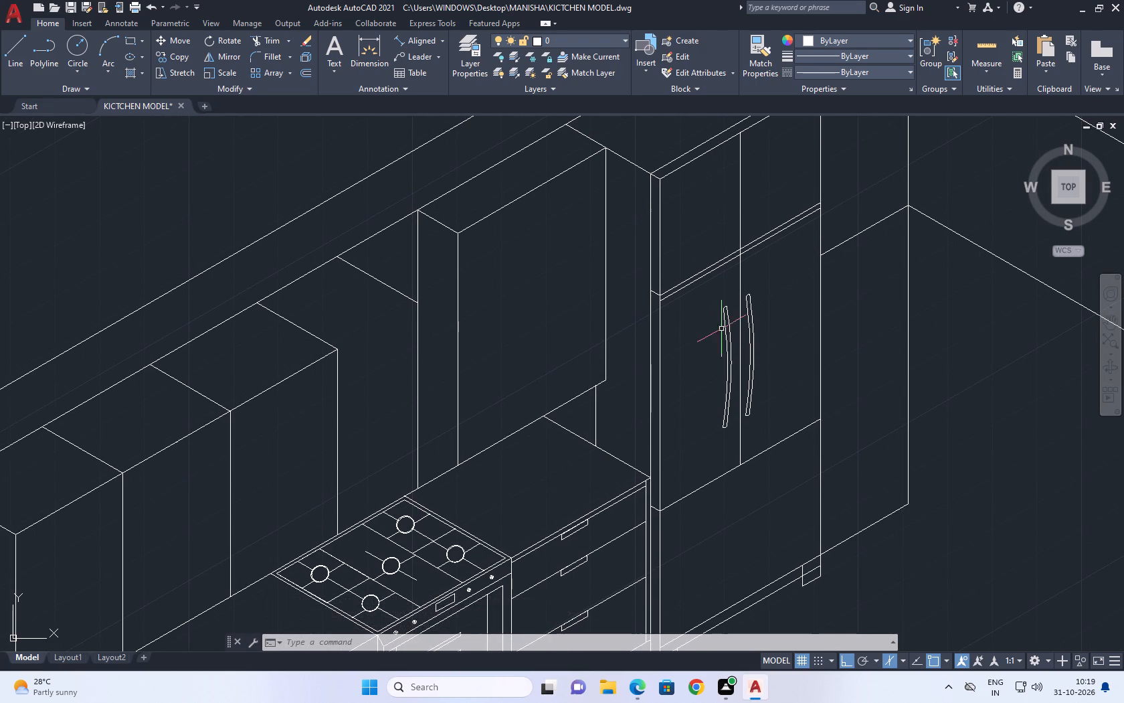
pyautogui.scroll(2, 712, 298)
pyautogui.moveTo(740, 327); pyautogui.dragTo(818, 323, button='middle')
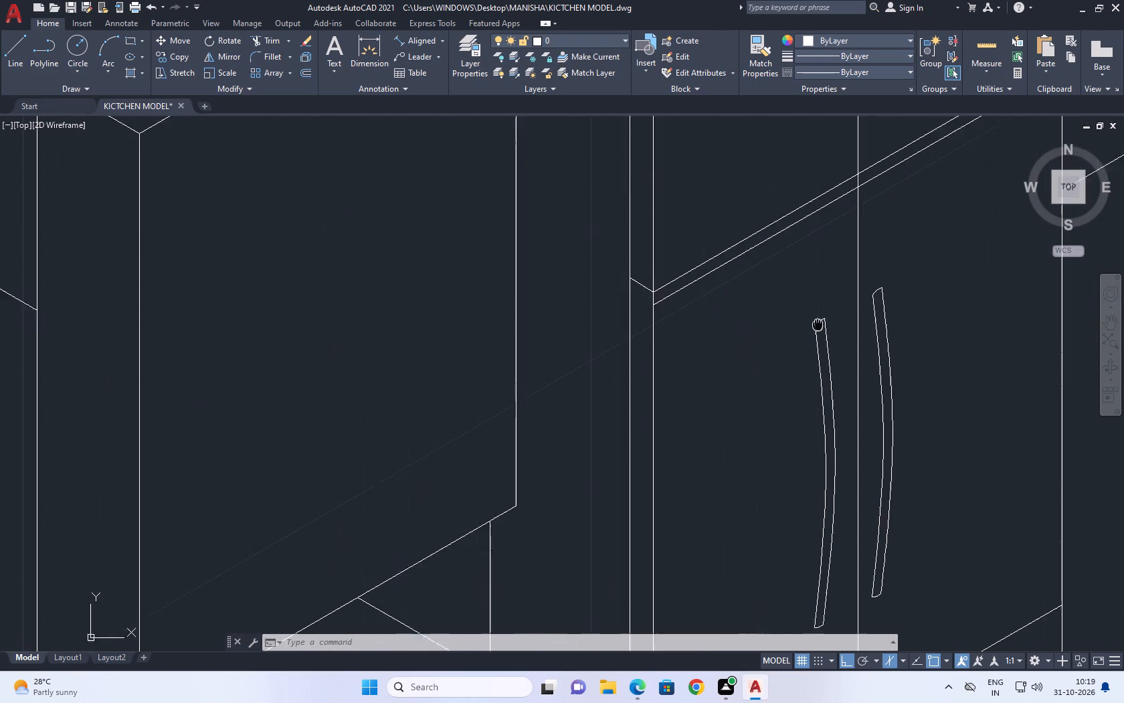
pyautogui.moveTo(818, 323); pyautogui.dragTo(810, 287, button='middle')
pyautogui.moveTo(841, 401); pyautogui.dragTo(797, 312, button='middle')
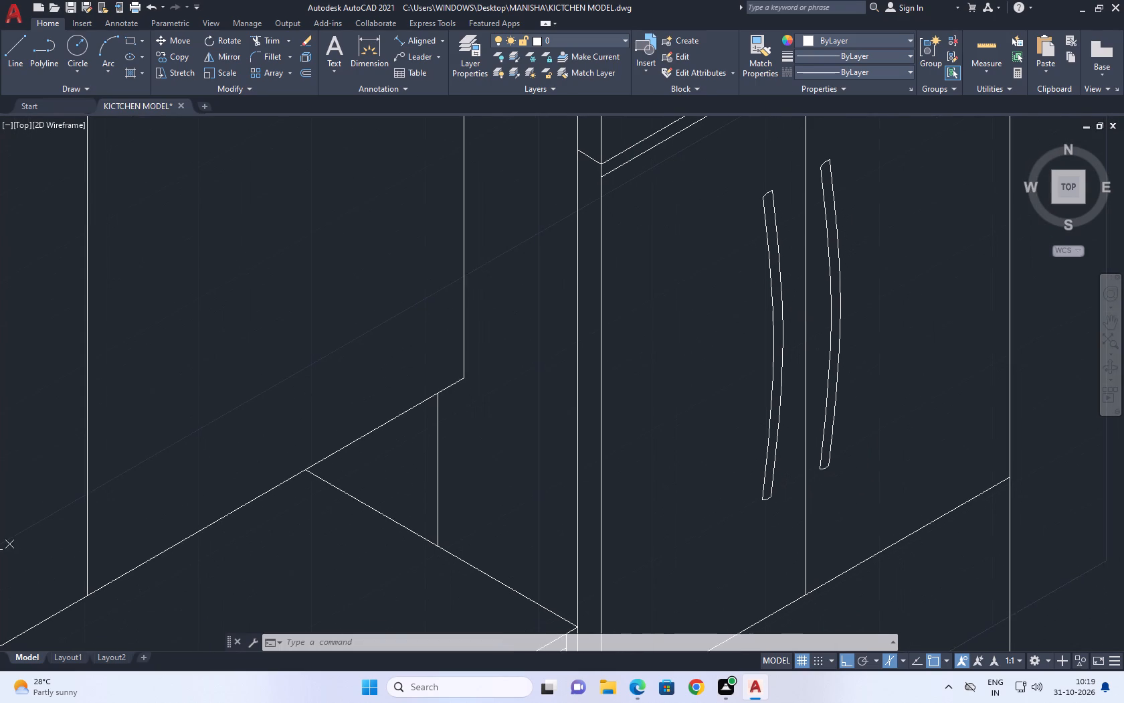
pyautogui.write('L')
pyautogui.press('space')
pyautogui.scroll(2, 785, 503)
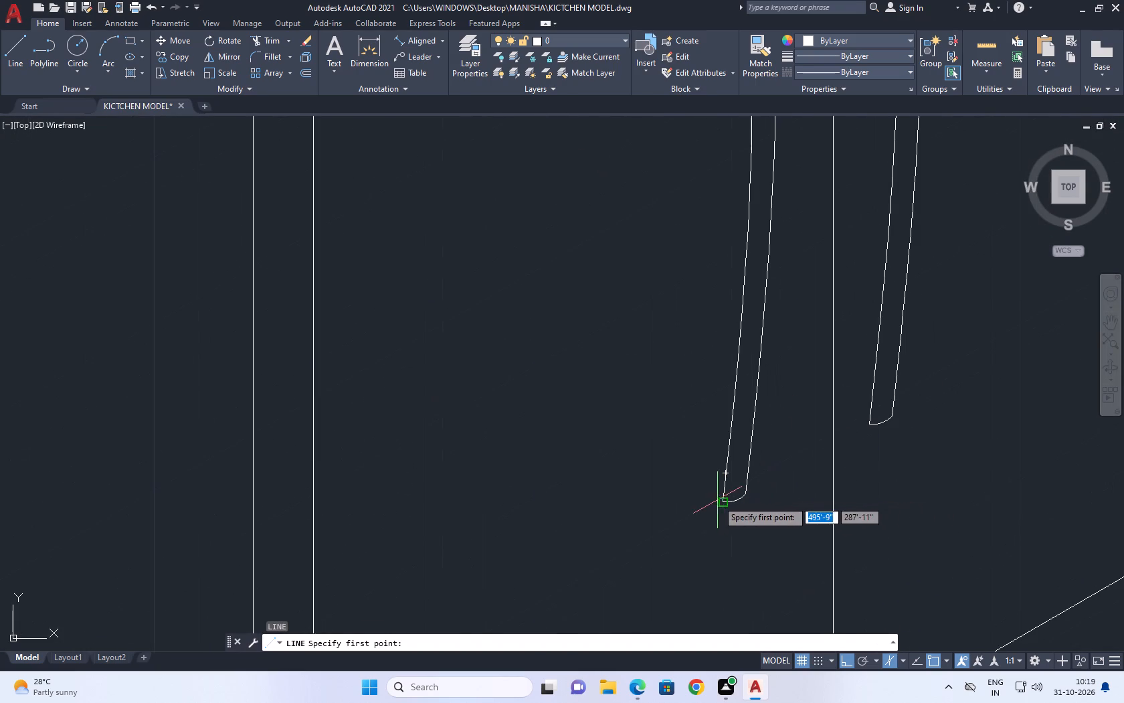
pyautogui.click(722, 499)
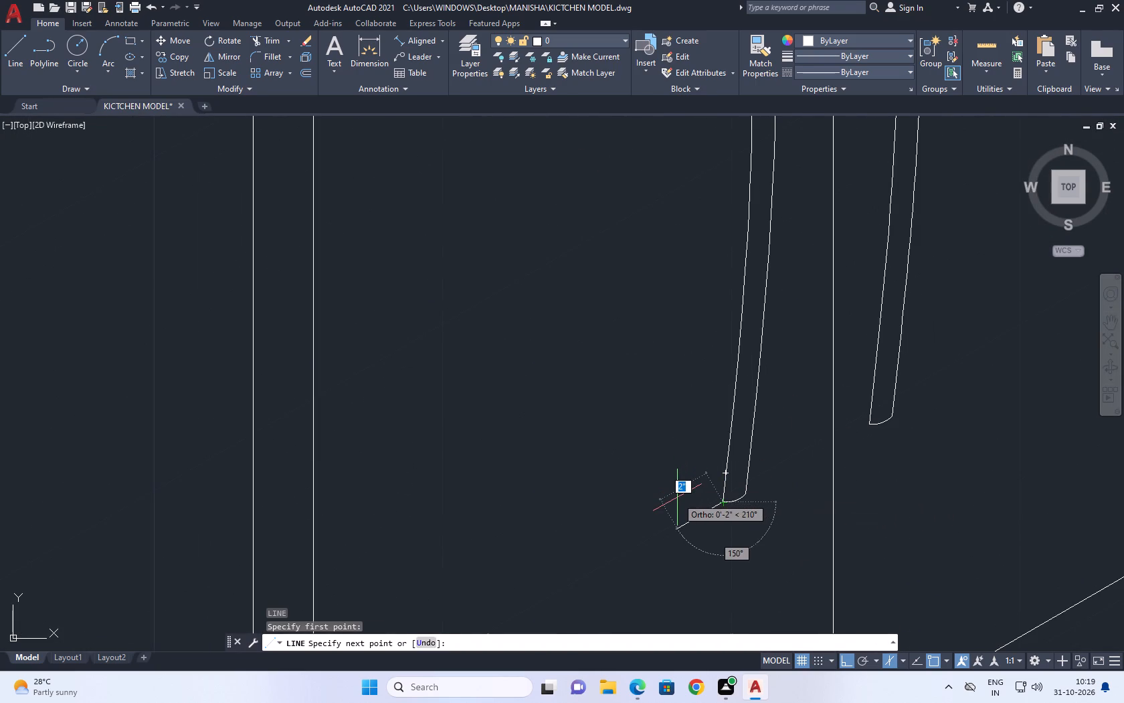
pyautogui.press('F5')
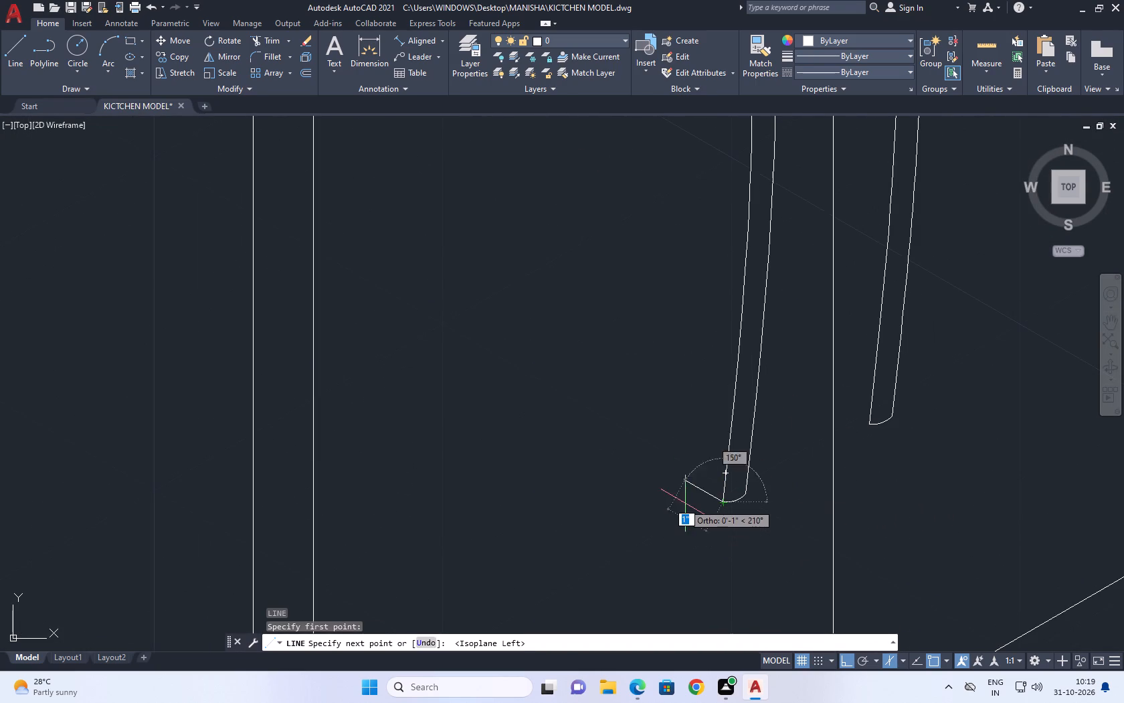
pyautogui.click(694, 495)
pyautogui.press('space')
pyautogui.scroll(1, 757, 501)
pyautogui.press('space')
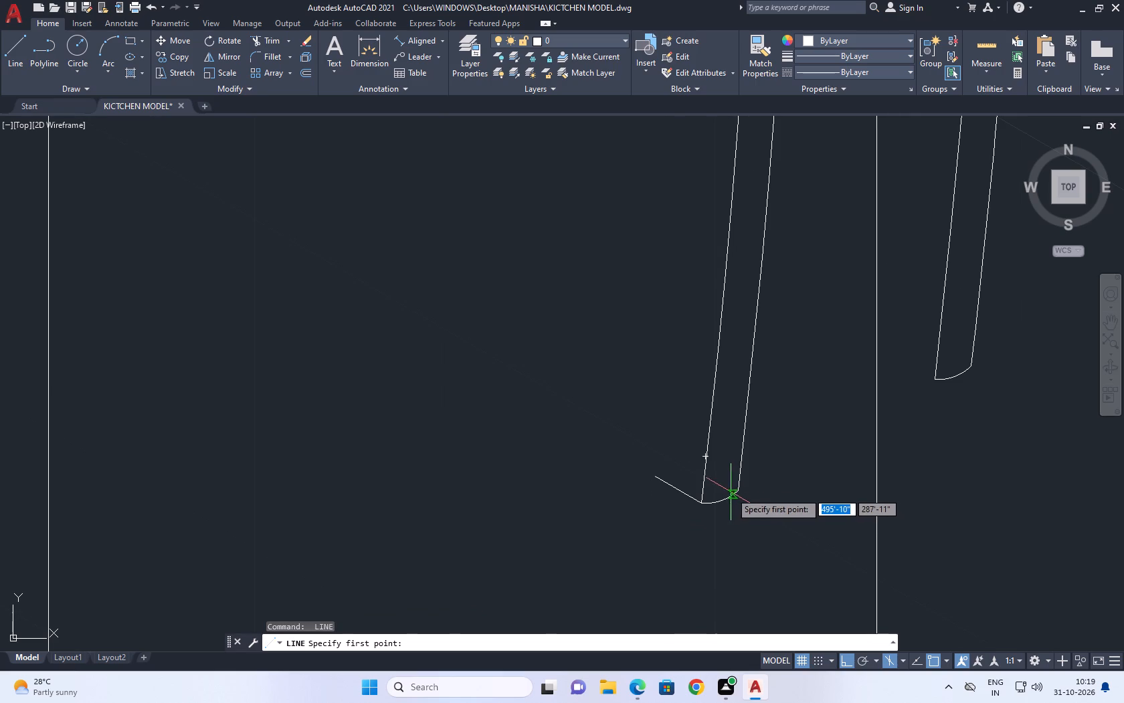
pyautogui.click(738, 491)
pyautogui.click(652, 462)
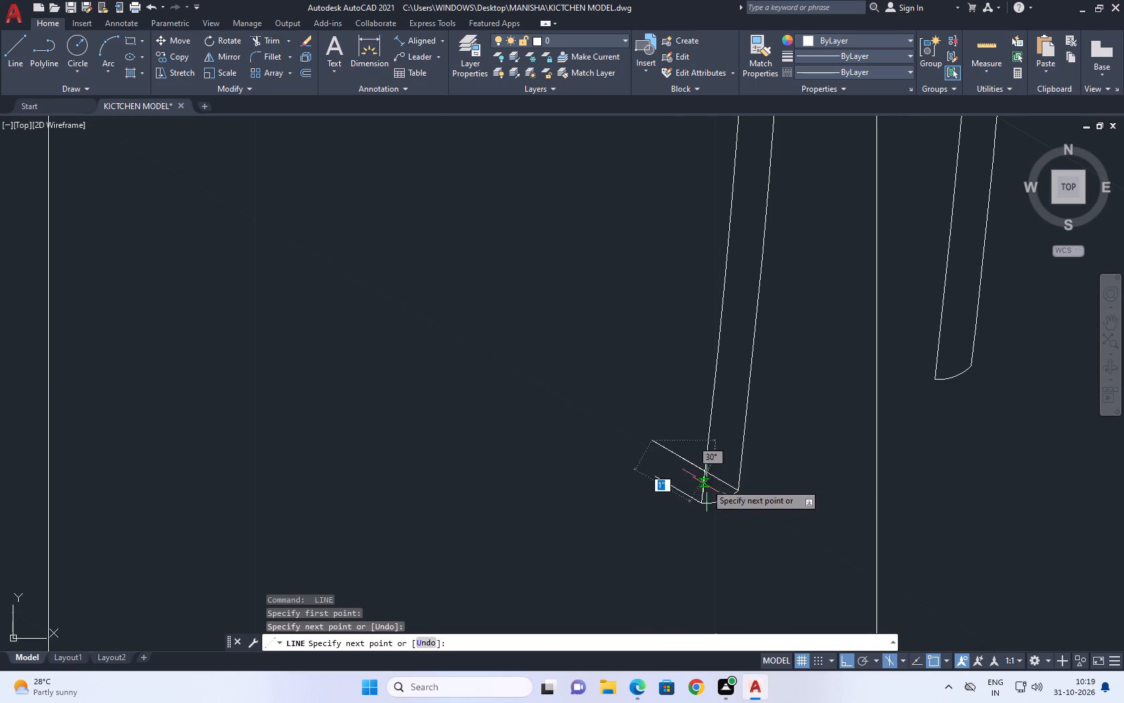
pyautogui.press('Escape')
# Trim the part of the upper bracket line that crosses inside the left handle's lower end.
pyautogui.scroll(1, 684, 482)
pyautogui.moveTo(692, 485); pyautogui.dragTo(735, 506, button='middle')
pyautogui.press('t')
pyautogui.write('R')
pyautogui.press('space')
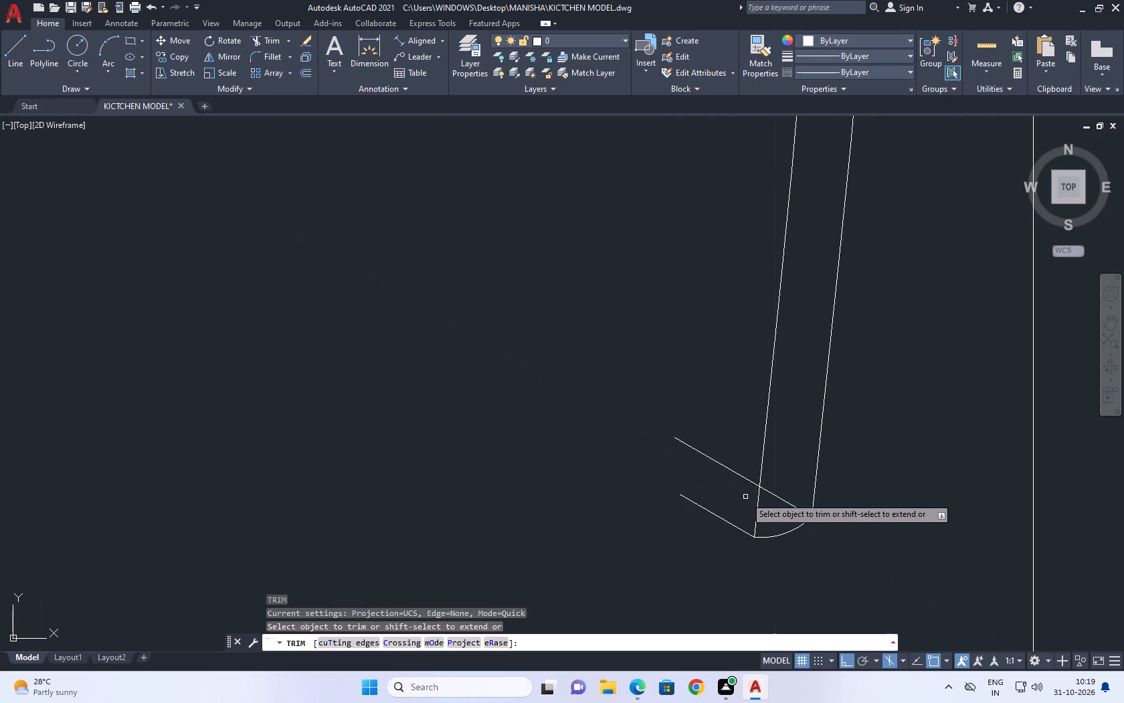
pyautogui.scroll(2, 746, 491)
pyautogui.click(821, 494)
pyautogui.click(809, 520)
pyautogui.press('Escape')
pyautogui.scroll(-2, 708, 483)
pyautogui.moveTo(649, 471); pyautogui.dragTo(652, 476, button='middle')
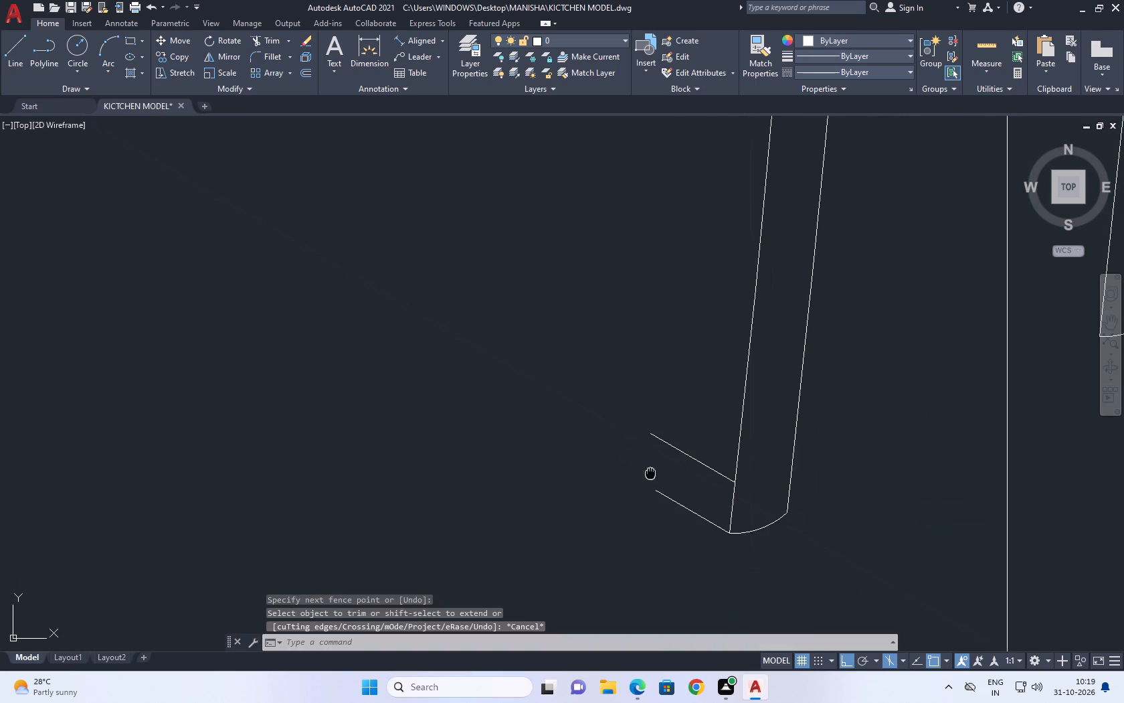
# Draw an isometric line from the lower bracket line's free end across the upper bracket line.
pyautogui.moveTo(652, 476); pyautogui.dragTo(683, 497, button='middle')
pyautogui.press('l')
pyautogui.press('space')
pyautogui.scroll(2, 684, 495)
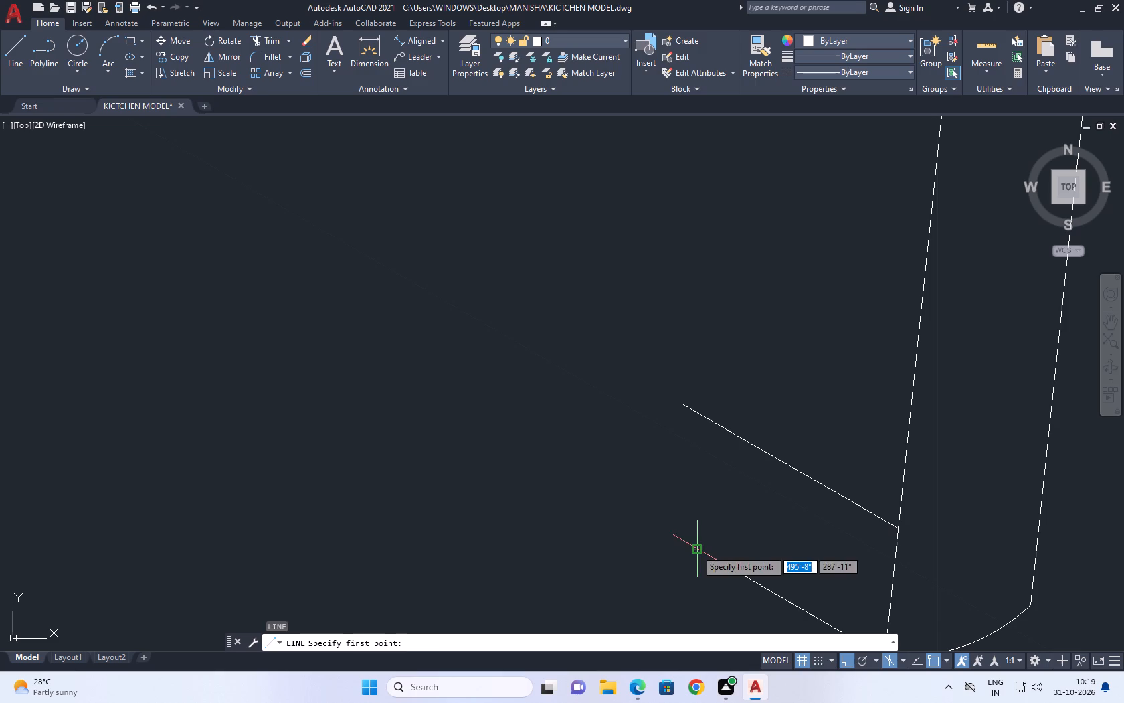
pyautogui.click(696, 550)
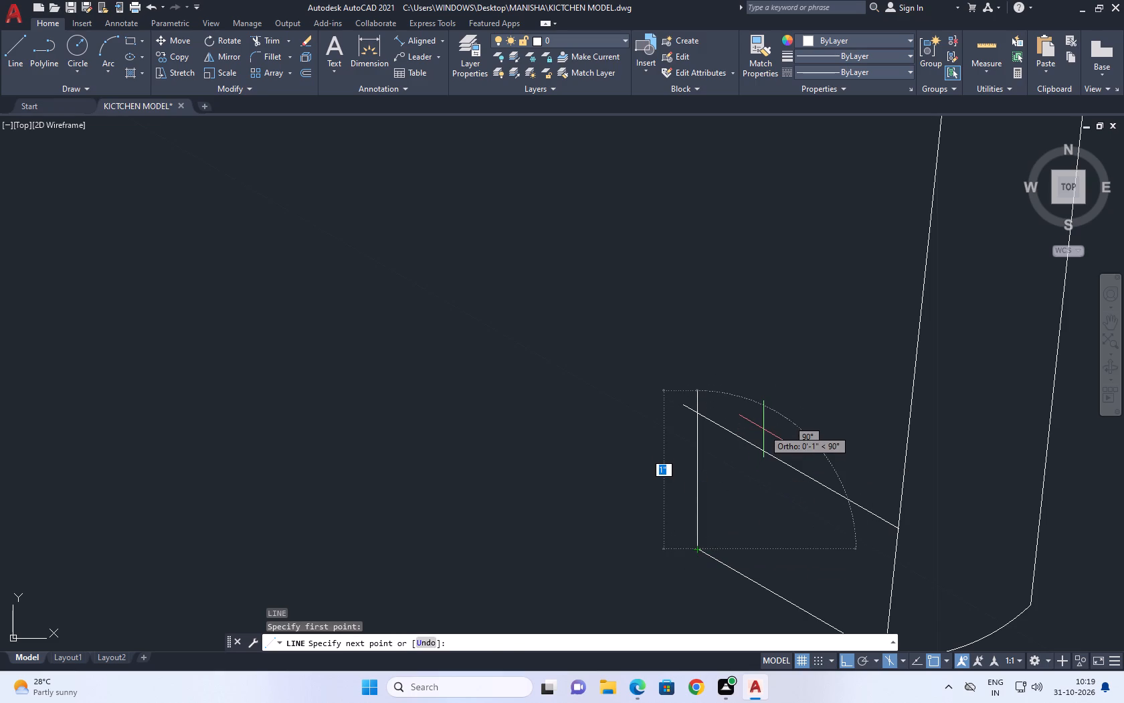
pyautogui.press('F5')
pyautogui.click(781, 422)
pyautogui.press('Escape')
# Trim the overshooting line ends at the bracket's outer corner to leave a clean mounting bracket outline.
pyautogui.write('TR')
pyautogui.press('space')
pyautogui.click(841, 470)
pyautogui.moveTo(725, 453); pyautogui.dragTo(719, 452)
pyautogui.scroll(-5, 718, 428)
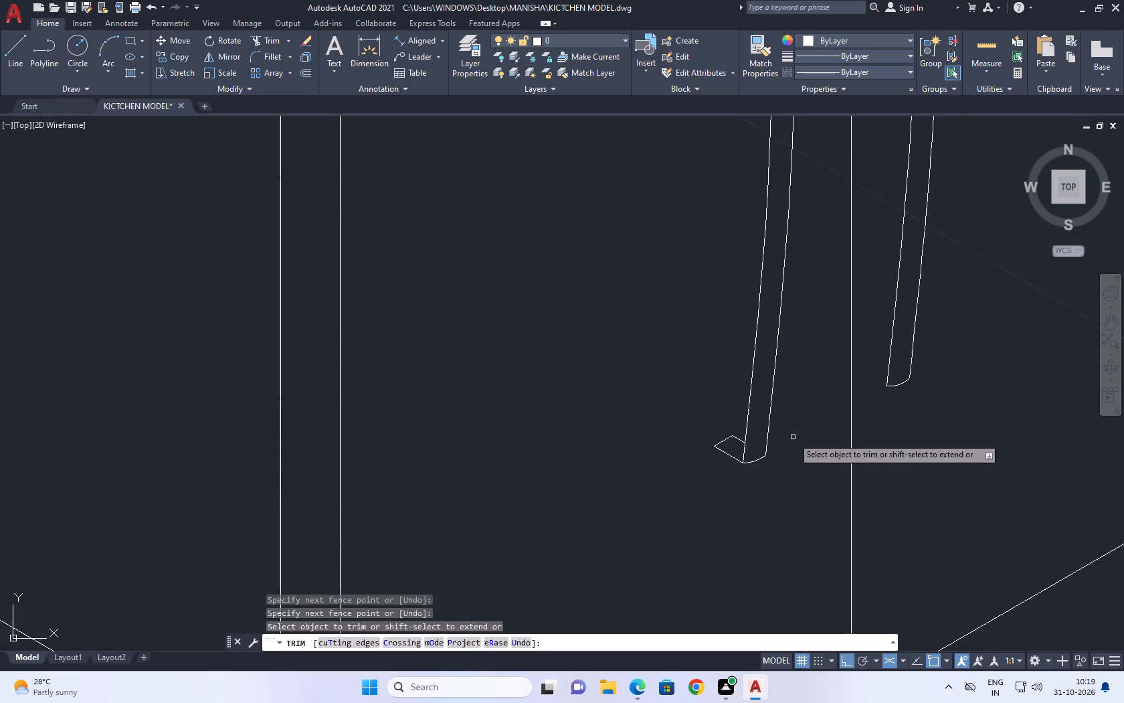
pyautogui.press('Escape')
# Copy the three bracket lines about 1'-11" straight up to the left handle's upper end.
pyautogui.scroll(-3, 842, 448)
pyautogui.moveTo(820, 303); pyautogui.dragTo(820, 330, button='middle')
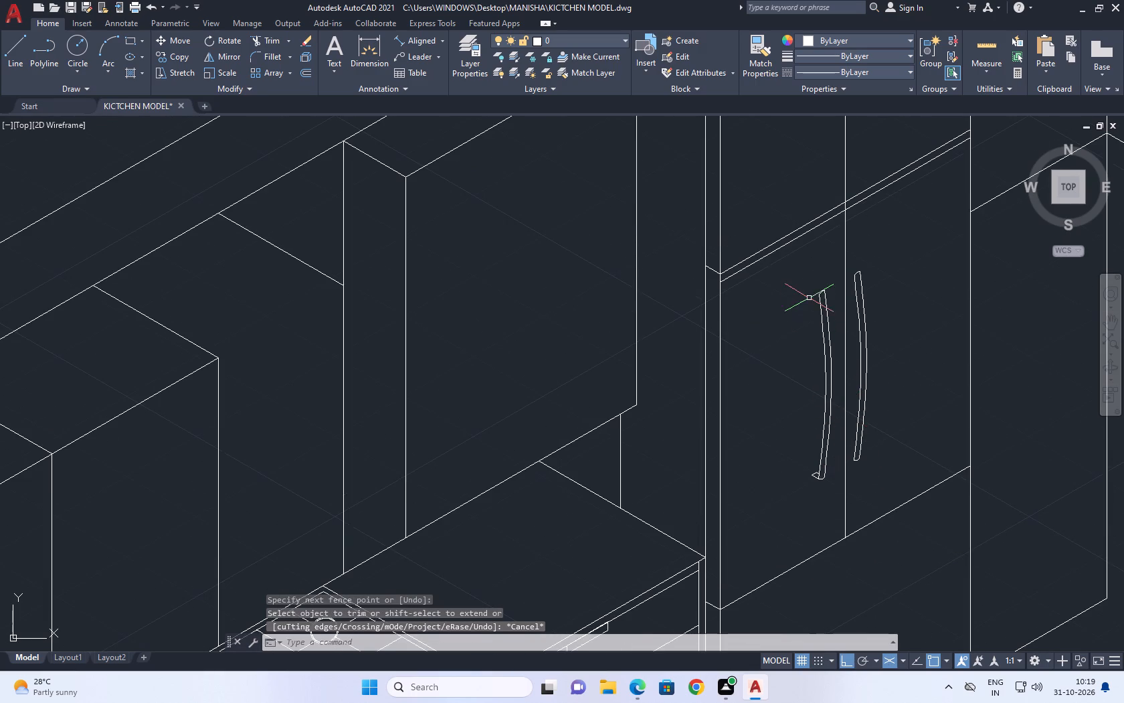
pyautogui.scroll(3, 821, 459)
pyautogui.scroll(2, 795, 531)
pyautogui.click(791, 541)
pyautogui.moveTo(744, 447); pyautogui.dragTo(741, 441)
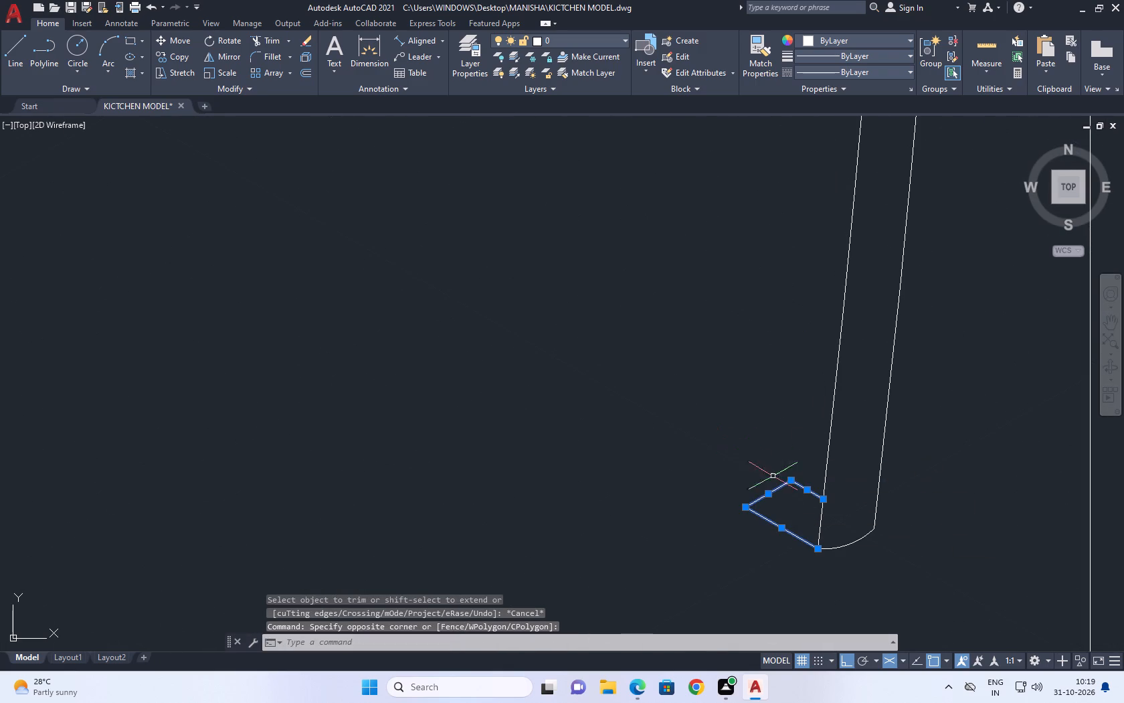
pyautogui.write('CO')
pyautogui.press('space')
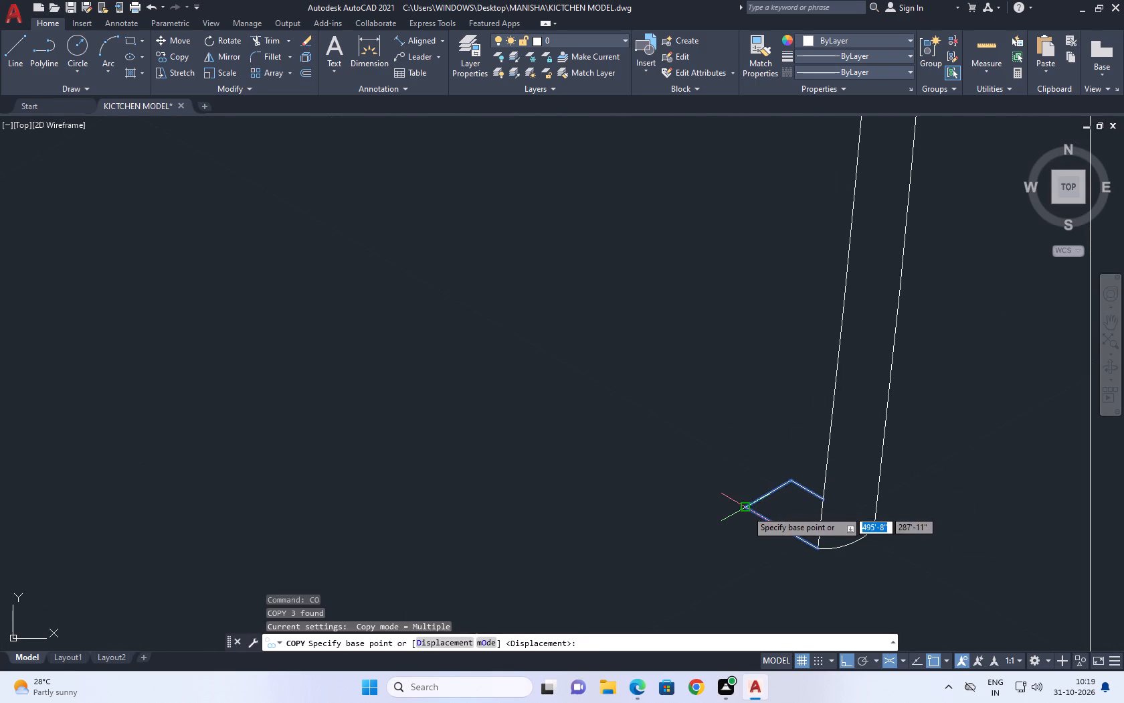
pyautogui.click(746, 510)
pyautogui.scroll(-4, 748, 394)
pyautogui.moveTo(748, 208); pyautogui.dragTo(743, 357, button='middle')
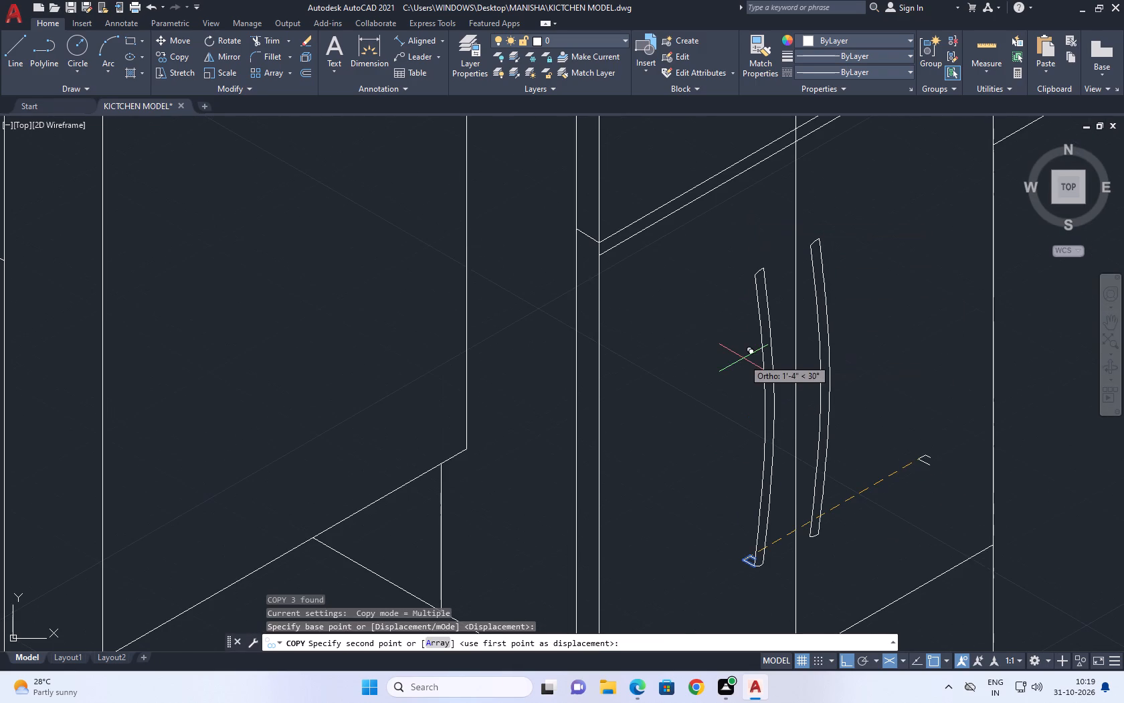
pyautogui.press('F5')
pyautogui.scroll(1, 739, 268)
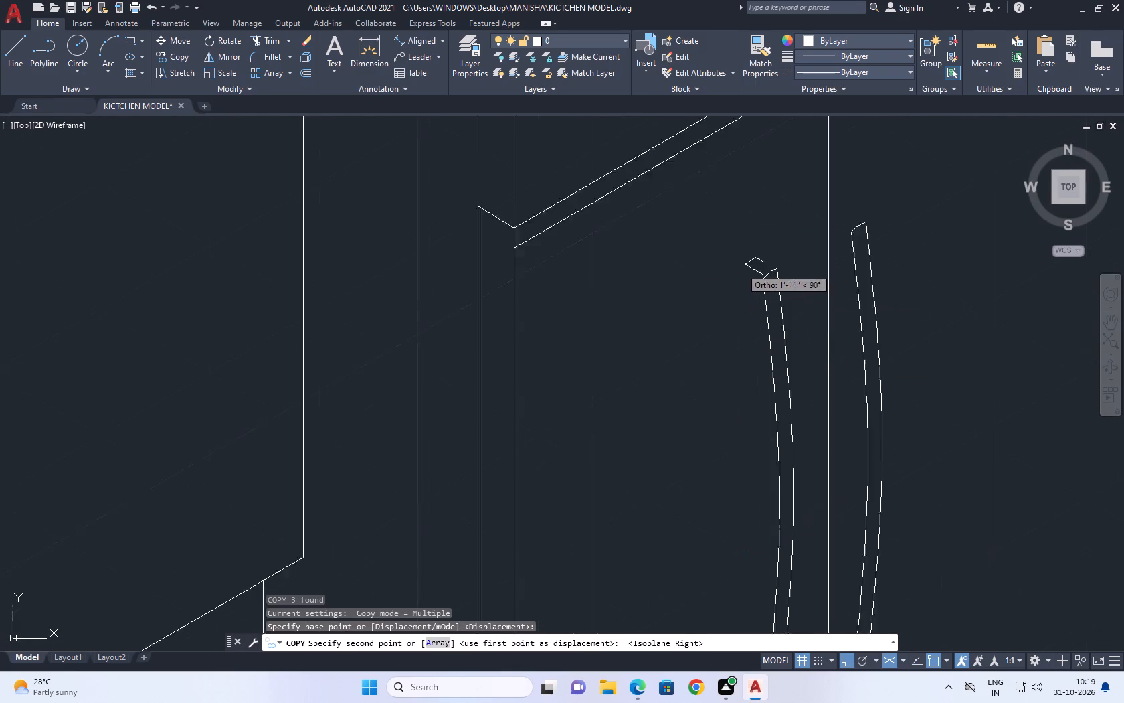
pyautogui.scroll(1, 745, 270)
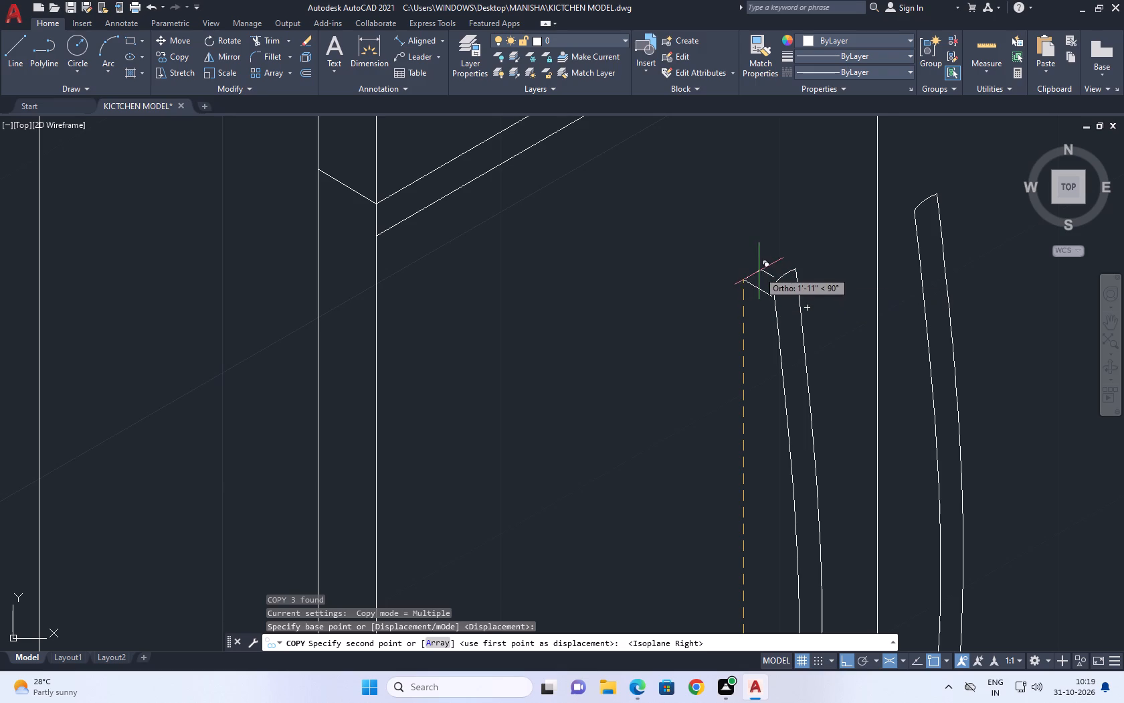
pyautogui.click(769, 255)
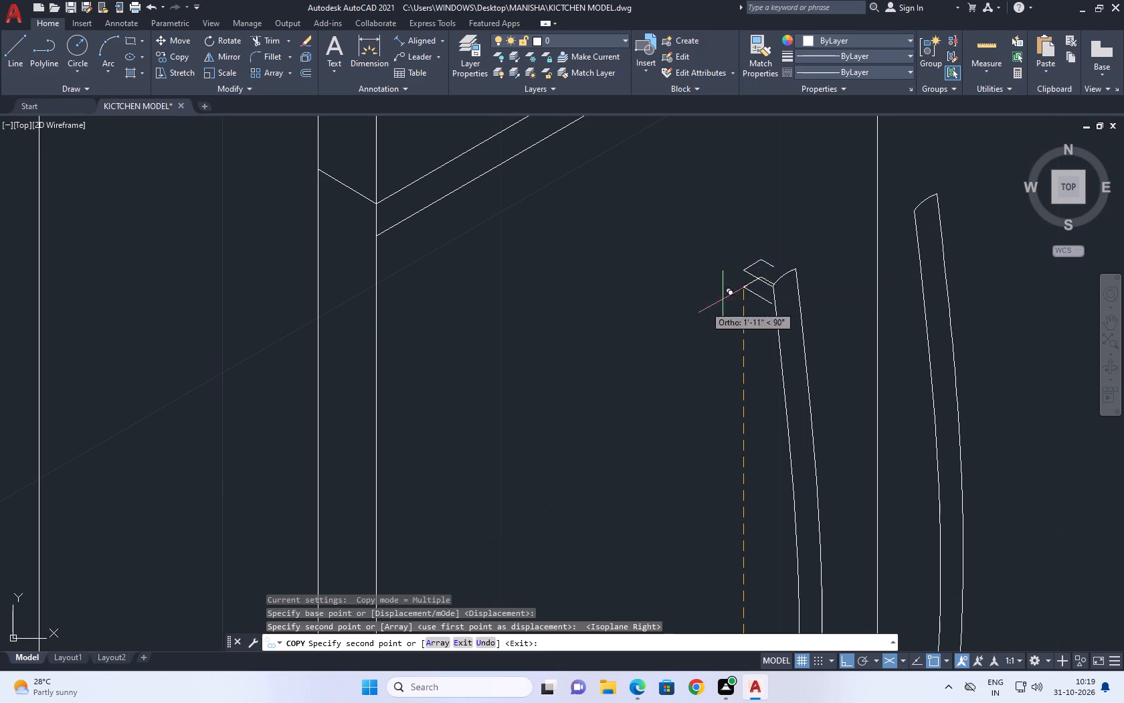
pyautogui.press('Escape')
# Move the copied bracket so its lower line's free end meets the inner spline's top endpoint.
pyautogui.scroll(2, 765, 260)
pyautogui.click(786, 265)
pyautogui.click(738, 281)
pyautogui.scroll(1, 763, 326)
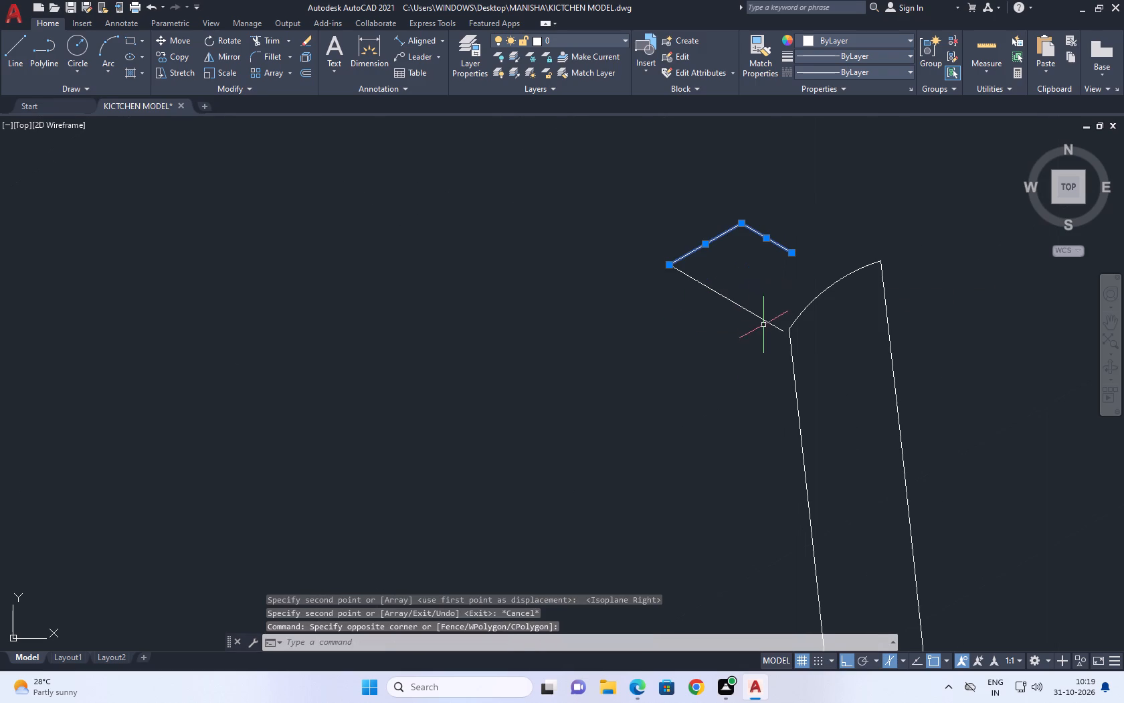
pyautogui.moveTo(753, 324); pyautogui.dragTo(745, 319)
pyautogui.click(658, 260)
pyautogui.press('m')
pyautogui.press('space')
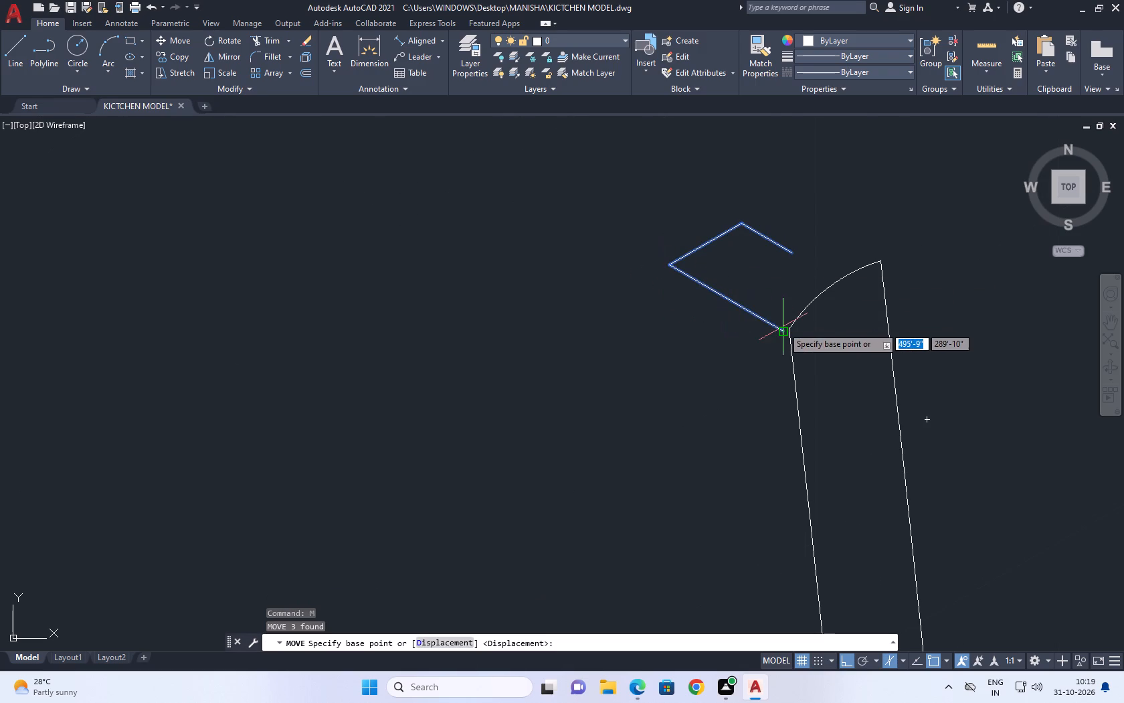
pyautogui.click(783, 328)
pyautogui.click(792, 328)
# Extend the copied bracket's short upper line to the arc at the handle's top.
pyautogui.moveTo(755, 275); pyautogui.dragTo(759, 297, button='middle')
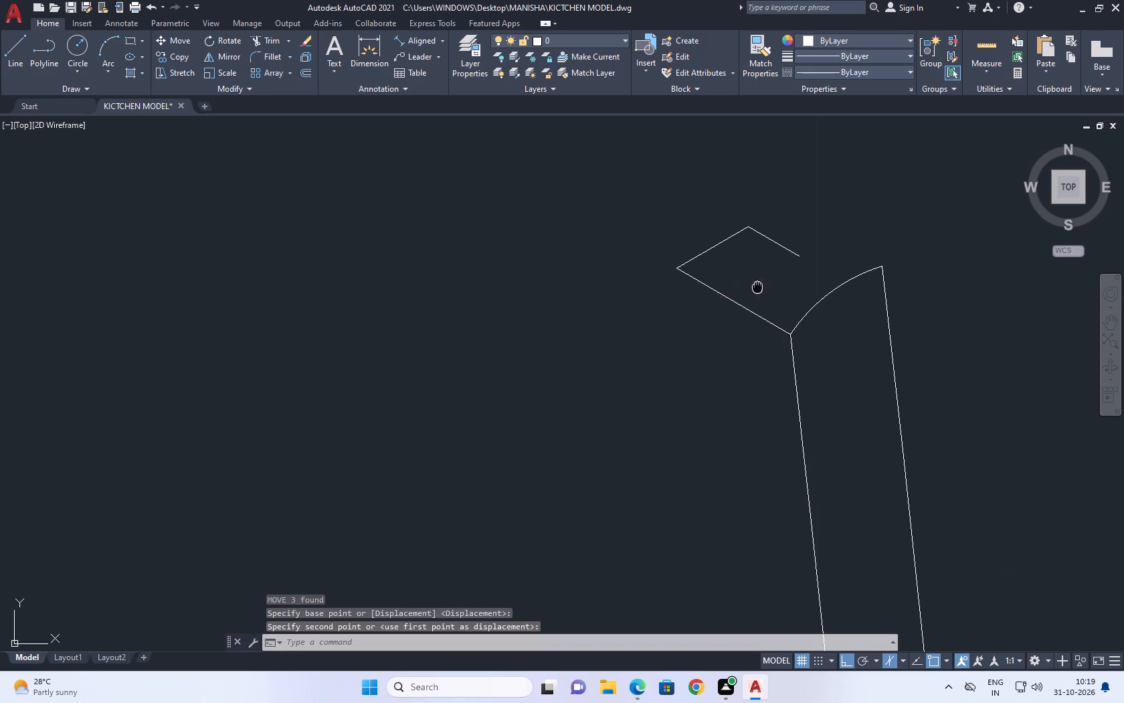
pyautogui.moveTo(759, 297); pyautogui.dragTo(759, 338, button='middle')
pyautogui.press('e')
pyautogui.press('x')
pyautogui.press('space')
pyautogui.click(783, 298)
pyautogui.click(779, 320)
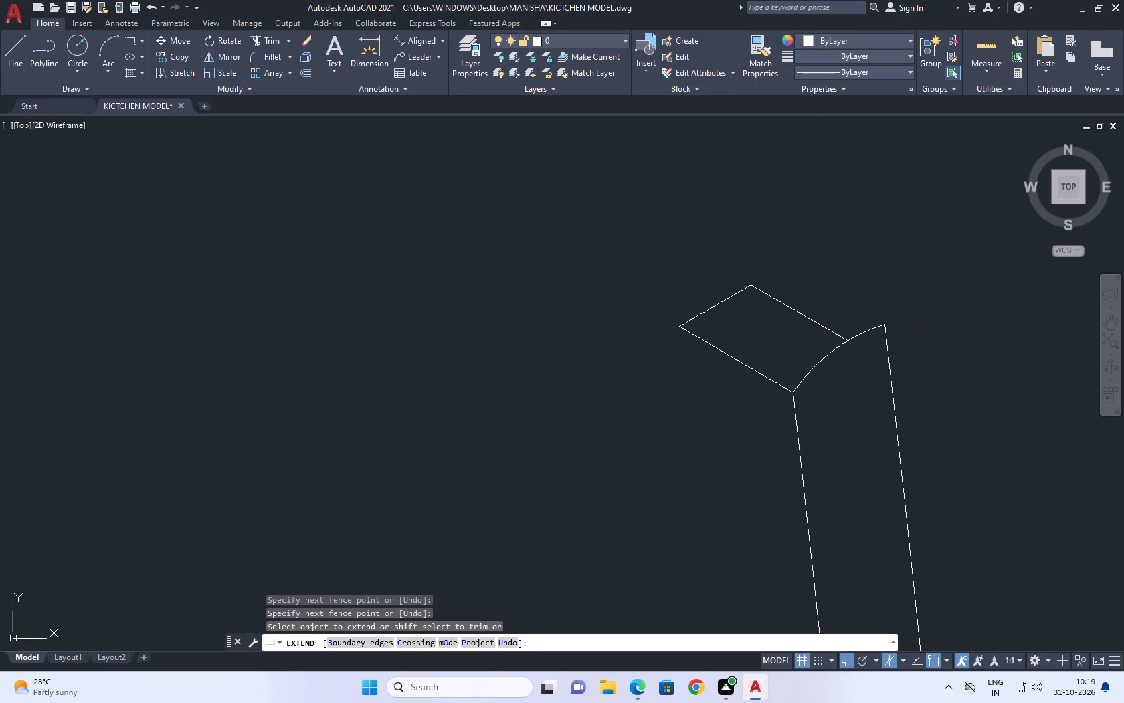
pyautogui.press('Escape')
# Move the extended bracket line so its end meets the top endpoint of the handle's outer spline.
pyautogui.click(806, 310)
pyautogui.click(783, 320)
pyautogui.moveTo(827, 298); pyautogui.dragTo(787, 337, button='middle')
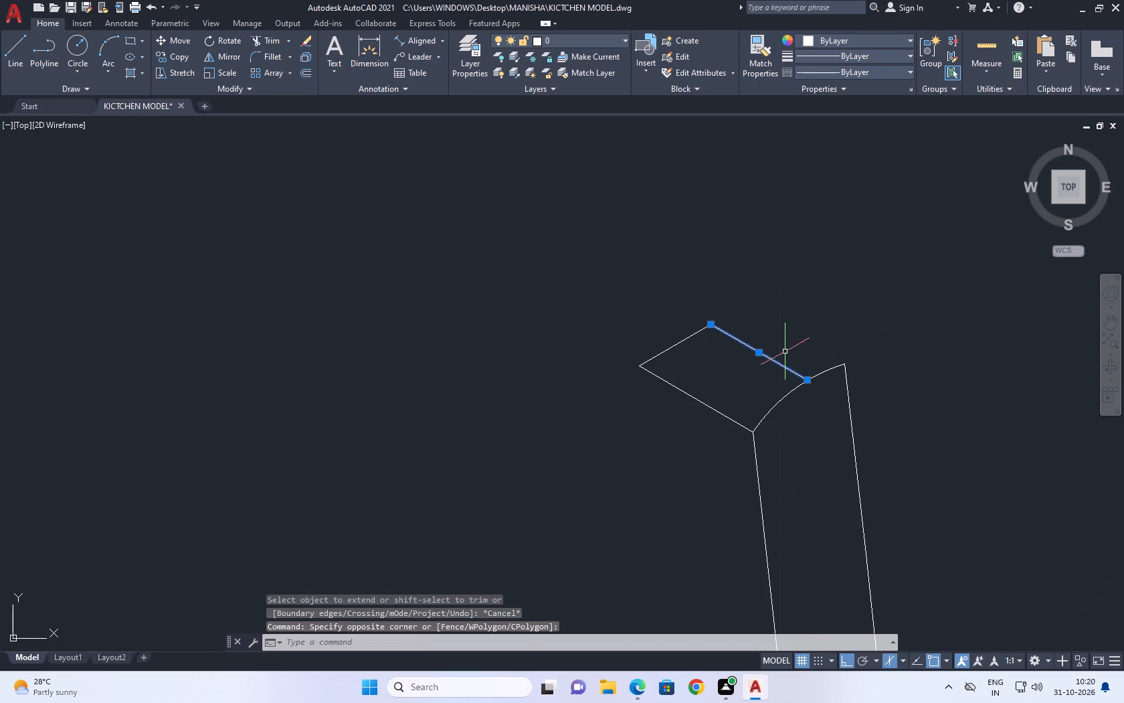
pyautogui.press('m')
pyautogui.press('space')
pyautogui.click(804, 376)
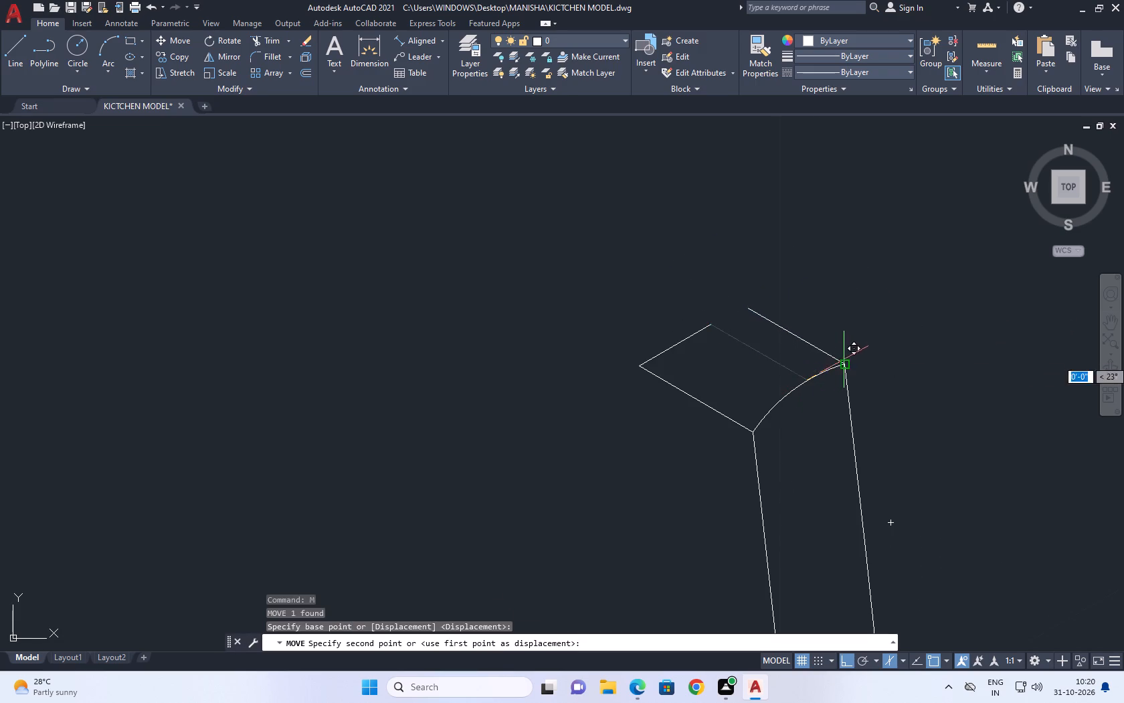
pyautogui.click(844, 360)
# Fillet the upper bracket's two open lines at zero radius so they meet in a sharp corner.
pyautogui.moveTo(735, 321); pyautogui.dragTo(738, 341, button='middle')
pyautogui.press('f')
pyautogui.press('space')
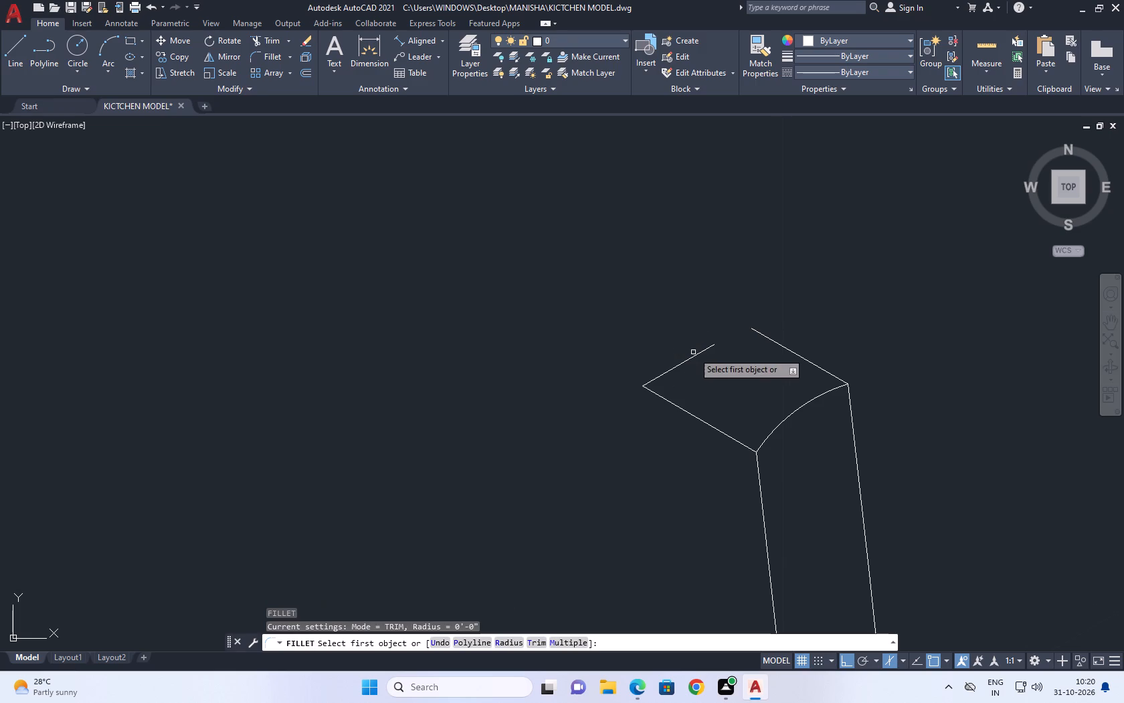
pyautogui.click(693, 352)
pyautogui.click(694, 358)
pyautogui.click(769, 335)
# Copy the left handle's upper and lower bracket lines together onto the right handle, from one outer spline's top endpoint to the other's.
pyautogui.scroll(-2, 686, 286)
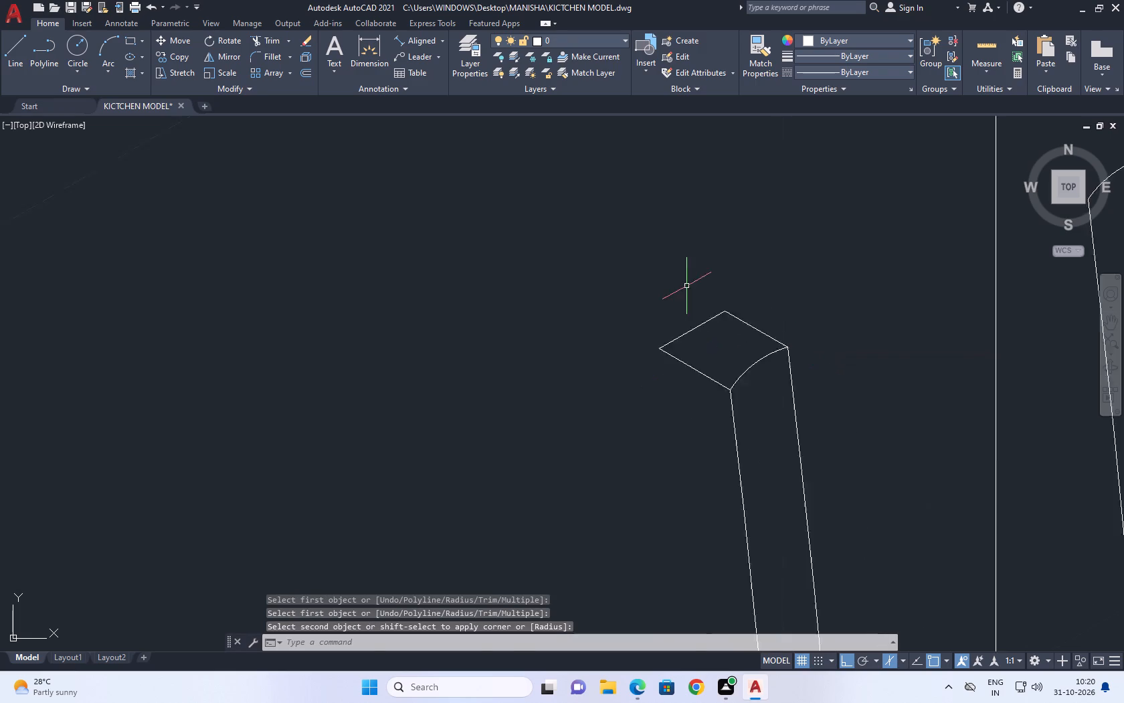
pyautogui.scroll(-6, 686, 286)
pyautogui.scroll(-1, 755, 334)
pyautogui.scroll(2, 779, 331)
pyautogui.scroll(2, 715, 486)
pyautogui.scroll(2, 660, 427)
pyautogui.click(669, 407)
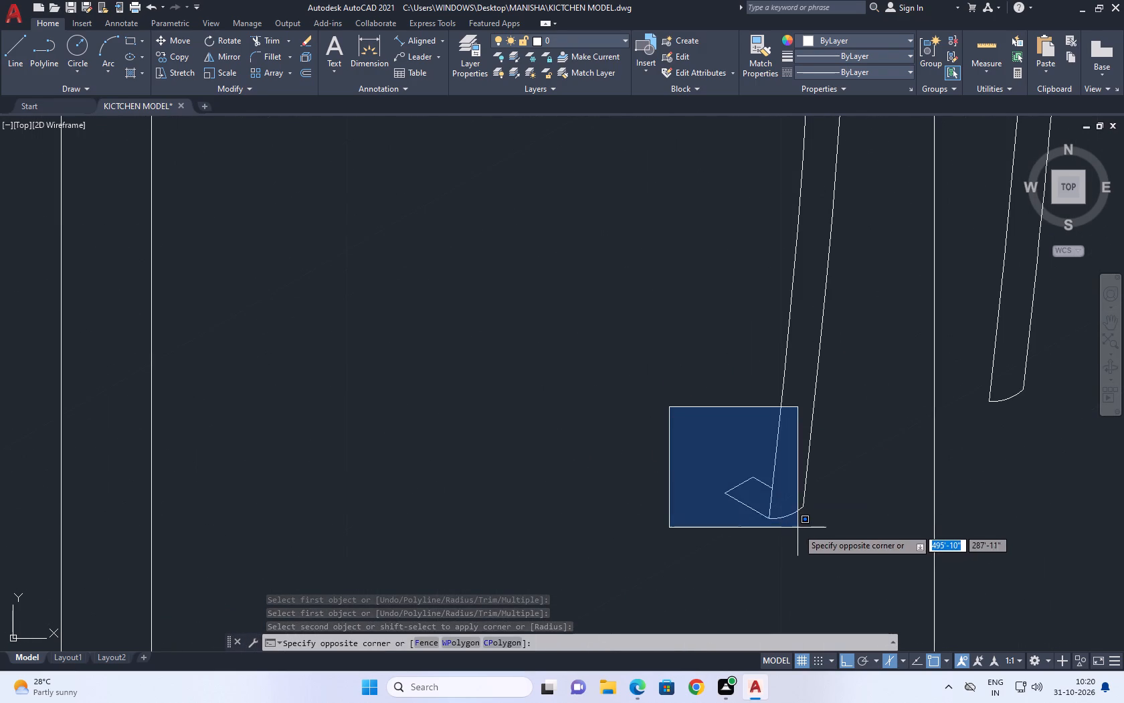
pyautogui.click(791, 525)
pyautogui.scroll(-3, 720, 434)
pyautogui.moveTo(682, 190); pyautogui.dragTo(700, 348, button='middle')
pyautogui.scroll(2, 754, 313)
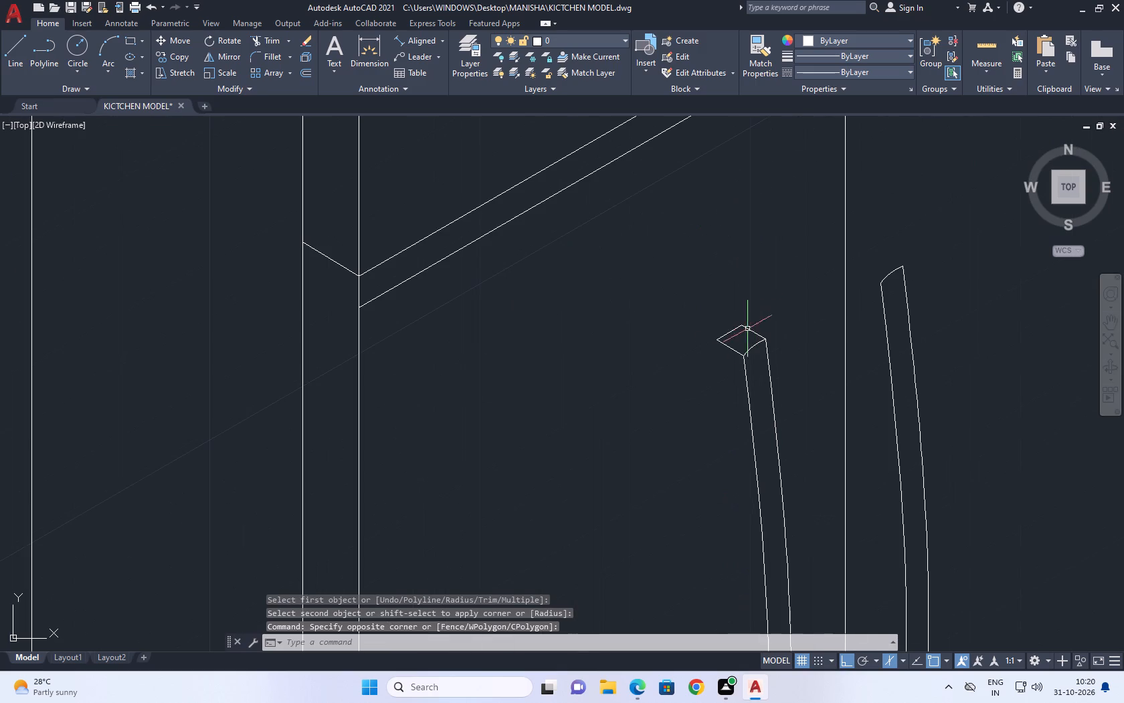
pyautogui.click(701, 319)
pyautogui.scroll(1, 765, 367)
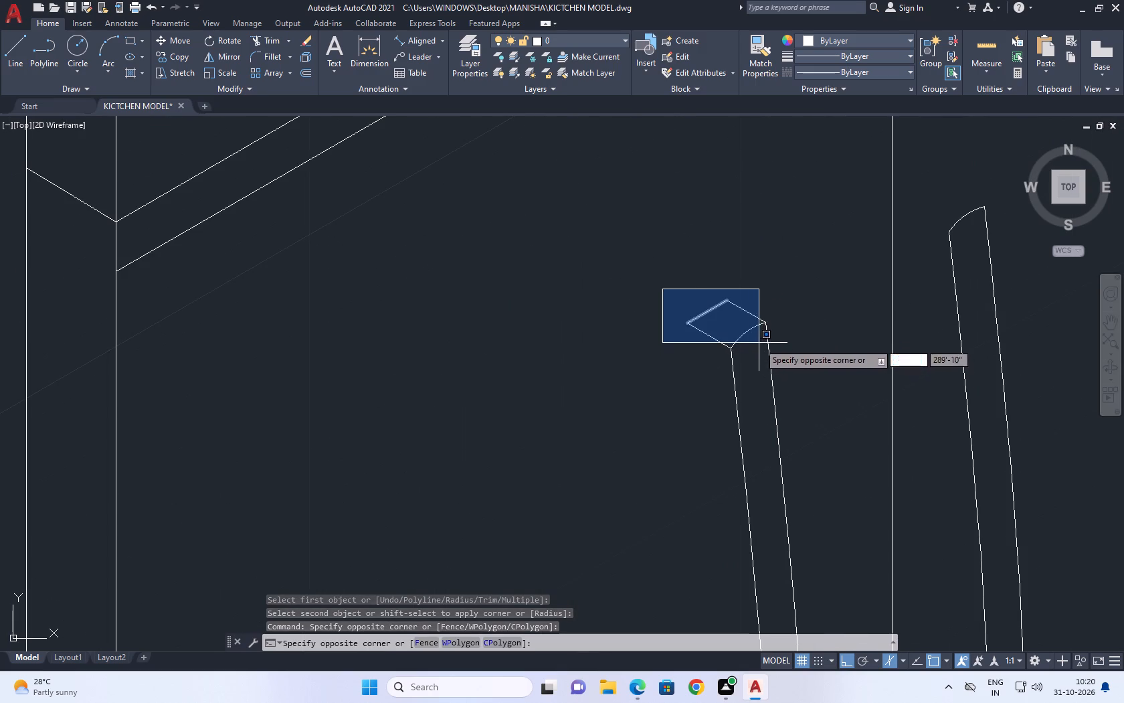
pyautogui.click(716, 351)
pyautogui.click(705, 328)
pyautogui.click(698, 337)
pyautogui.click(722, 315)
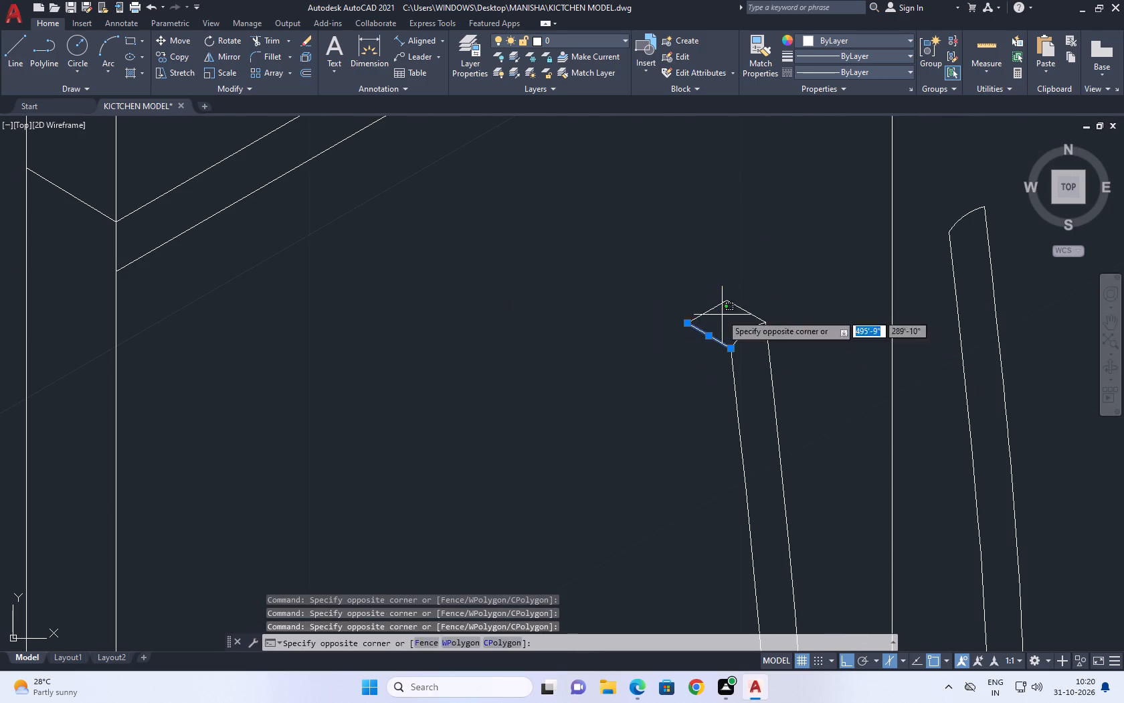
pyautogui.moveTo(694, 301); pyautogui.dragTo(690, 293)
pyautogui.click(733, 302)
pyautogui.press('c')
pyautogui.press('o')
pyautogui.press('space')
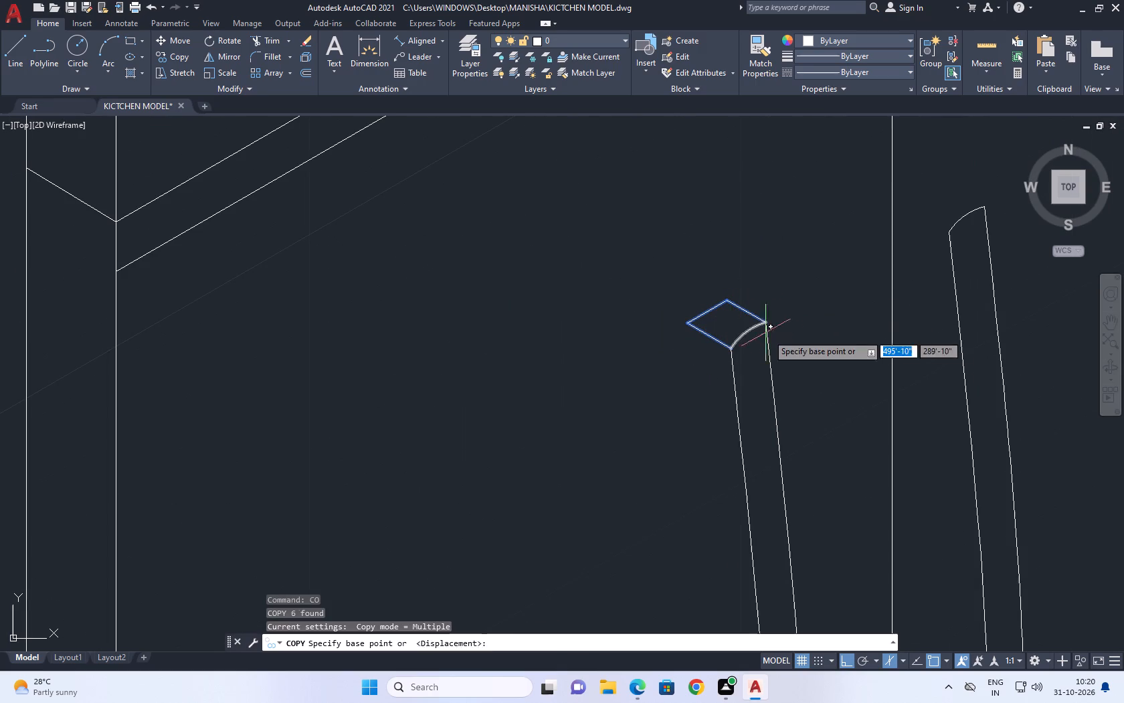
pyautogui.click(761, 322)
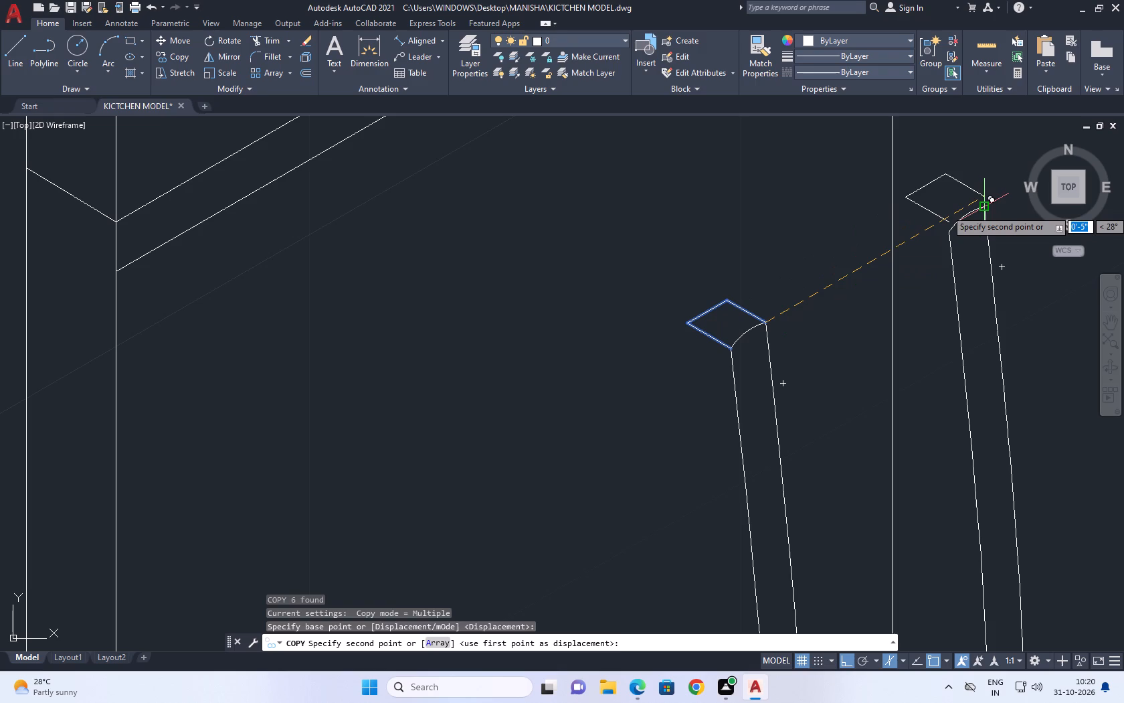
pyautogui.click(982, 209)
pyautogui.press('Escape')
# Trim away the small arcs at the top ends of both refrigerator door handles.
pyautogui.scroll(-4, 706, 230)
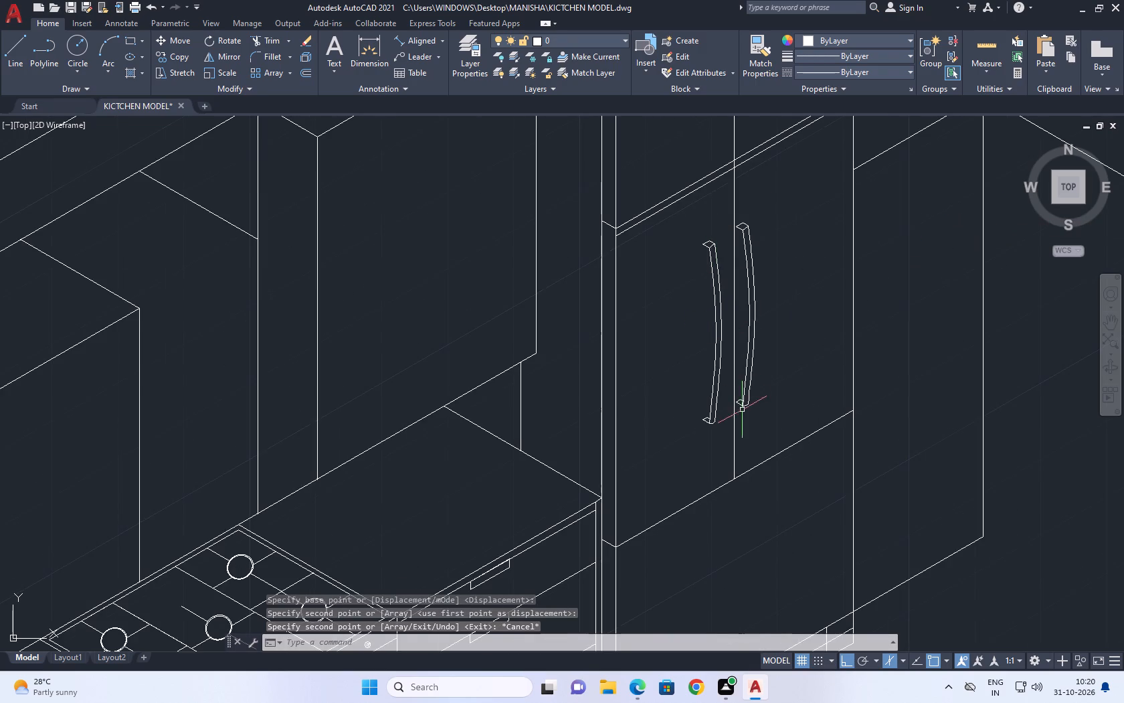
pyautogui.scroll(2, 742, 410)
pyautogui.moveTo(724, 265); pyautogui.dragTo(745, 404, button='middle')
pyautogui.moveTo(790, 242); pyautogui.dragTo(793, 418, button='middle')
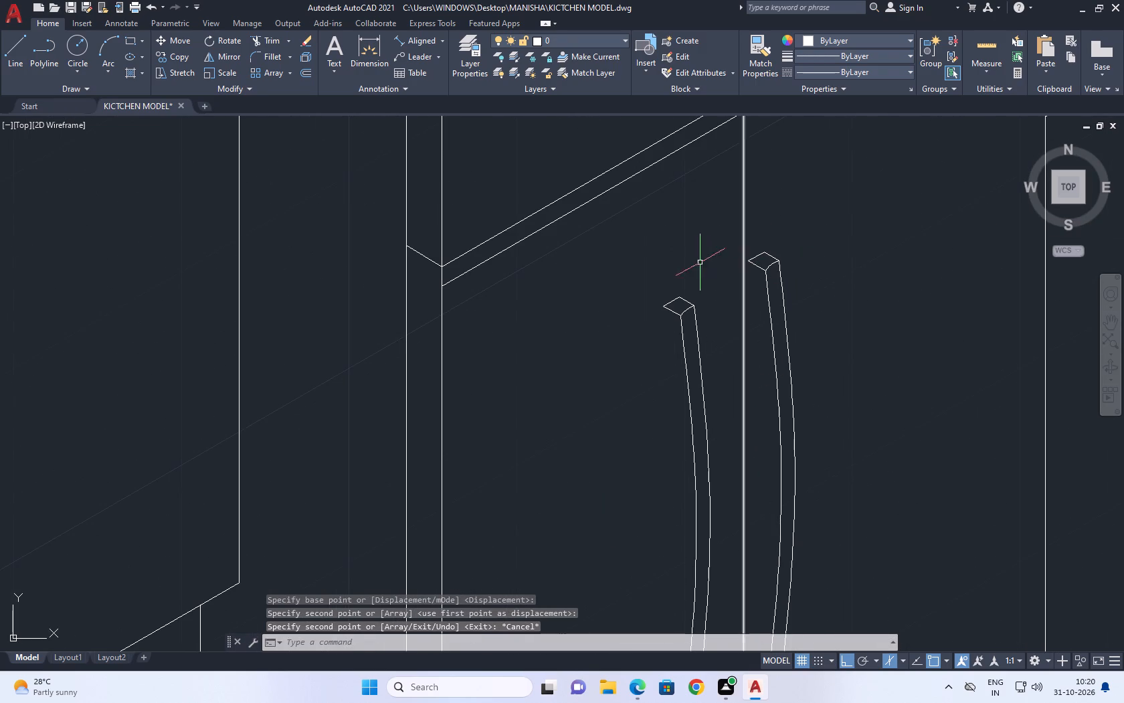
pyautogui.moveTo(728, 311); pyautogui.dragTo(662, 272, button='middle')
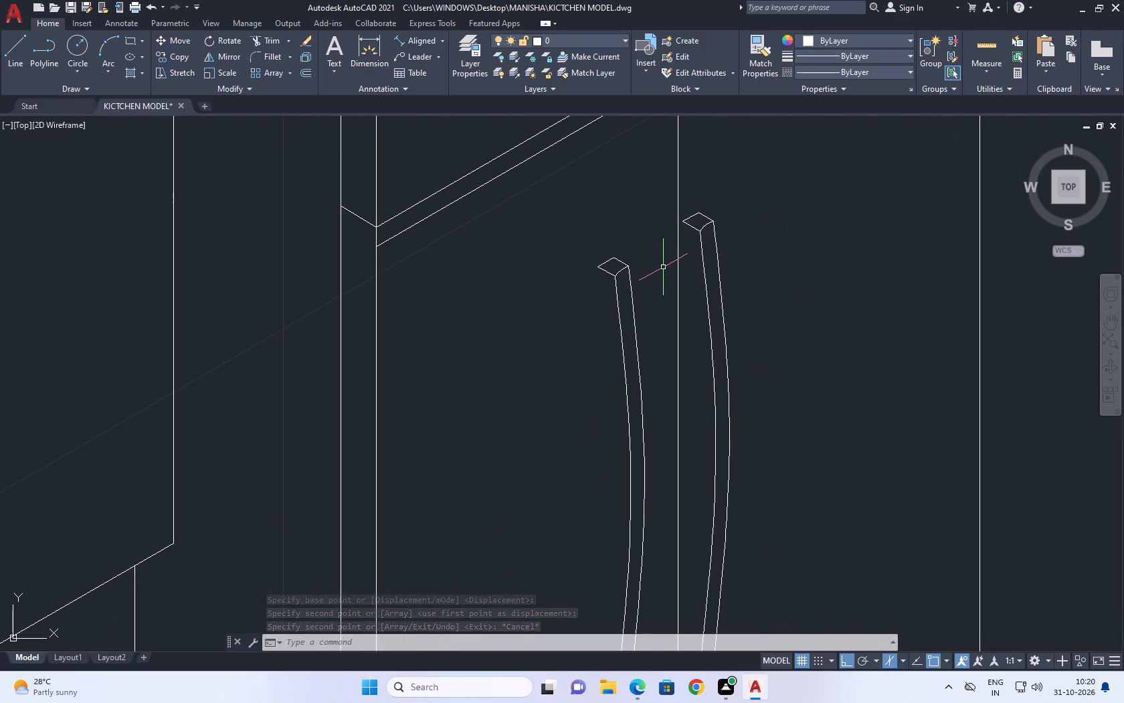
pyautogui.write('TR')
pyautogui.press('space')
pyautogui.click(624, 270)
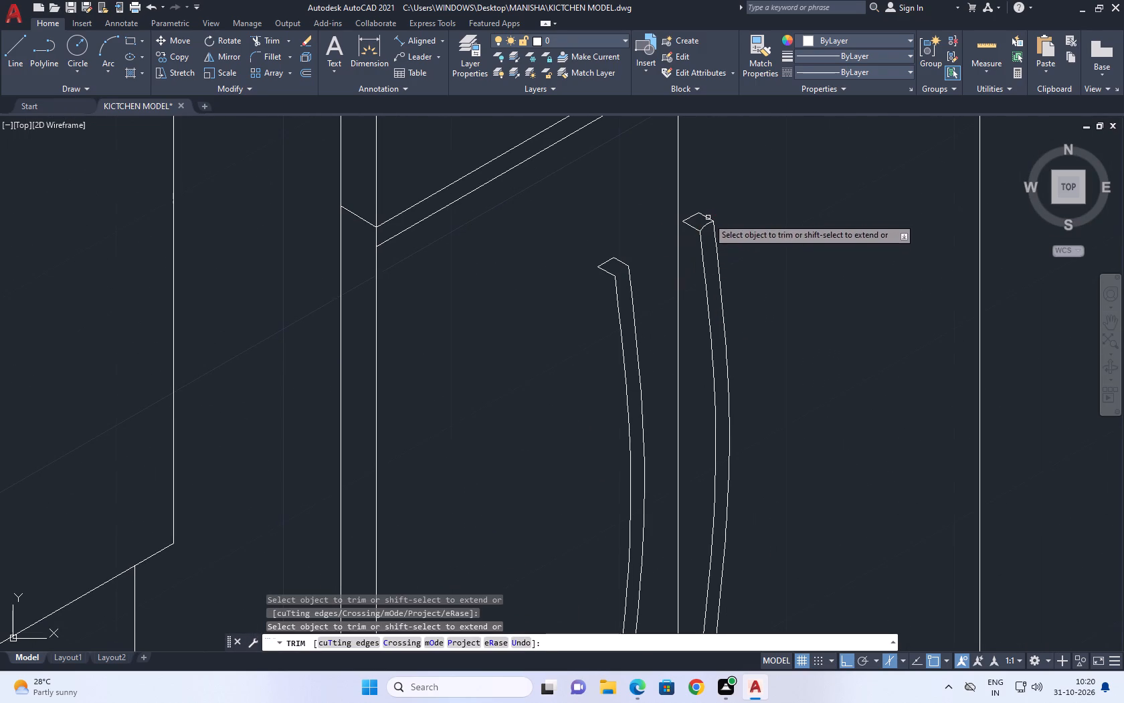
pyautogui.click(706, 226)
pyautogui.scroll(-4, 779, 191)
pyautogui.scroll(3, 751, 307)
pyautogui.press('Escape')
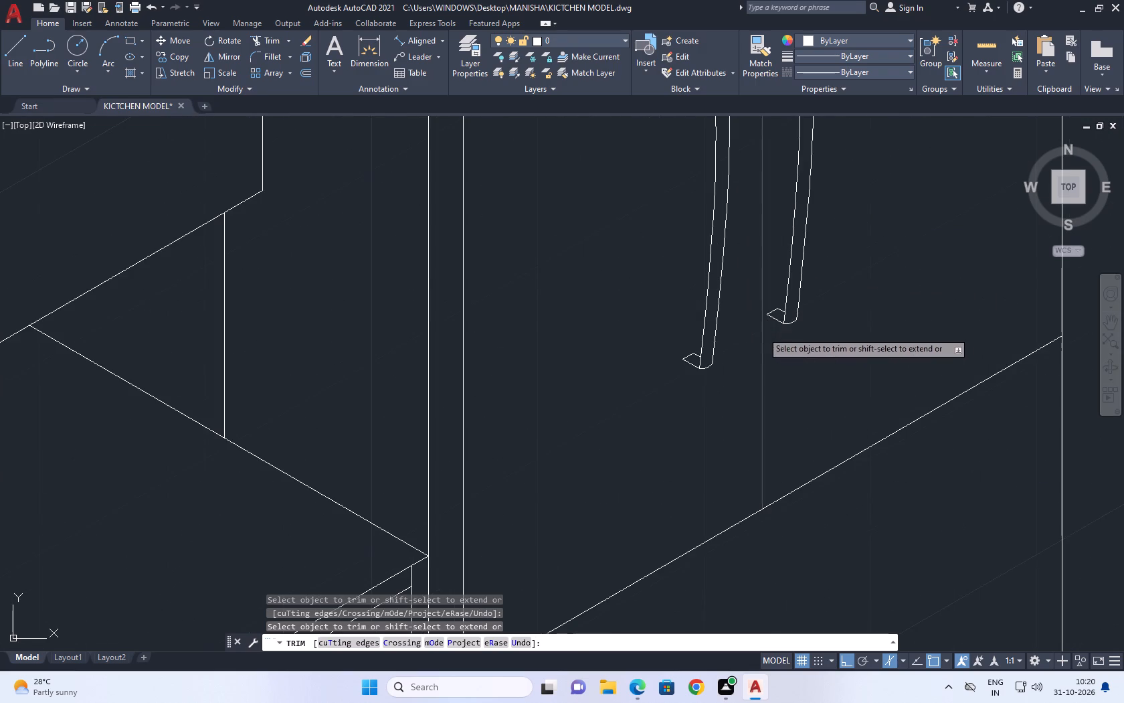
# Copy the long edge between the refrigerator's doors and bottom drawer slightly straight down to form a narrow gap.
pyautogui.scroll(-3, 756, 333)
pyautogui.moveTo(745, 266); pyautogui.dragTo(690, 323, button='middle')
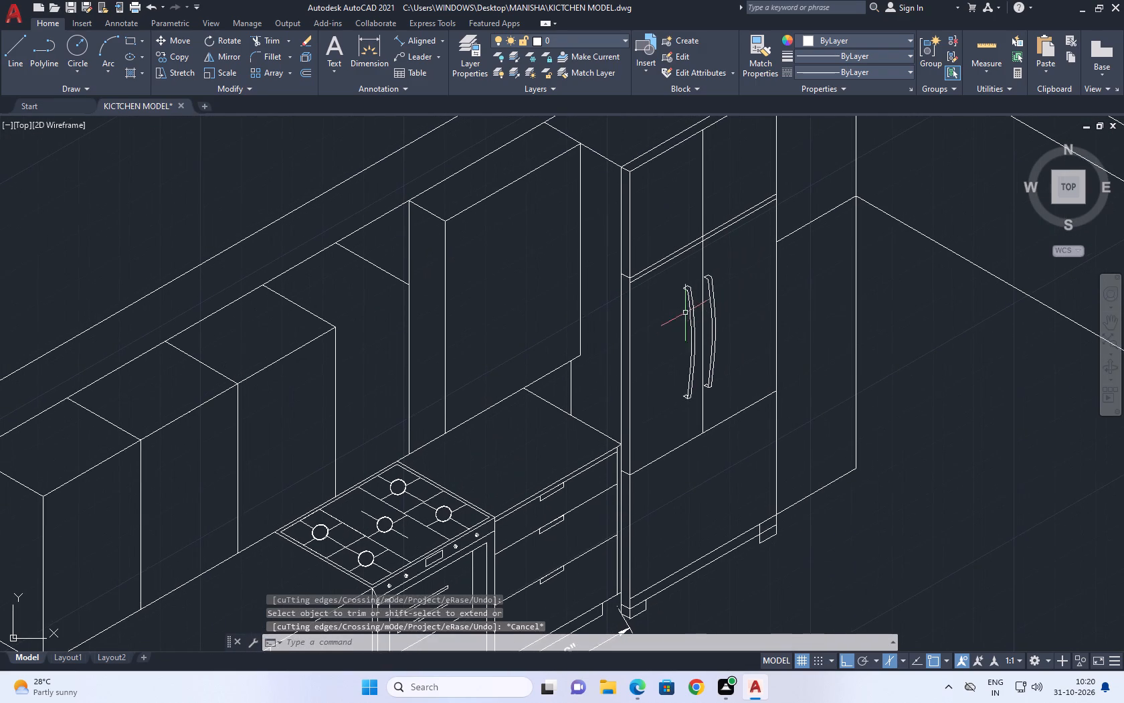
pyautogui.moveTo(767, 448); pyautogui.dragTo(710, 366, button='middle')
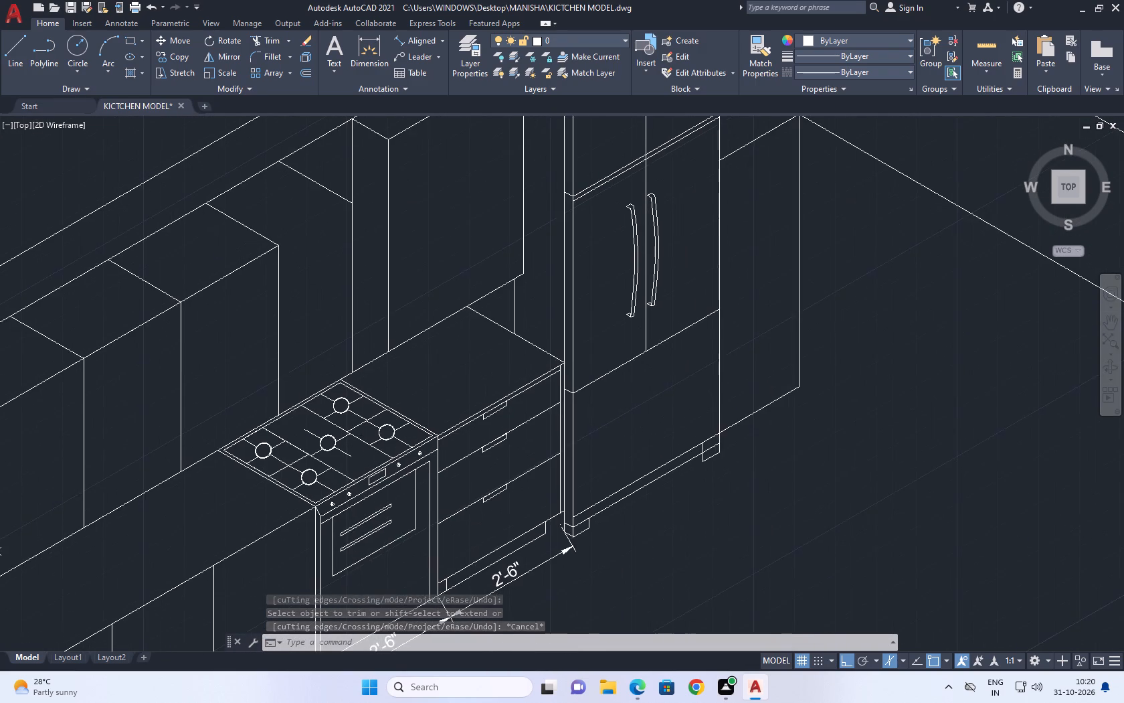
pyautogui.moveTo(626, 315); pyautogui.dragTo(642, 345, button='middle')
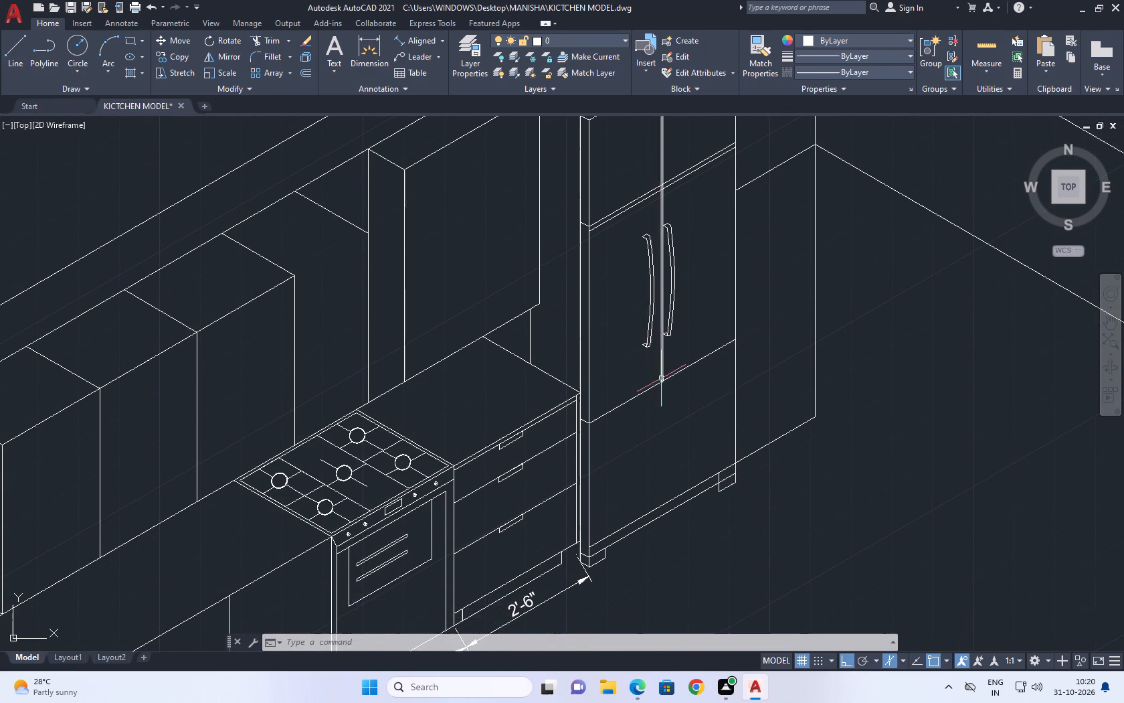
pyautogui.scroll(3, 603, 420)
pyautogui.moveTo(612, 424); pyautogui.dragTo(600, 402)
pyautogui.click(574, 364)
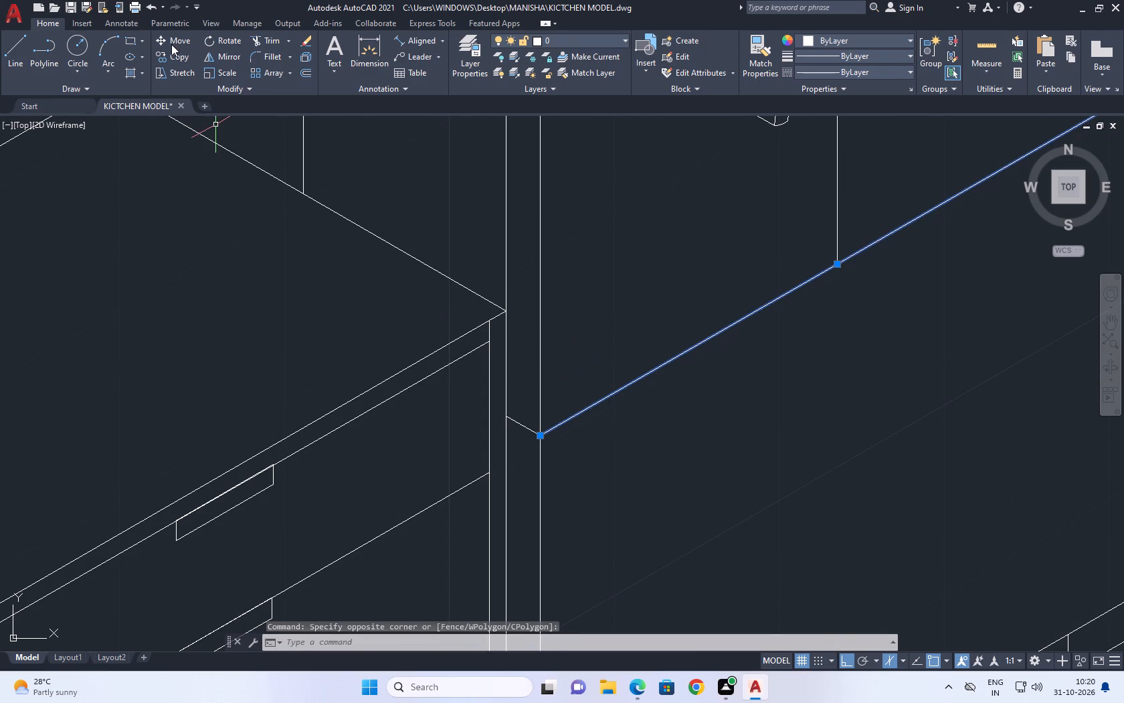
pyautogui.click(180, 53)
pyautogui.click(537, 438)
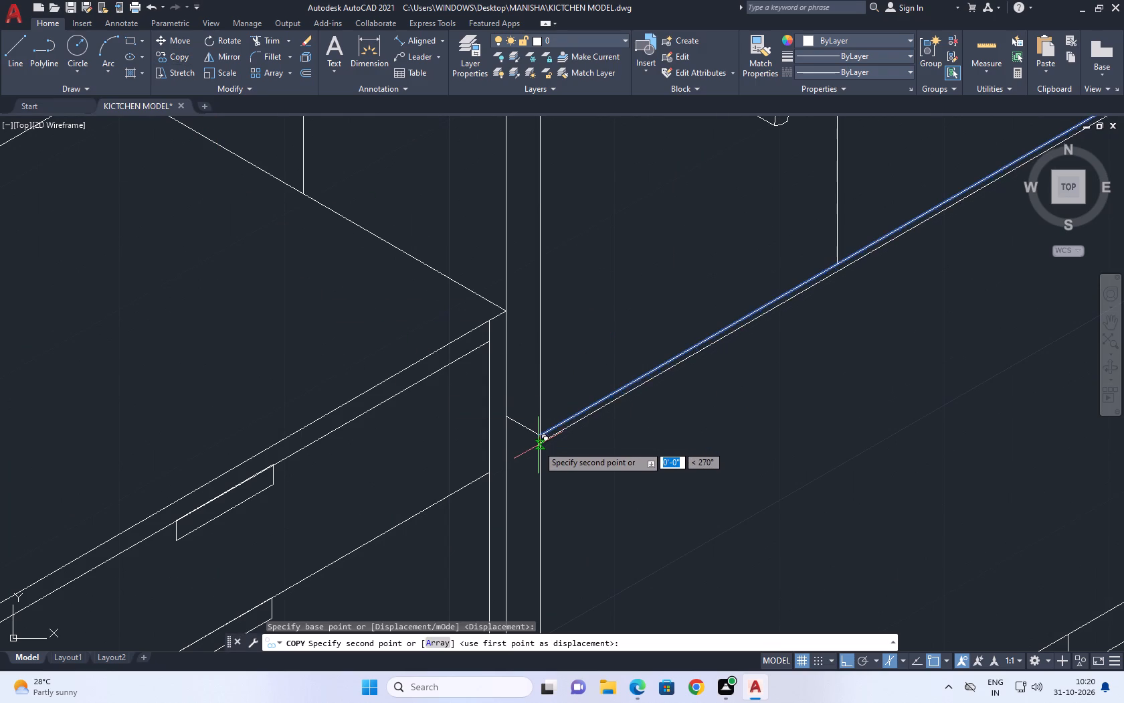
pyautogui.click(538, 445)
pyautogui.press('Escape')
# Copy the short side edge at the refrigerator's corner down to the start of the new lower gap line.
pyautogui.scroll(2, 530, 439)
pyautogui.click(525, 420)
pyautogui.press('c')
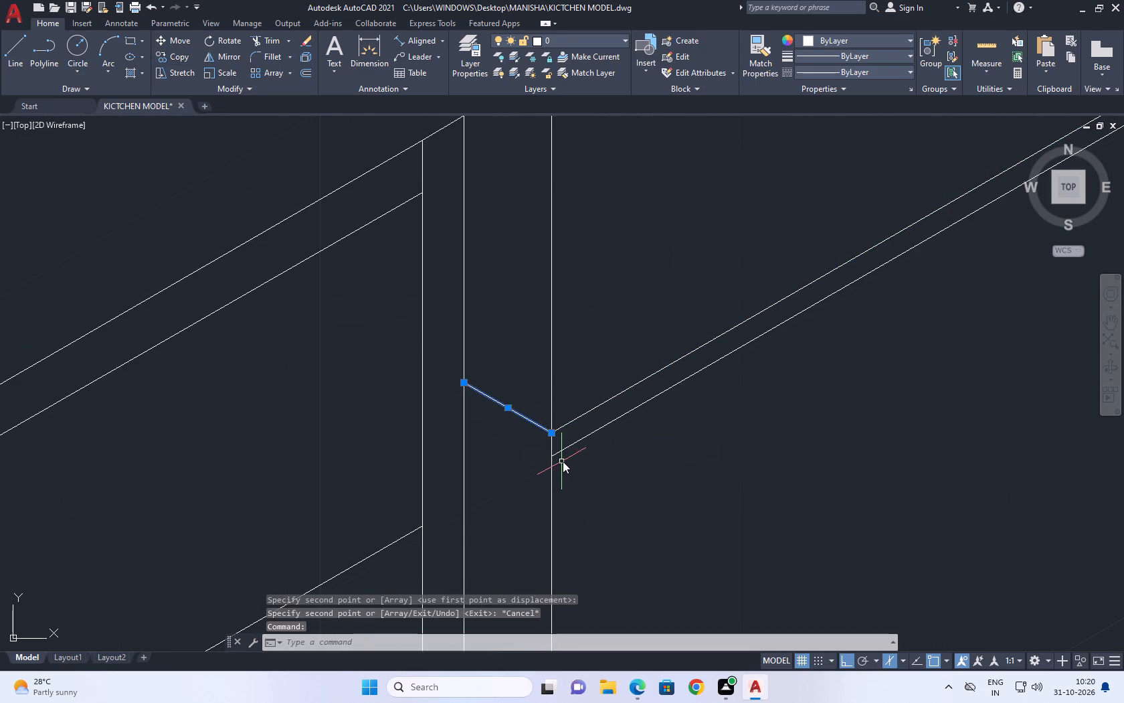
pyautogui.press('o')
pyautogui.press('space')
pyautogui.click(552, 431)
pyautogui.click(557, 457)
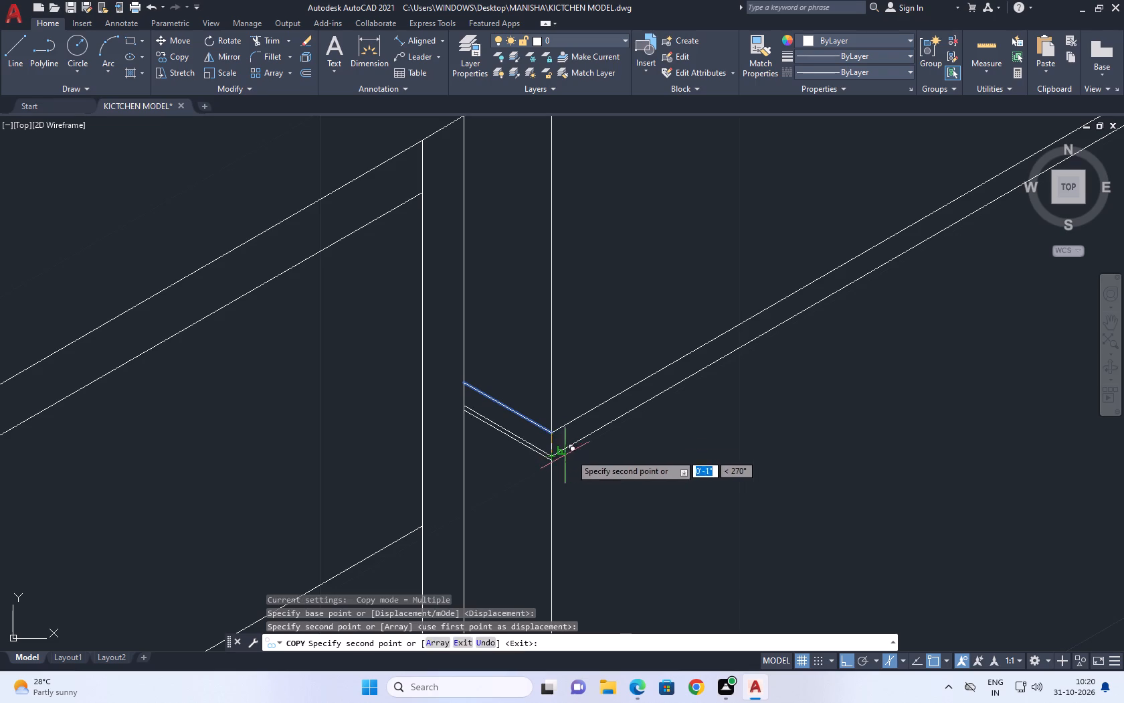
pyautogui.press('Escape')
# Draw a drawer handle outline from the lower gap line: short outward line, long line parallel to the edge, and about 5" return line.
pyautogui.scroll(-4, 541, 441)
pyautogui.moveTo(710, 347); pyautogui.dragTo(709, 362, button='middle')
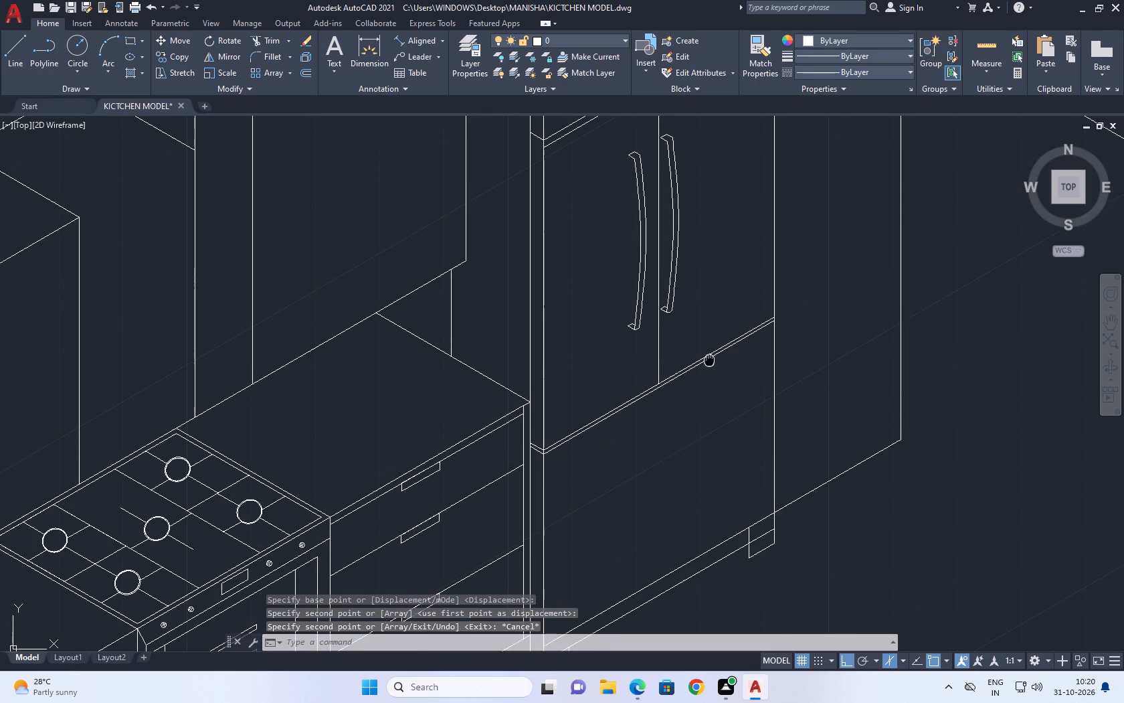
pyautogui.moveTo(709, 362); pyautogui.dragTo(711, 362, button='middle')
pyautogui.moveTo(630, 377); pyautogui.dragTo(622, 273, button='middle')
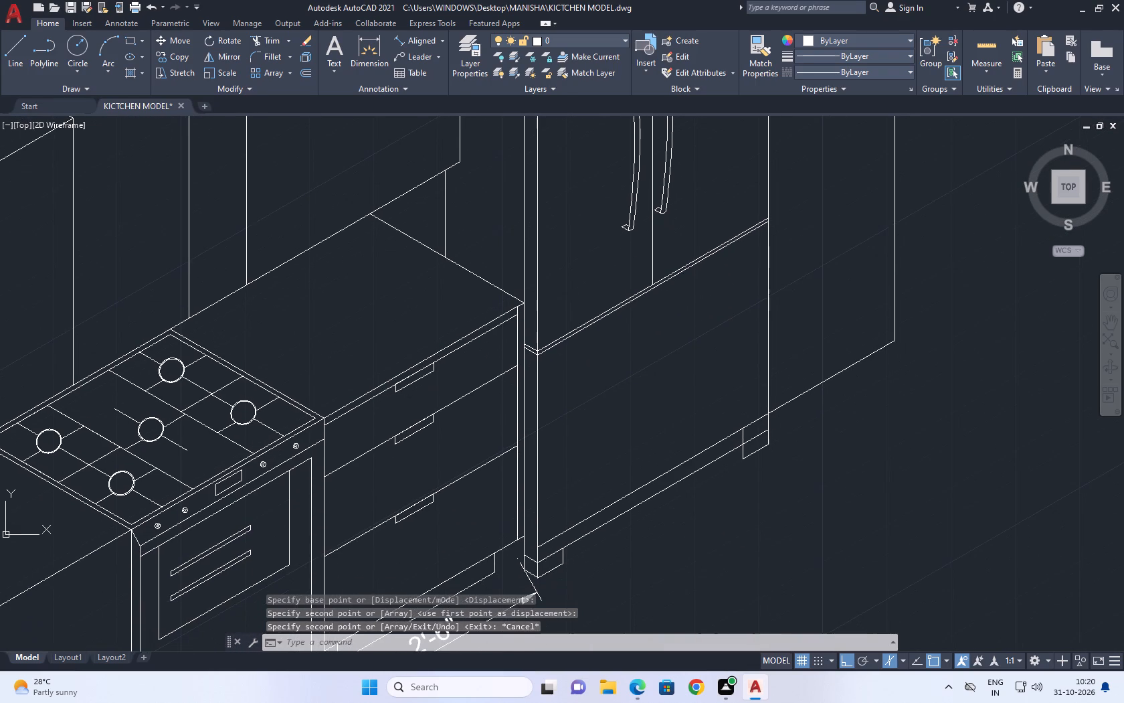
pyautogui.press('l')
pyautogui.press('space')
pyautogui.moveTo(559, 343); pyautogui.dragTo(539, 312, button='middle')
pyautogui.scroll(2, 527, 298)
pyautogui.click(537, 355)
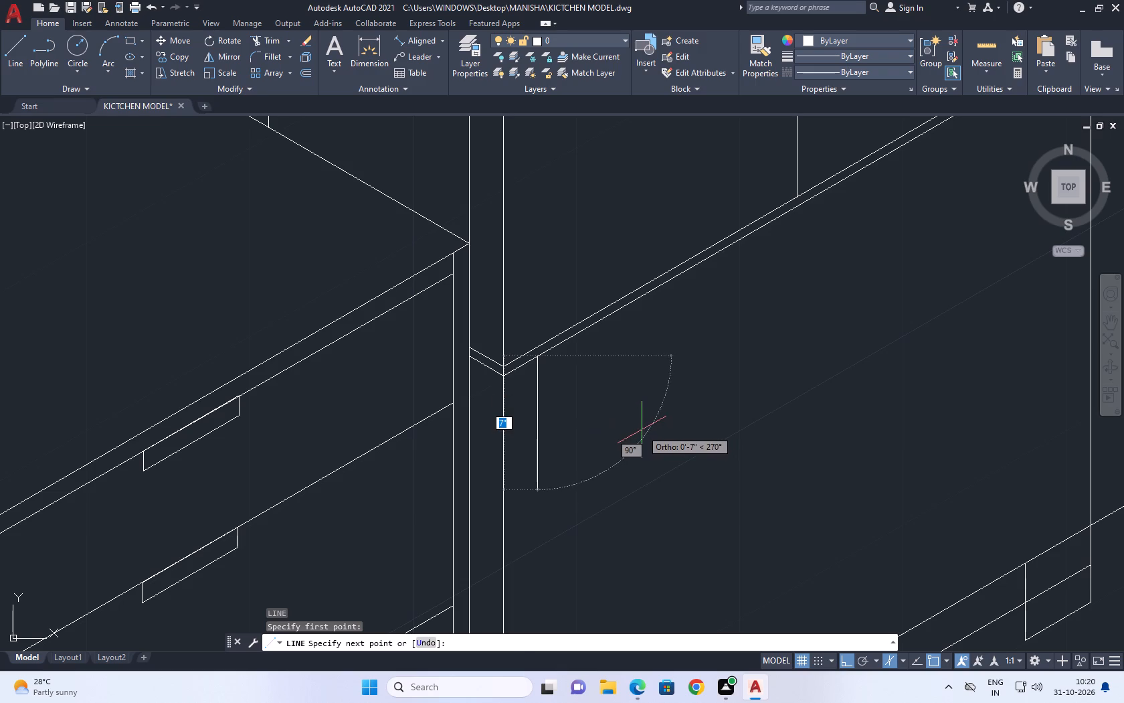
pyautogui.press('F5')
pyautogui.scroll(1, 578, 398)
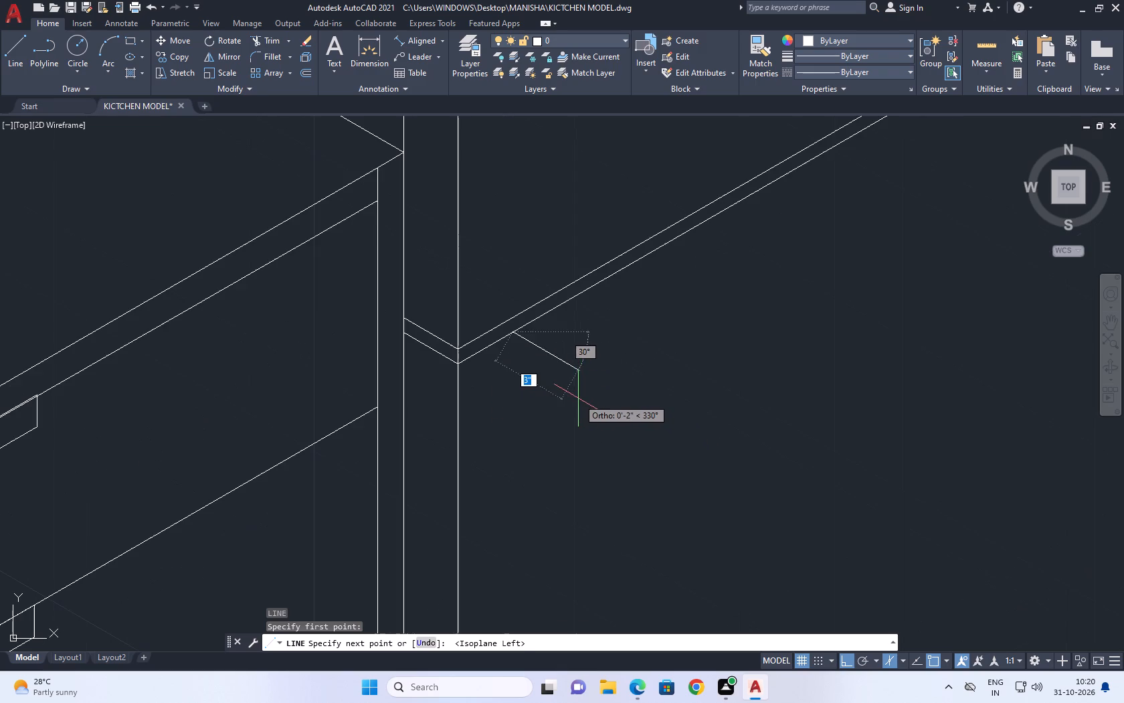
pyautogui.click(578, 398)
pyautogui.scroll(-2, 672, 354)
pyautogui.moveTo(743, 319); pyautogui.dragTo(631, 366, button='middle')
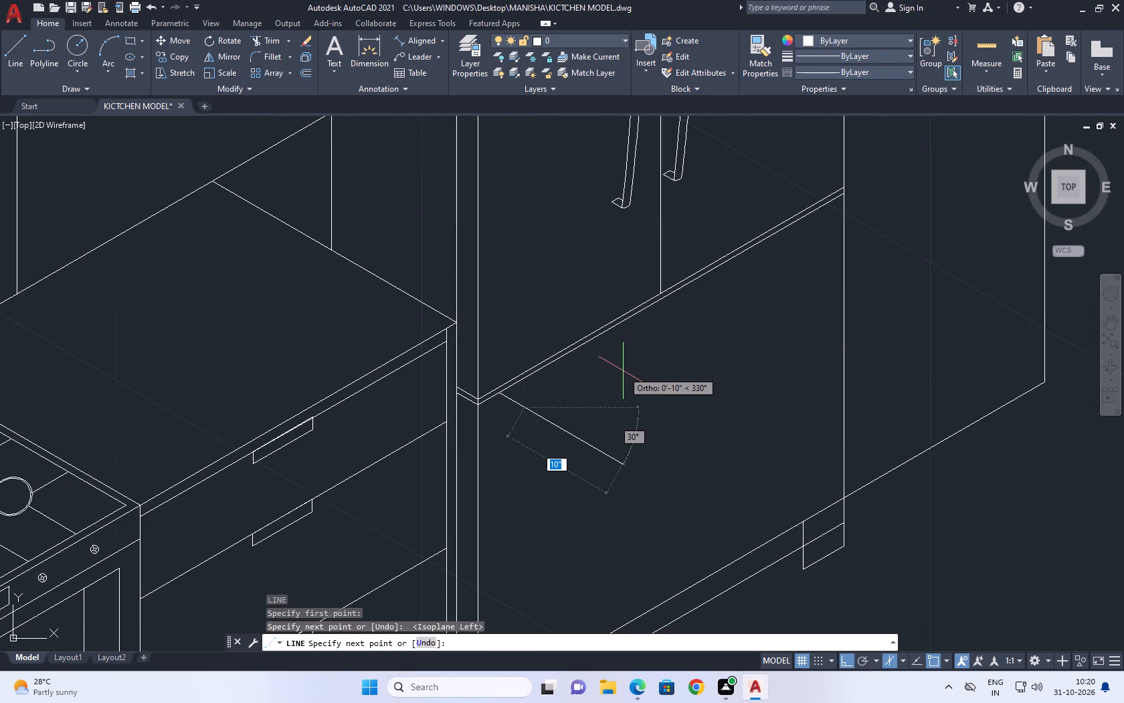
pyautogui.press('F5')
pyautogui.moveTo(771, 281); pyautogui.dragTo(741, 321, button='middle')
pyautogui.scroll(1, 736, 328)
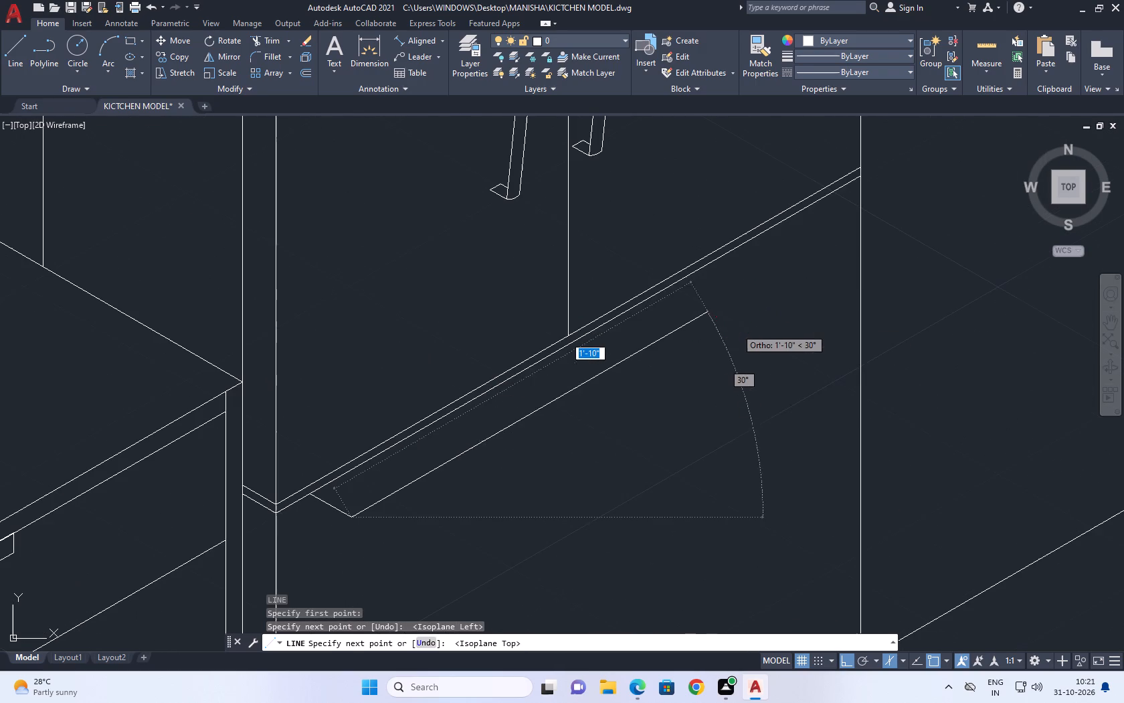
pyautogui.click(788, 259)
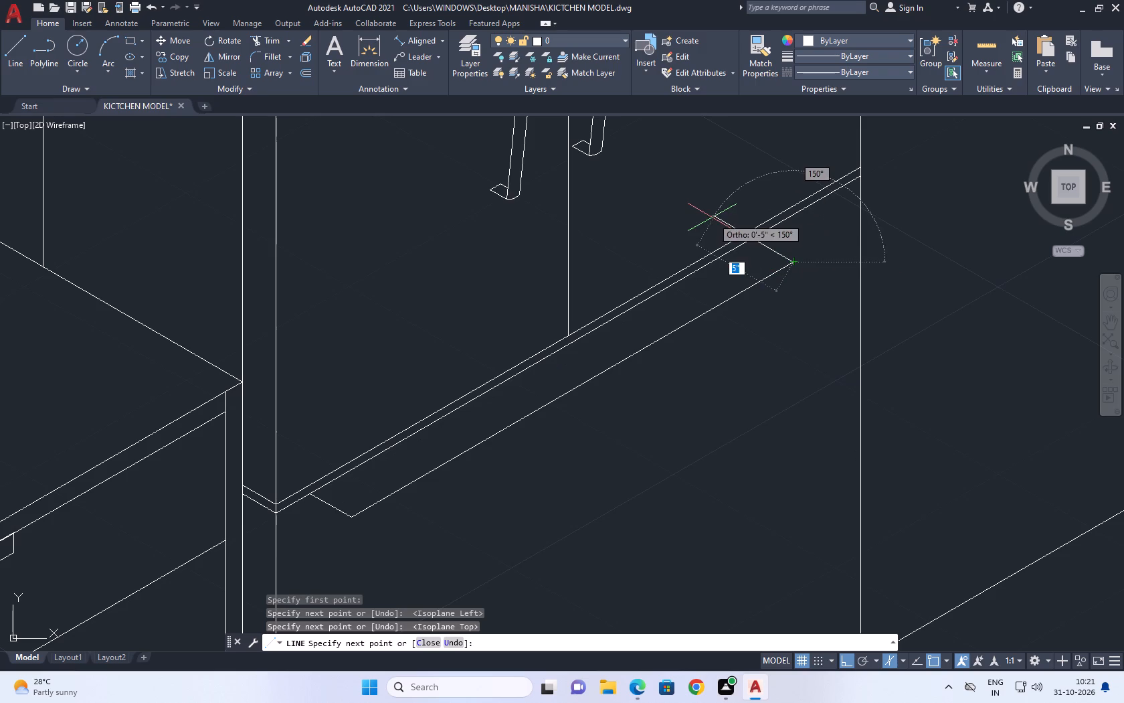
pyautogui.click(712, 218)
pyautogui.press('Escape')
# Trim the handle's return line at the drawer's top edge and erase the leftover piece above the gap.
pyautogui.press('t')
pyautogui.press('r')
pyautogui.press('b')
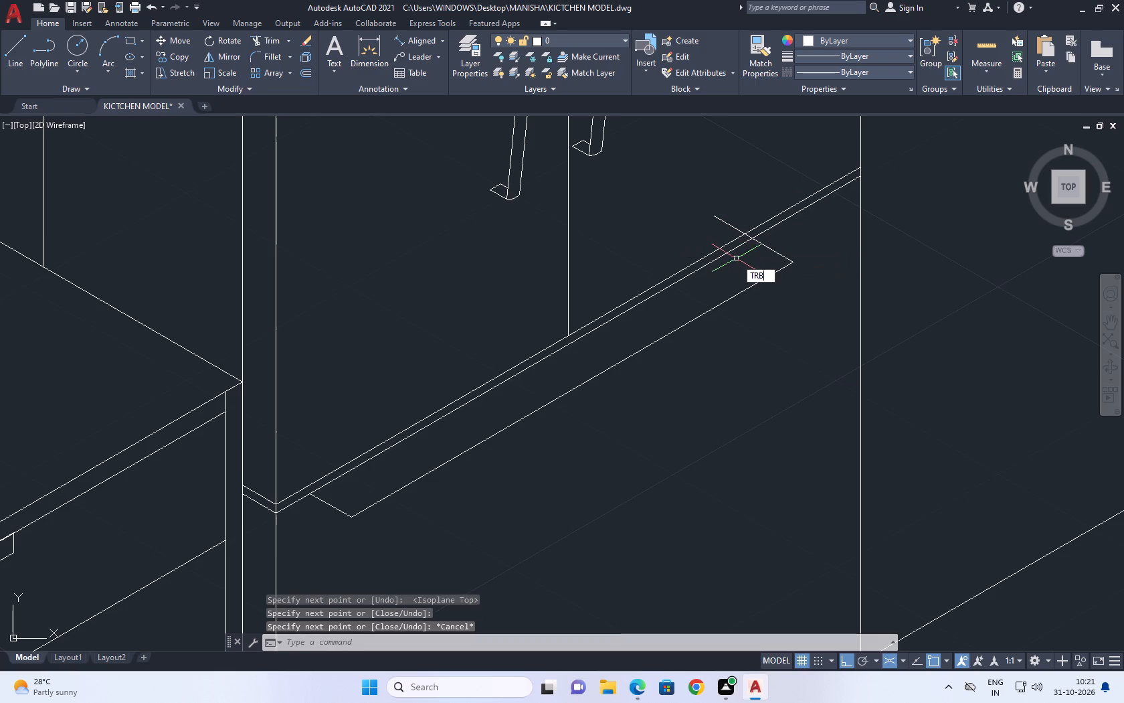
pyautogui.press('Escape')
pyautogui.press('t')
pyautogui.press('r')
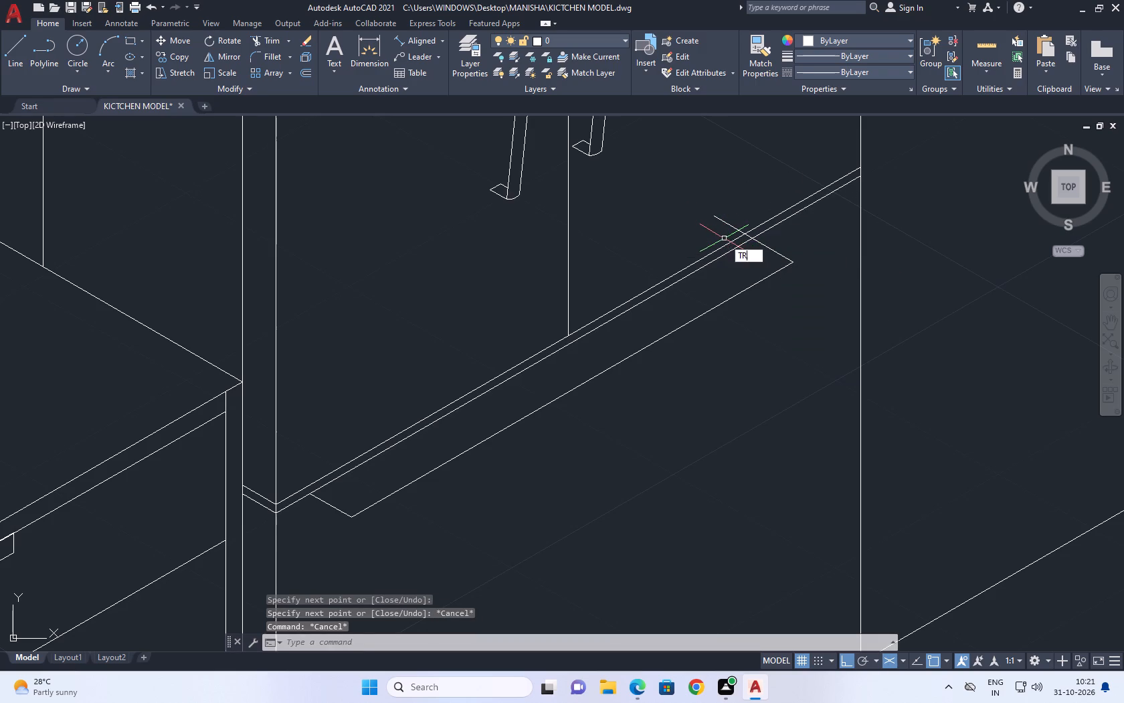
pyautogui.press('space')
pyautogui.scroll(2, 781, 234)
pyautogui.click(696, 241)
pyautogui.press('Escape')
pyautogui.click(666, 204)
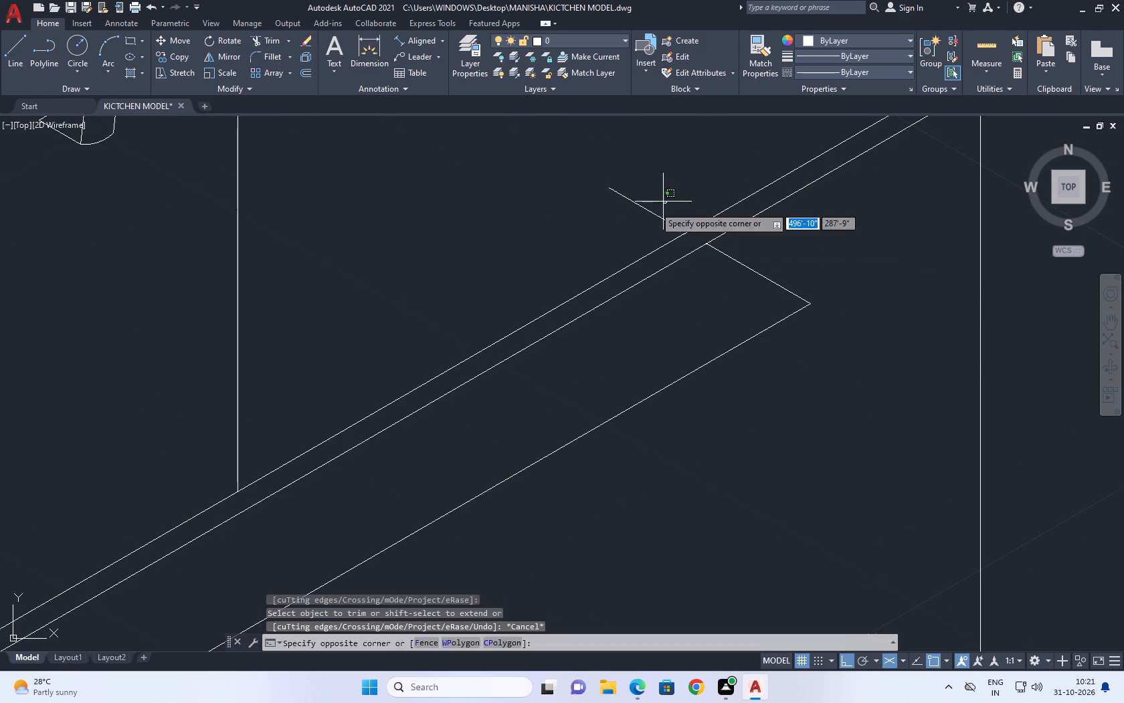
pyautogui.click(641, 216)
pyautogui.press('Delete')
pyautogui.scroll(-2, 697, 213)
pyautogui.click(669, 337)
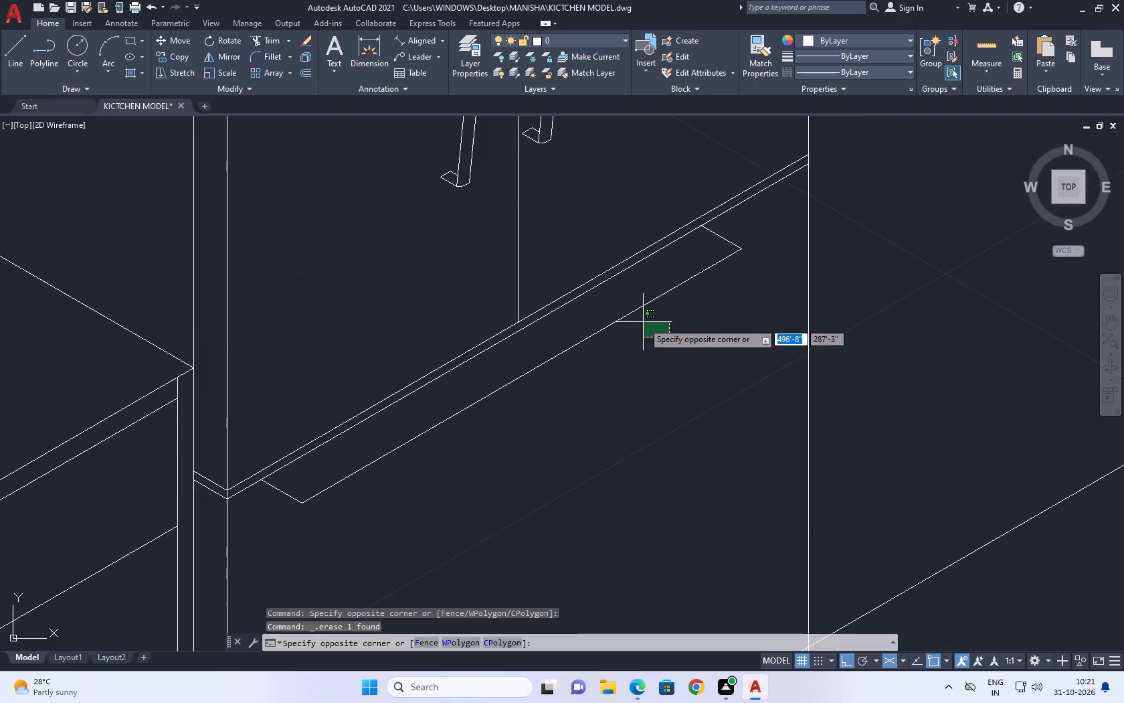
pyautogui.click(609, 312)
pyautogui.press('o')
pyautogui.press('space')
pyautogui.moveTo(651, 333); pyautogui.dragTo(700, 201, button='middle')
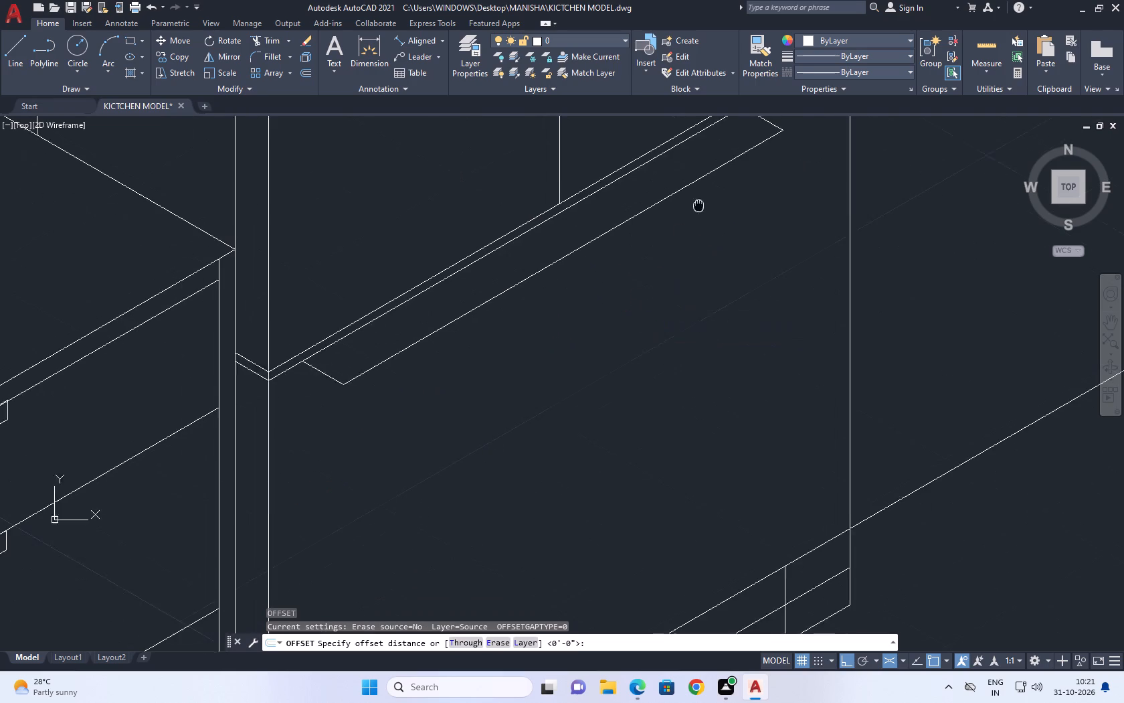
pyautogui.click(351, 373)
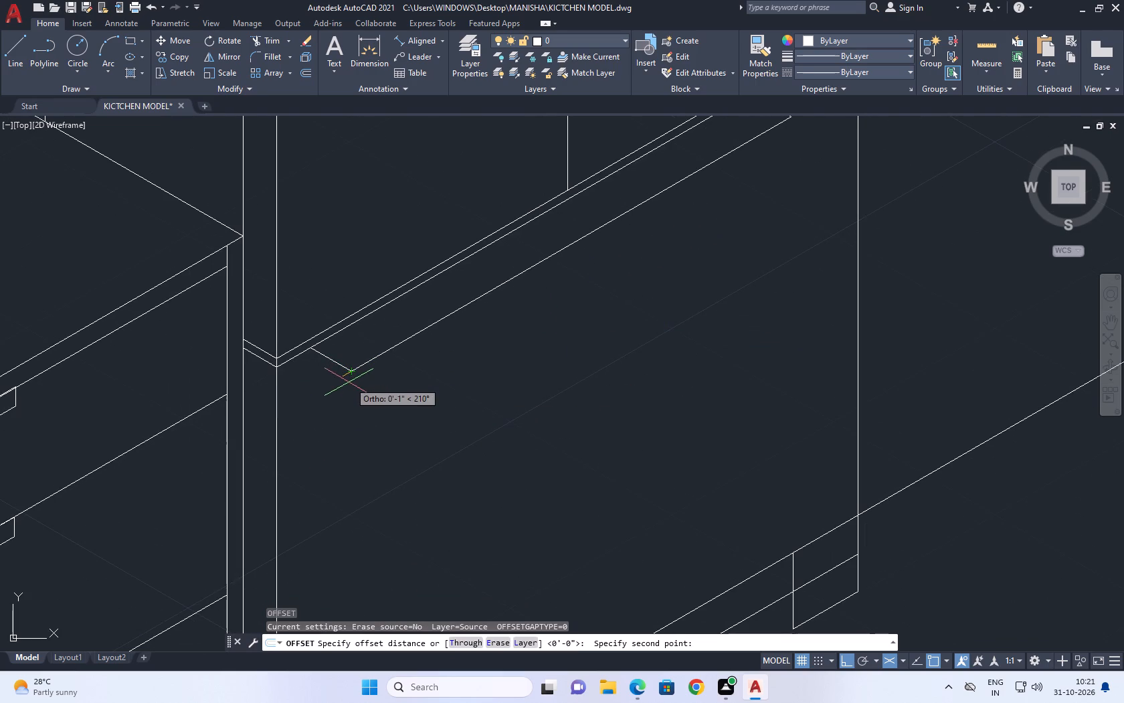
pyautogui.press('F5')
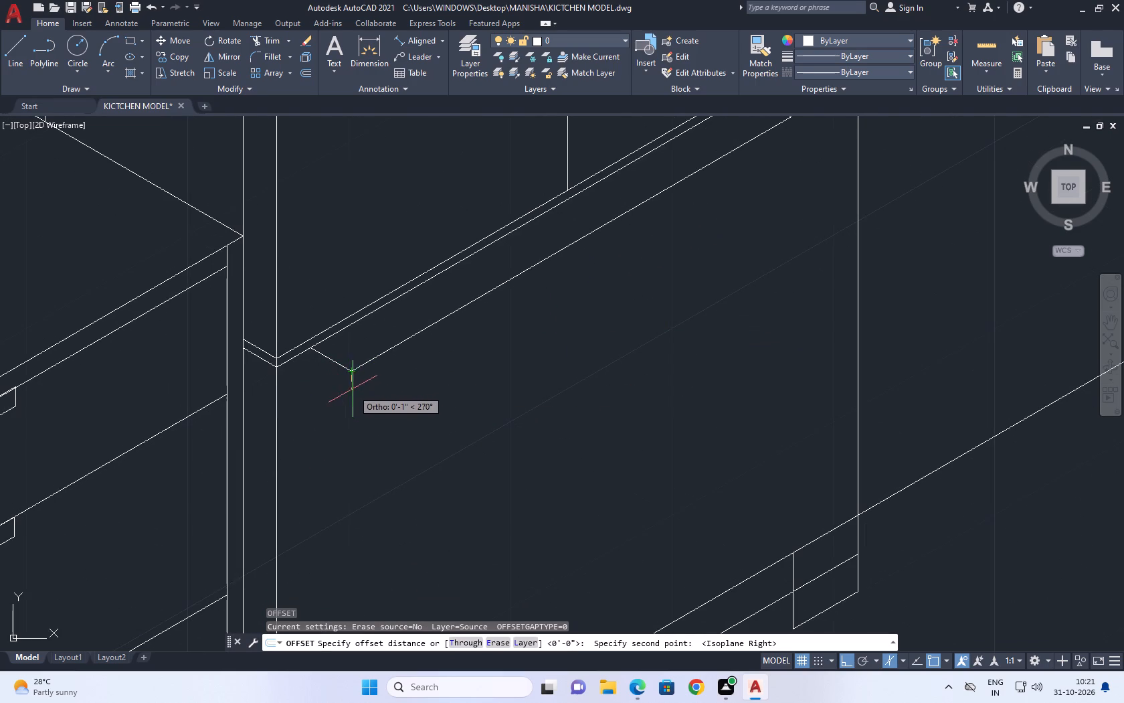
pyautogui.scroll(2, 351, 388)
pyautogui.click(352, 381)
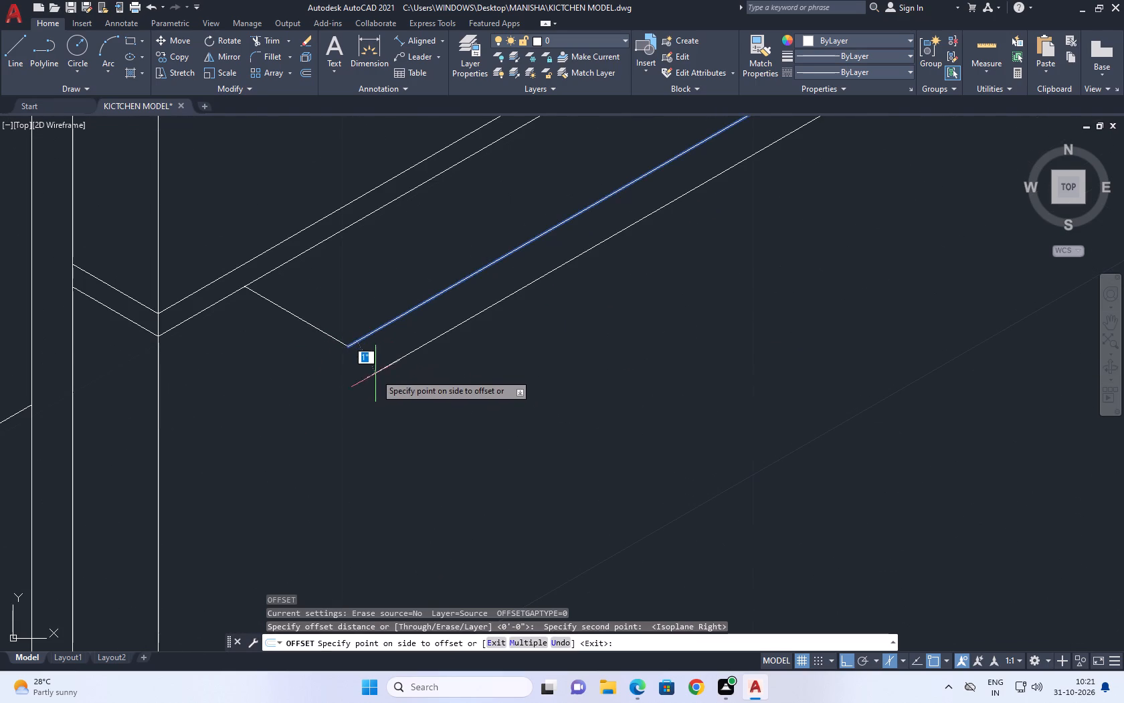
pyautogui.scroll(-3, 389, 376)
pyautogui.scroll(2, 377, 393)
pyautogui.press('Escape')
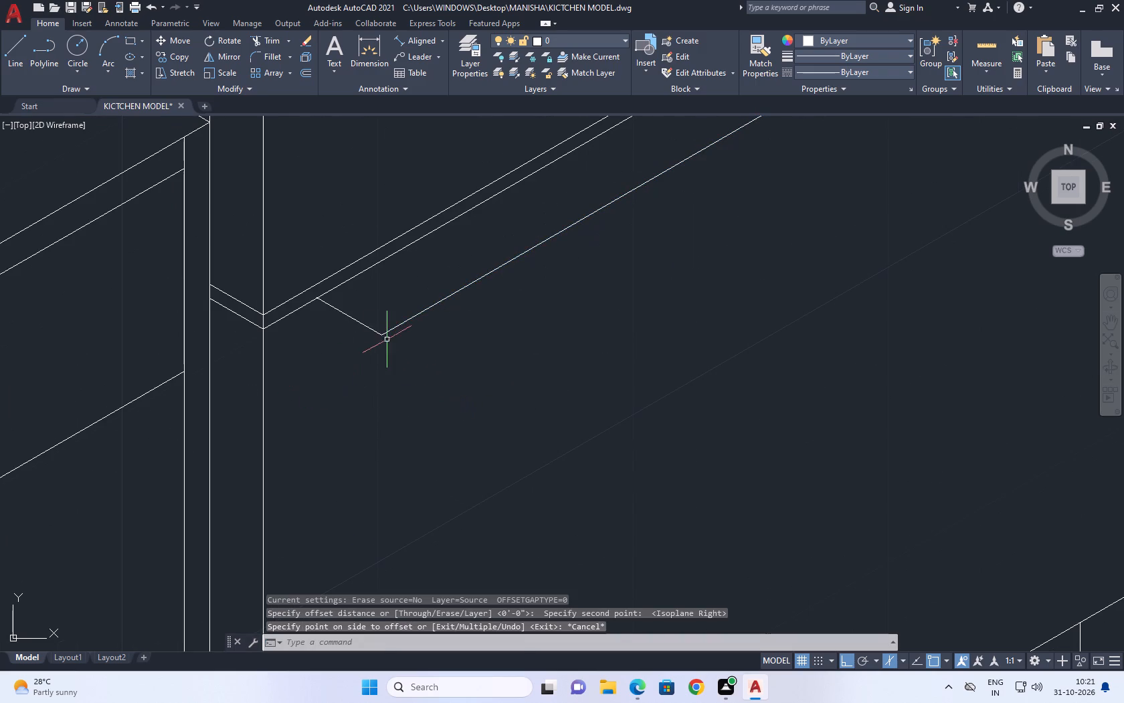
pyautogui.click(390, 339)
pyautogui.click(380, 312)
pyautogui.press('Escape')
# Copy the drawer handle's long front line and near short end line about 1" straight down.
pyautogui.moveTo(391, 344); pyautogui.dragTo(389, 336)
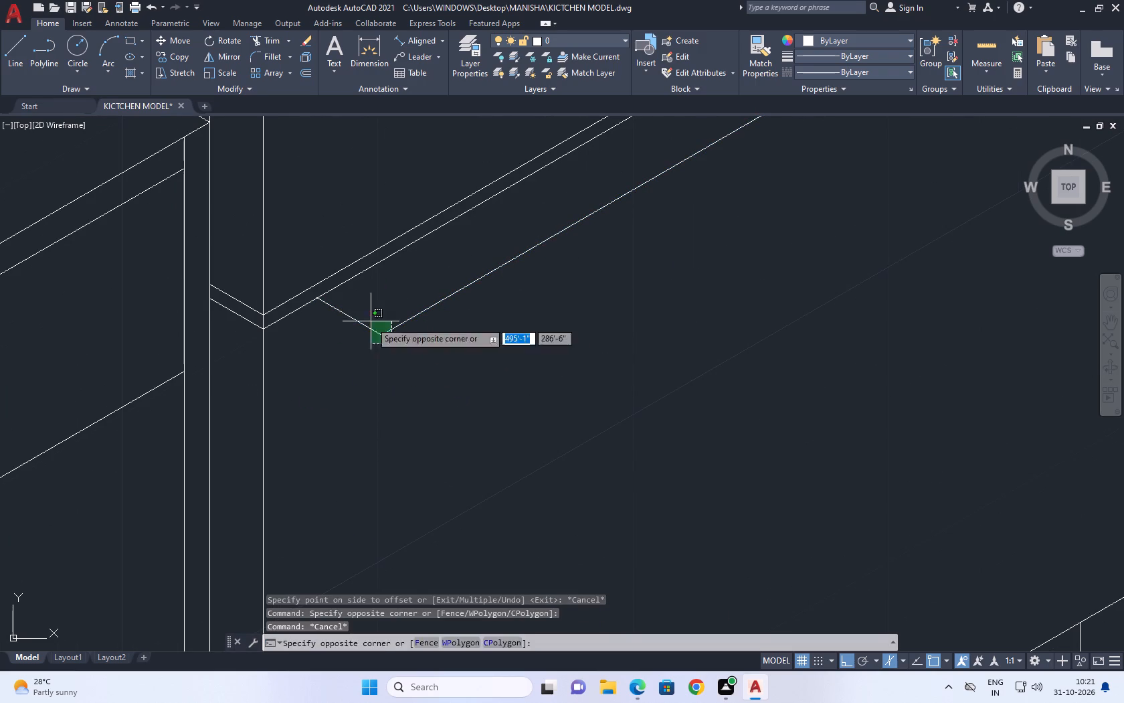
pyautogui.click(371, 321)
pyautogui.press('c')
pyautogui.press('o')
pyautogui.press('space')
pyautogui.click(381, 337)
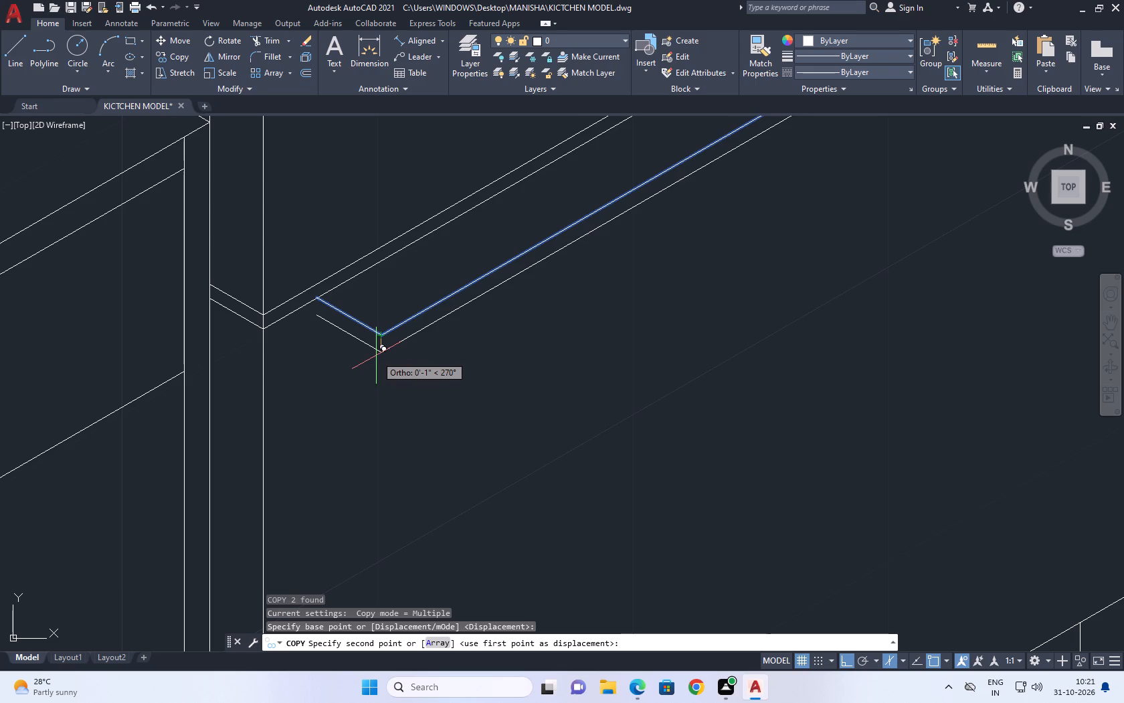
pyautogui.click(377, 362)
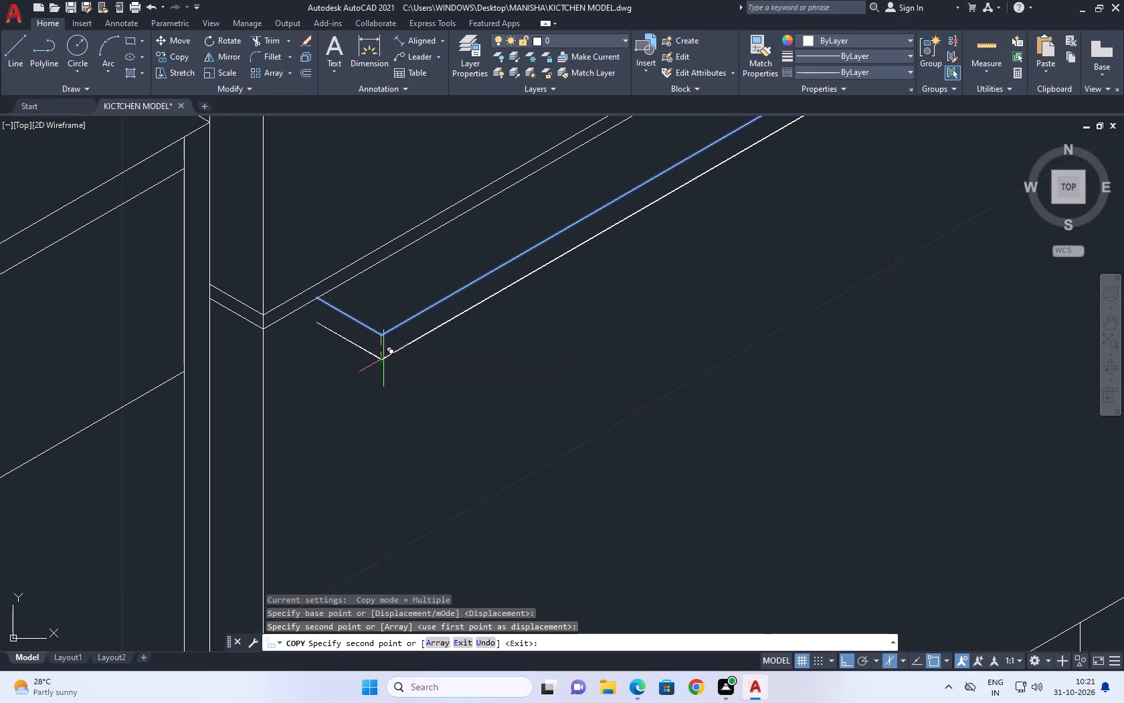
pyautogui.press('Escape')
# Copy the handle's far short end line straight down to the end of the copied long line.
pyautogui.scroll(-3, 429, 337)
pyautogui.scroll(3, 567, 239)
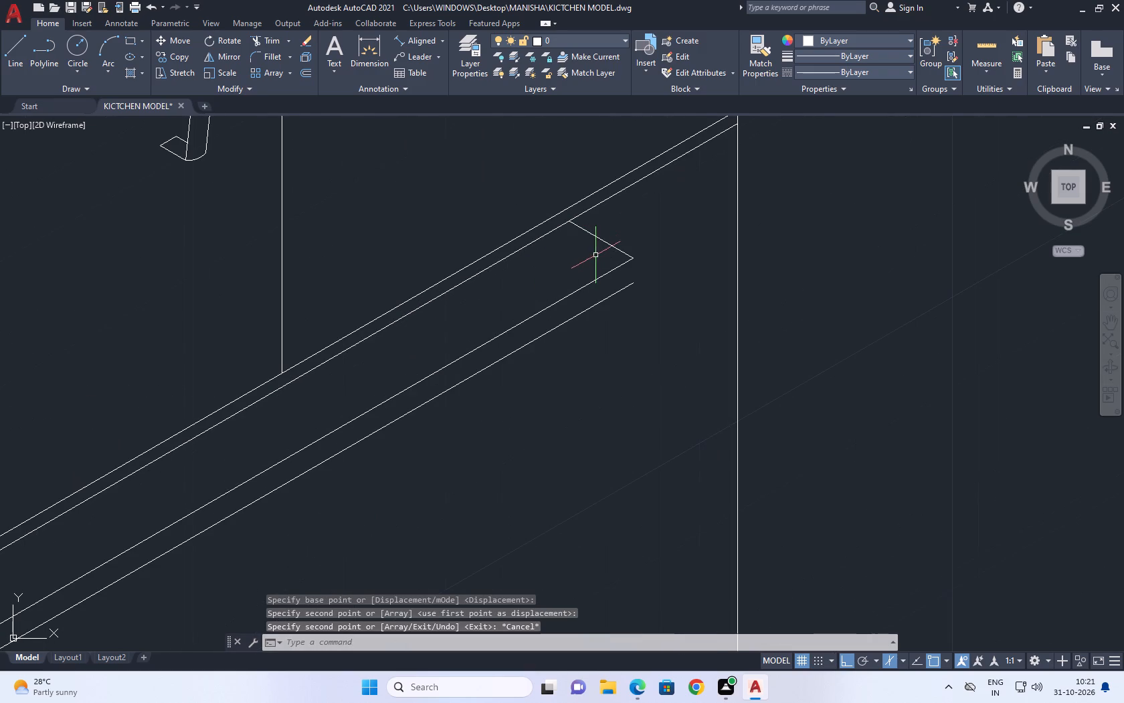
pyautogui.click(603, 242)
pyautogui.press('c')
pyautogui.press('o')
pyautogui.press('space')
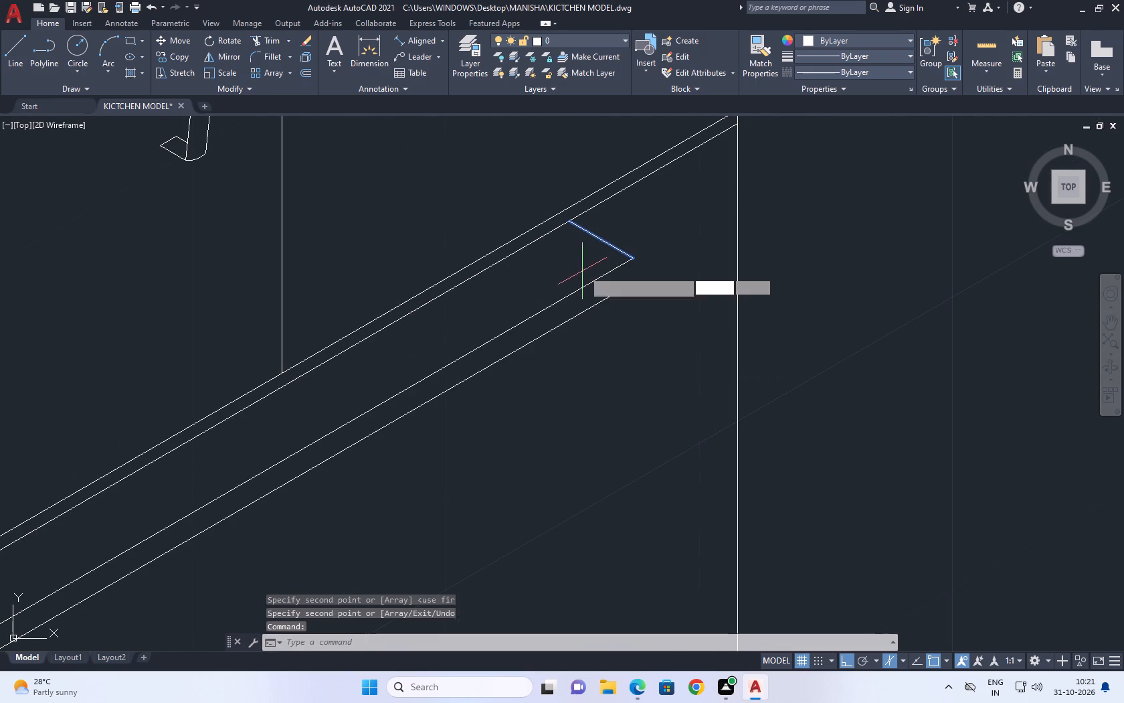
pyautogui.click(630, 259)
pyautogui.click(629, 288)
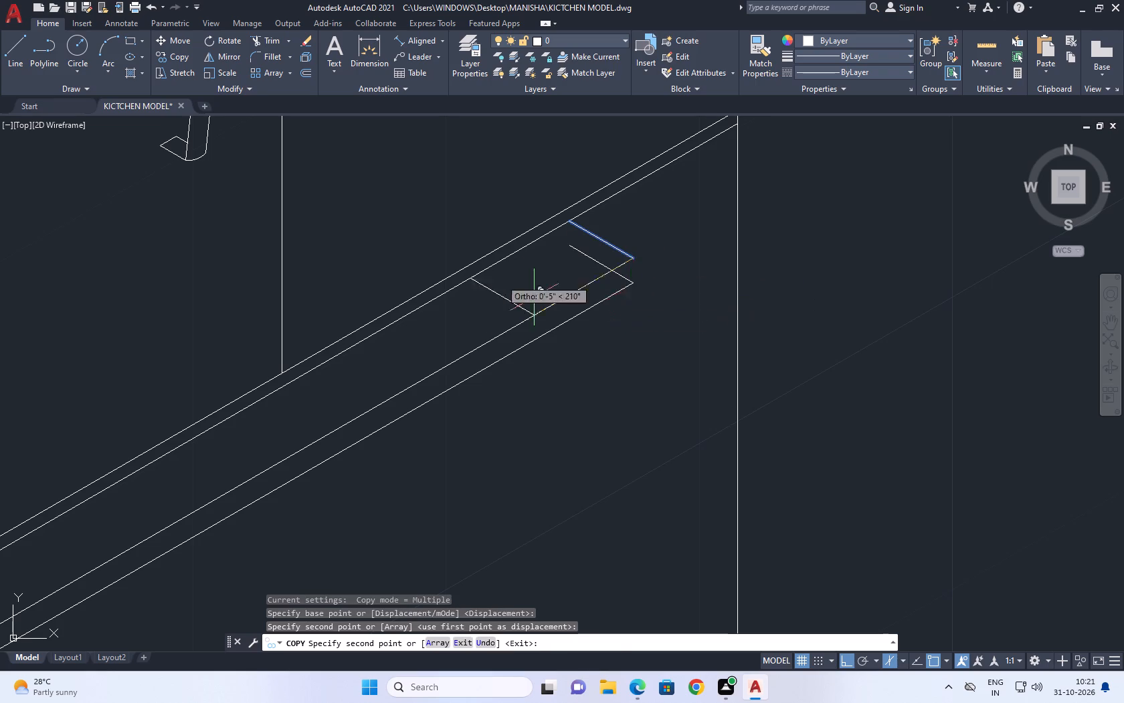
pyautogui.press('Escape')
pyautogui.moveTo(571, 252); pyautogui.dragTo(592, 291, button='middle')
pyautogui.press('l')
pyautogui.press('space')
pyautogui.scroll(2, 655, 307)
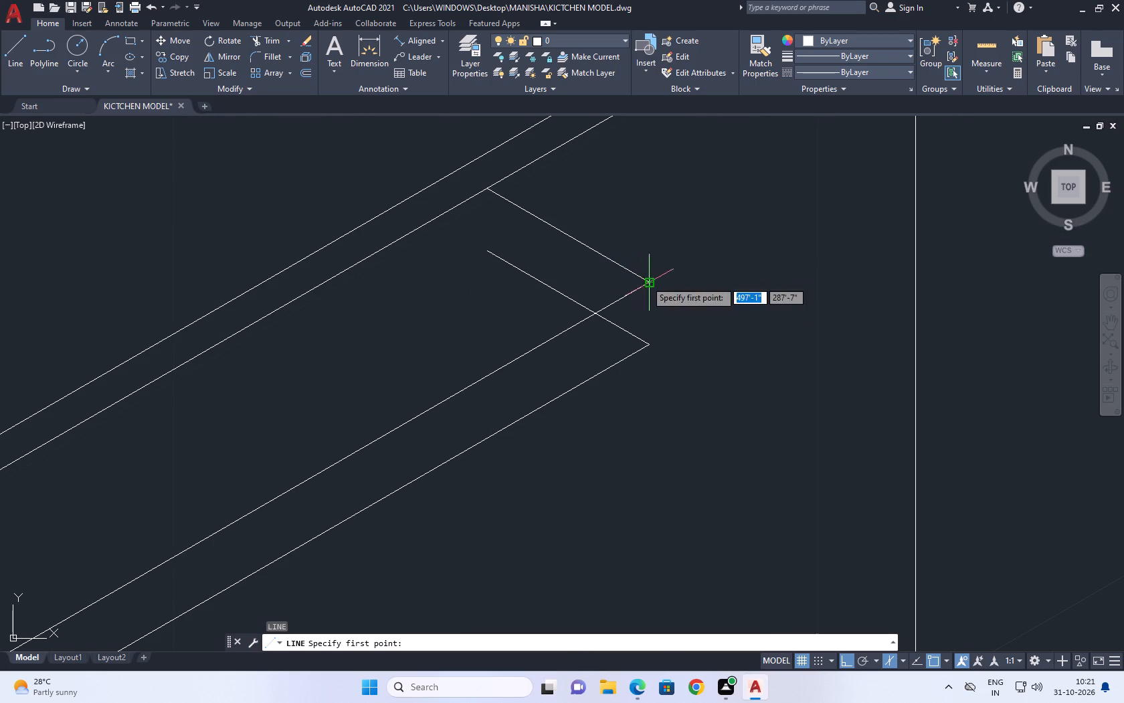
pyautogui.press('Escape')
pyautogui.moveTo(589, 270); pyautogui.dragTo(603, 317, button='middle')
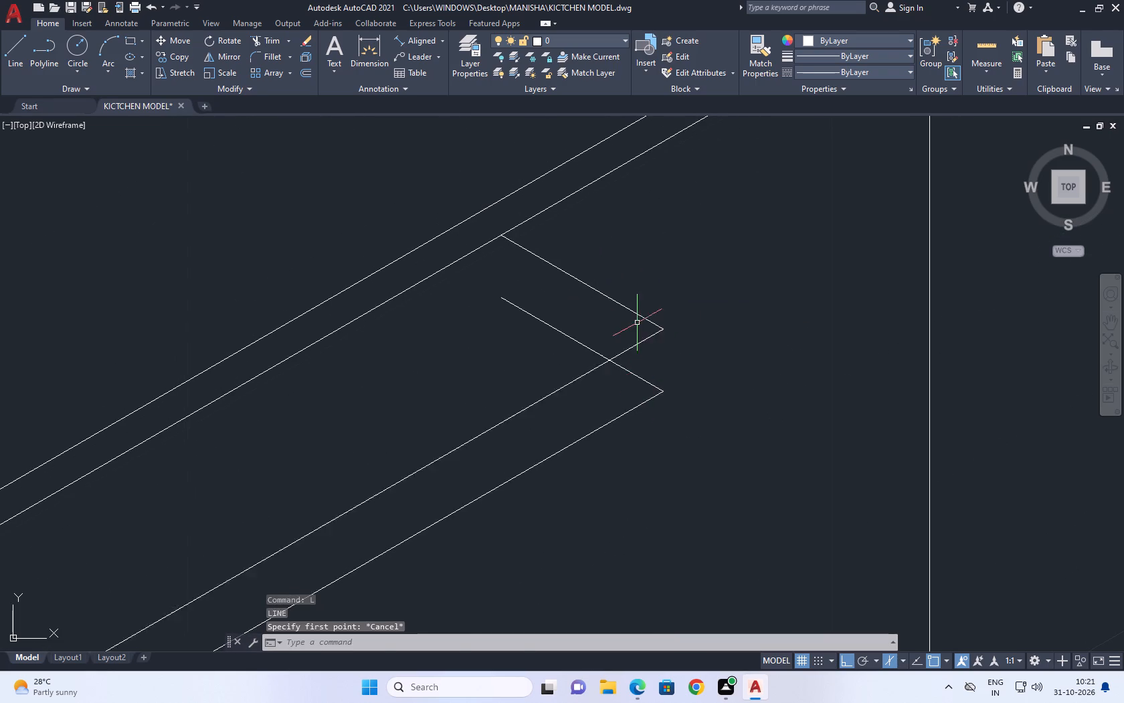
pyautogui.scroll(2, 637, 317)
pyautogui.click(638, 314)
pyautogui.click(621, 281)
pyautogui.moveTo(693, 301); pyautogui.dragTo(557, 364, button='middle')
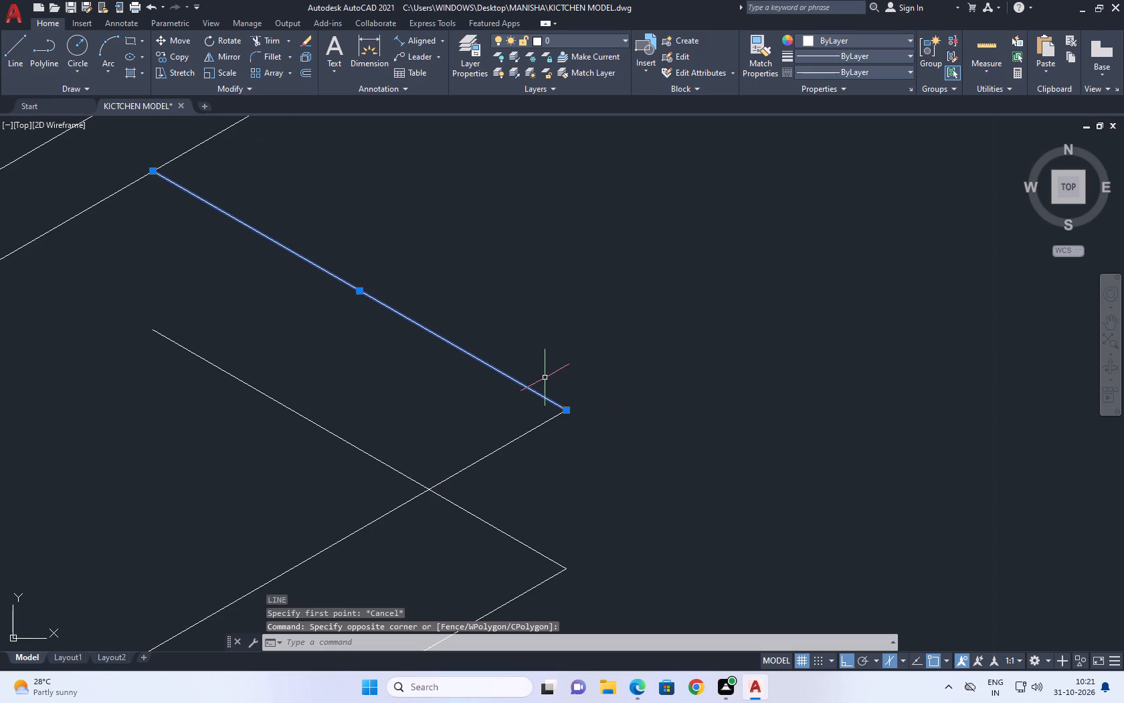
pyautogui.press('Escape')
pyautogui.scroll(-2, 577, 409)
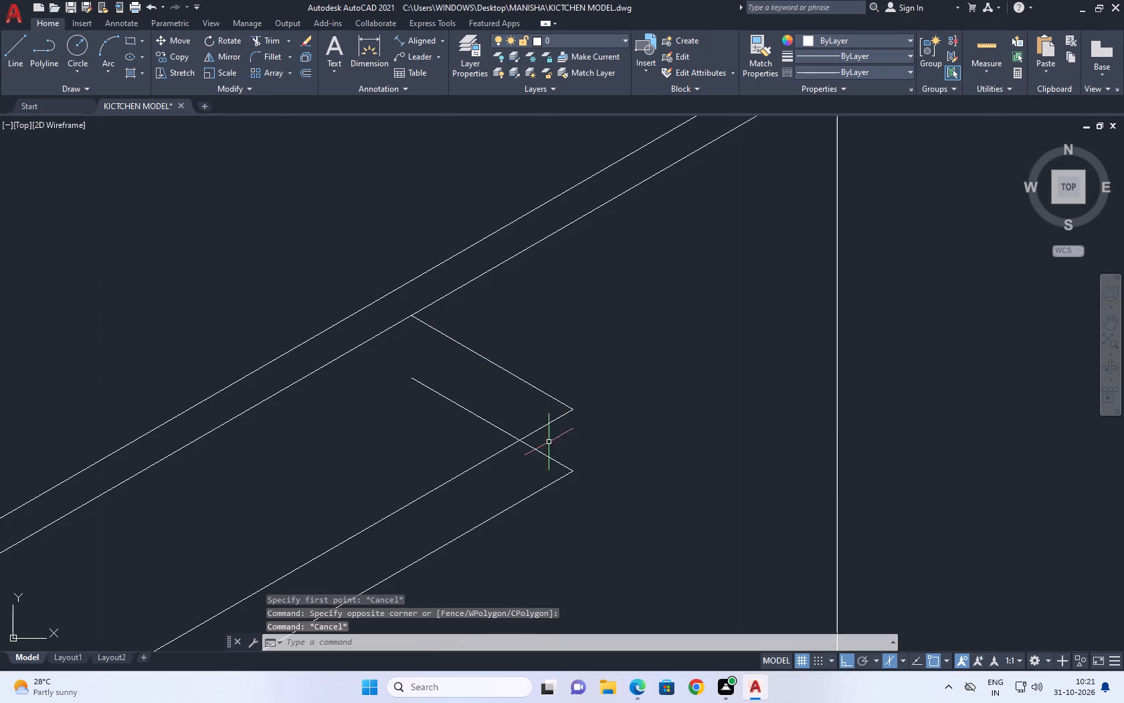
# Move the copied far end line inward along the handle's length, keeping its end on the lower long line.
pyautogui.click(478, 412)
pyautogui.click(421, 421)
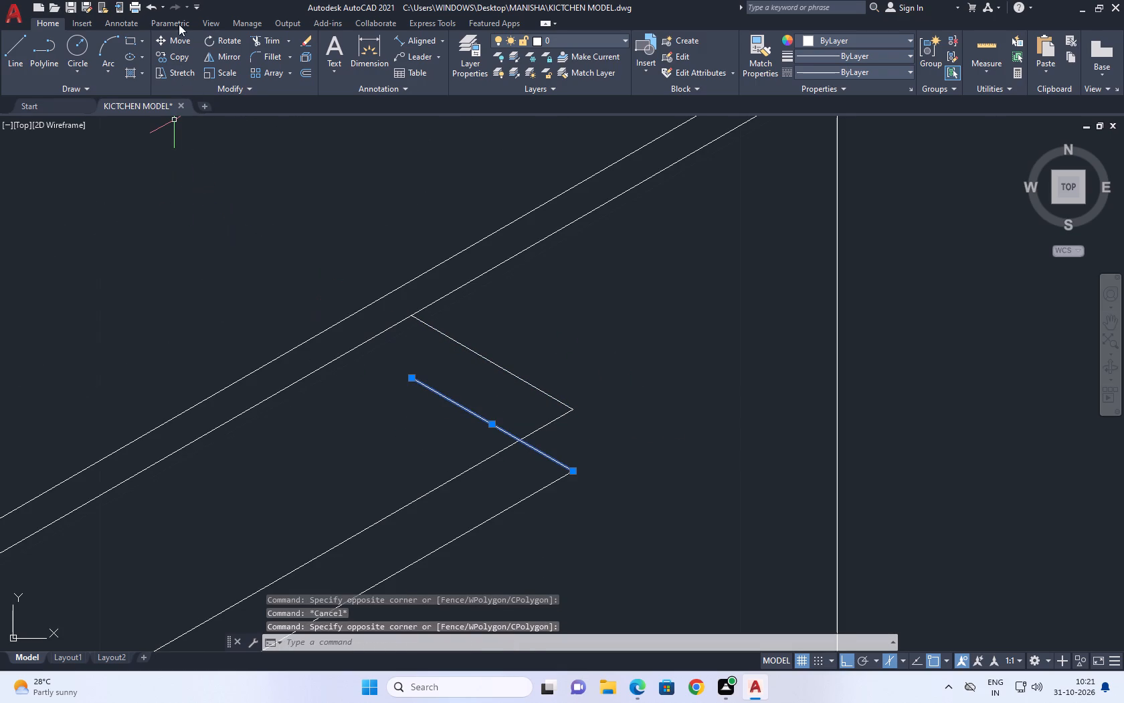
pyautogui.click(174, 37)
pyautogui.click(407, 380)
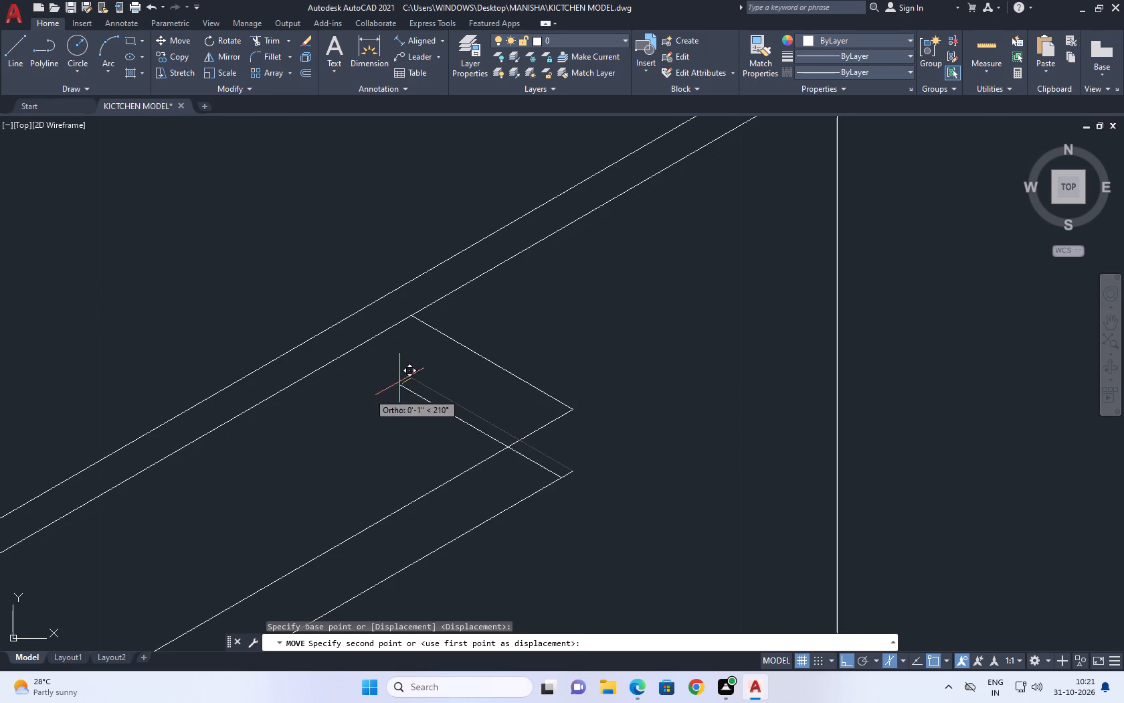
pyautogui.click(357, 399)
# Move the copied near end line inward along the handle's length, keeping its end on the lower long line.
pyautogui.moveTo(459, 343); pyautogui.dragTo(468, 372, button='middle')
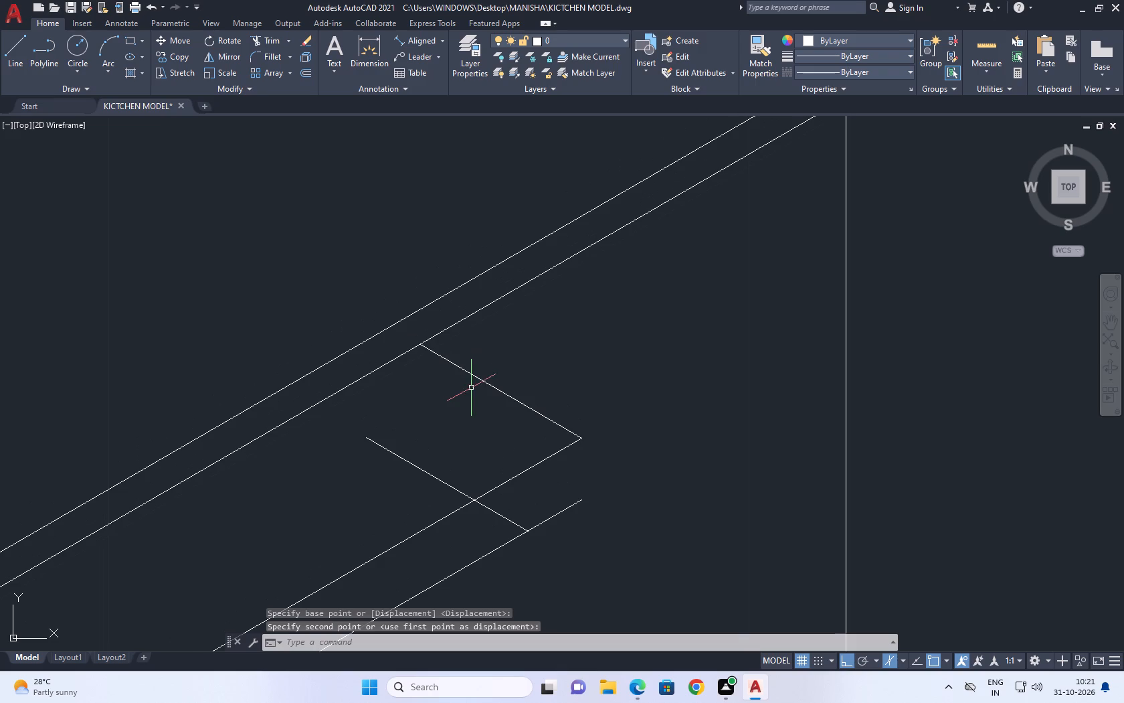
pyautogui.scroll(-3, 512, 356)
pyautogui.moveTo(382, 488); pyautogui.dragTo(503, 344, button='middle')
pyautogui.scroll(2, 182, 459)
pyautogui.click(221, 516)
pyautogui.click(219, 503)
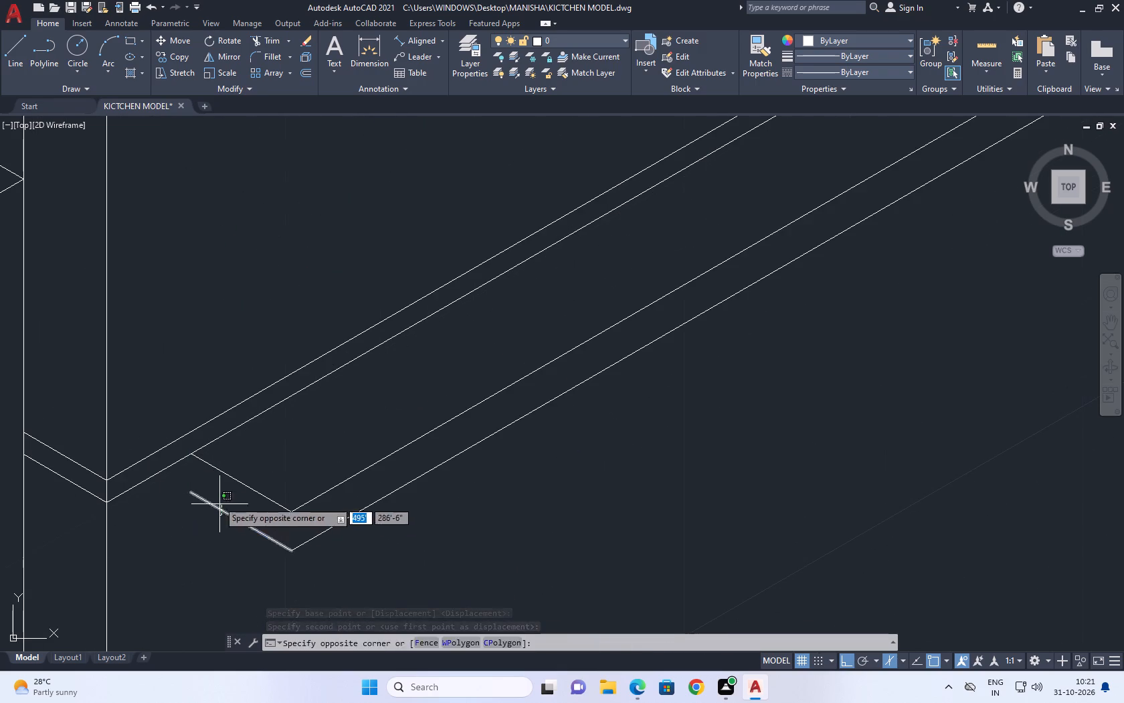
pyautogui.click(185, 37)
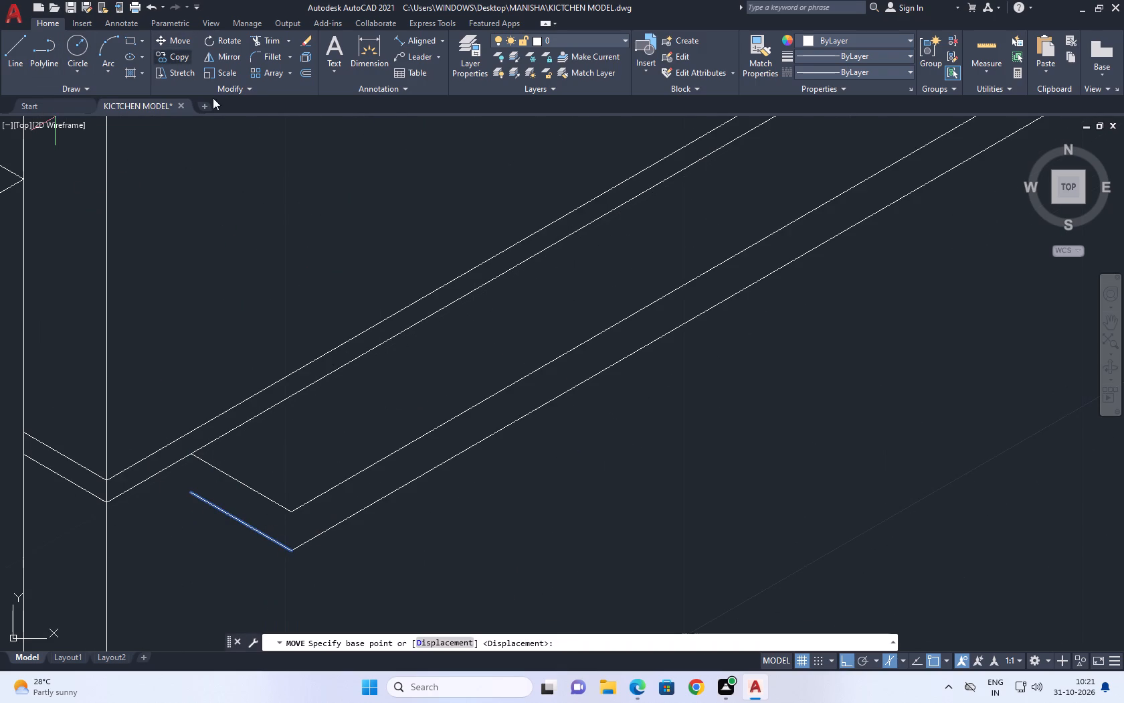
pyautogui.click(328, 533)
pyautogui.click(436, 481)
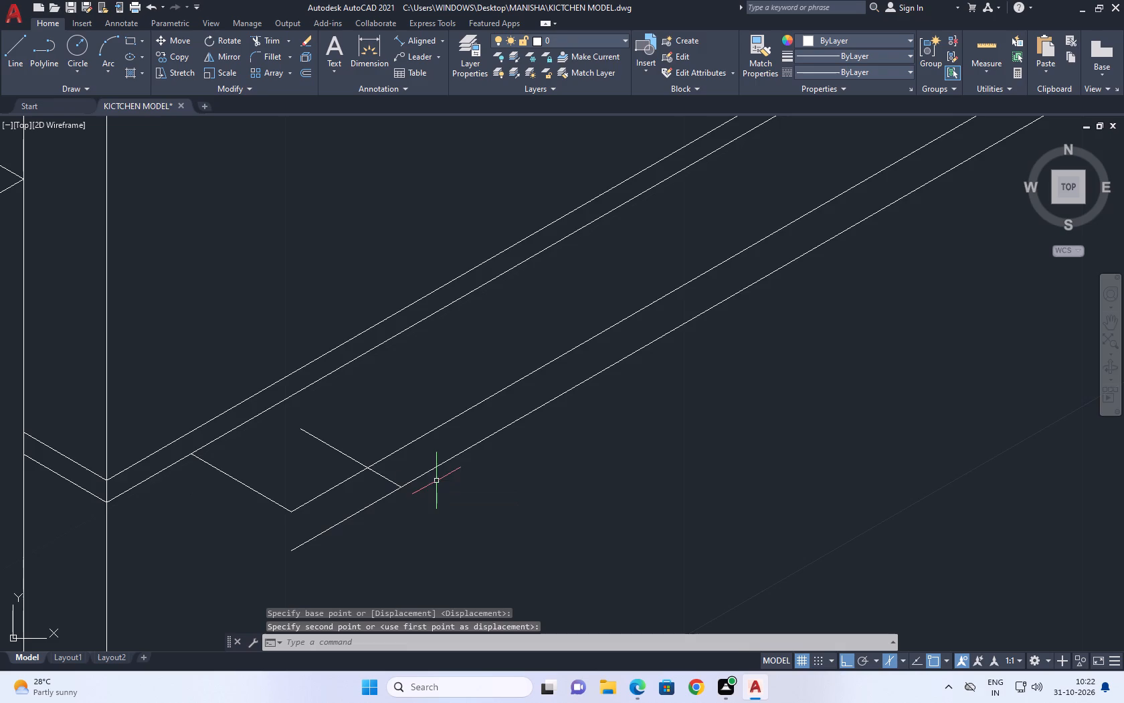
# Extend both inset short lines of the handle up to the drawer's top edge below the gap.
pyautogui.scroll(-2, 353, 426)
pyautogui.moveTo(511, 411); pyautogui.dragTo(517, 451, button='middle')
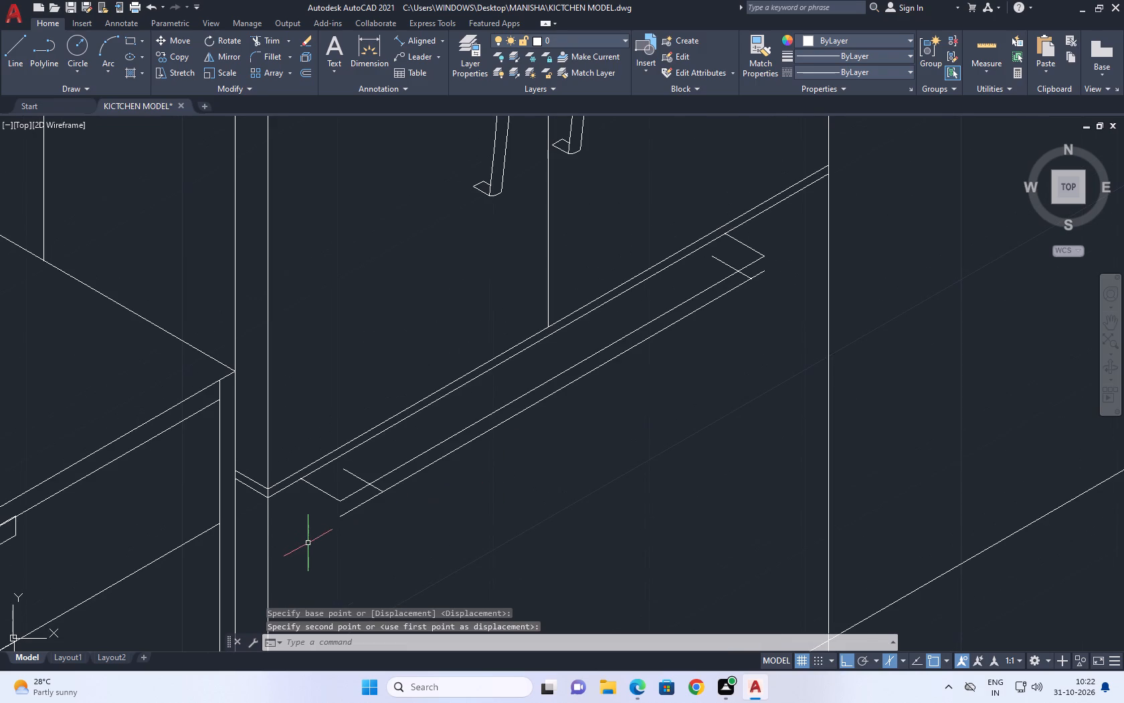
pyautogui.press('e')
pyautogui.press('x')
pyautogui.press('space')
pyautogui.click(362, 476)
pyautogui.moveTo(354, 477); pyautogui.dragTo(349, 471)
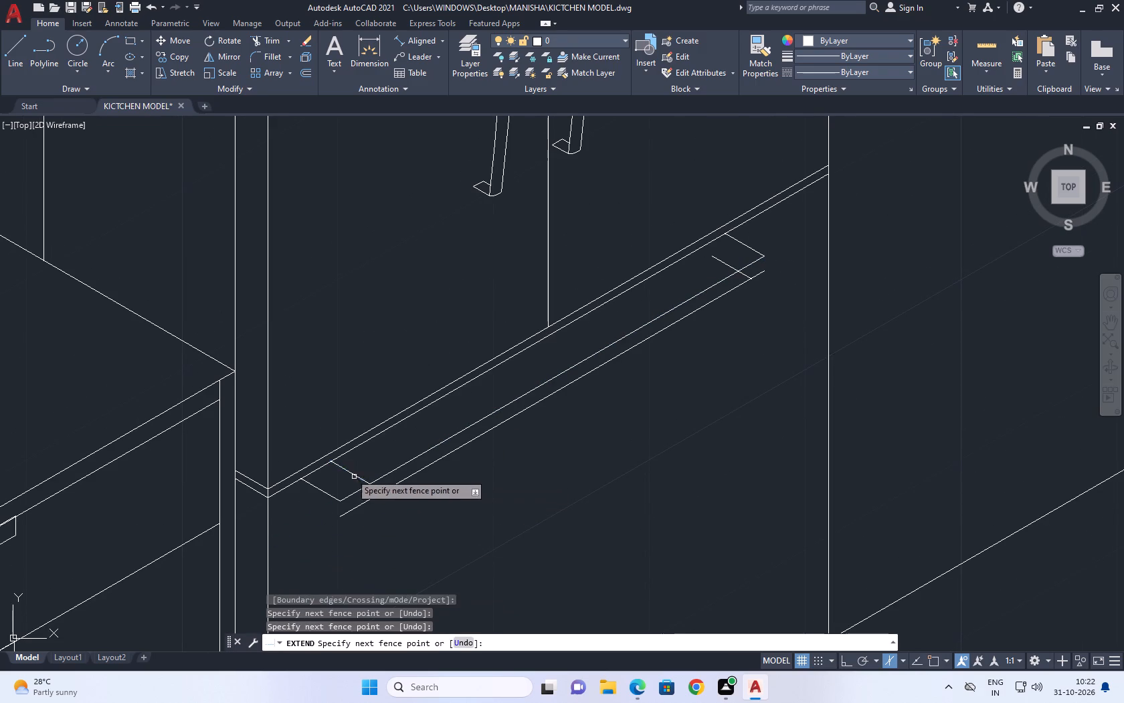
pyautogui.moveTo(349, 471); pyautogui.dragTo(347, 468)
pyautogui.click(725, 263)
pyautogui.press('space')
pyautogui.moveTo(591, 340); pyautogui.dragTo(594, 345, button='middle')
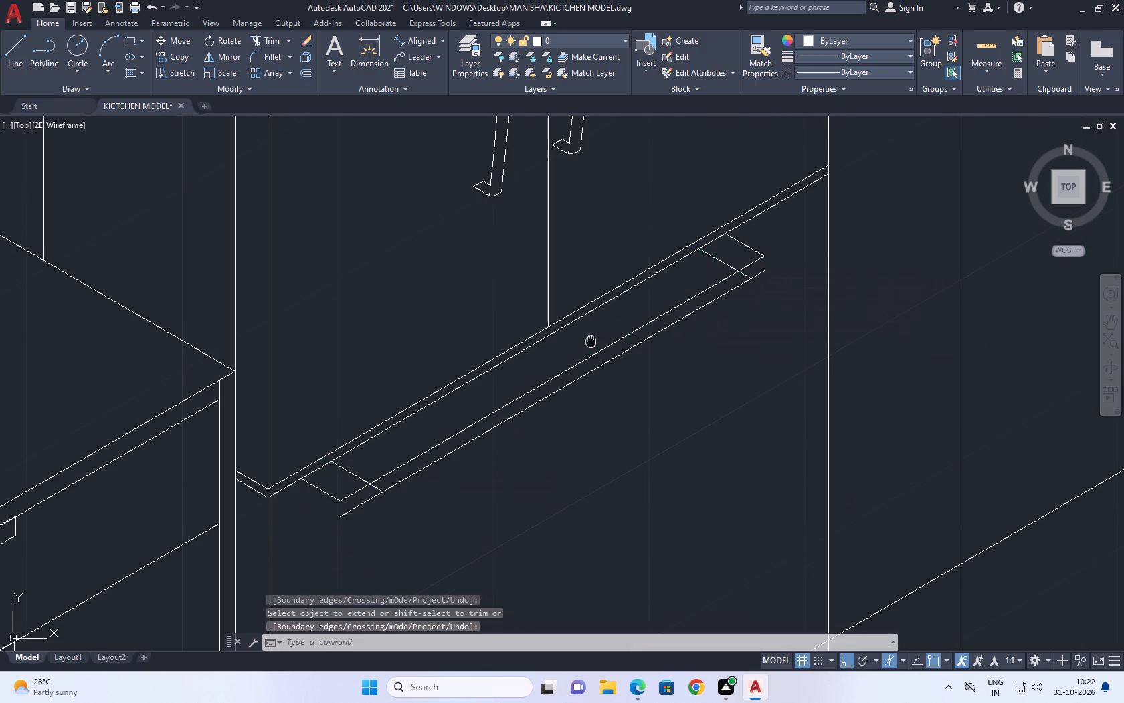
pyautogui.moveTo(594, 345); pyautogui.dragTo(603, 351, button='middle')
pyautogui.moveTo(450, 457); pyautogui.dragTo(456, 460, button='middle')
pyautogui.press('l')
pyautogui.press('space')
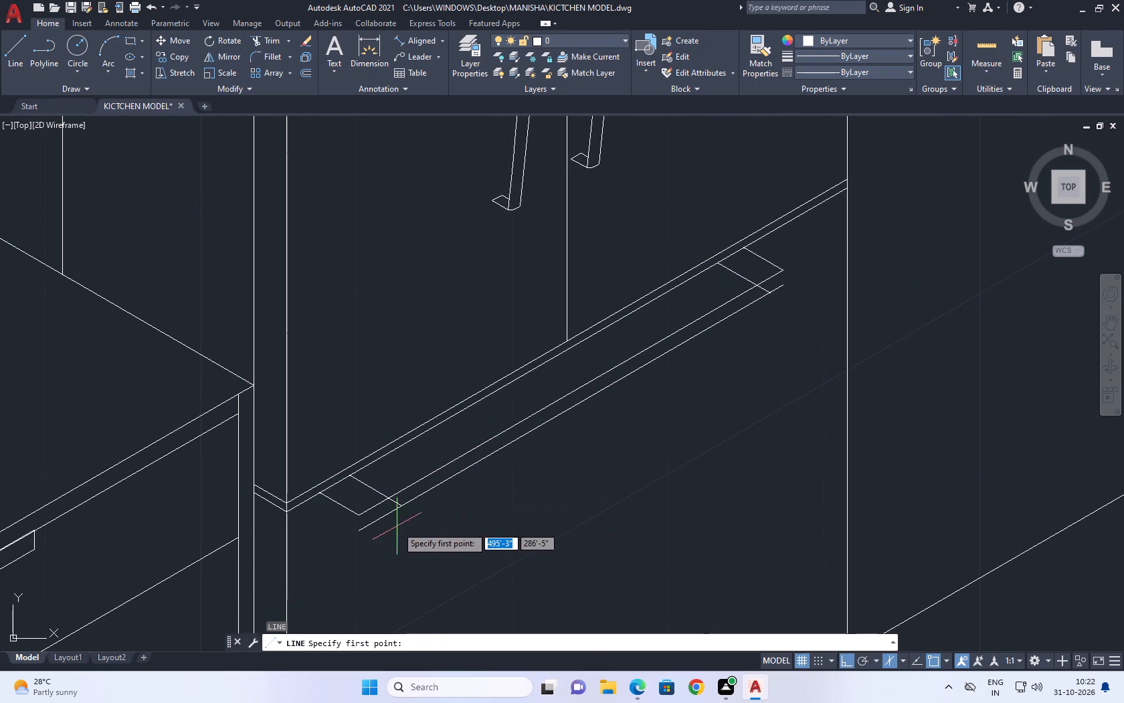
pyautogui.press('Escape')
# Trim both ends of the handle's lower long line where they overhang the inset short lines.
pyautogui.scroll(1, 373, 524)
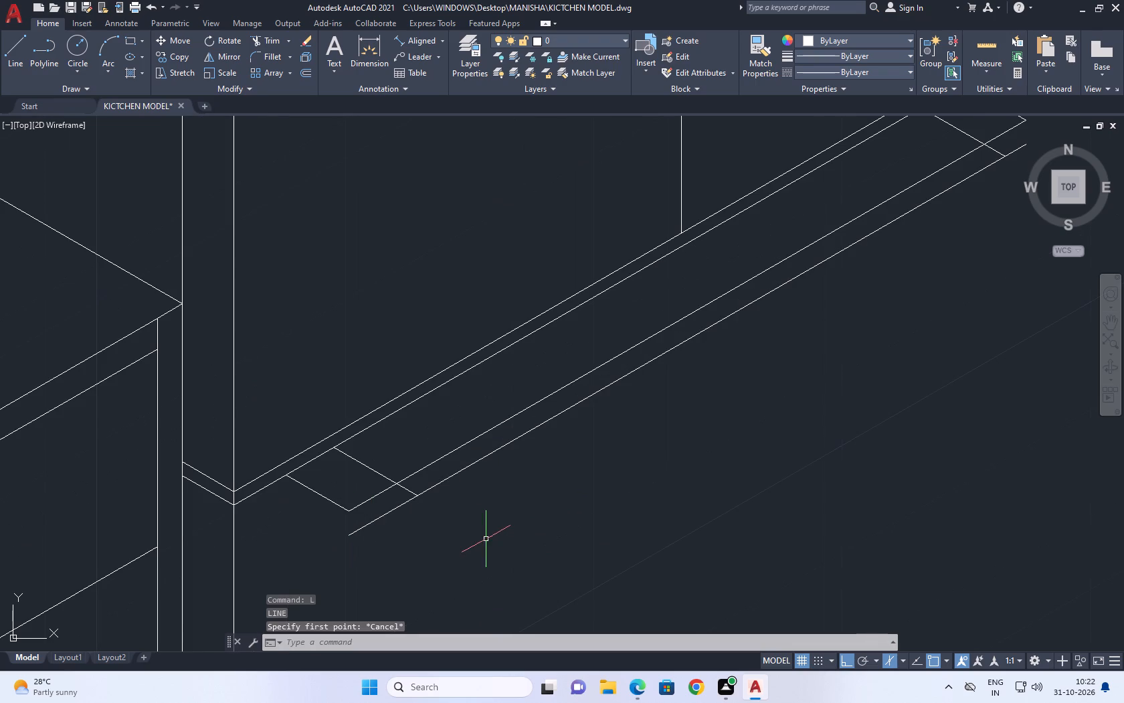
pyautogui.press('t')
pyautogui.press('r')
pyautogui.press('space')
pyautogui.click(373, 516)
pyautogui.click(377, 531)
pyautogui.scroll(-2, 435, 509)
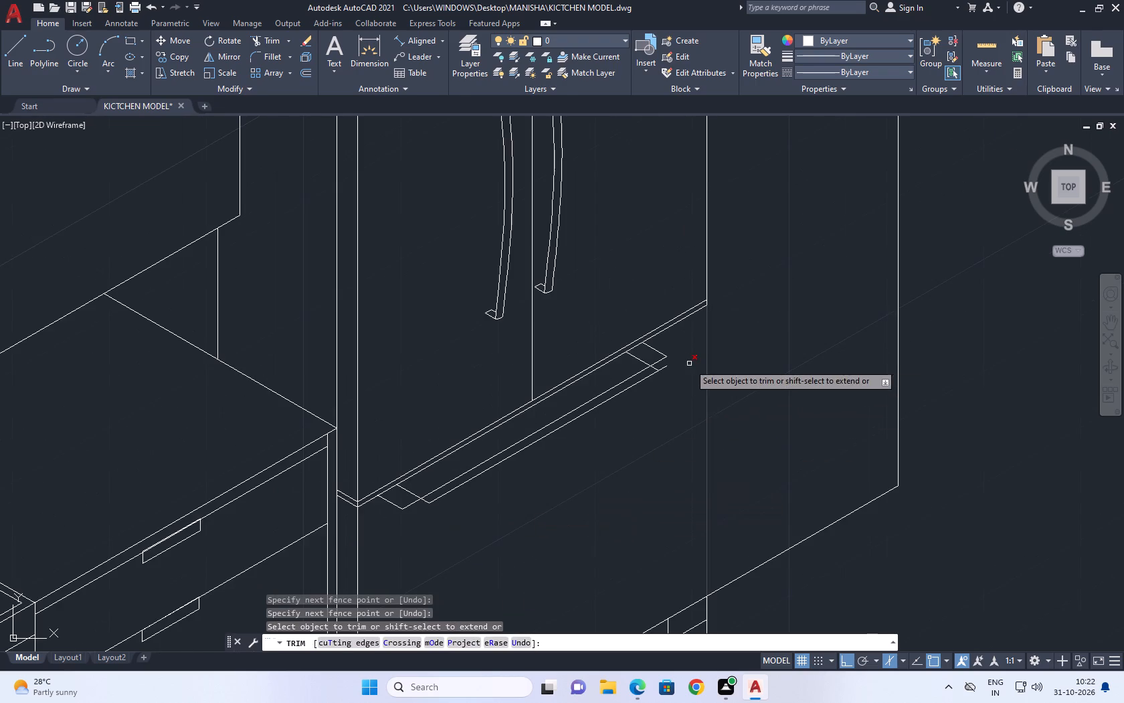
pyautogui.scroll(1, 682, 365)
pyautogui.click(651, 370)
pyautogui.press('Escape')
# Fillet the handle's outer short lines with its lower long line at both ends, using radius 0 for sharp corners.
pyautogui.moveTo(581, 364); pyautogui.dragTo(635, 387, button='middle')
pyautogui.write('F')
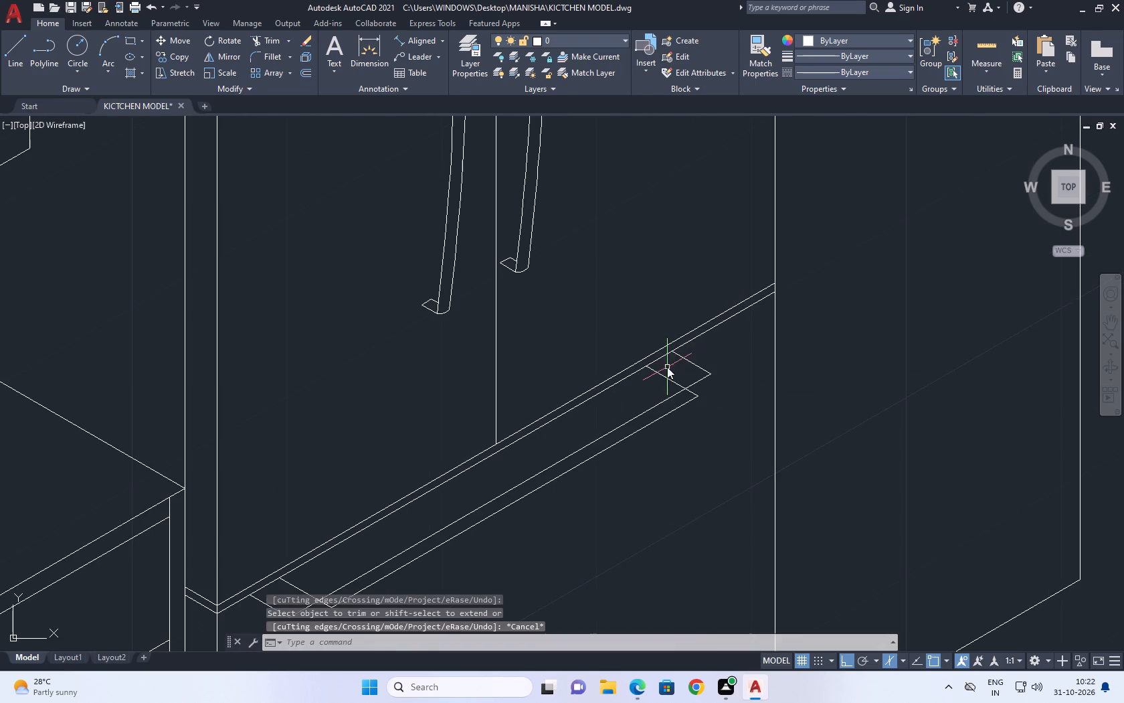
pyautogui.press('space')
pyautogui.scroll(2, 702, 380)
pyautogui.click(709, 353)
pyautogui.click(704, 354)
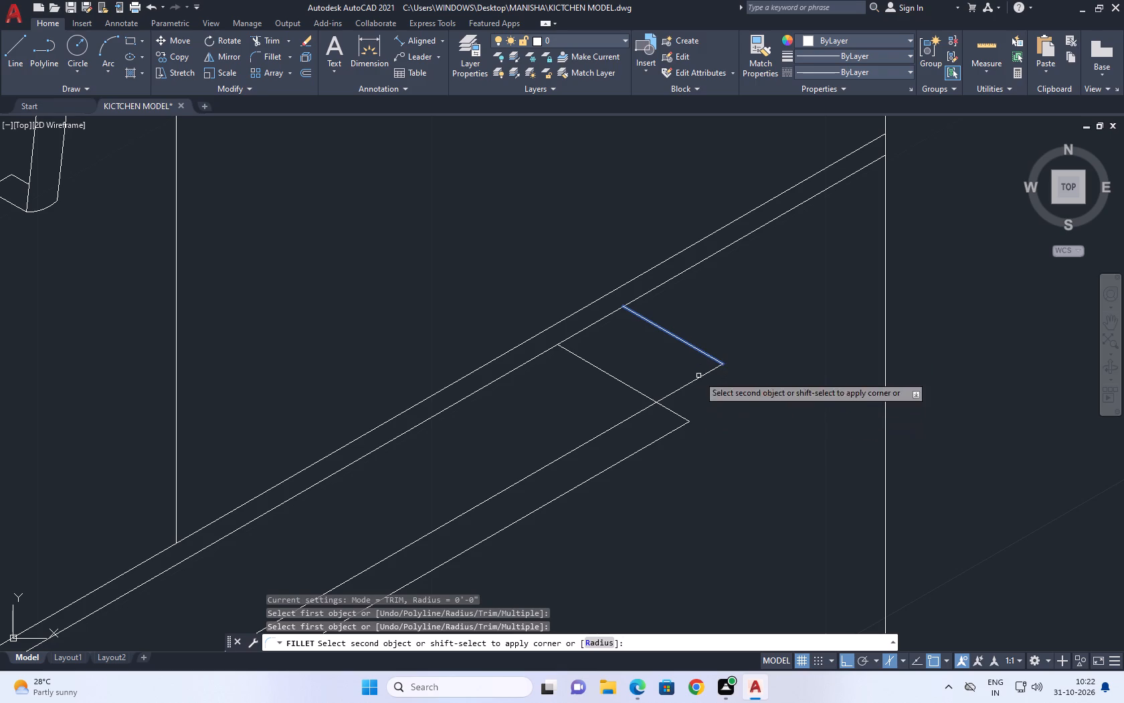
pyautogui.moveTo(678, 429); pyautogui.dragTo(699, 429)
pyautogui.scroll(-3, 751, 380)
pyautogui.press('space')
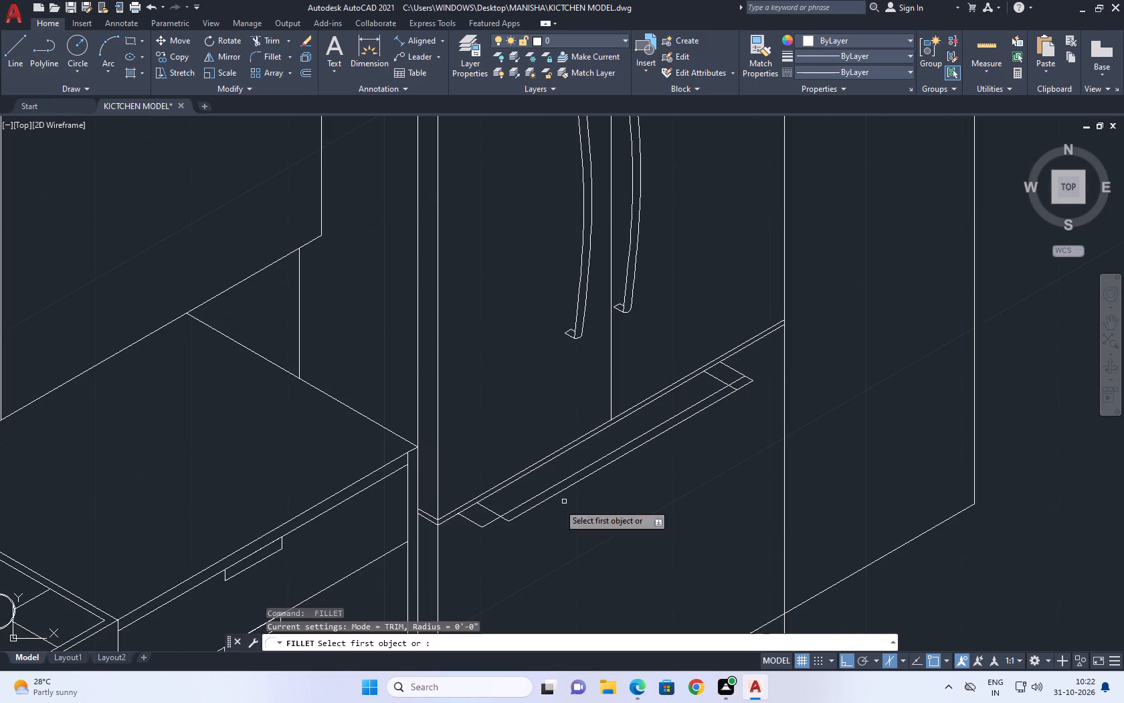
pyautogui.scroll(2, 476, 511)
pyautogui.click(569, 532)
pyautogui.moveTo(473, 506); pyautogui.dragTo(578, 445, button='middle')
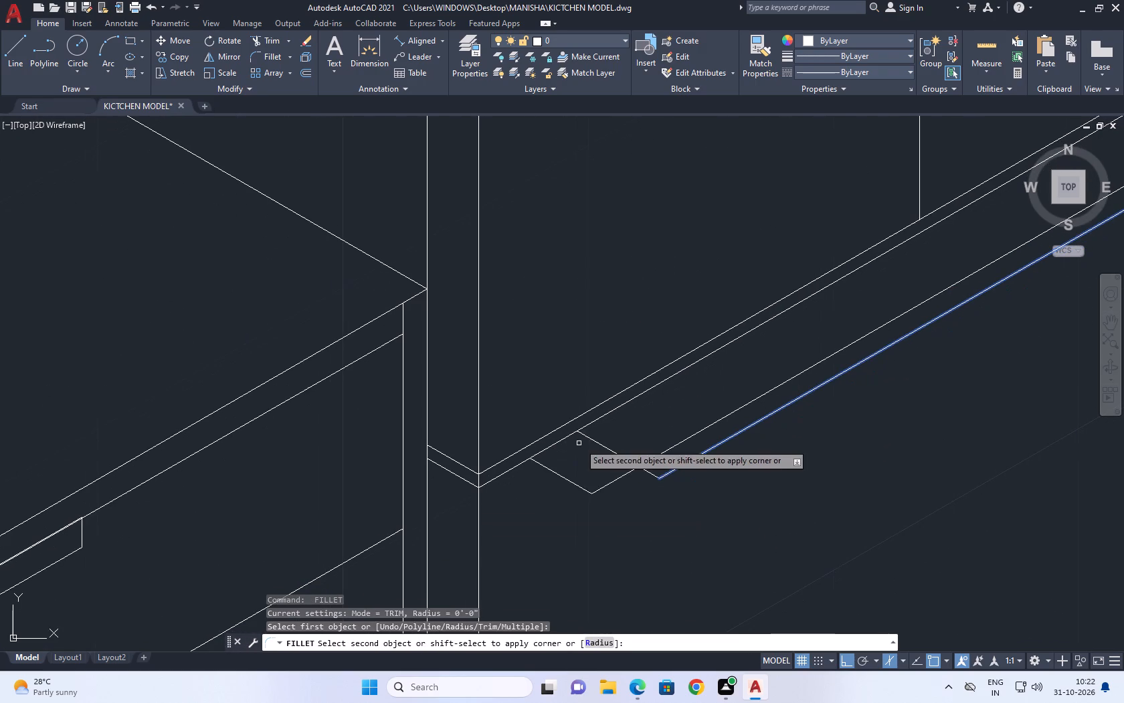
pyautogui.click(575, 485)
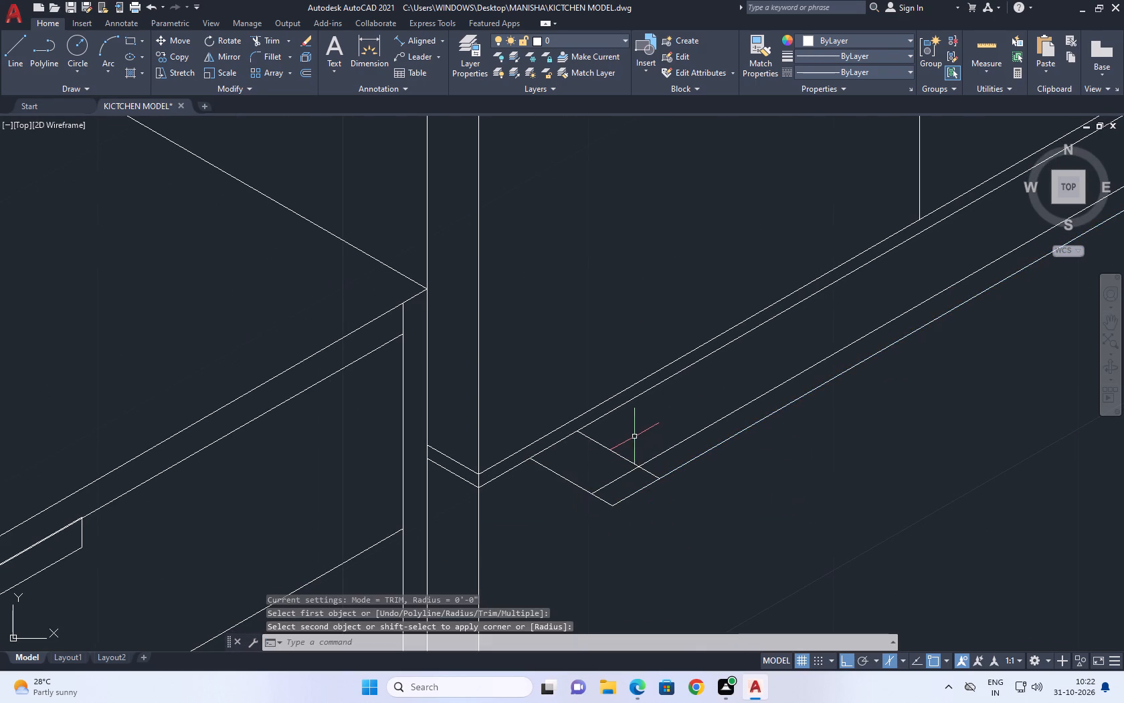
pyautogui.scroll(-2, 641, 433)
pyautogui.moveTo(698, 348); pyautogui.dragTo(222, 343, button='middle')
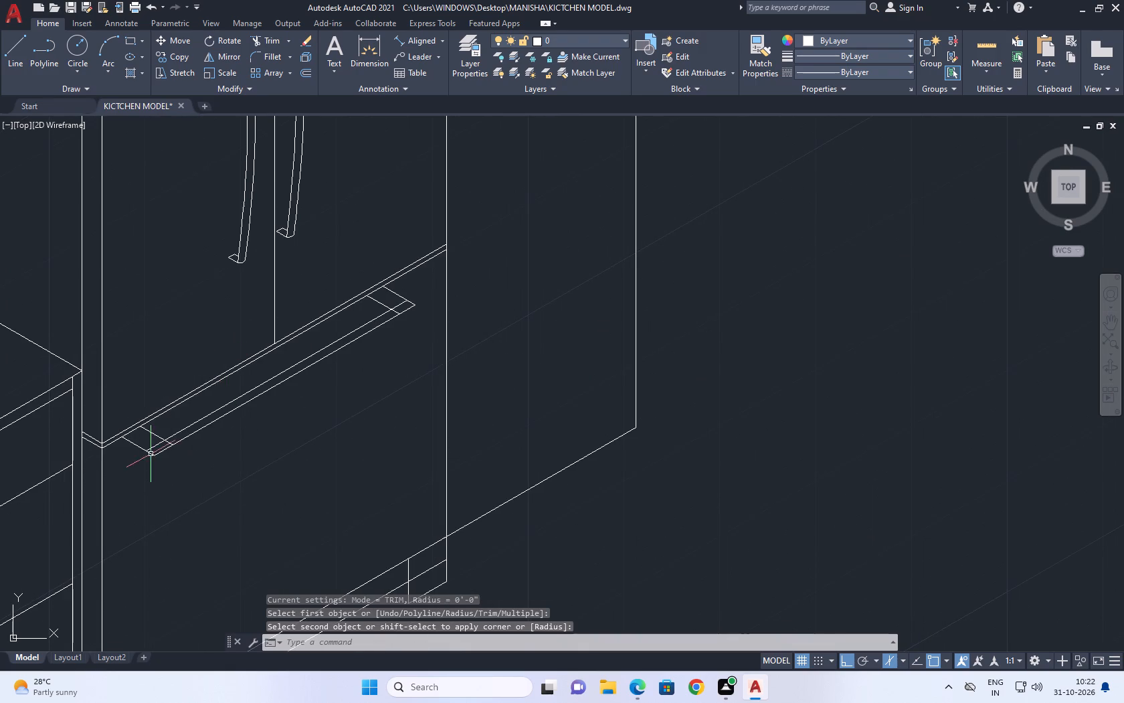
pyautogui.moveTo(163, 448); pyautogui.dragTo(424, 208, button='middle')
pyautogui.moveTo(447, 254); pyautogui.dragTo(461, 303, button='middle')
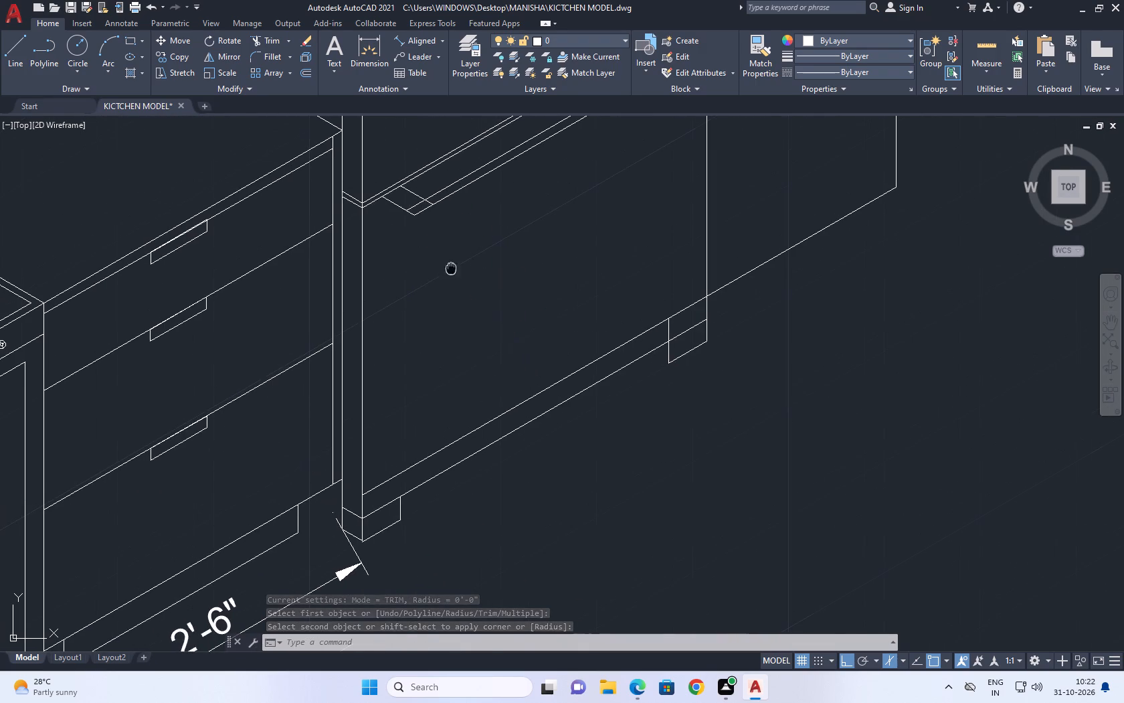
# Trim the overhanging line pieces at both ends of the drawer handle's inset outline so its corners close cleanly.
pyautogui.moveTo(461, 303); pyautogui.dragTo(513, 419, button='middle')
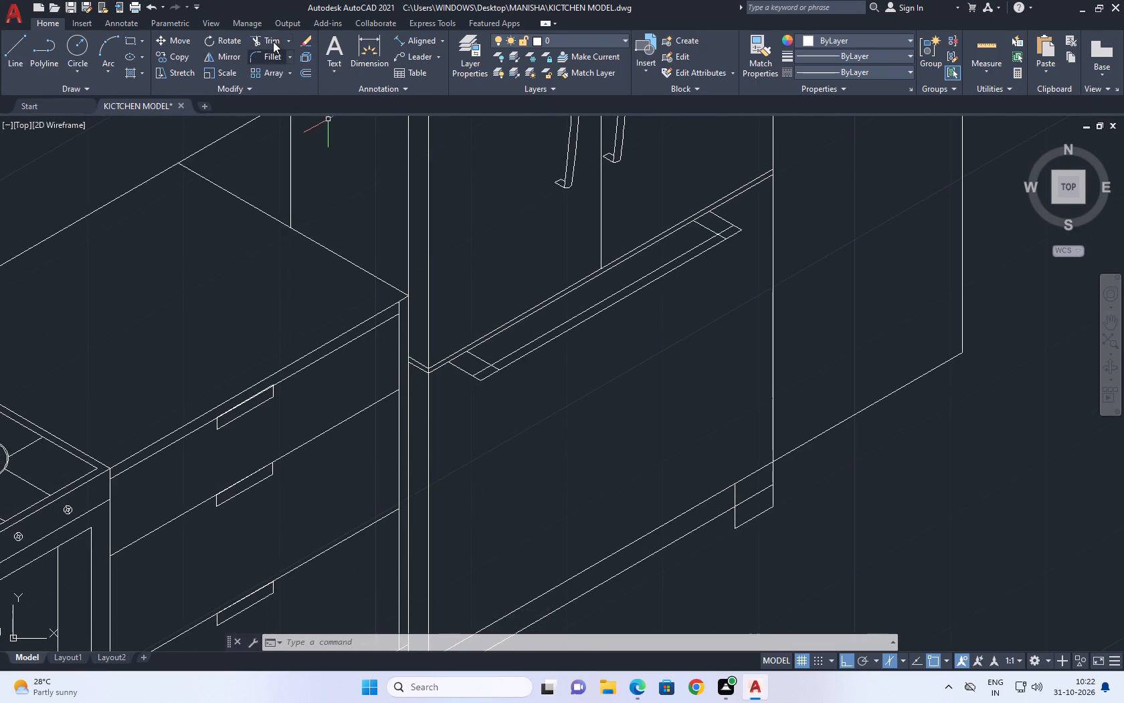
pyautogui.click(273, 42)
pyautogui.scroll(4, 464, 385)
pyautogui.click(613, 293)
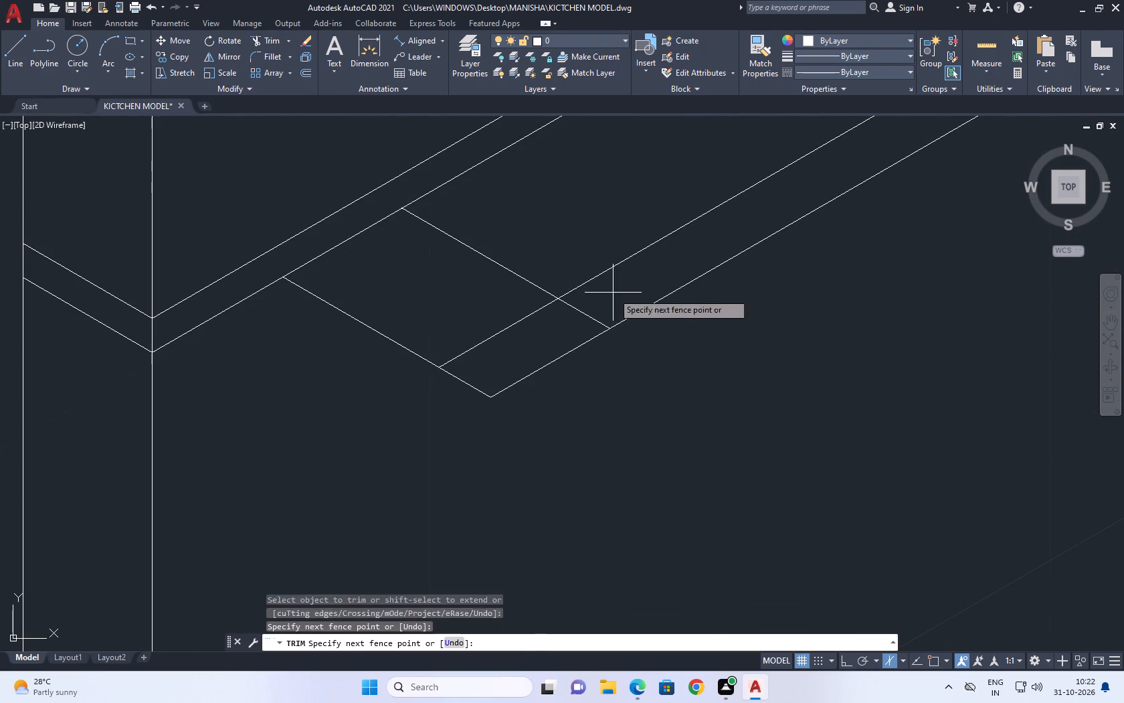
pyautogui.click(507, 311)
pyautogui.scroll(-3, 525, 310)
pyautogui.moveTo(597, 279); pyautogui.dragTo(539, 437, button='middle')
pyautogui.scroll(2, 800, 248)
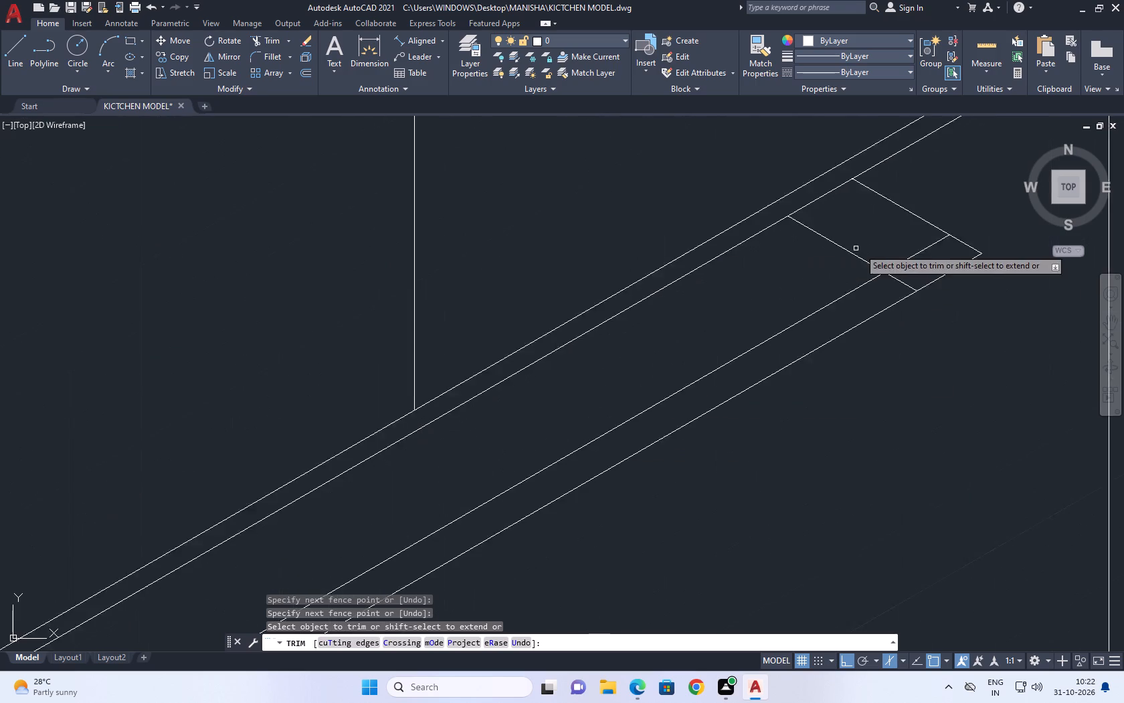
pyautogui.scroll(1, 860, 248)
pyautogui.click(908, 228)
pyautogui.click(906, 311)
pyautogui.rightClick(692, 305)
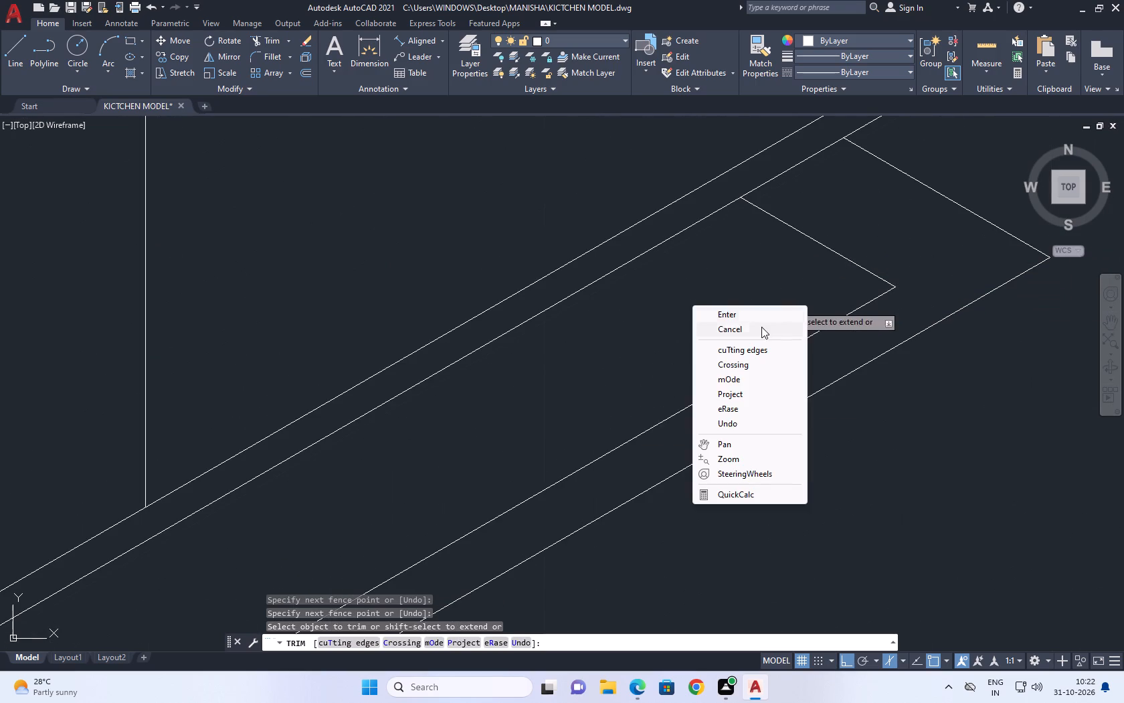
pyautogui.click(760, 328)
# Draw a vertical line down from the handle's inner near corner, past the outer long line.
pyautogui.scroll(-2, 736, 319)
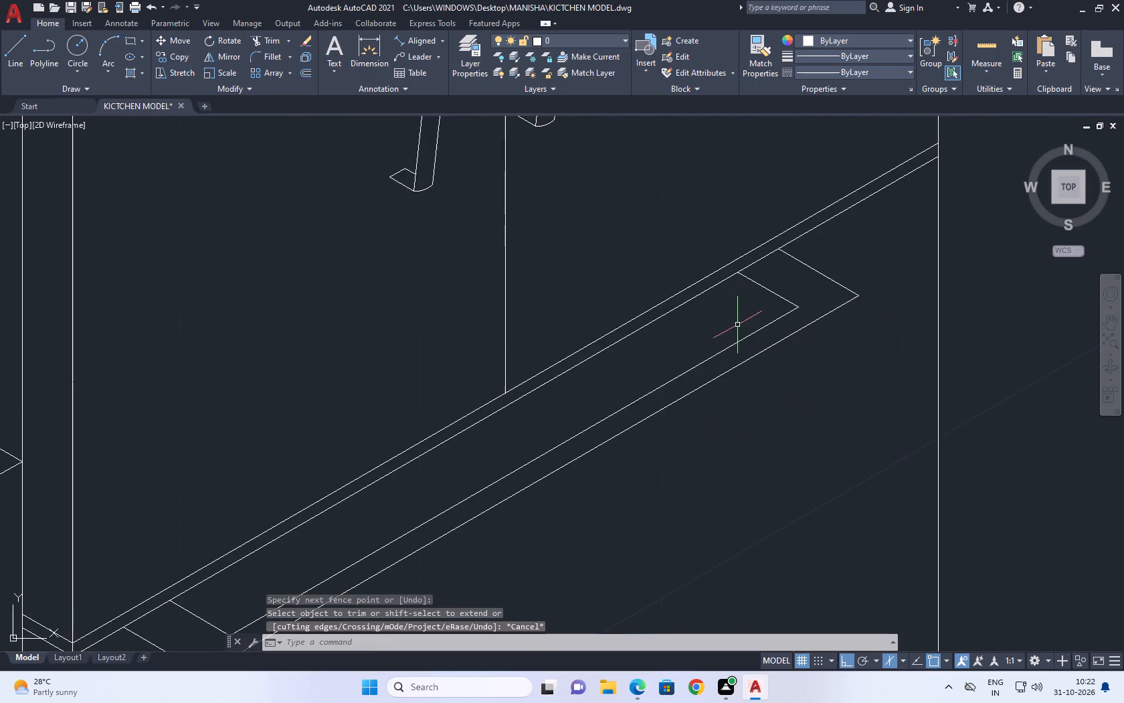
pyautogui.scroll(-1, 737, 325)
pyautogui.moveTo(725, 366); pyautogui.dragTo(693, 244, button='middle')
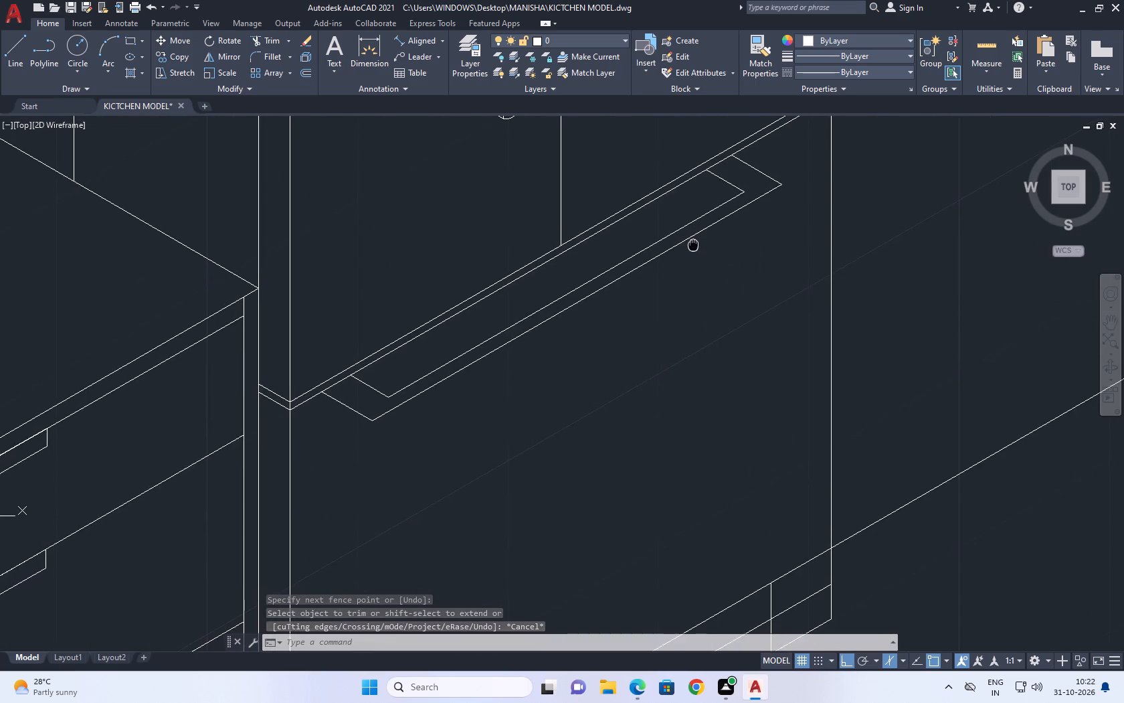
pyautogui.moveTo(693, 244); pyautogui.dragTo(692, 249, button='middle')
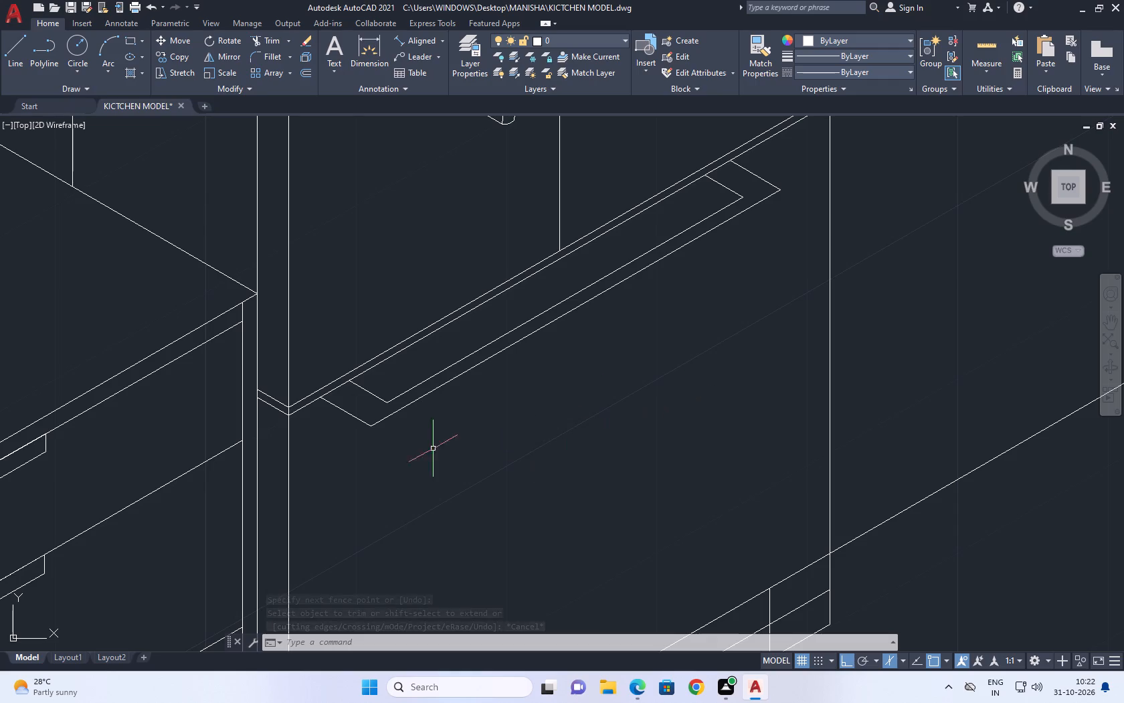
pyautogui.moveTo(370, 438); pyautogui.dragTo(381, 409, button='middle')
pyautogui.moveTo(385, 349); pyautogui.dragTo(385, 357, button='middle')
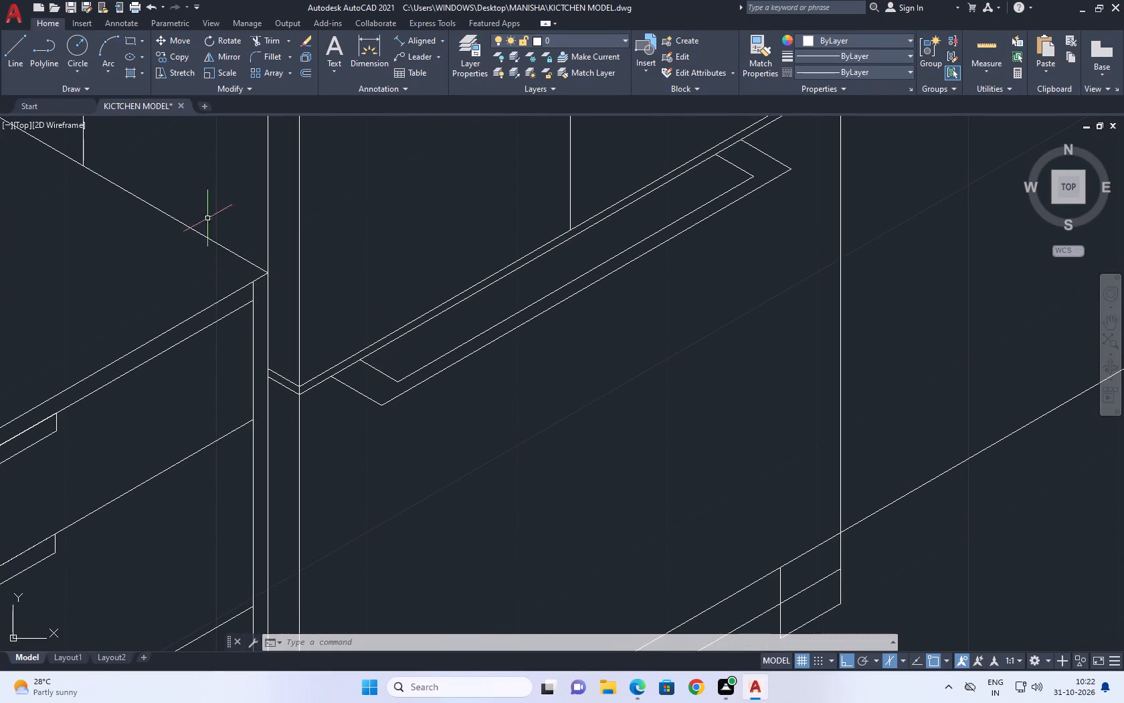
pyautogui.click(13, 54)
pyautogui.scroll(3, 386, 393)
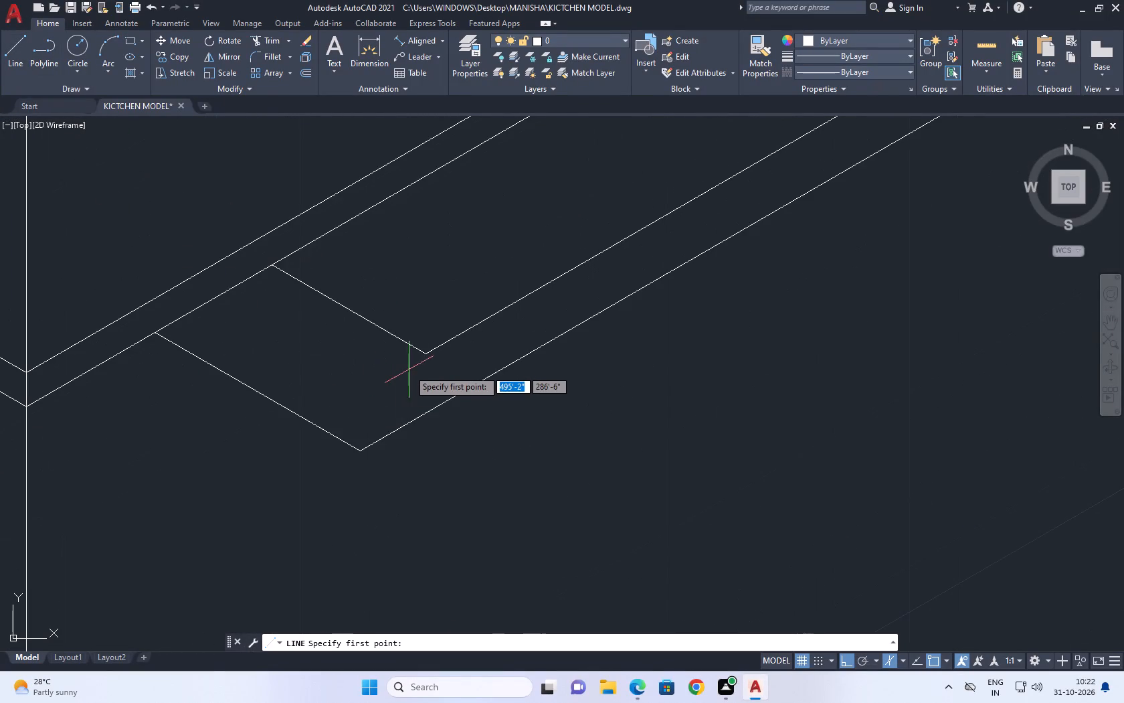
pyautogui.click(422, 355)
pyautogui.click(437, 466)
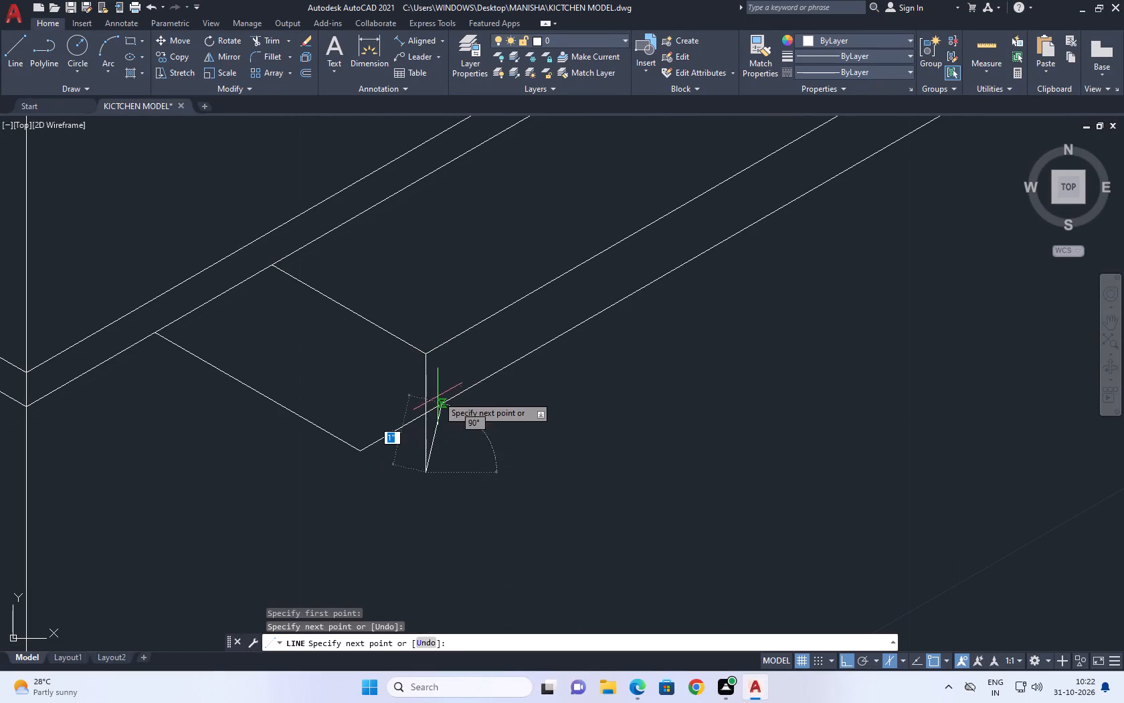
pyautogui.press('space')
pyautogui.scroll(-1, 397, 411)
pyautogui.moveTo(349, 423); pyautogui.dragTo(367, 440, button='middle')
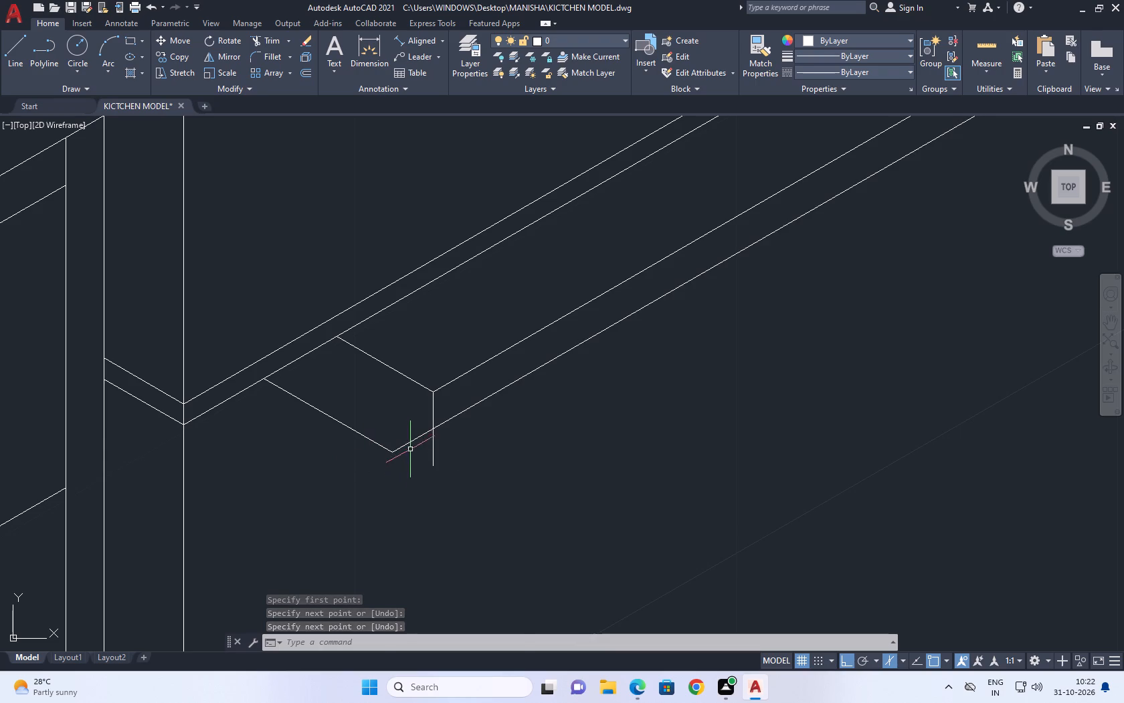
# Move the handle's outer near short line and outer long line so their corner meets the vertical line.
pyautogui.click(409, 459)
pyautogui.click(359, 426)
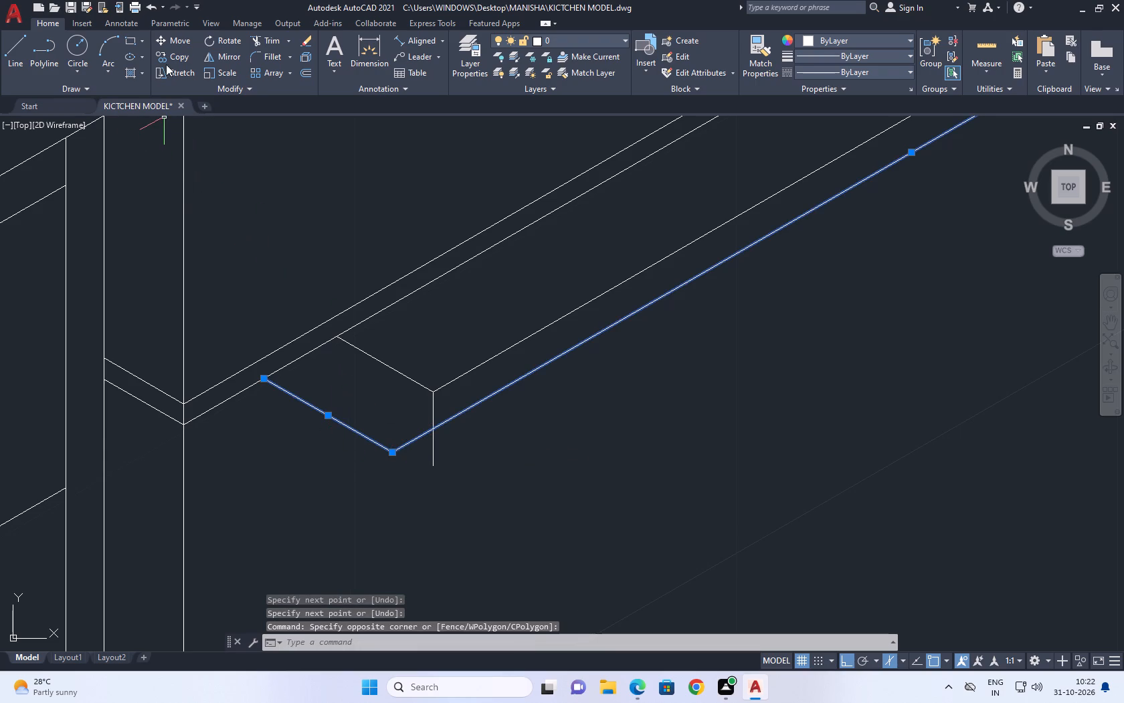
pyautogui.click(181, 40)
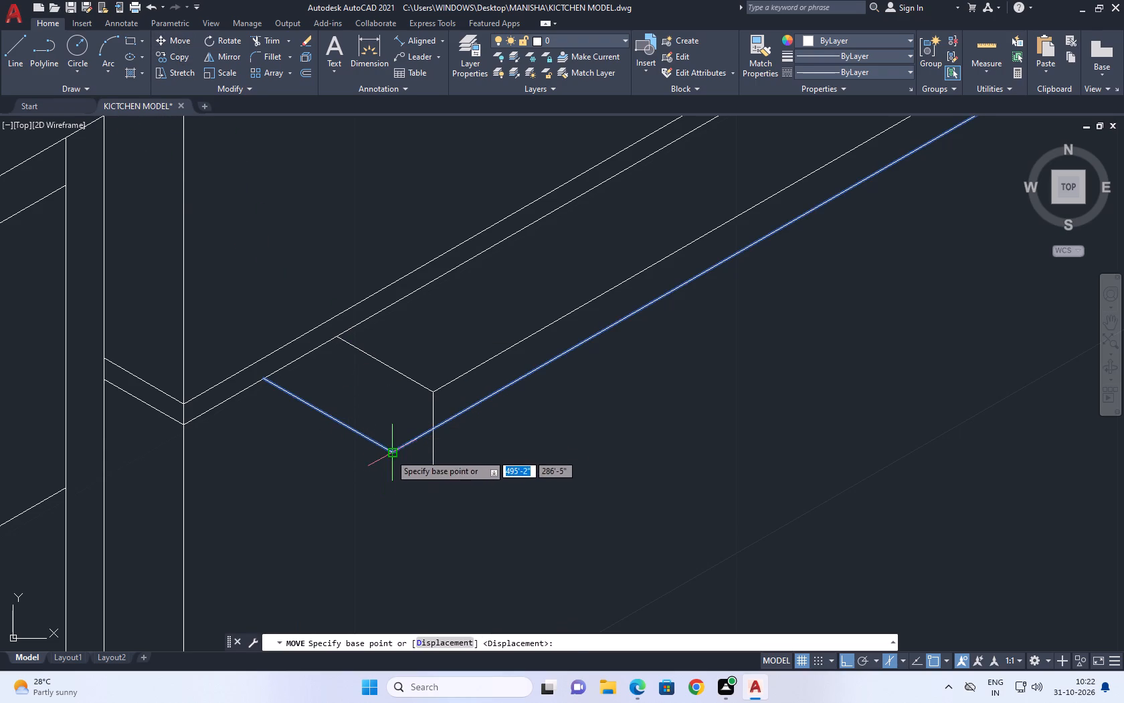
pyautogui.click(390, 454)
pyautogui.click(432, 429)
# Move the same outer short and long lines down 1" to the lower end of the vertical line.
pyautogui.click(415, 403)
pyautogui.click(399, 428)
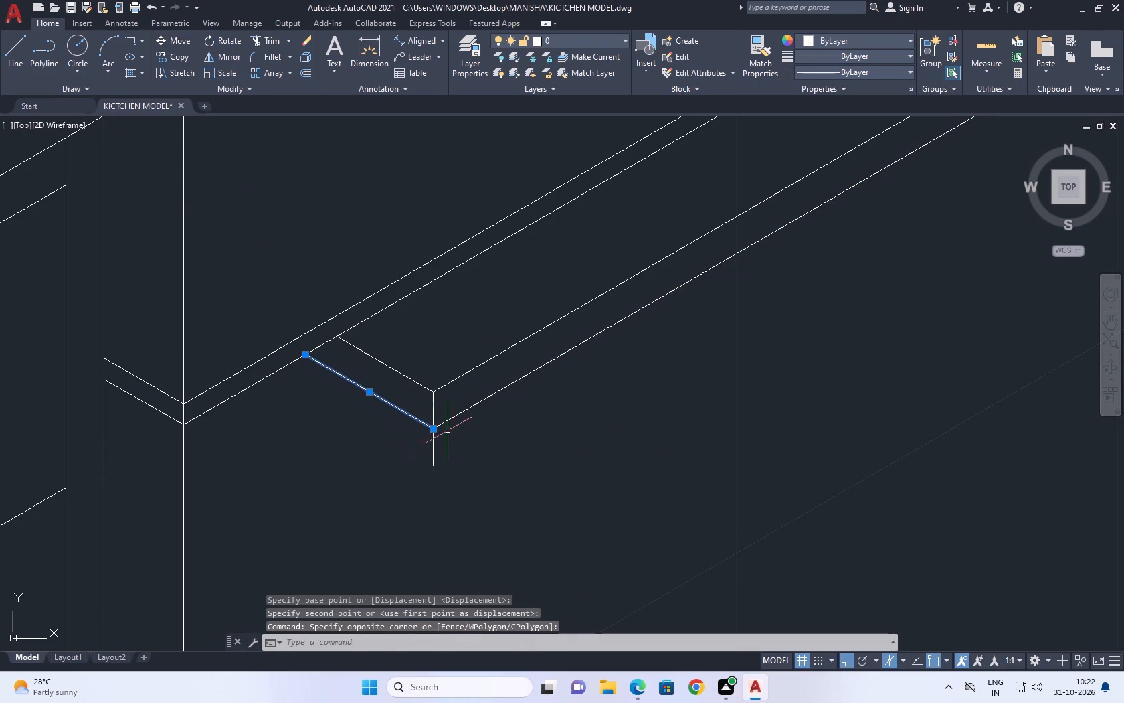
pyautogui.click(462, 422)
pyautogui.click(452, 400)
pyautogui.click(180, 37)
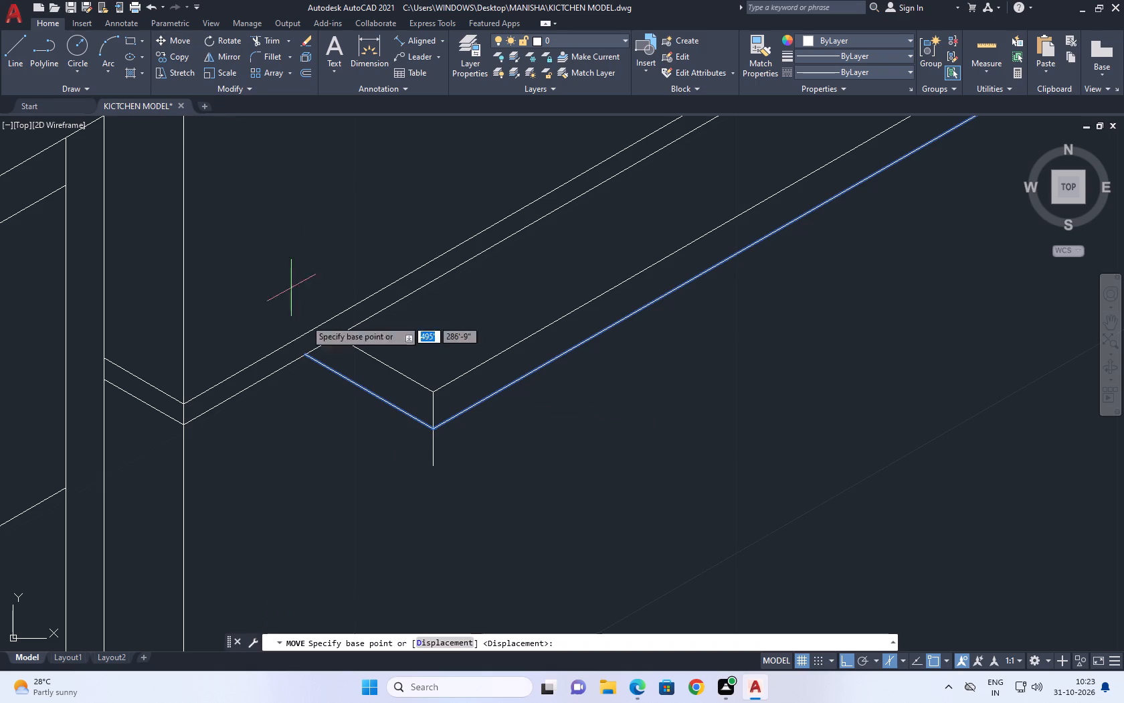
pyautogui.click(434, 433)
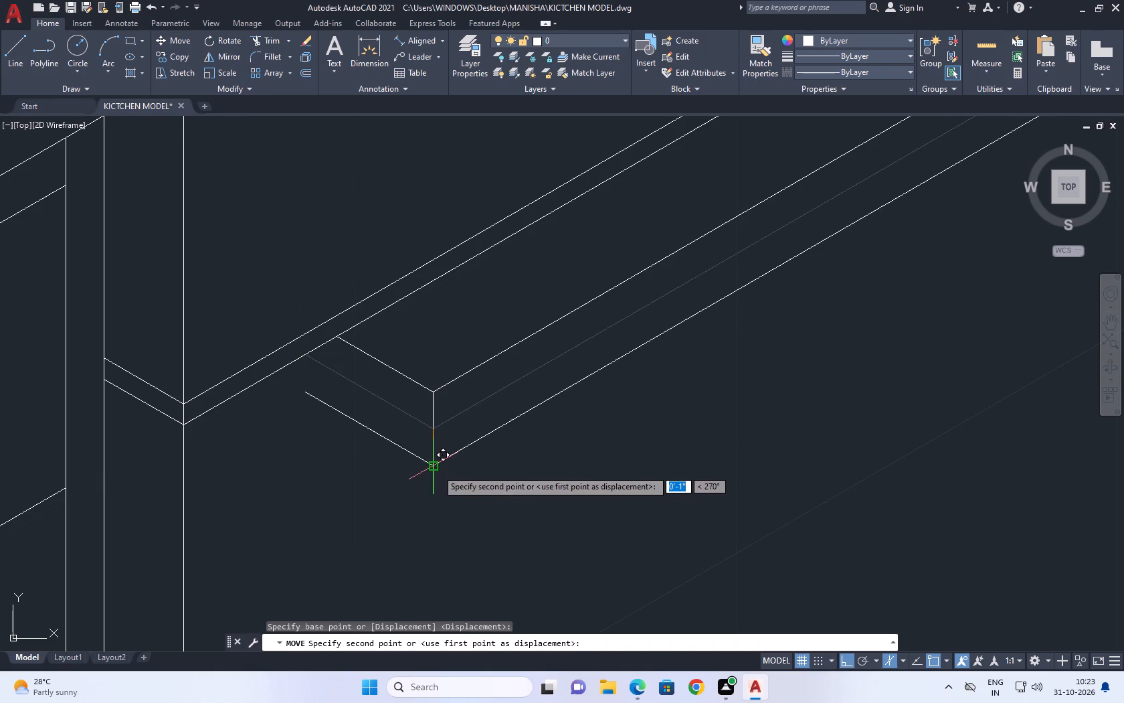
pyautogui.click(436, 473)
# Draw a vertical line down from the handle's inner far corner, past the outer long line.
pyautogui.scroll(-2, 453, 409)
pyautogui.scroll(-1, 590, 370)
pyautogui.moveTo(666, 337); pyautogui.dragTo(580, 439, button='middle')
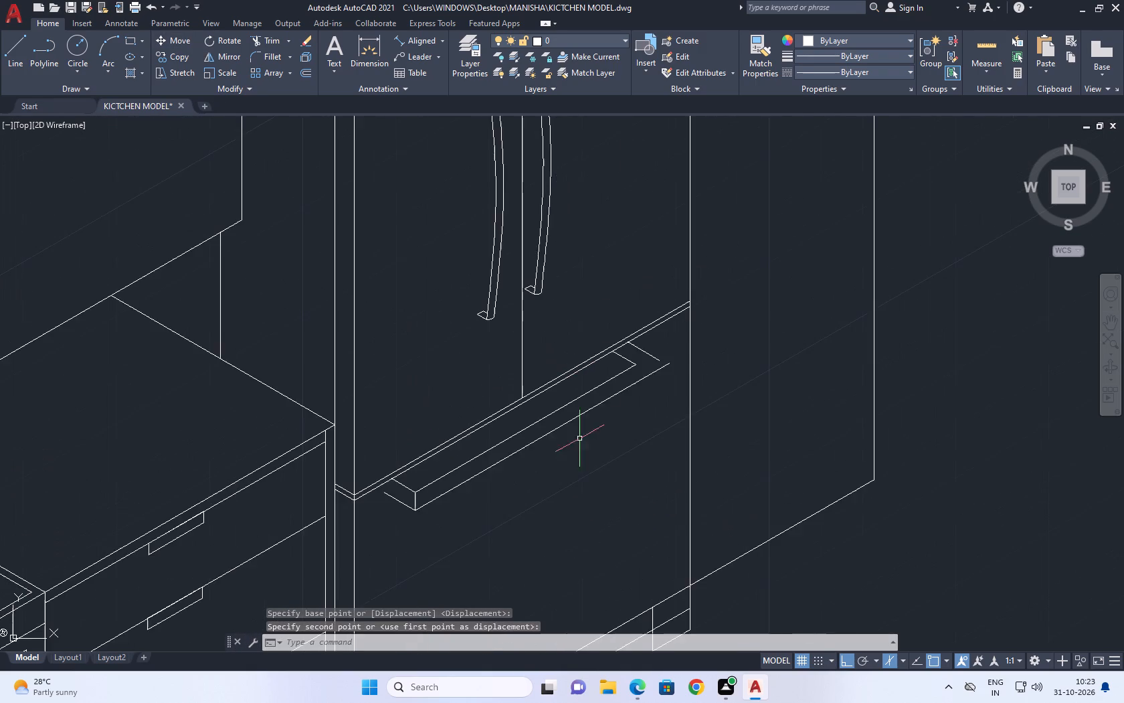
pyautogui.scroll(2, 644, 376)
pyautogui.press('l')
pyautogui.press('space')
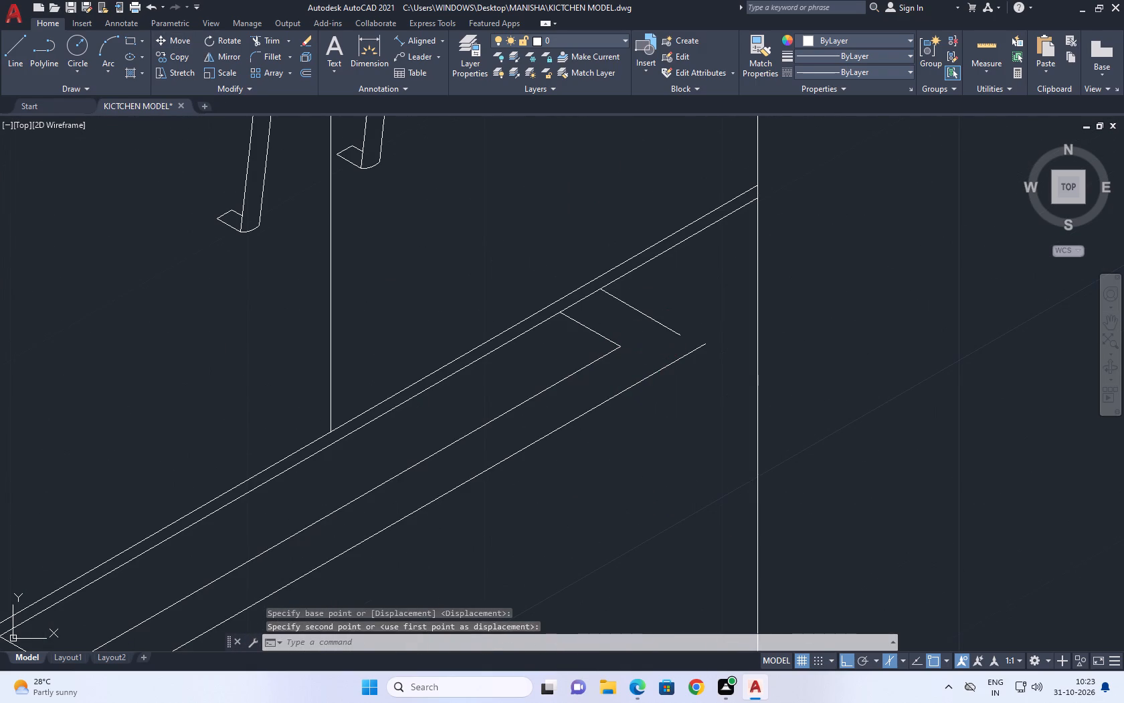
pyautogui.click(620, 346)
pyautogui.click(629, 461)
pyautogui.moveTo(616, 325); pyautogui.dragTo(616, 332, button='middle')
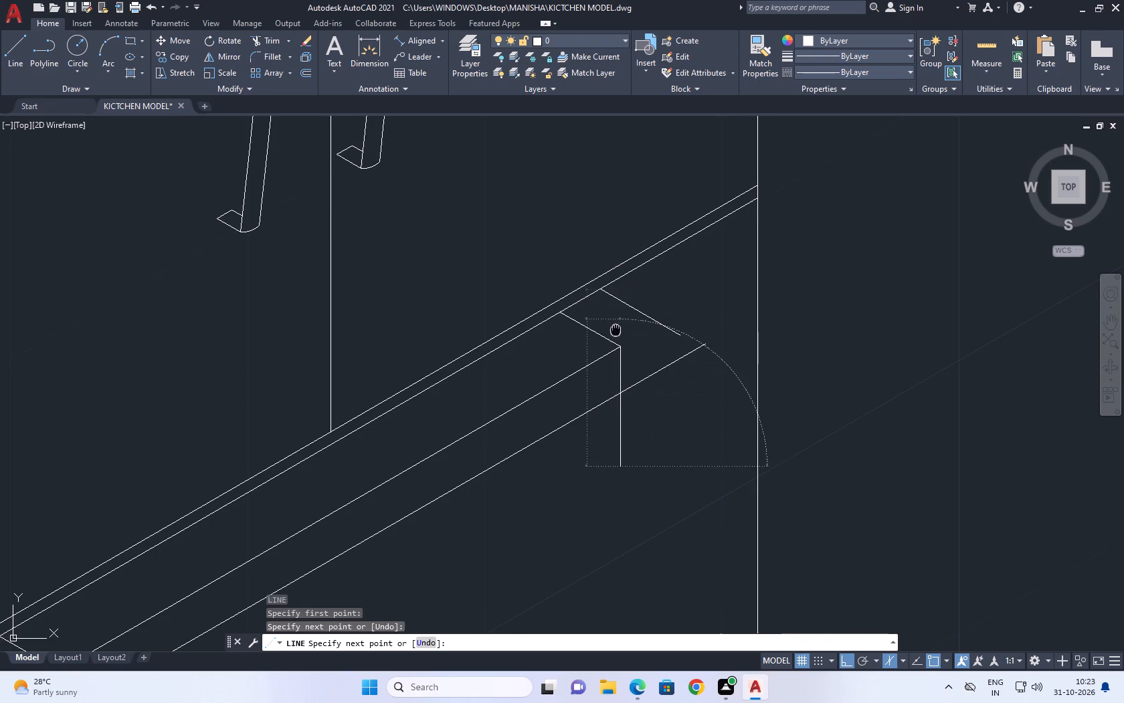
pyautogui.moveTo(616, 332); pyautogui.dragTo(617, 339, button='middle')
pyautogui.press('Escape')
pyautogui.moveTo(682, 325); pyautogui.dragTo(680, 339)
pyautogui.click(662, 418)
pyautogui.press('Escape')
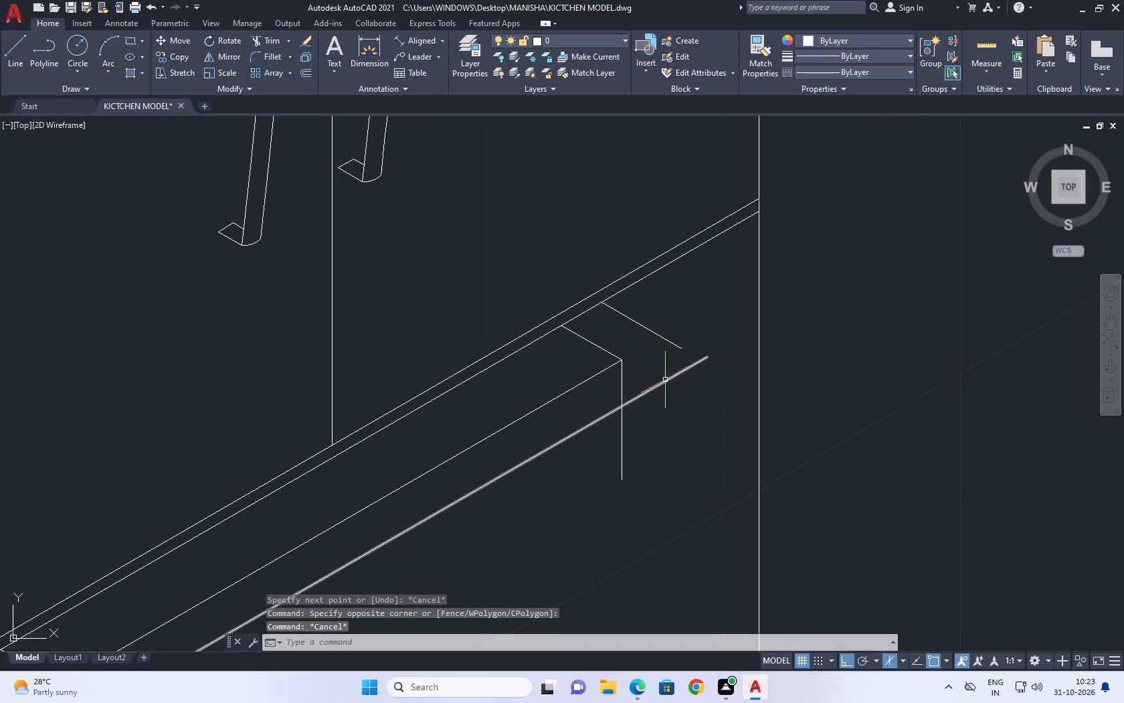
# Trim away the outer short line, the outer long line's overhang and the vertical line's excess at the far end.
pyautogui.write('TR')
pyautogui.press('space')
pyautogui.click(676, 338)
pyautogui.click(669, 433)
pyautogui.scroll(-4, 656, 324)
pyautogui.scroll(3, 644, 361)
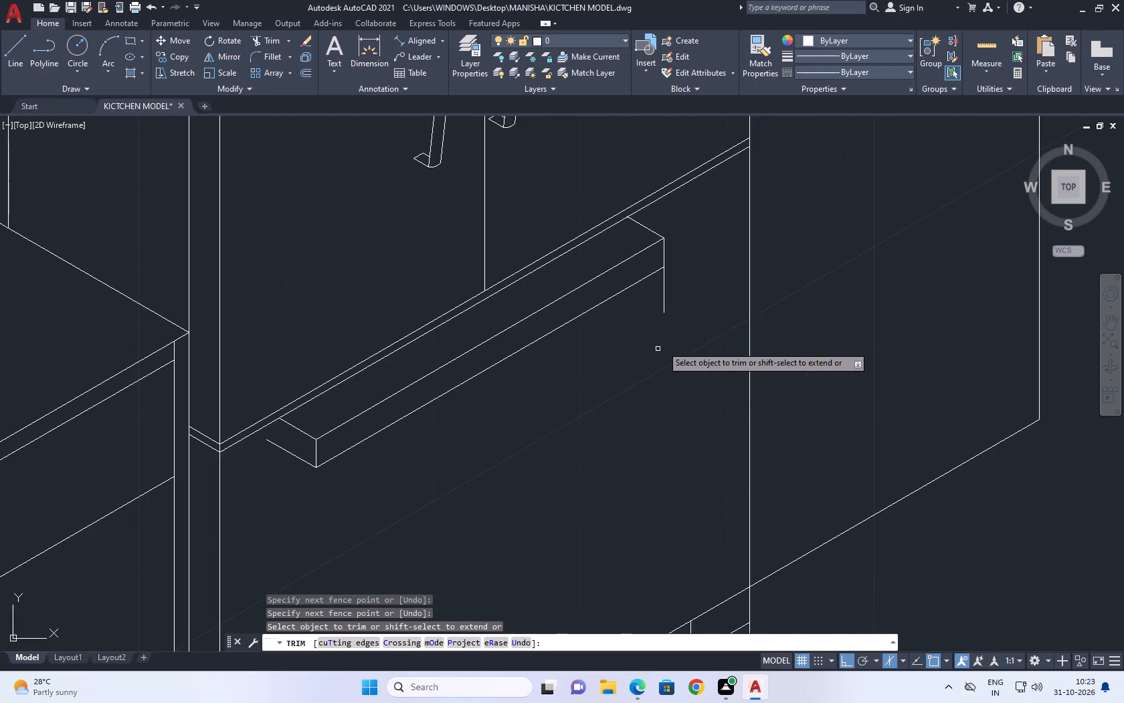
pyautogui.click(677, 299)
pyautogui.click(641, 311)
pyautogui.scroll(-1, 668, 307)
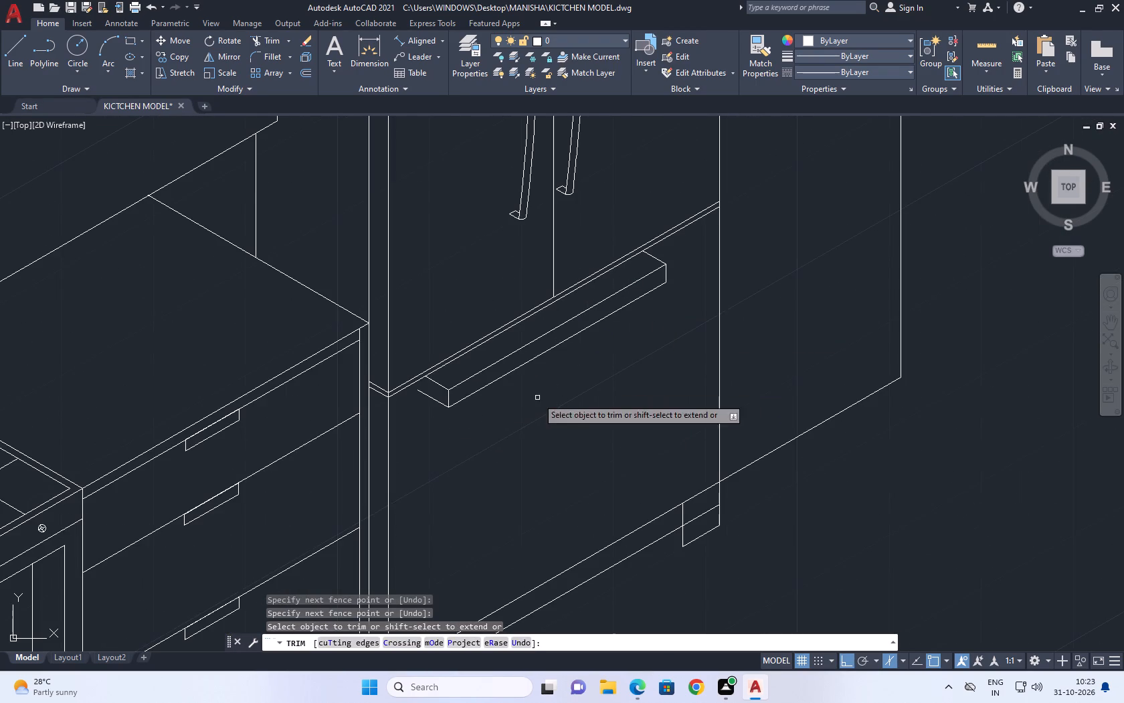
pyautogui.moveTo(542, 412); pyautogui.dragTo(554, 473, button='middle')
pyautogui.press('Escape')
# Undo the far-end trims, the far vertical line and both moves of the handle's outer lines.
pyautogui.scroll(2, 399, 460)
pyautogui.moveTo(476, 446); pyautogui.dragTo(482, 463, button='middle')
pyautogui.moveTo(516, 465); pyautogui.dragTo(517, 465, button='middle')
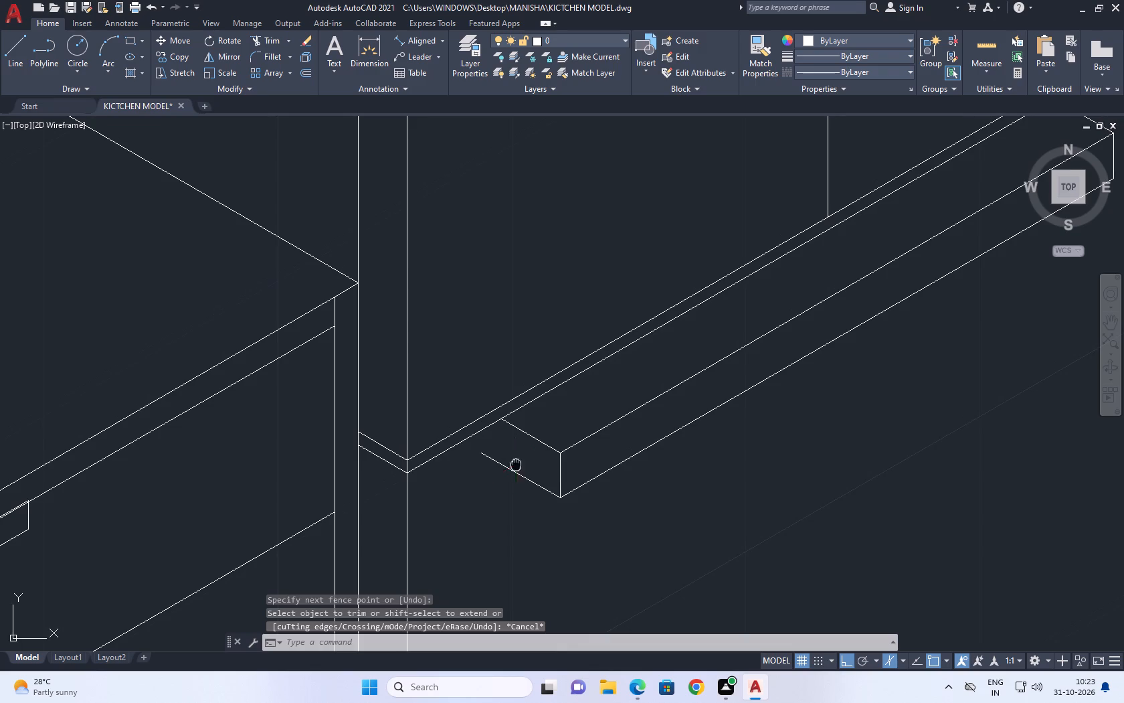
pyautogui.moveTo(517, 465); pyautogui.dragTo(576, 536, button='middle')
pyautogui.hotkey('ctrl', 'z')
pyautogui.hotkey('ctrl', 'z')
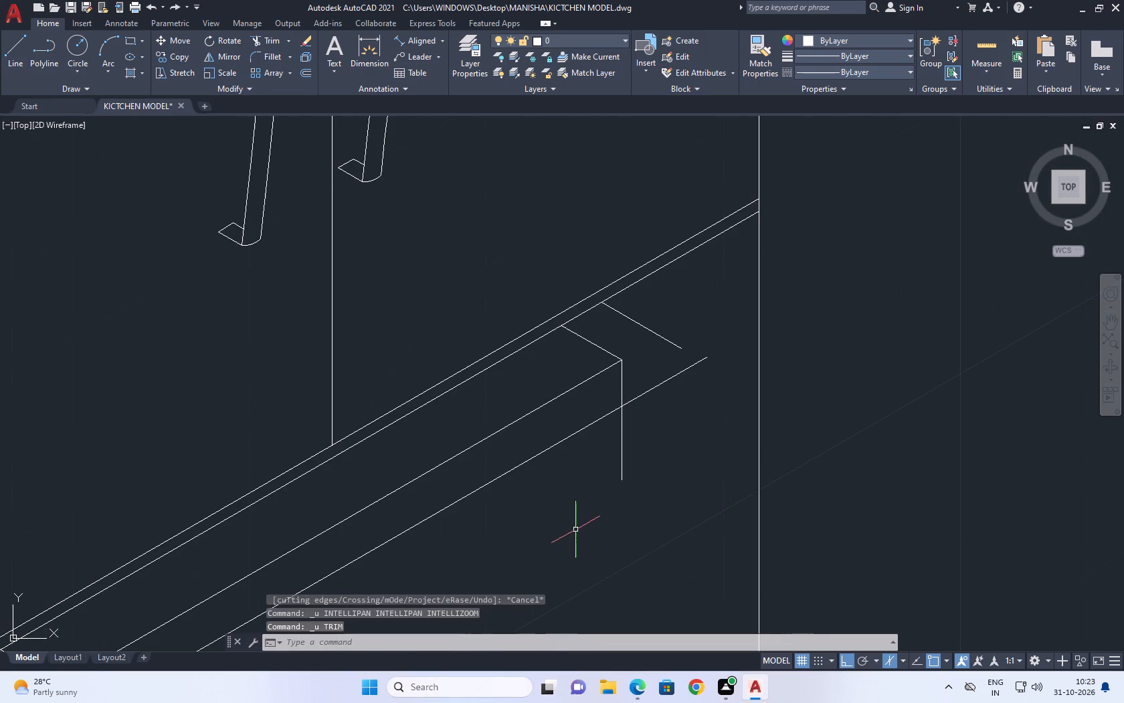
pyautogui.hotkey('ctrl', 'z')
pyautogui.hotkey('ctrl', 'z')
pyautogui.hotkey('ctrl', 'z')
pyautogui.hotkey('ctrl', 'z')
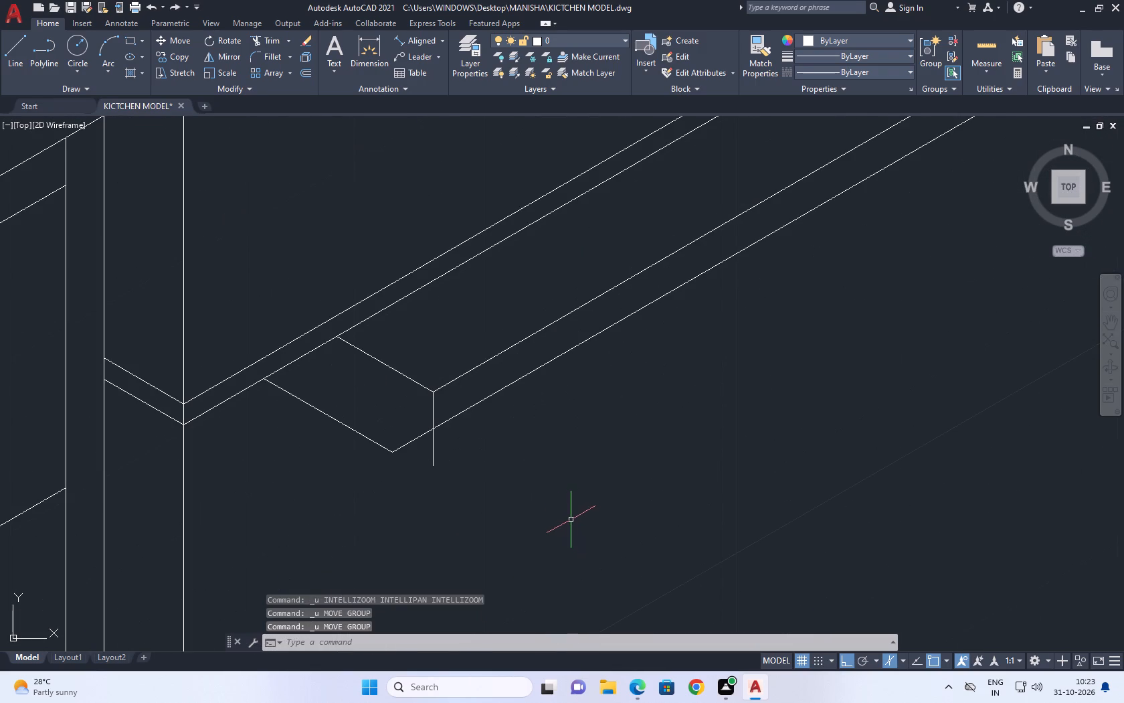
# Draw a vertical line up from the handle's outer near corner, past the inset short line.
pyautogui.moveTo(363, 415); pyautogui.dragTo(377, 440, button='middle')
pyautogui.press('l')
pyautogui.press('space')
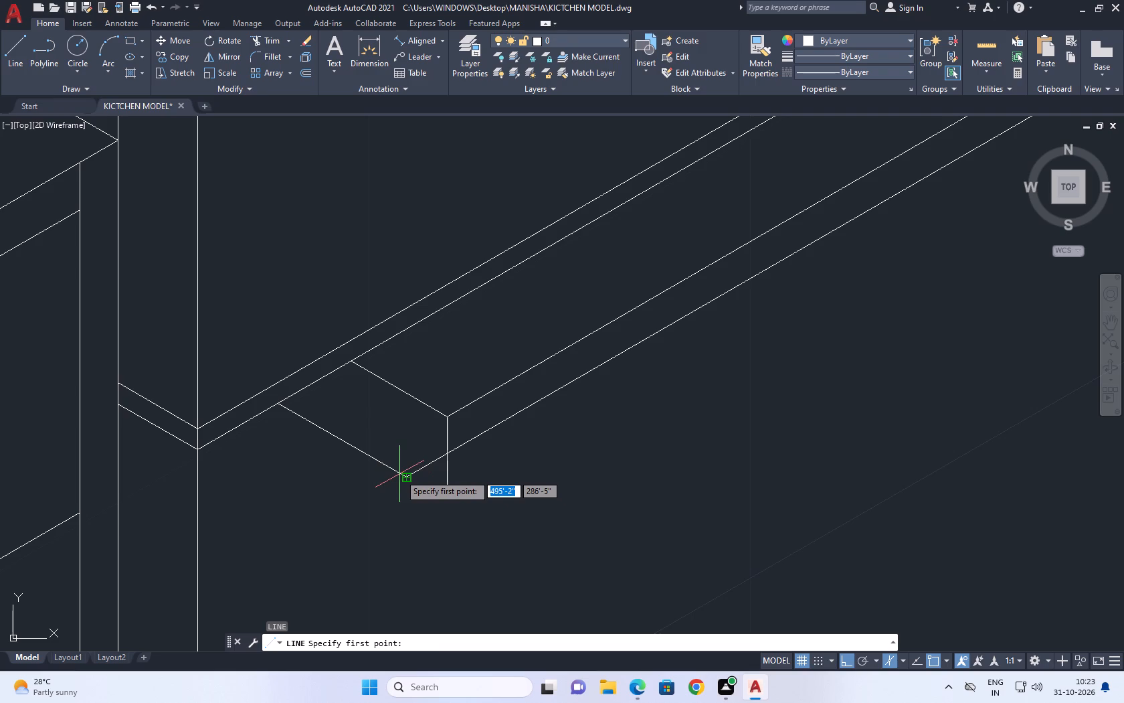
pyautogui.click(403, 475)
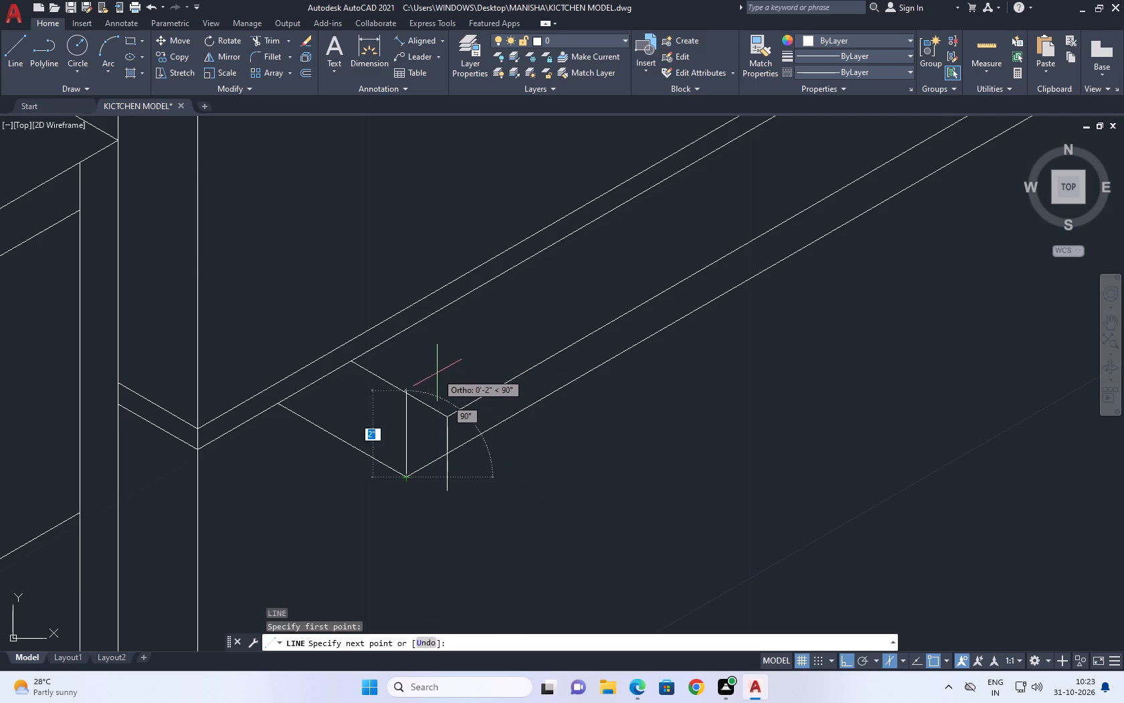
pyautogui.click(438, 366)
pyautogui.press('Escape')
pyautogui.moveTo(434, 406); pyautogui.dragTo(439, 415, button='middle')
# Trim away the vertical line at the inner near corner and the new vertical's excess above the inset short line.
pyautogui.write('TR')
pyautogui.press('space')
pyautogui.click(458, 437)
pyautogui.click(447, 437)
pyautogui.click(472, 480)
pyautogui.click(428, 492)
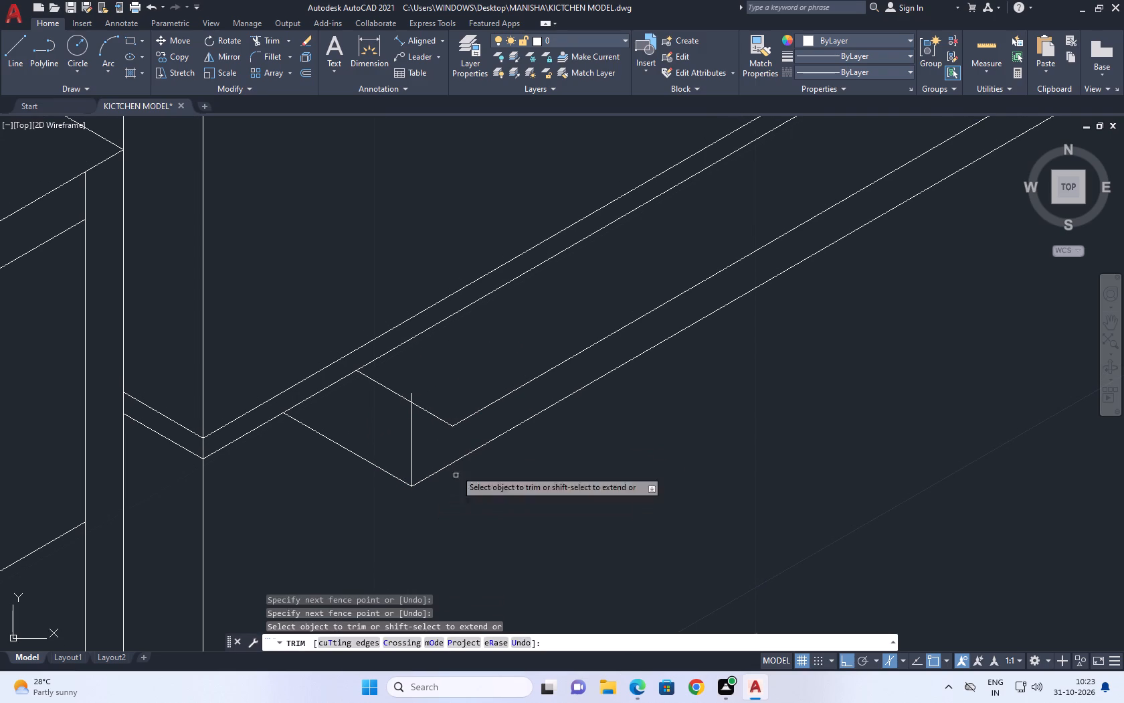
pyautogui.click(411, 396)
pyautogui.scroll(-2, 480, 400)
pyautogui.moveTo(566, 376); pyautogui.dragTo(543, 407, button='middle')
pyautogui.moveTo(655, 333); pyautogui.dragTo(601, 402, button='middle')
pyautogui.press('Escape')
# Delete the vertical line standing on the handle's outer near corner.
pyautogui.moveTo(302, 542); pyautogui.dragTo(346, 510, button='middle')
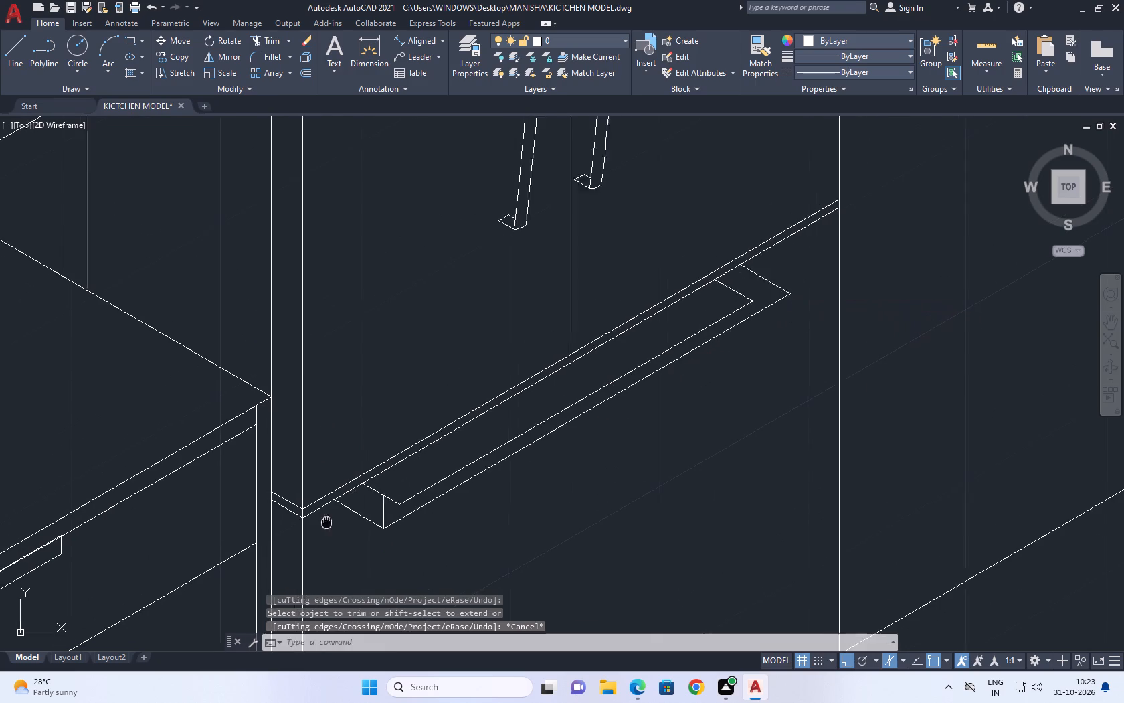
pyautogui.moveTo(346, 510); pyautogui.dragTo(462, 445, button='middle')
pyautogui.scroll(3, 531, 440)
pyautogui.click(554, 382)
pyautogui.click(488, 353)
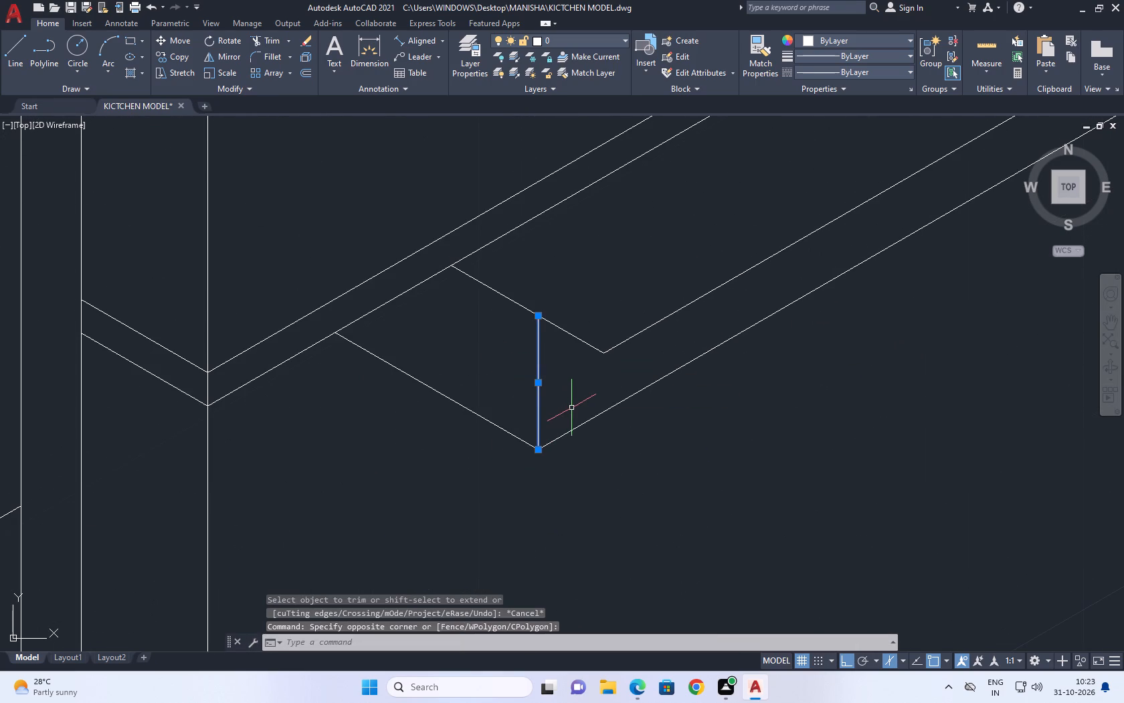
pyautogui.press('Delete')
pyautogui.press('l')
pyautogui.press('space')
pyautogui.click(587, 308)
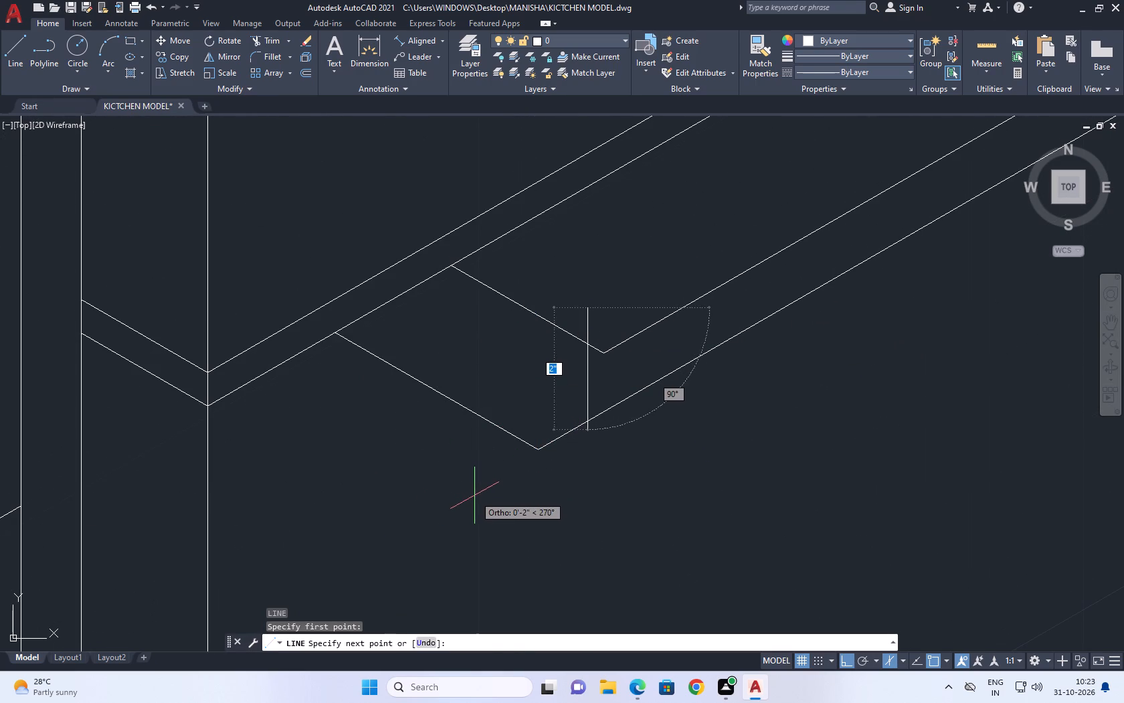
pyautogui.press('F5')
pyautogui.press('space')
# Draw a short vertical line down from the handle's outer near corner, continuing with a line from its lower end back to the drawer front.
pyautogui.press('space')
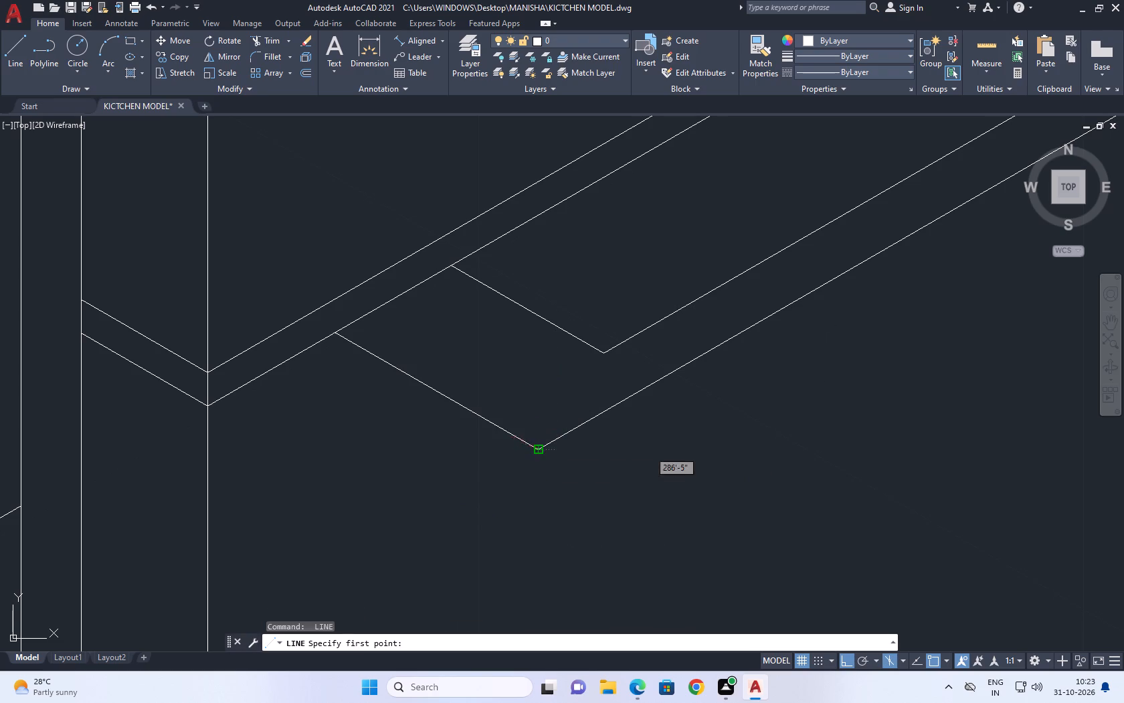
pyautogui.click(536, 451)
pyautogui.moveTo(608, 279); pyautogui.dragTo(607, 341, button='middle')
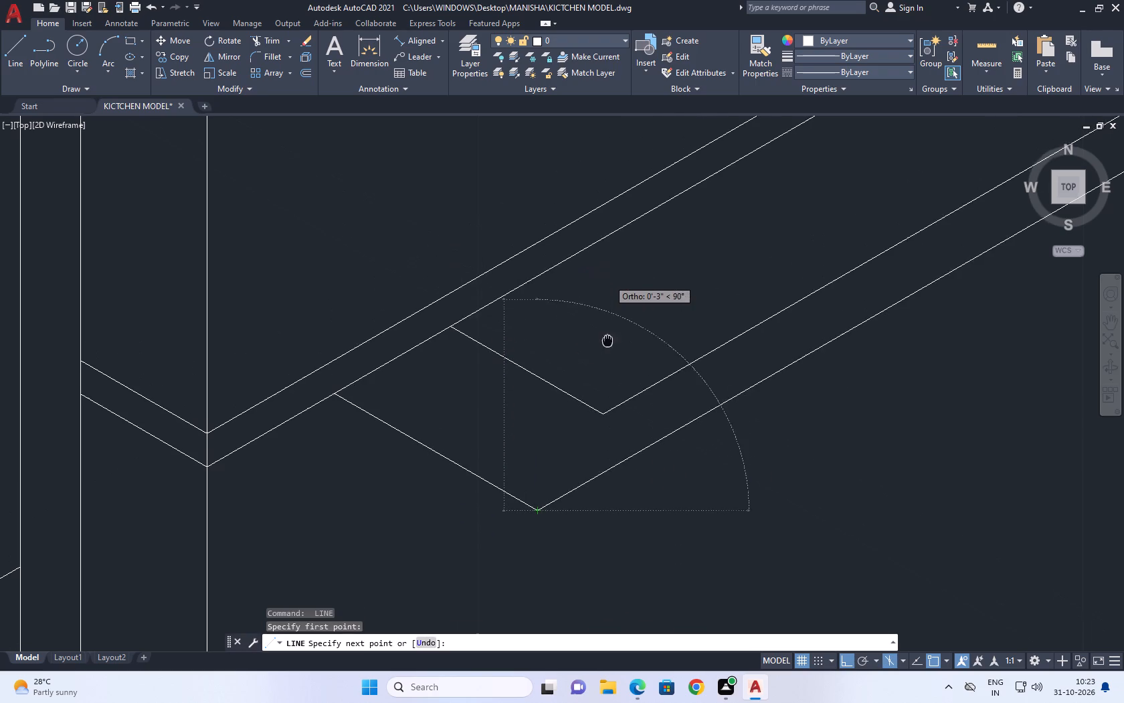
pyautogui.press('F5')
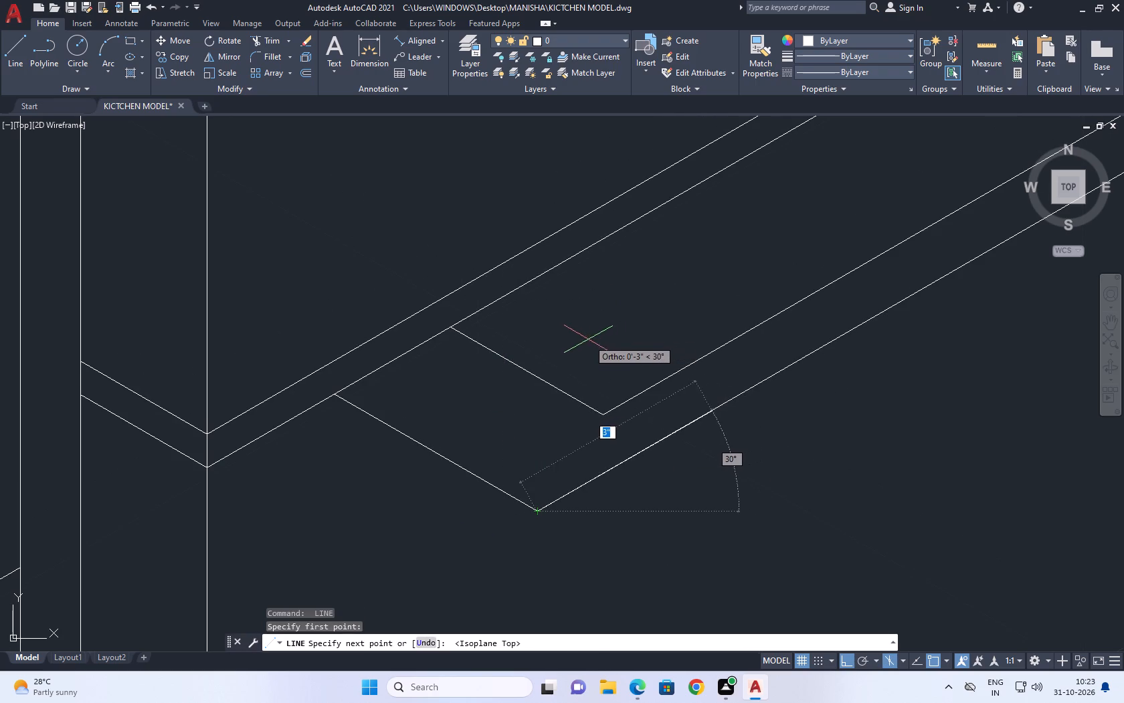
pyautogui.press('F5')
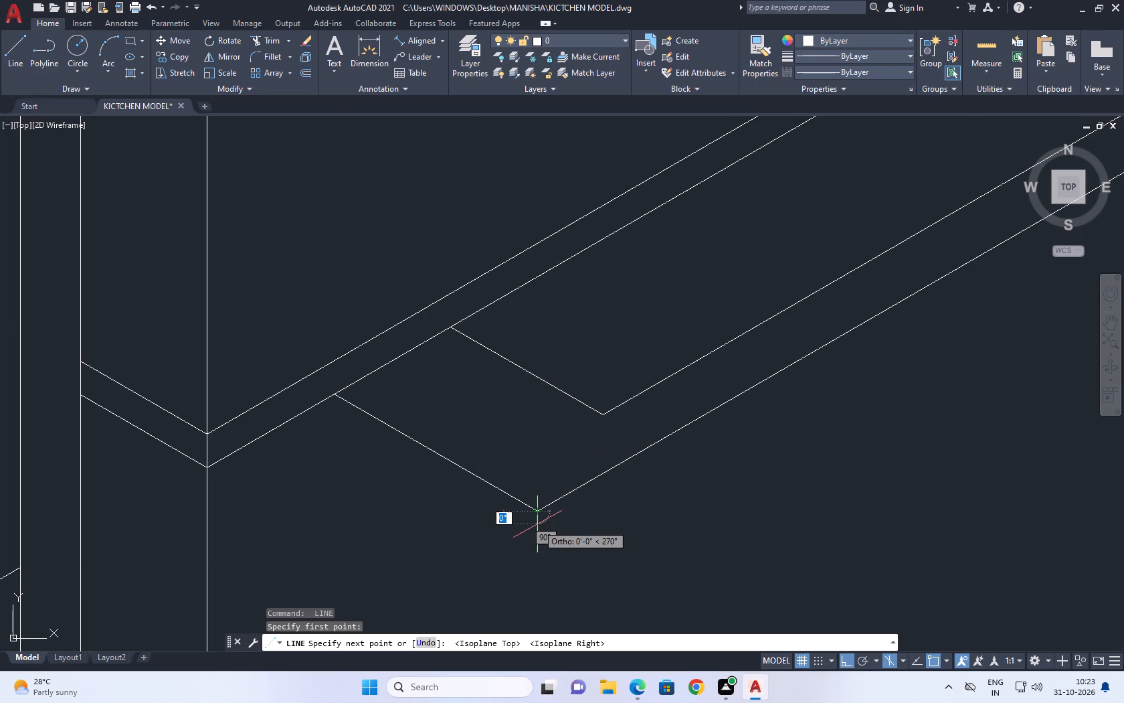
pyautogui.scroll(-1, 537, 526)
pyautogui.moveTo(535, 526); pyautogui.dragTo(525, 405, button='middle')
pyautogui.click(533, 430)
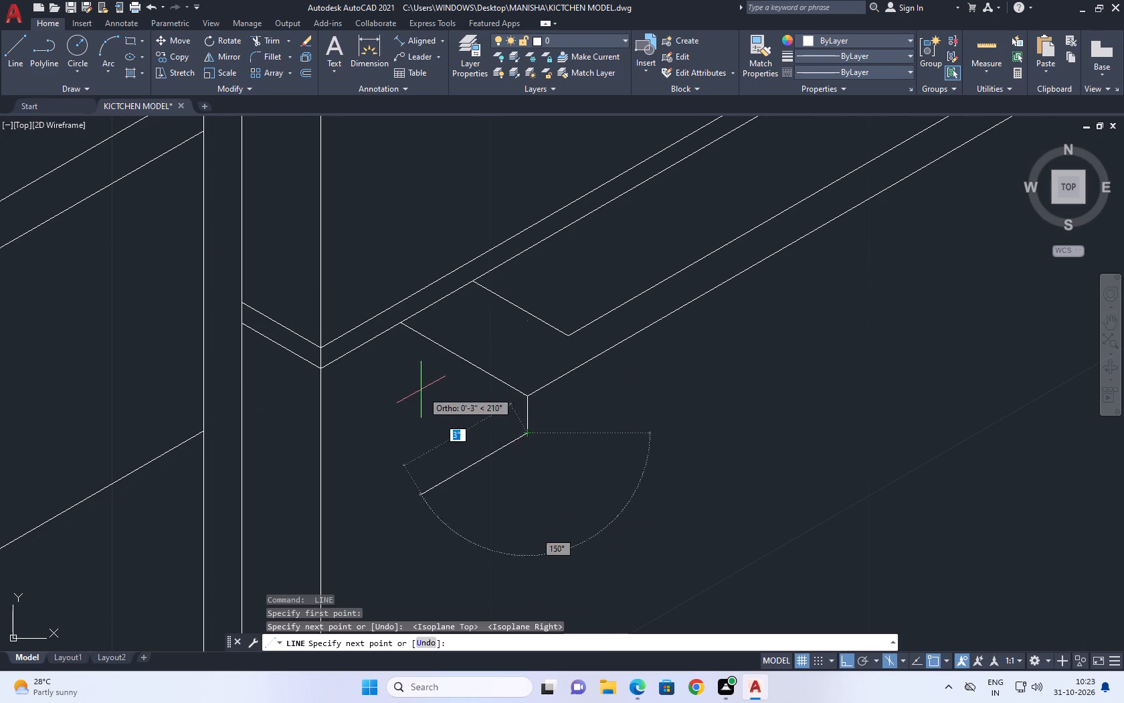
pyautogui.press('F5')
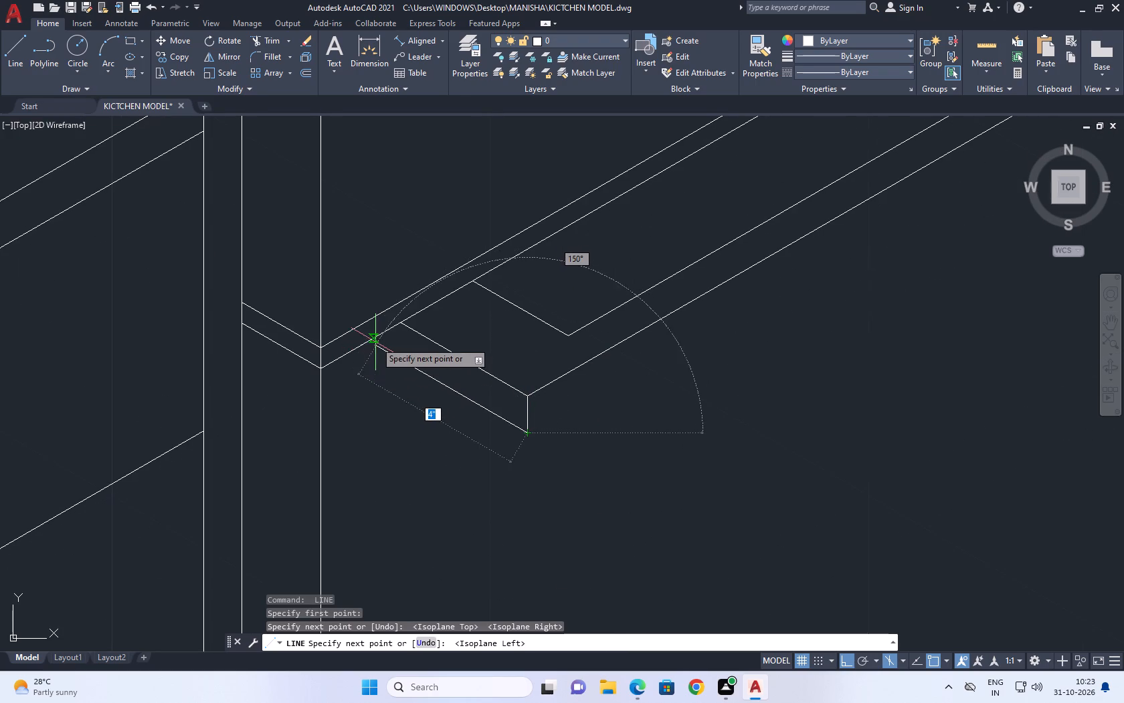
pyautogui.click(360, 340)
pyautogui.press('Escape')
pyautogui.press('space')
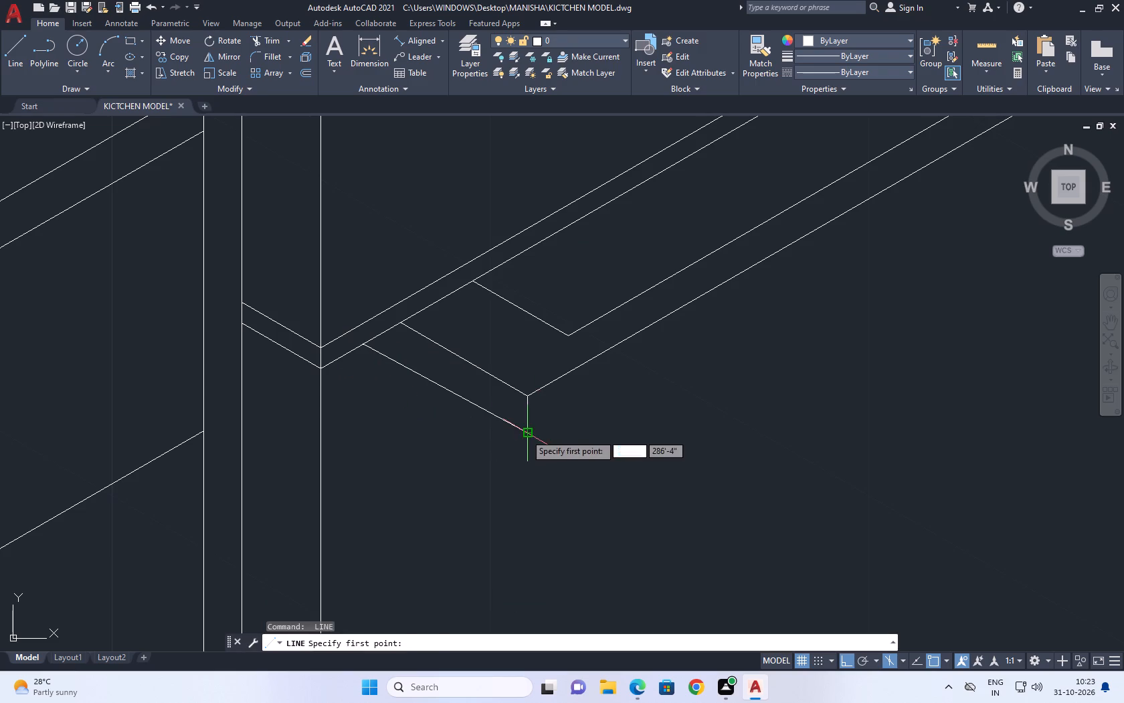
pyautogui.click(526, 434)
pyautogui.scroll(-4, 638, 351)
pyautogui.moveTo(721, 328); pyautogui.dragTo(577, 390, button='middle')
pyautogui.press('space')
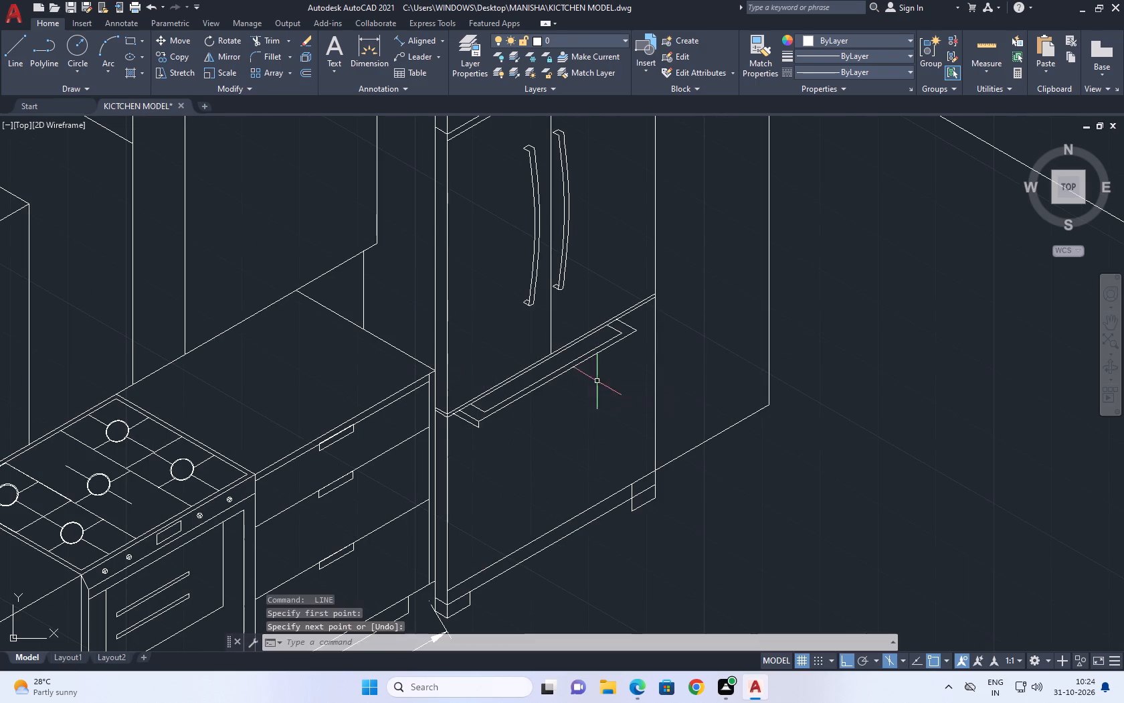
# Draw the handle's lower front edge from the near vertical's lower end, parallel to the outer edge, ending just past below the inner far corner.
pyautogui.scroll(1, 629, 372)
pyautogui.press('space')
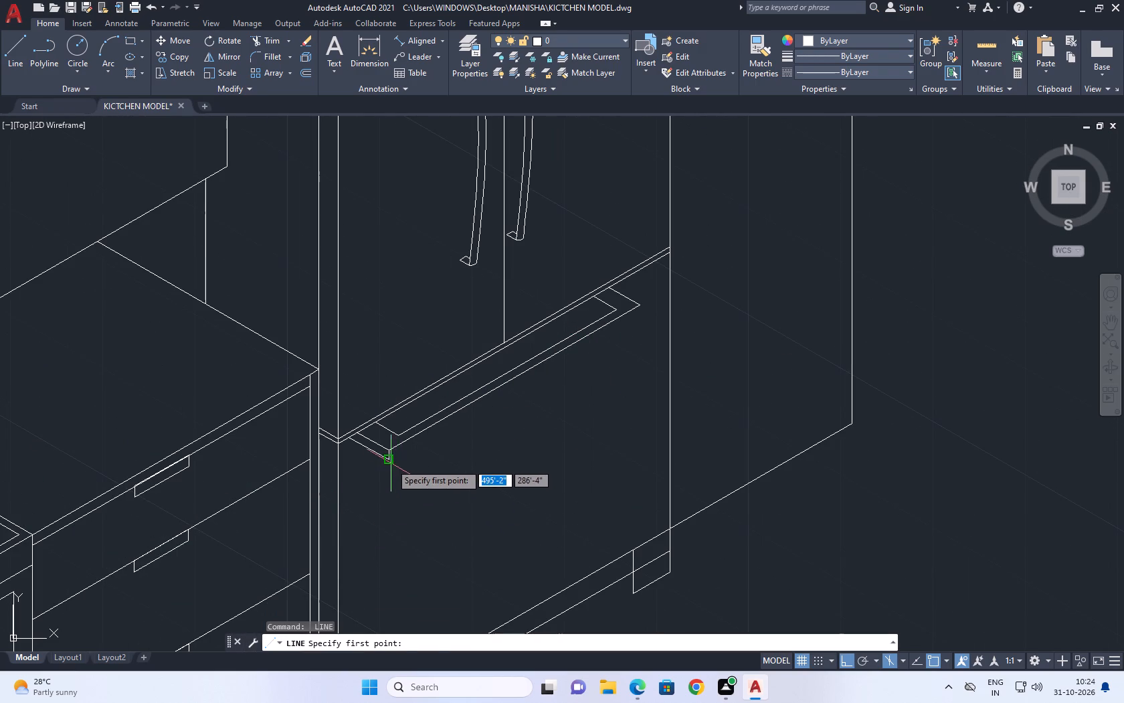
pyautogui.click(391, 462)
pyautogui.scroll(1, 568, 378)
pyautogui.press('F5')
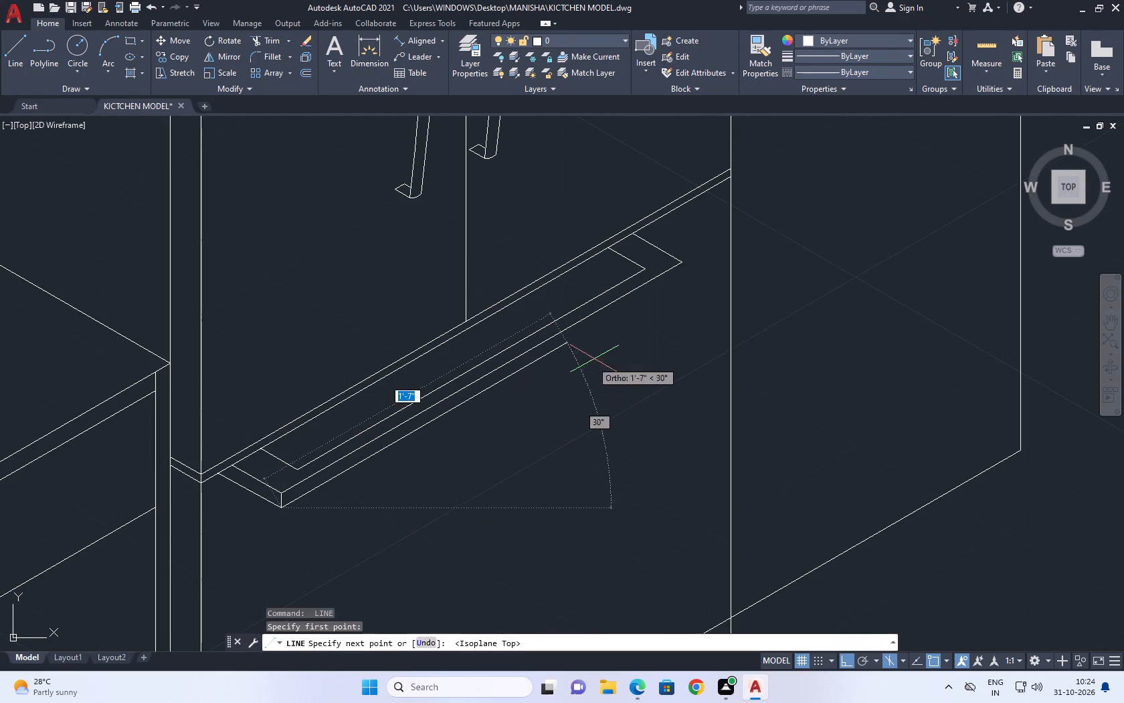
pyautogui.scroll(2, 684, 274)
pyautogui.click(611, 331)
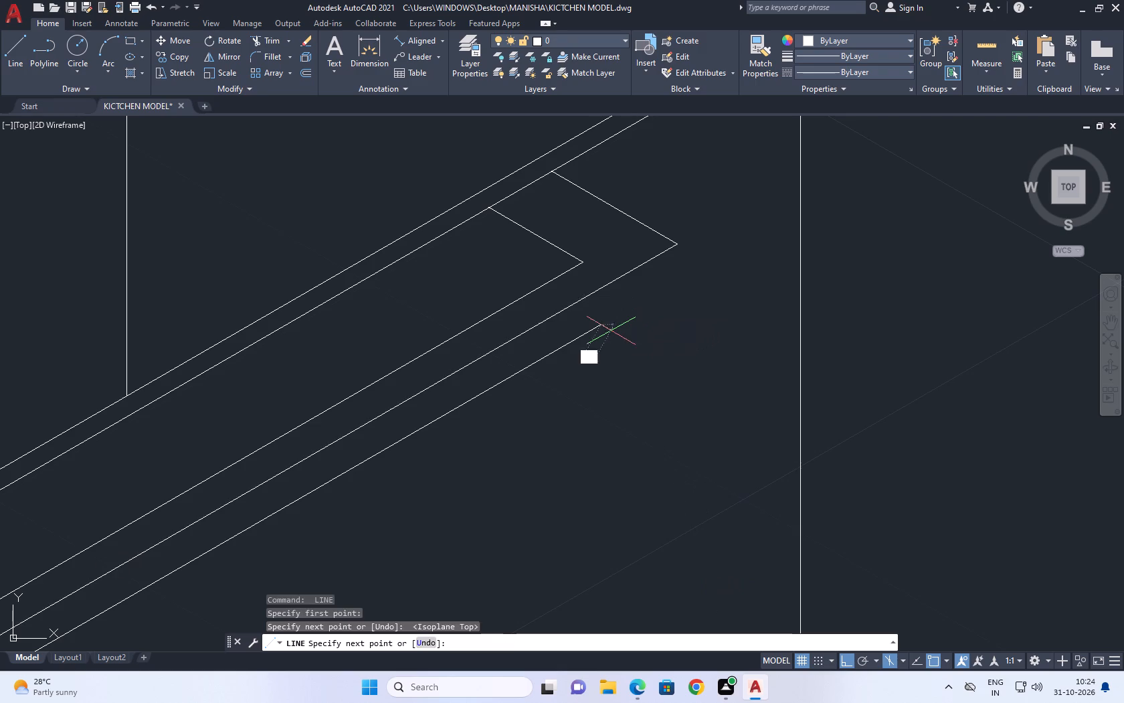
pyautogui.press('Escape')
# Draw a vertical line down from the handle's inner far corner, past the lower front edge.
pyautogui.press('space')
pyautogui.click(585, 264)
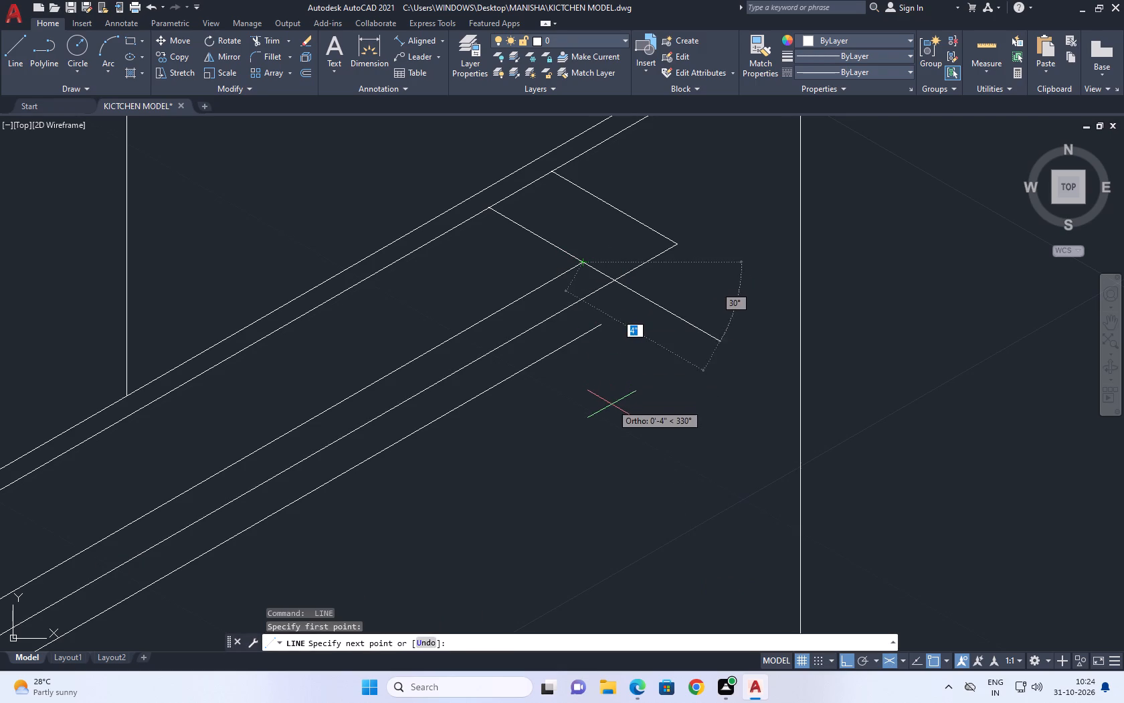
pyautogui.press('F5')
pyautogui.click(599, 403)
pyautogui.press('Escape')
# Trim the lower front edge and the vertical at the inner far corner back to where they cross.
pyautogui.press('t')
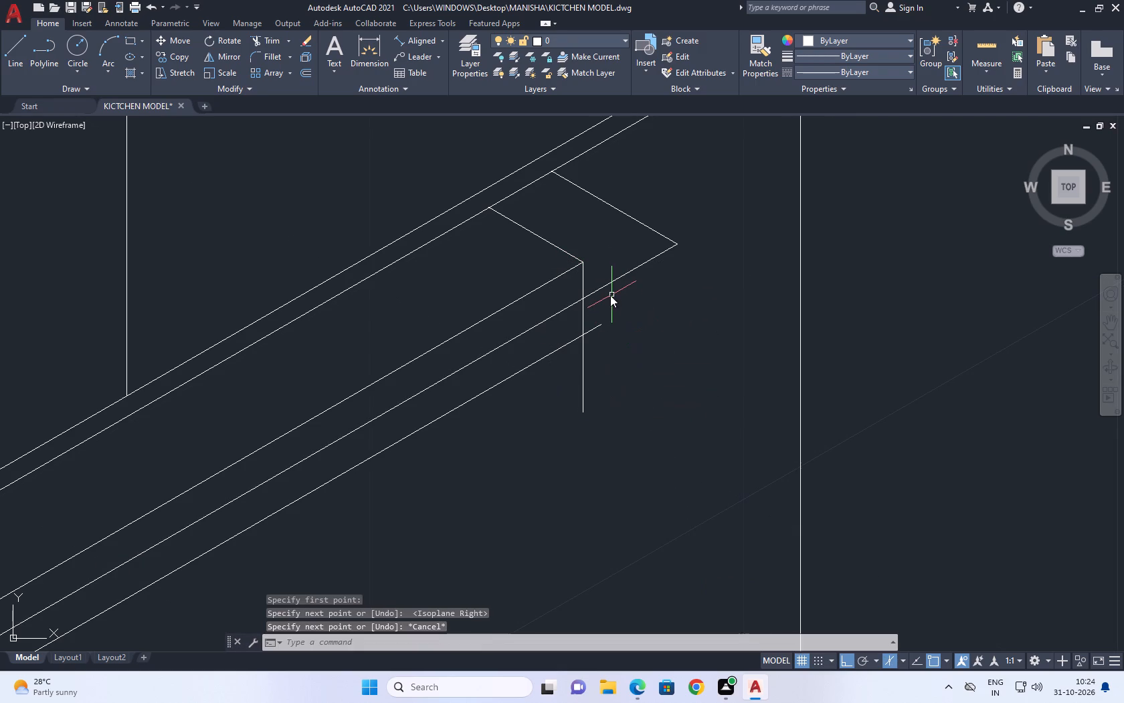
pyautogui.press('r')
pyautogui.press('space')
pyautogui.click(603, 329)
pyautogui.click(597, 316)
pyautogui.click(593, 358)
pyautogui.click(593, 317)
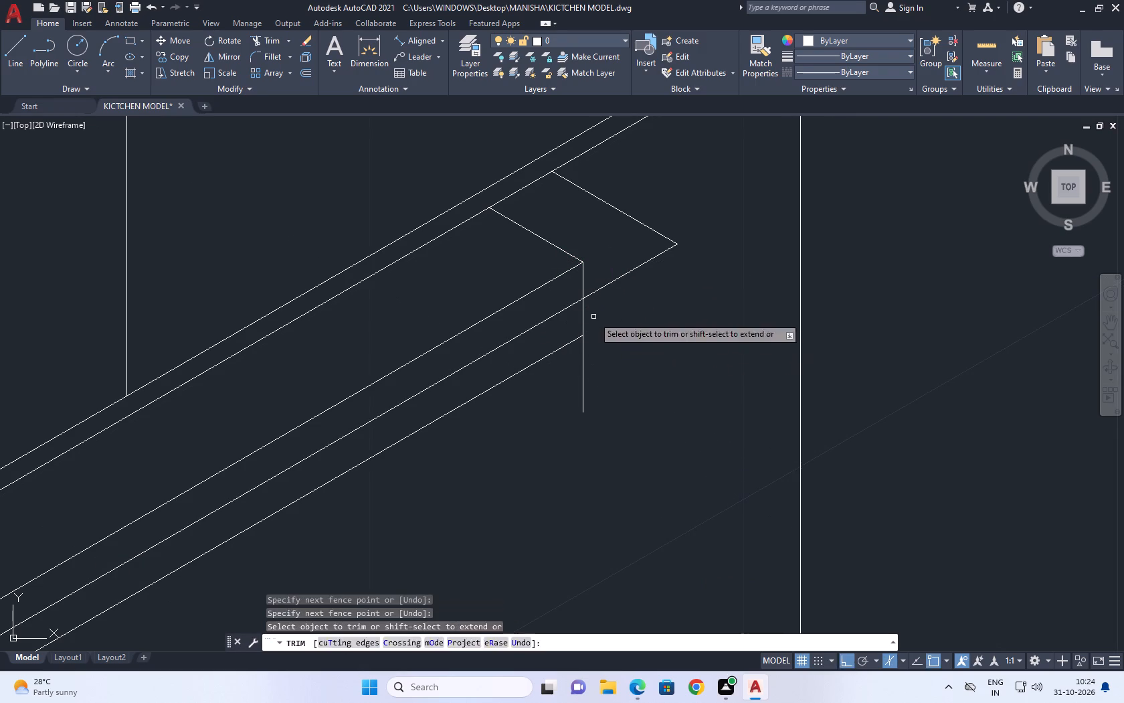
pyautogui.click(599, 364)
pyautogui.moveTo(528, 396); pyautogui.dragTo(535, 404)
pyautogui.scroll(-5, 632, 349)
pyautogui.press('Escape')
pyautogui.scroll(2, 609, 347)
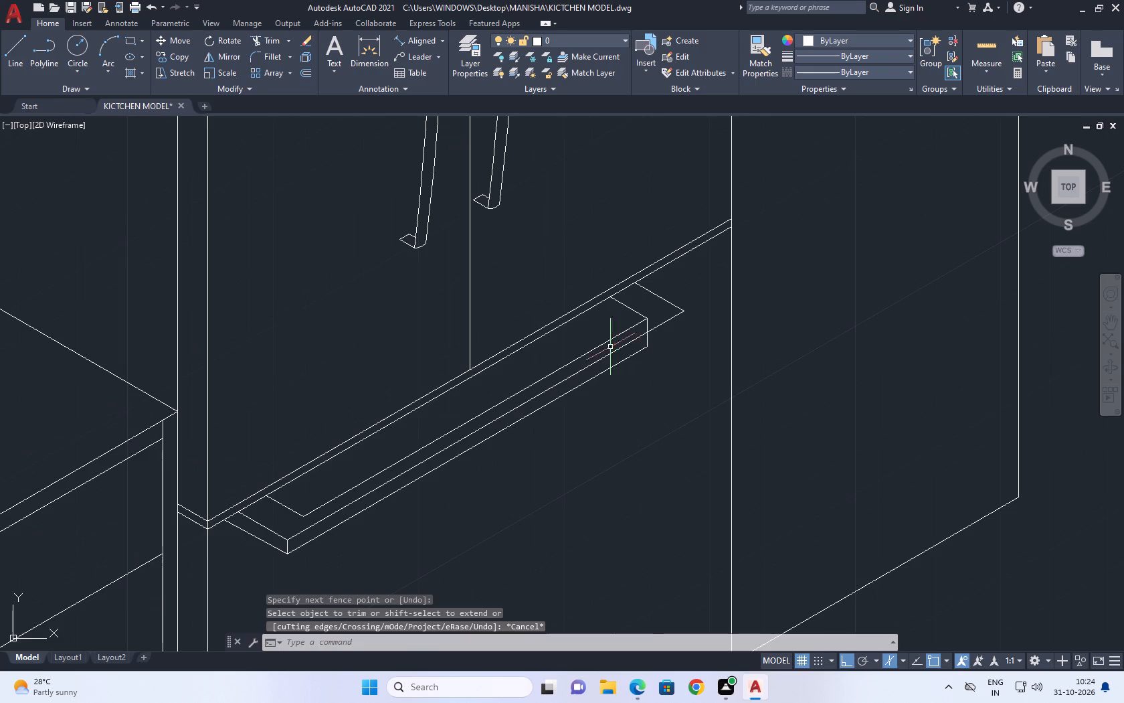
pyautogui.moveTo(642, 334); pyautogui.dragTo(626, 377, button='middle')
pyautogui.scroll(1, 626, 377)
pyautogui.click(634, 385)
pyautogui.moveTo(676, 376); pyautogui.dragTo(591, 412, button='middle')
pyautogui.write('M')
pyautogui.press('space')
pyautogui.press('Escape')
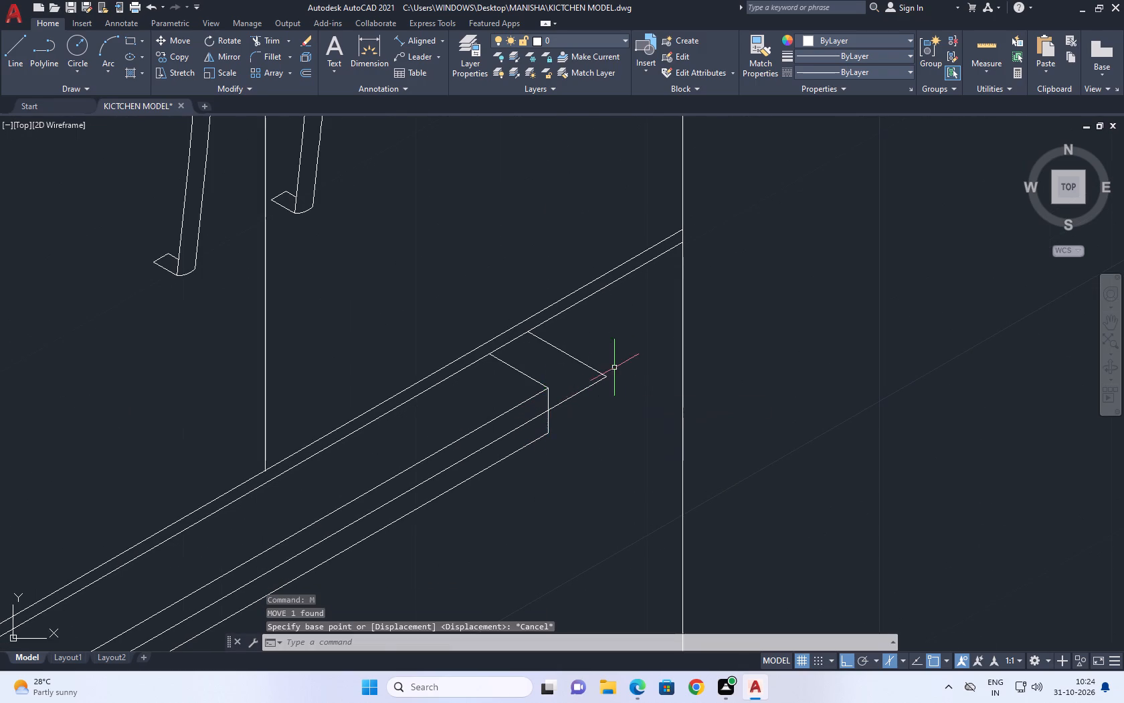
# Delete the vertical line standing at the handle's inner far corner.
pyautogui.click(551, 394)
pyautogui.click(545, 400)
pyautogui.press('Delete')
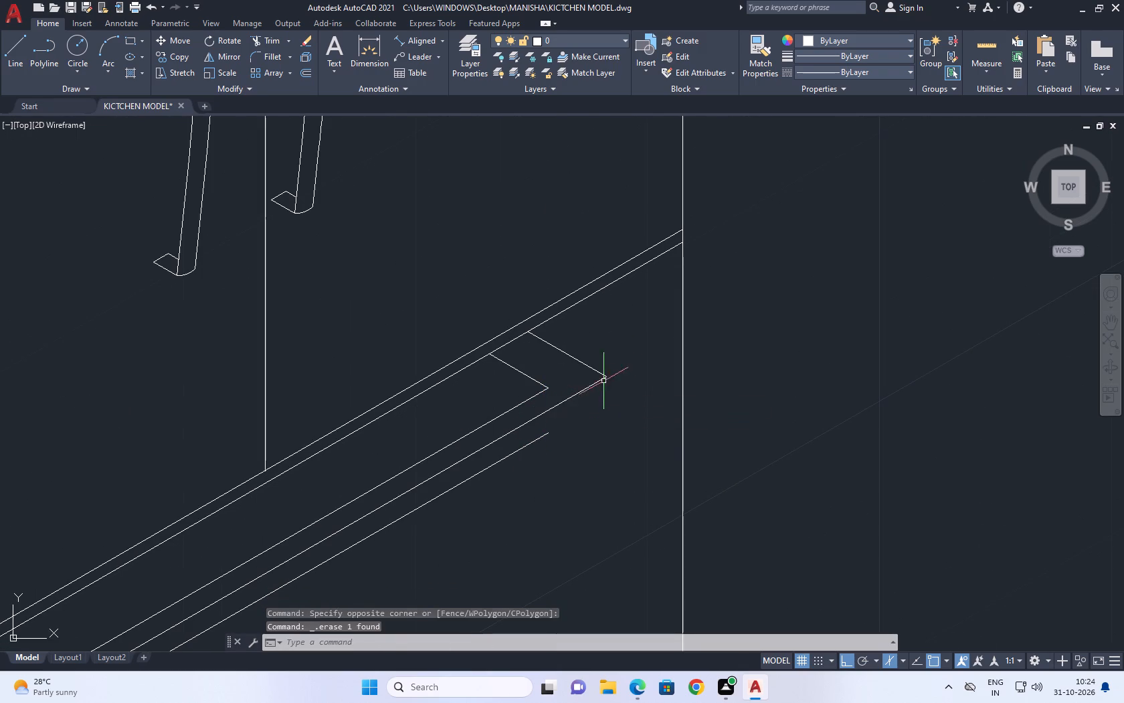
# Stretch the far end of the handle's lower front edge along its direction until it passes below the outer far corner.
pyautogui.moveTo(547, 394); pyautogui.dragTo(498, 416, button='middle')
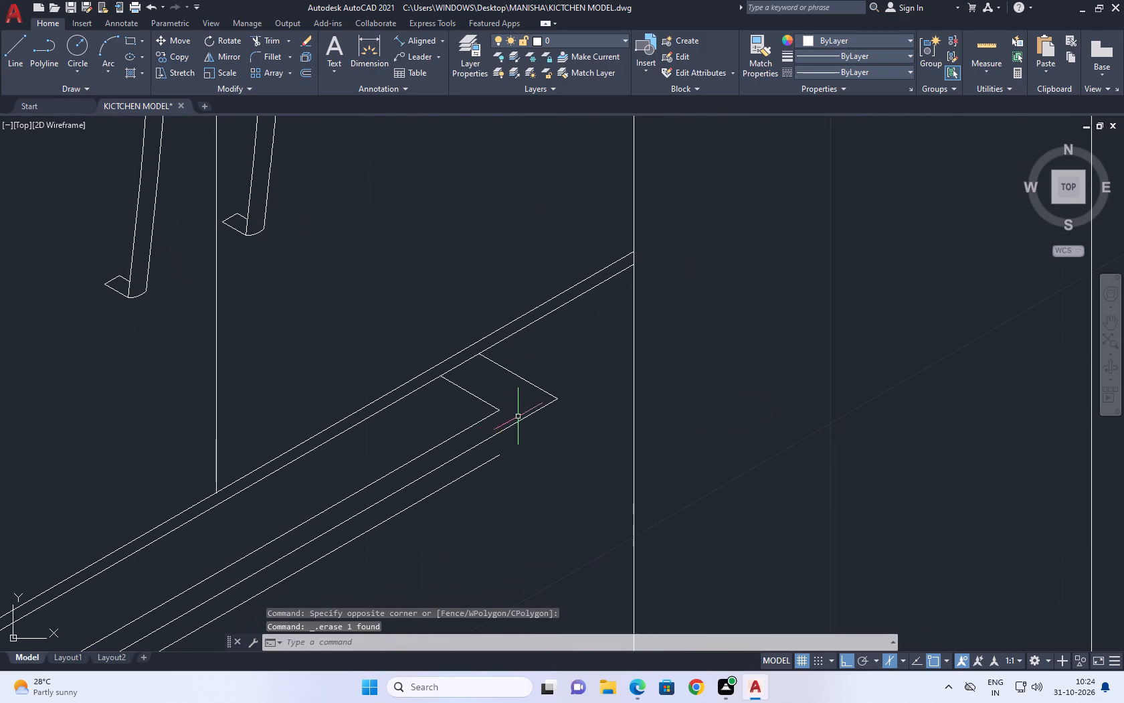
pyautogui.scroll(-1, 523, 416)
pyautogui.scroll(1, 510, 451)
pyautogui.click(512, 446)
pyautogui.click(502, 430)
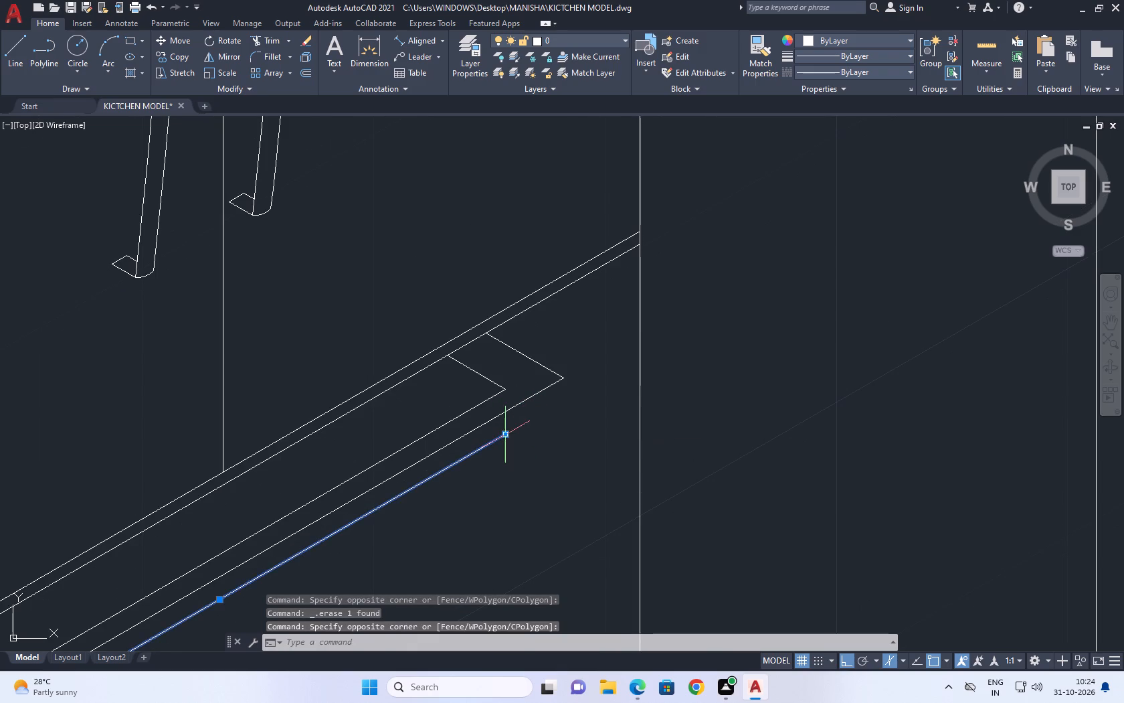
pyautogui.click(510, 437)
pyautogui.click(531, 422)
pyautogui.click(506, 433)
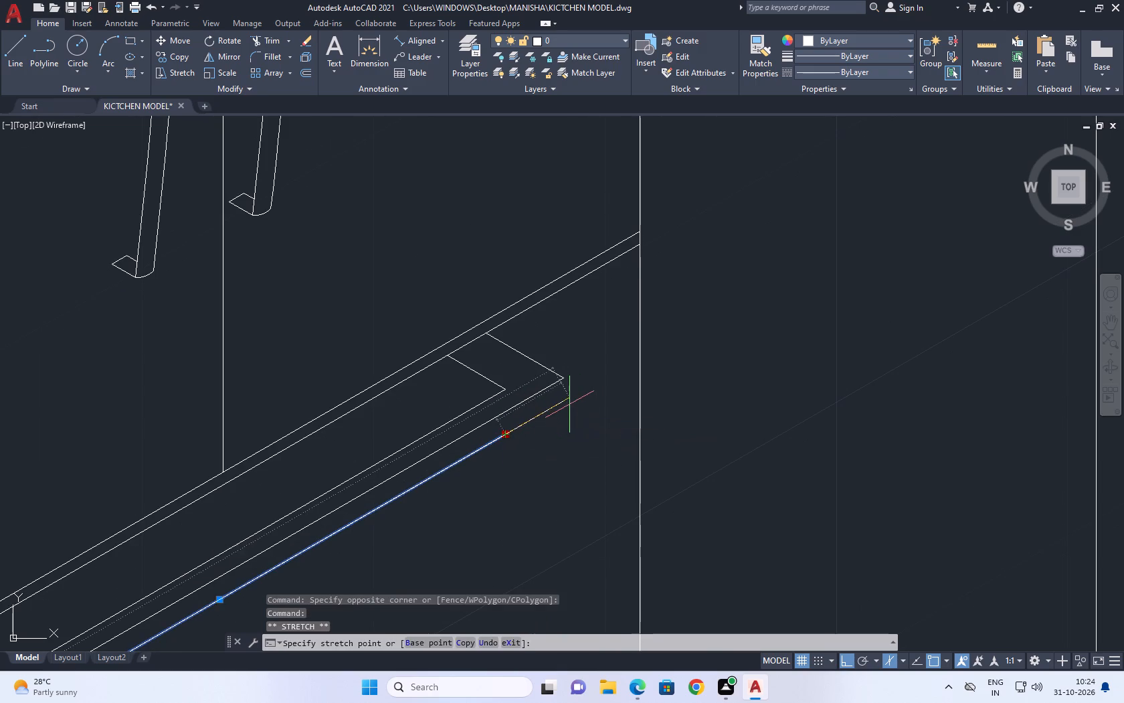
pyautogui.click(569, 404)
pyautogui.press('Escape')
# Draw a vertical line down from the handle's outer far corner, past the lower front edge.
pyautogui.press('l')
pyautogui.press('space')
pyautogui.click(563, 380)
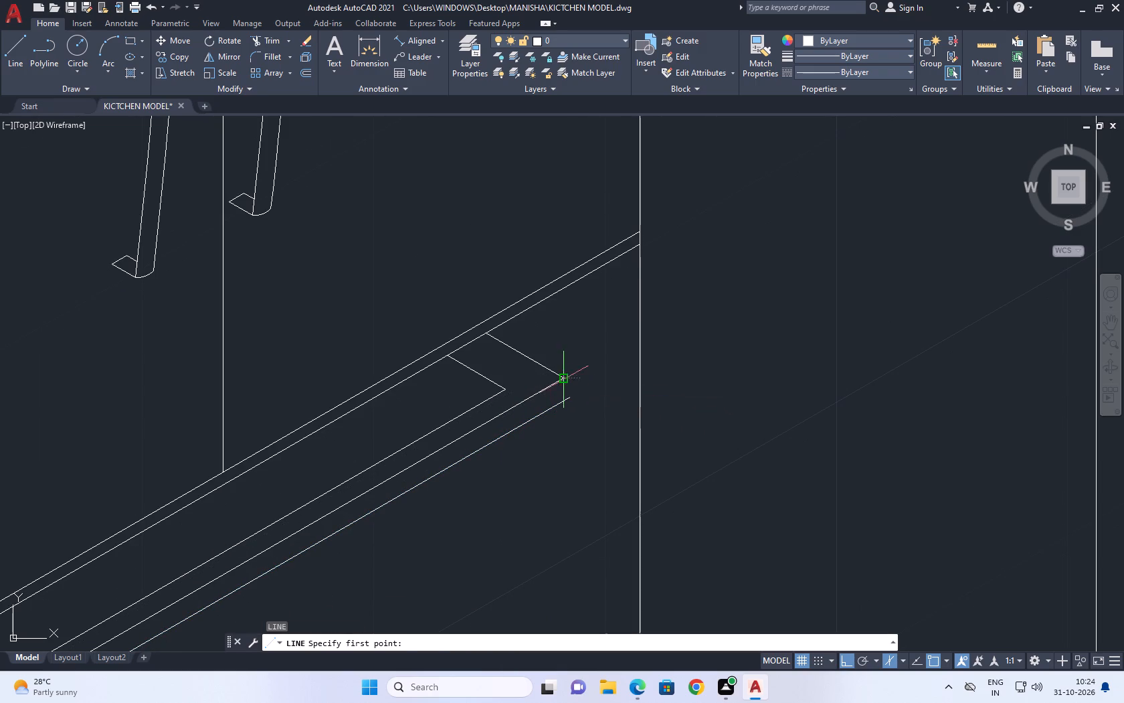
pyautogui.click(559, 462)
pyautogui.press('Escape')
# Trim the excess of the lower front edge and of the vertical below the handle's outer far corner.
pyautogui.moveTo(541, 375); pyautogui.dragTo(551, 431, button='middle')
pyautogui.press('t')
pyautogui.press('r')
pyautogui.scroll(2, 564, 449)
pyautogui.press('space')
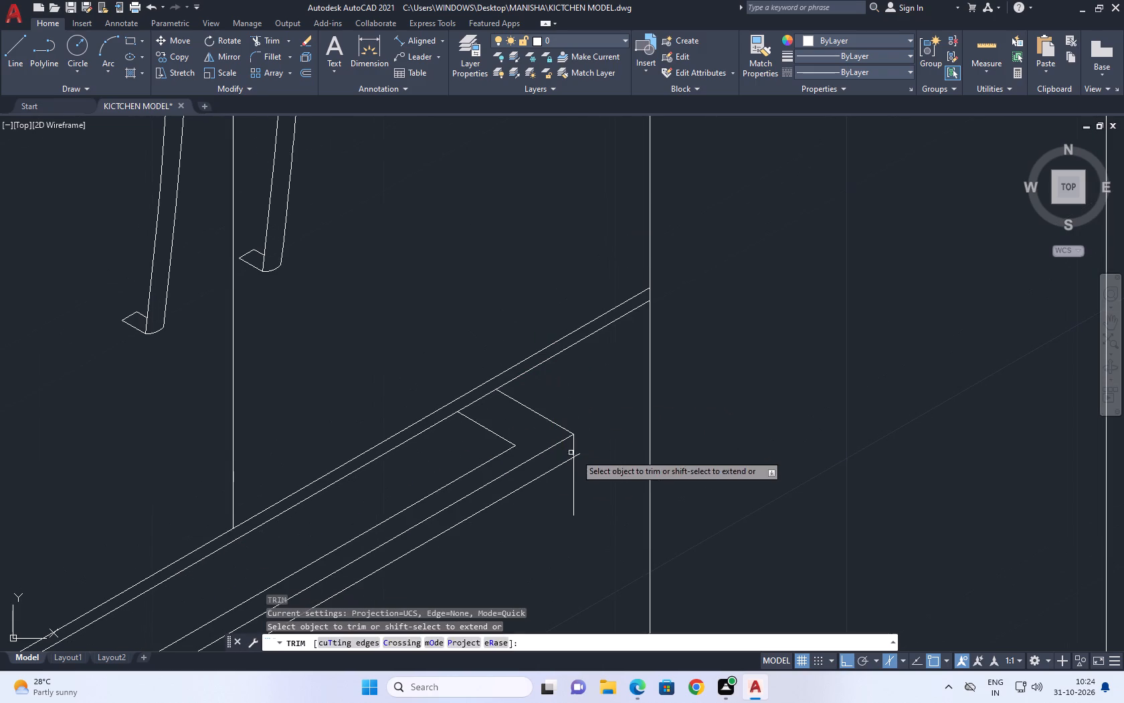
pyautogui.click(577, 451)
pyautogui.moveTo(579, 459); pyautogui.dragTo(579, 475)
pyautogui.click(581, 469)
pyautogui.click(551, 504)
pyautogui.scroll(-5, 601, 453)
pyautogui.press('Escape')
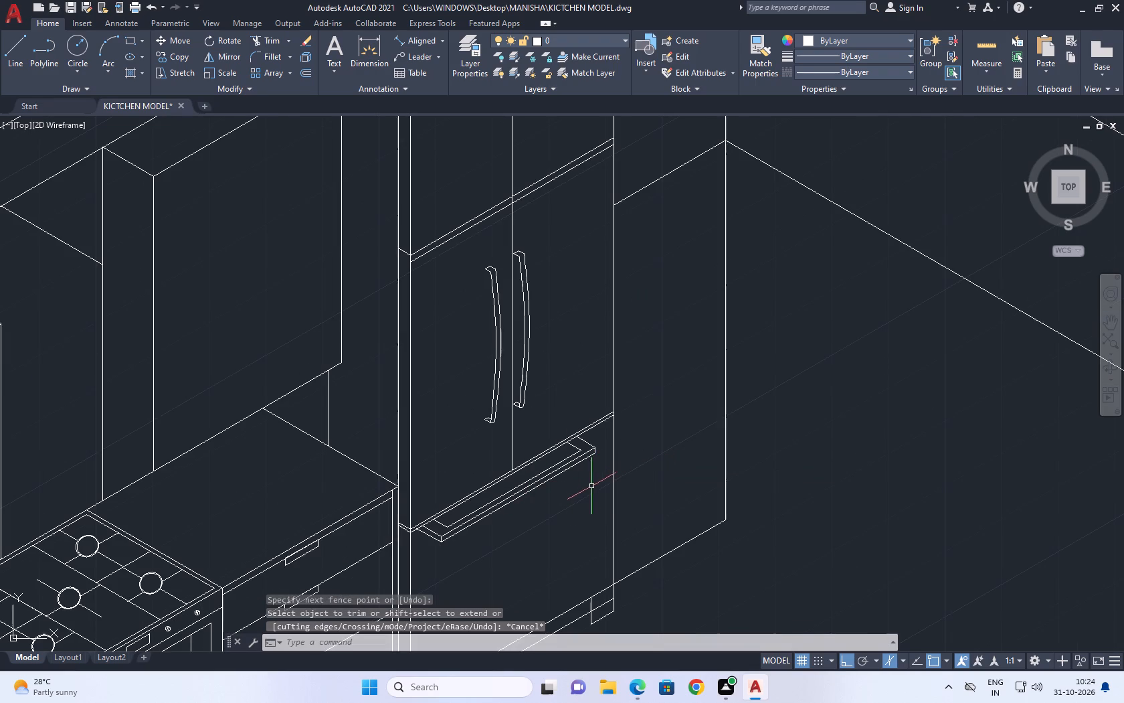
# Draw a diagonal line joining the handle's inner far corner to its outer far corner.
pyautogui.moveTo(607, 536); pyautogui.dragTo(612, 547, button='middle')
pyautogui.moveTo(605, 494); pyautogui.dragTo(604, 491, button='middle')
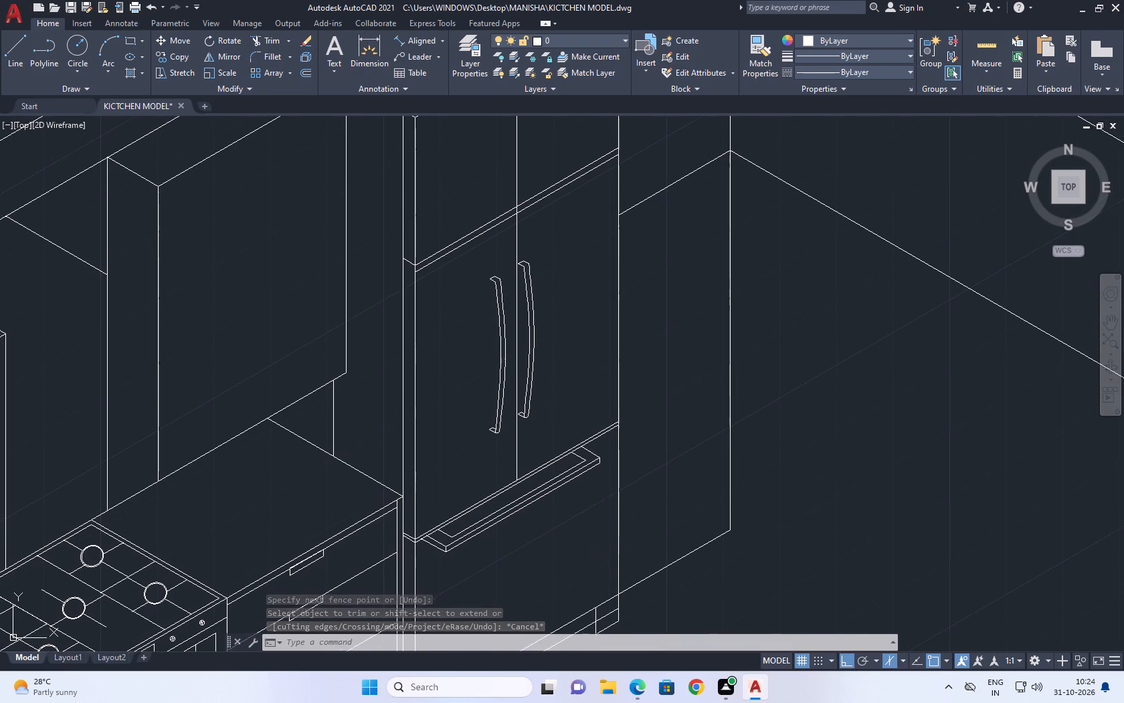
pyautogui.moveTo(604, 491); pyautogui.dragTo(587, 460, button='middle')
pyautogui.click(16, 56)
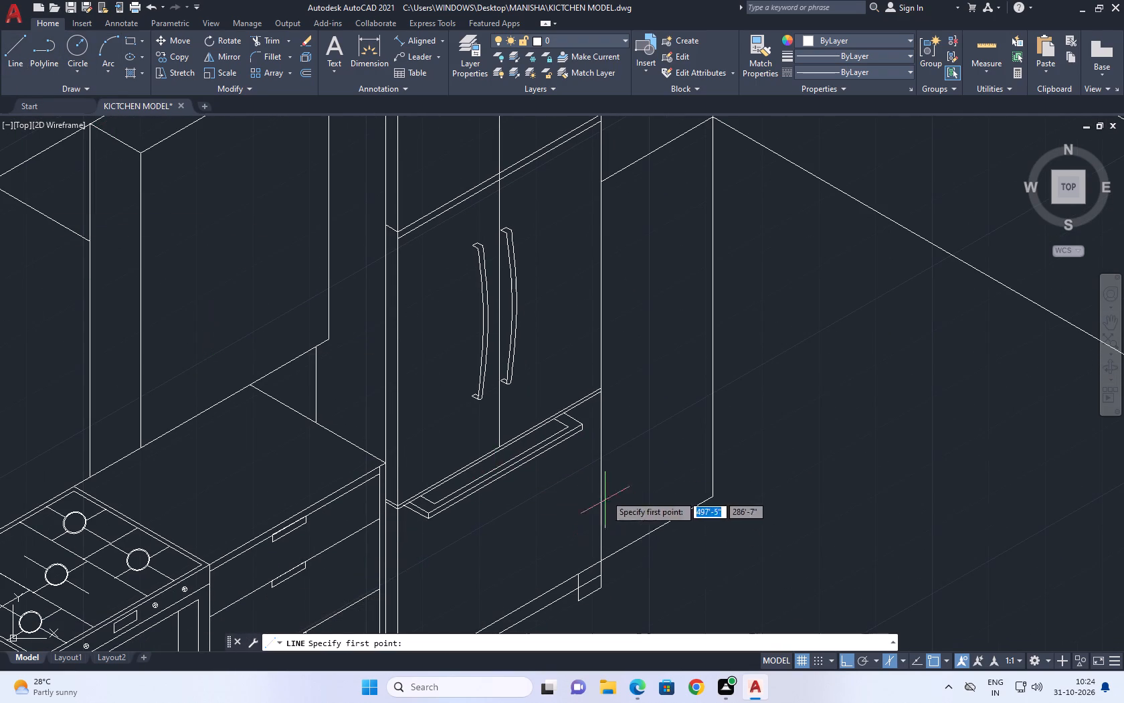
pyautogui.scroll(4, 555, 434)
pyautogui.click(599, 408)
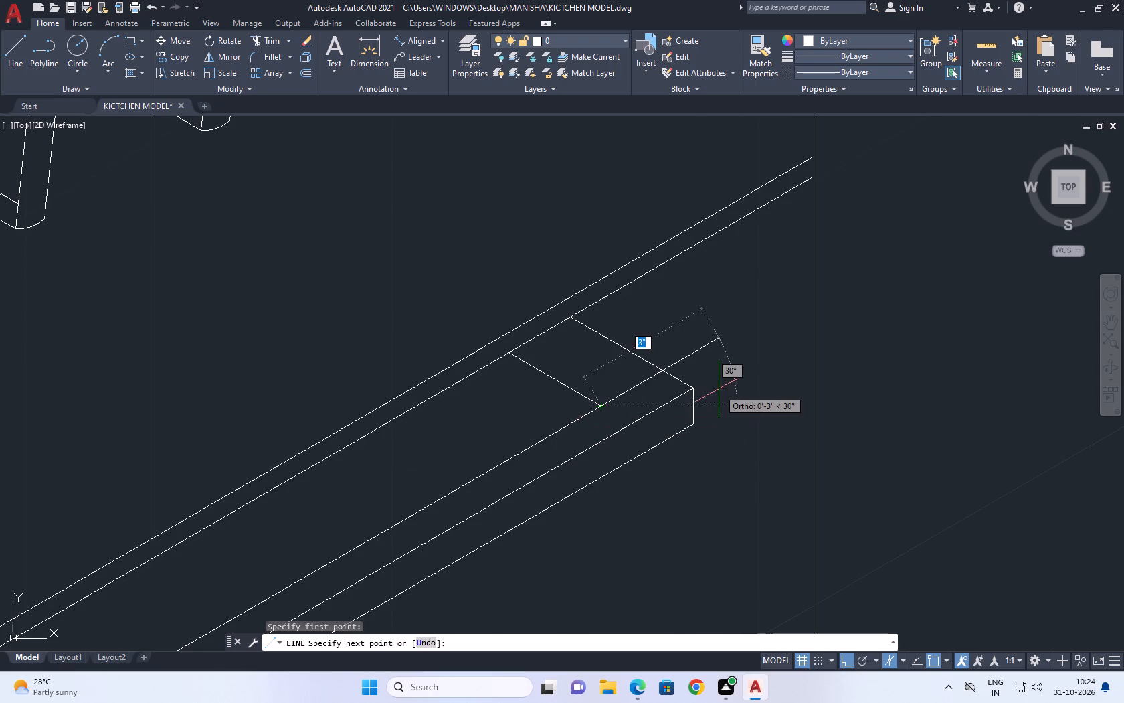
pyautogui.click(689, 389)
pyautogui.rightClick(725, 345)
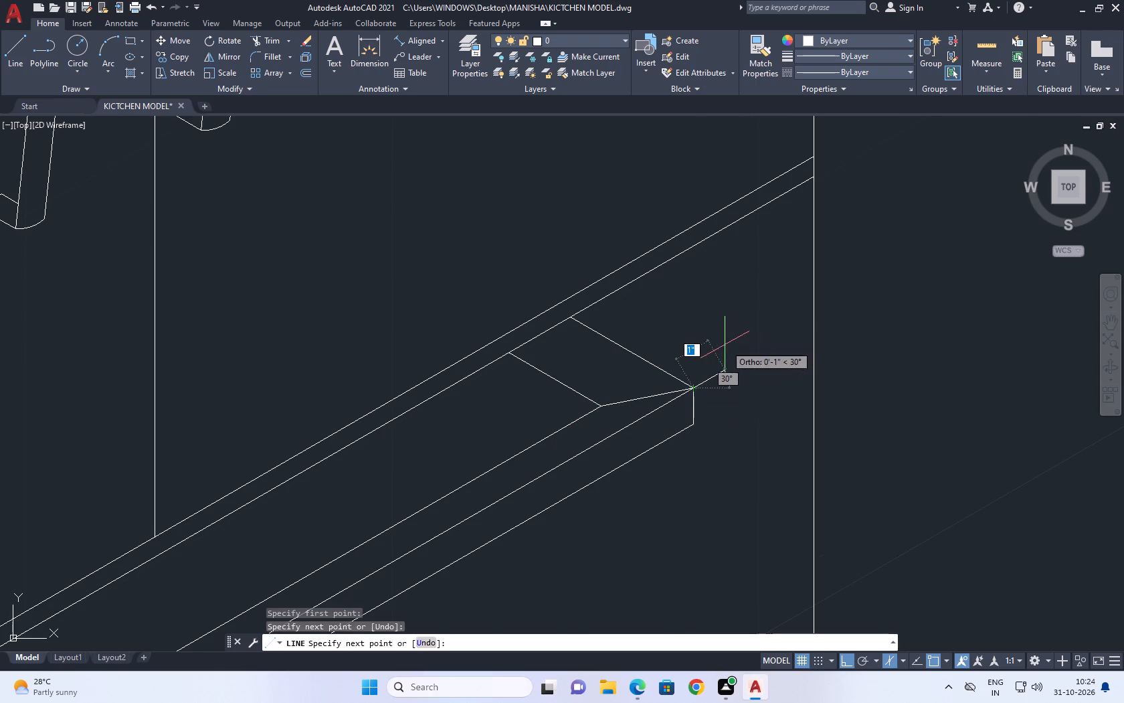
pyautogui.click(774, 375)
# Draw a diagonal line from the handle's inner near corner to the outer edge beside the outer near corner.
pyautogui.scroll(-6, 766, 335)
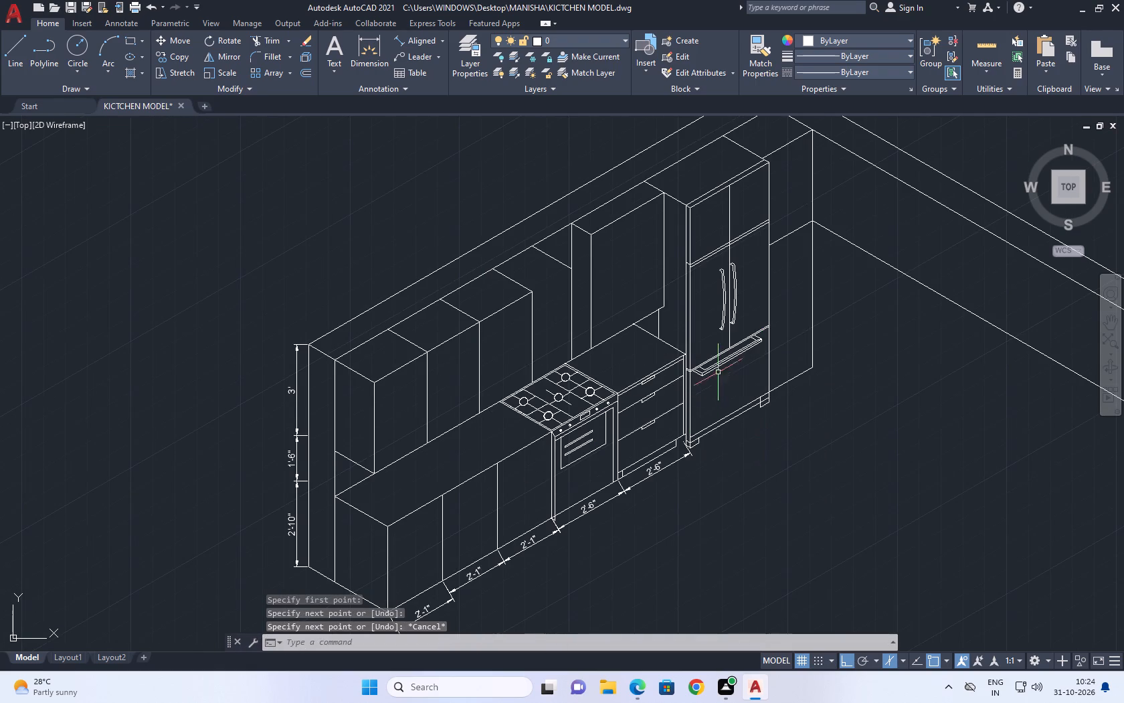
pyautogui.moveTo(717, 370); pyautogui.dragTo(656, 387, button='middle')
pyautogui.scroll(2, 680, 356)
pyautogui.rightClick(705, 266)
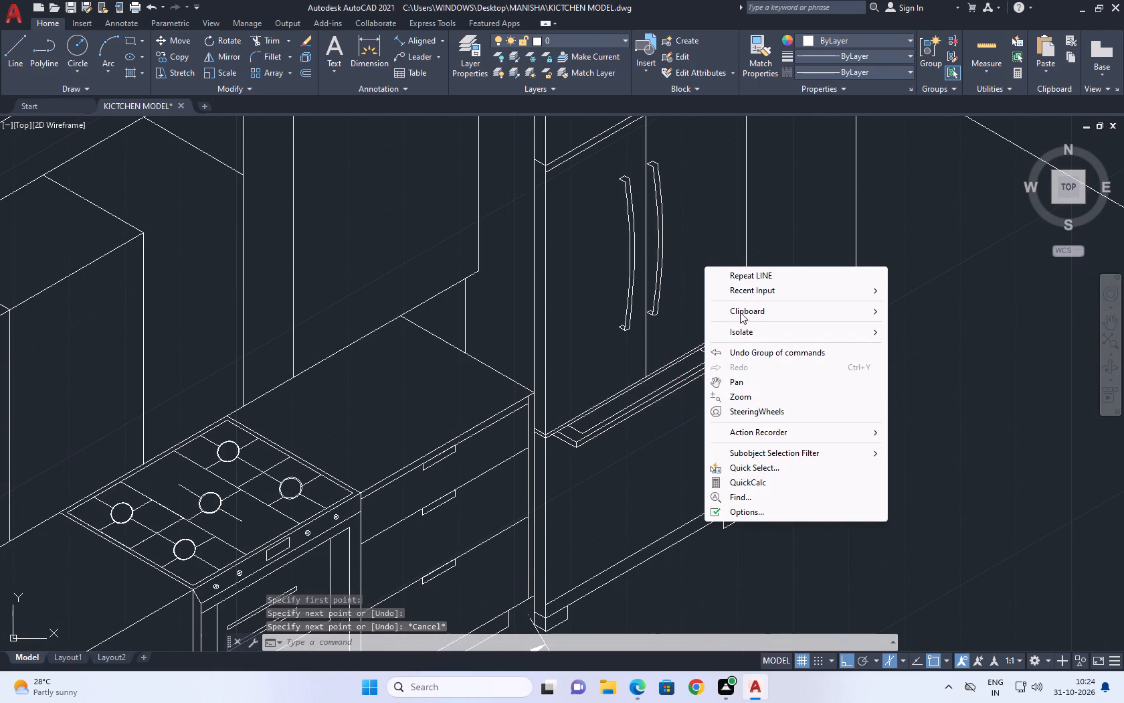
pyautogui.click(763, 275)
pyautogui.scroll(3, 563, 455)
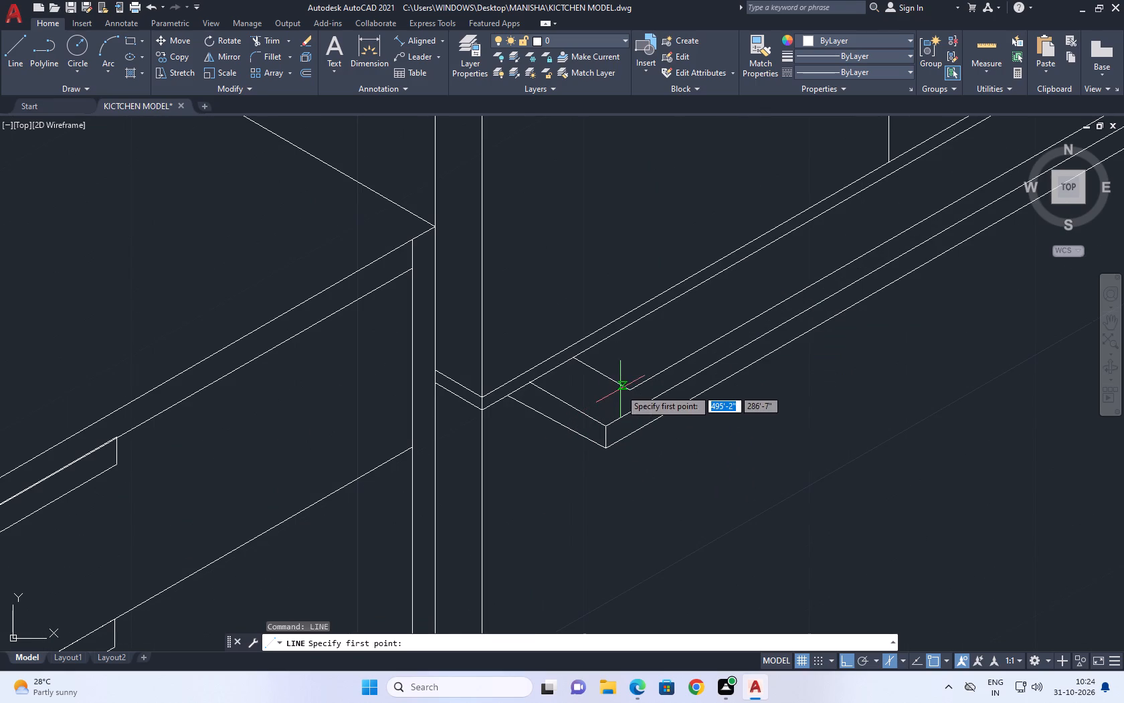
pyautogui.click(627, 390)
pyautogui.click(608, 418)
pyautogui.rightClick(654, 368)
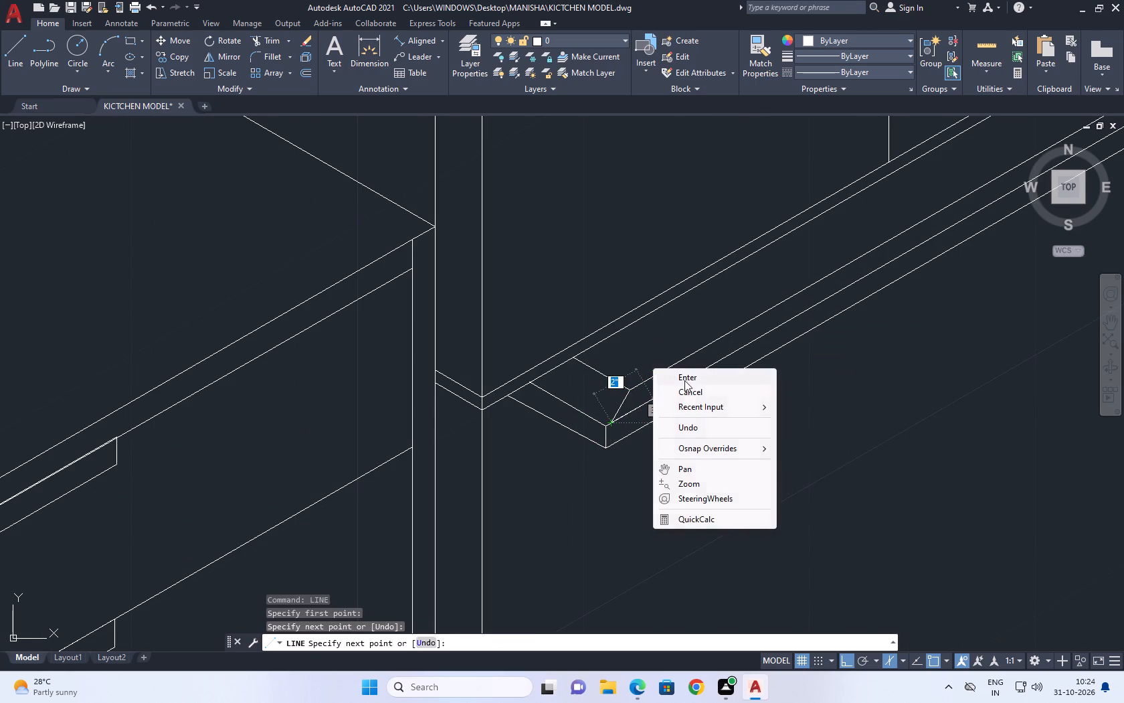
pyautogui.click(694, 392)
# Trim the refrigerator's lower gap line between the inner and outer handle edges at both ends of the drawer handle.
pyautogui.scroll(-4, 605, 368)
pyautogui.moveTo(680, 336); pyautogui.dragTo(613, 424, button='middle')
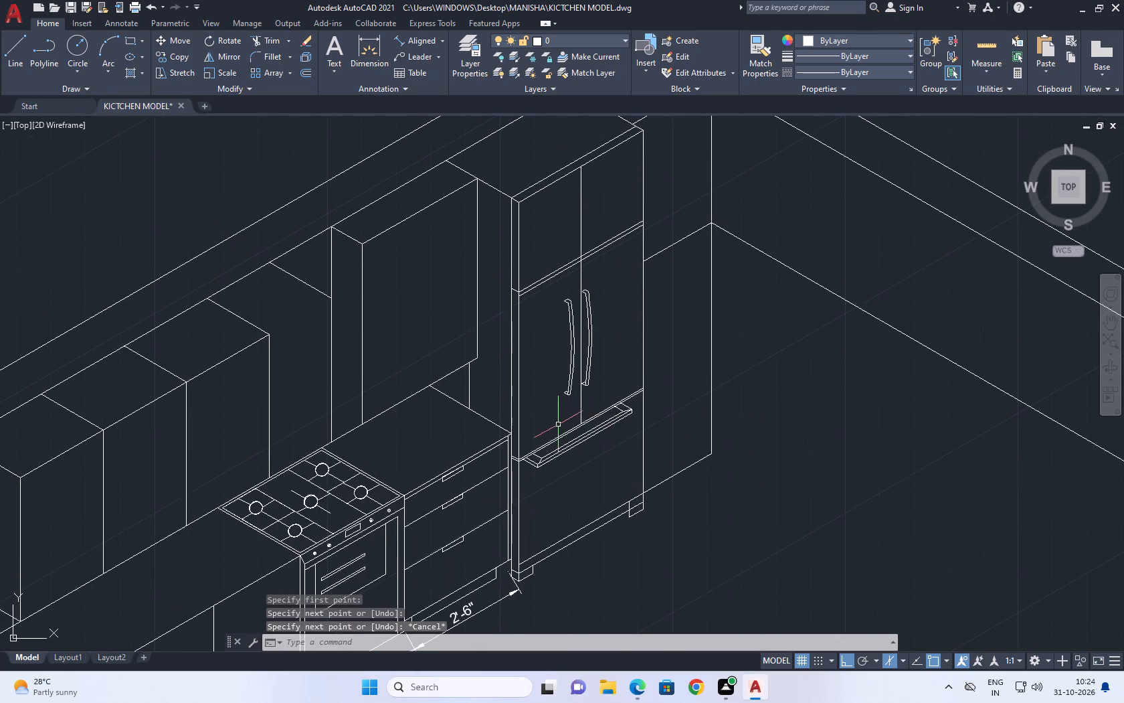
pyautogui.scroll(2, 573, 439)
pyautogui.moveTo(609, 427); pyautogui.dragTo(610, 440, button='middle')
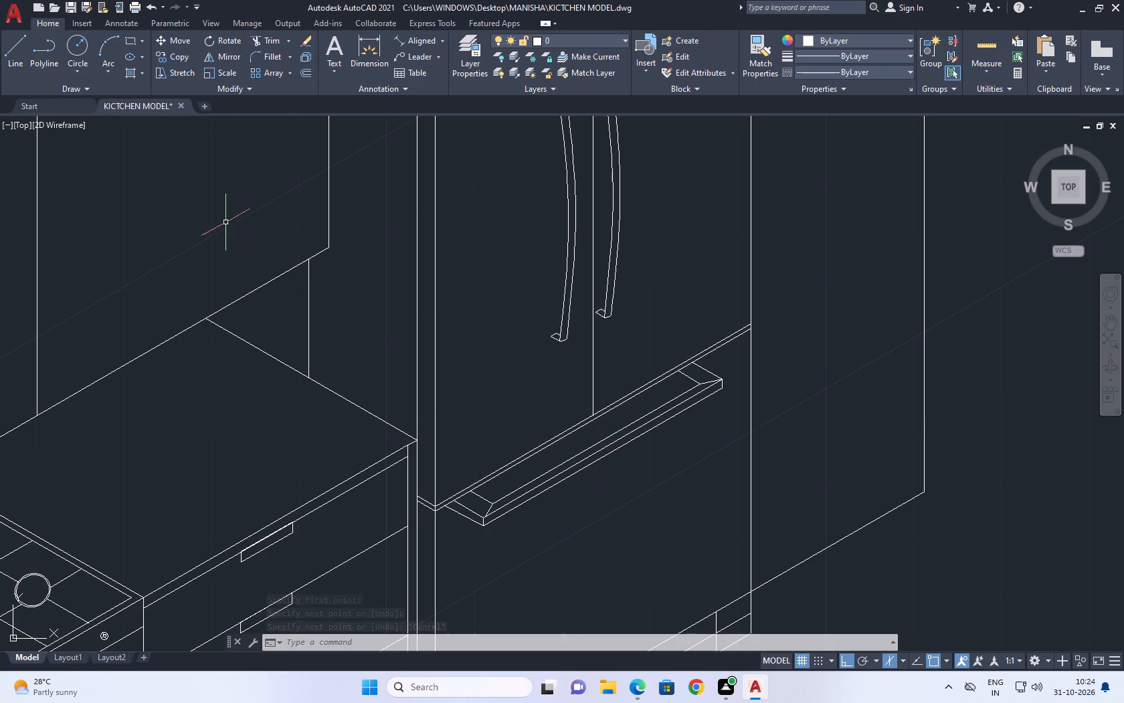
pyautogui.click(274, 40)
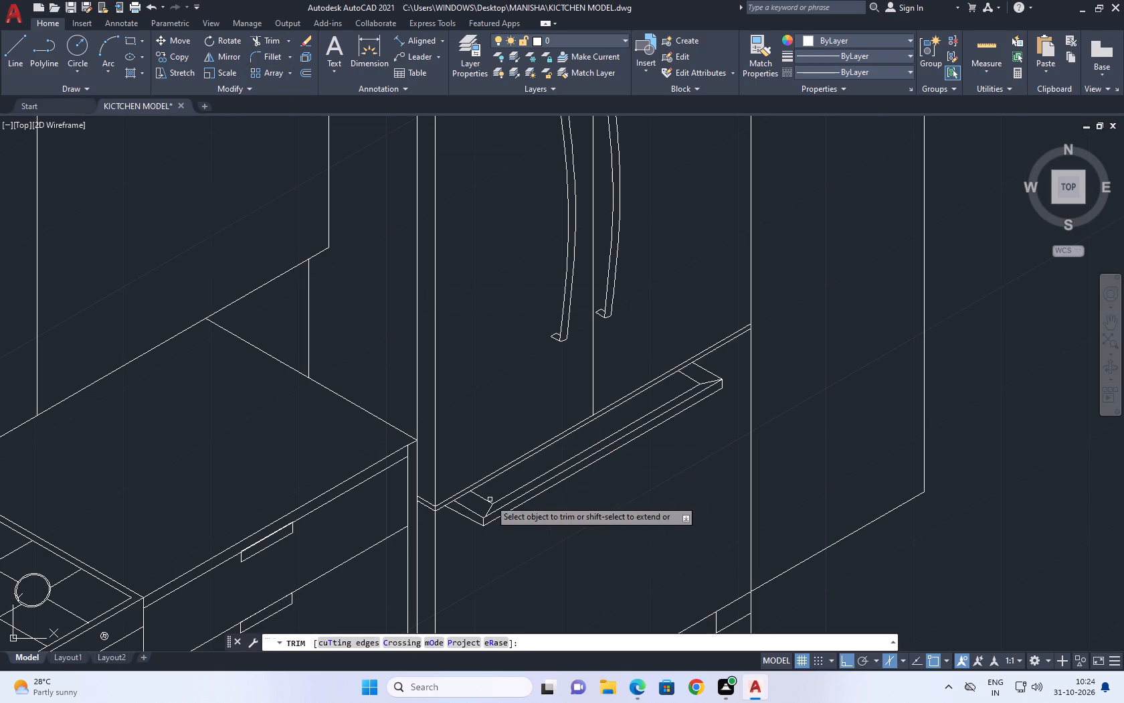
pyautogui.scroll(2, 490, 499)
pyautogui.click(436, 487)
pyautogui.moveTo(579, 378); pyautogui.dragTo(430, 564, button='middle')
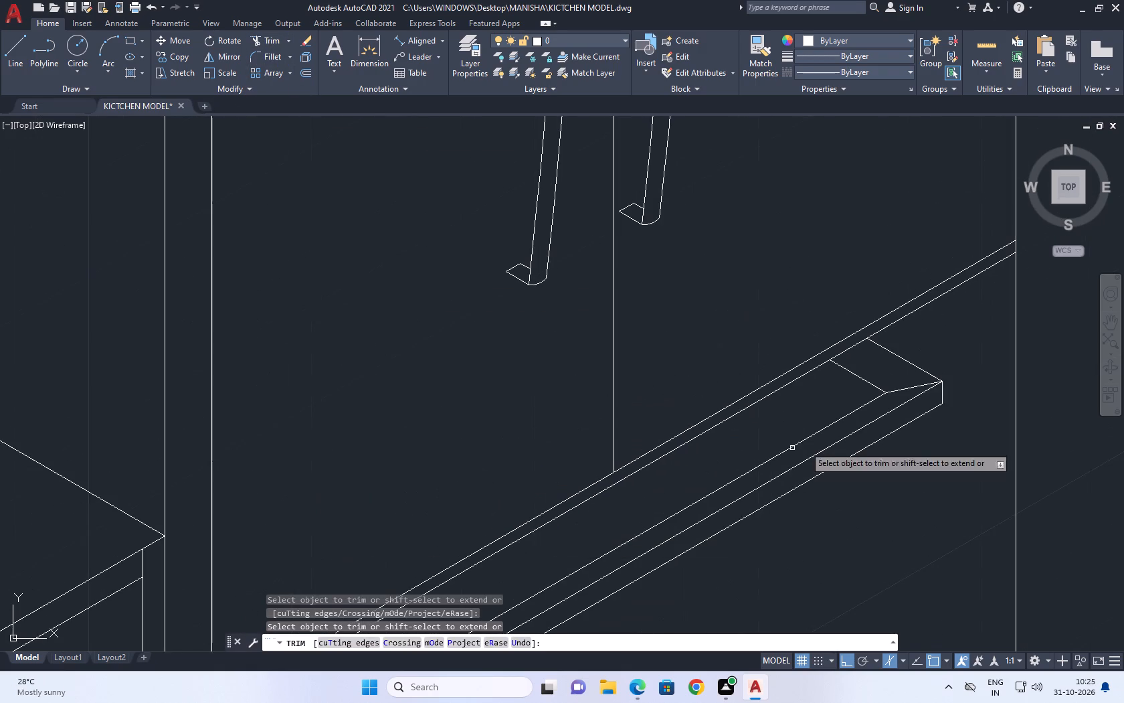
pyautogui.click(857, 343)
pyautogui.rightClick(770, 284)
pyautogui.click(826, 312)
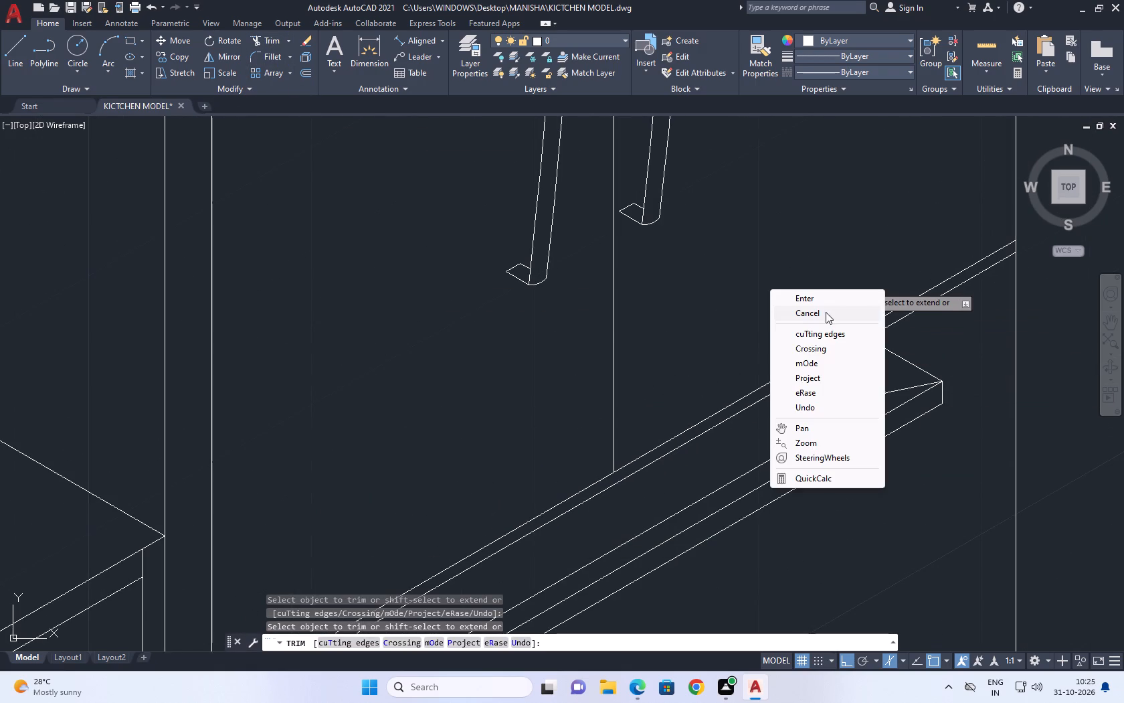
# Trim the part of the refrigerator's far foot vertical that lies between the two lower front edges.
pyautogui.scroll(-4, 595, 341)
pyautogui.moveTo(723, 398); pyautogui.dragTo(729, 423, button='middle')
pyautogui.scroll(-1, 609, 375)
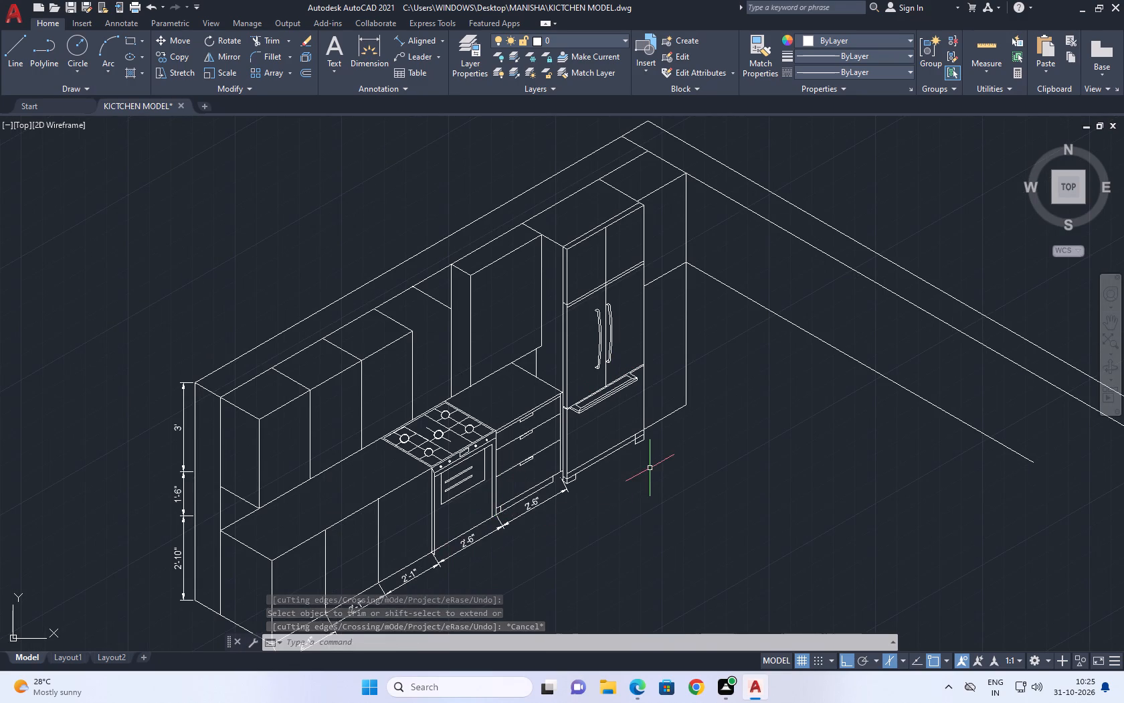
pyautogui.scroll(2, 642, 439)
pyautogui.moveTo(619, 460); pyautogui.dragTo(595, 451, button='middle')
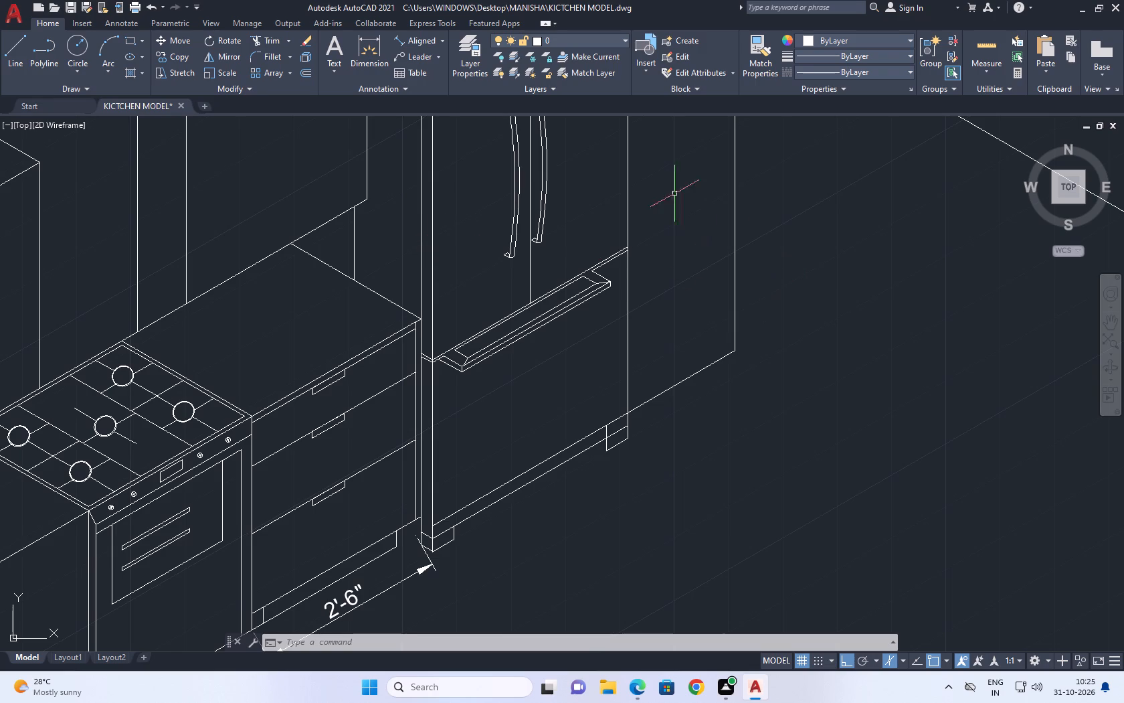
pyautogui.click(269, 42)
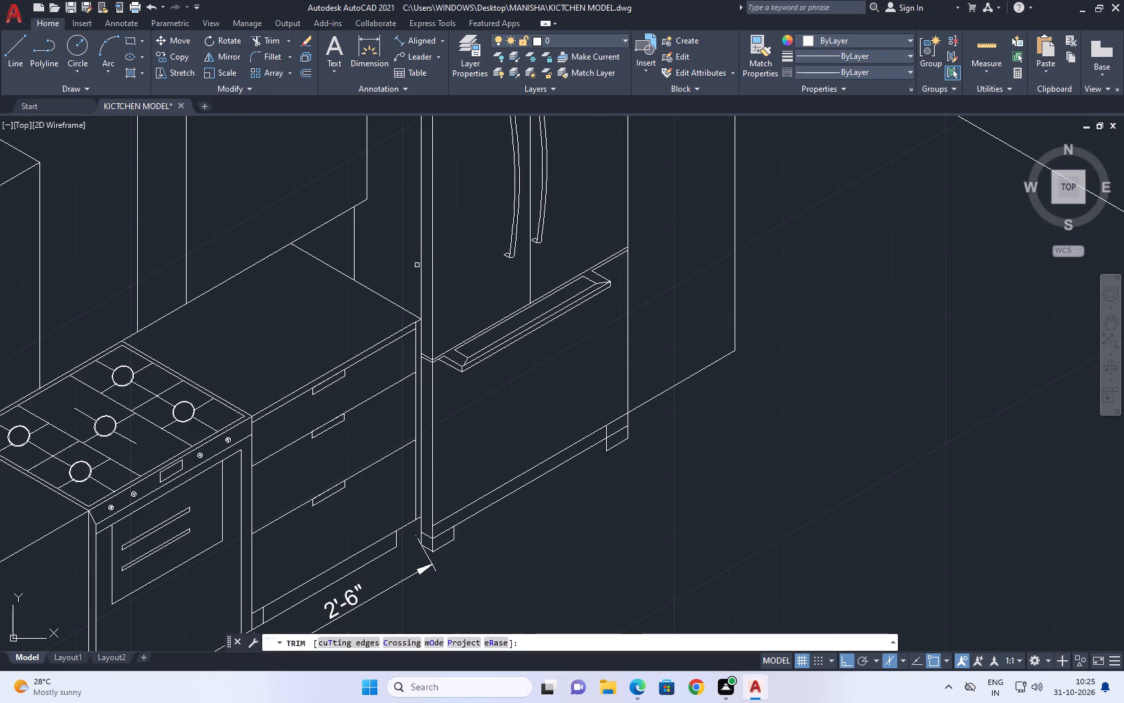
pyautogui.scroll(2, 600, 431)
pyautogui.click(620, 434)
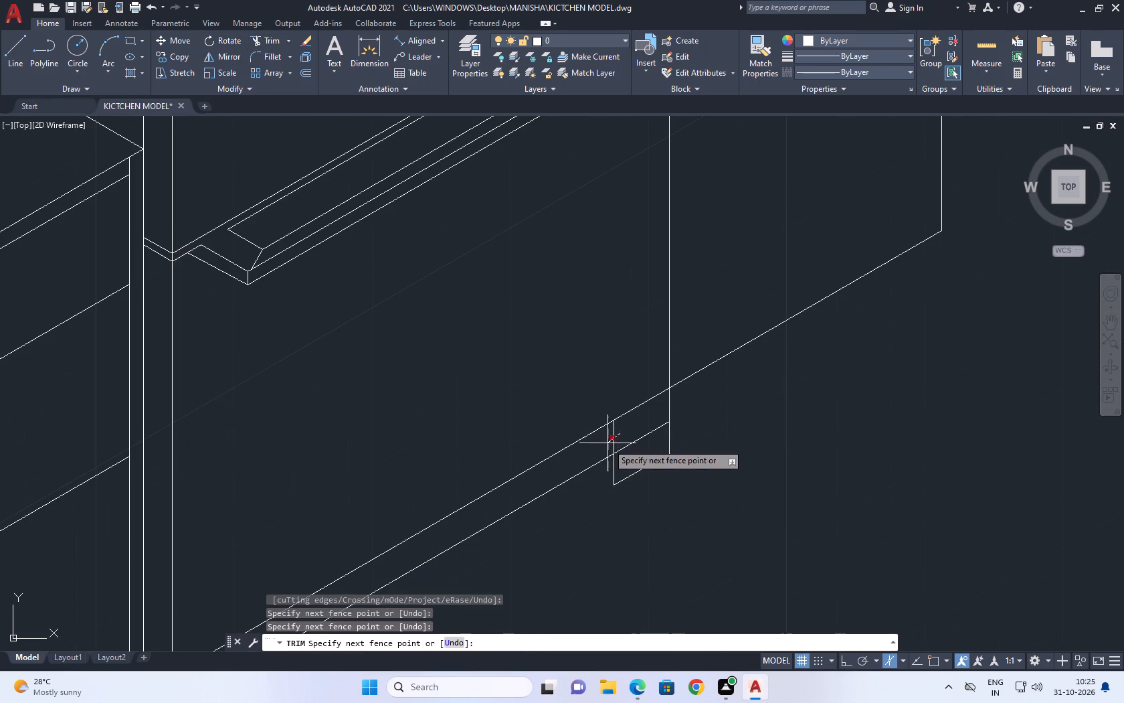
pyautogui.click(601, 449)
pyautogui.rightClick(589, 329)
pyautogui.click(617, 351)
# Review the finished refrigerator, the cabinet run and the open wall lines beyond the corner.
pyautogui.scroll(-3, 648, 355)
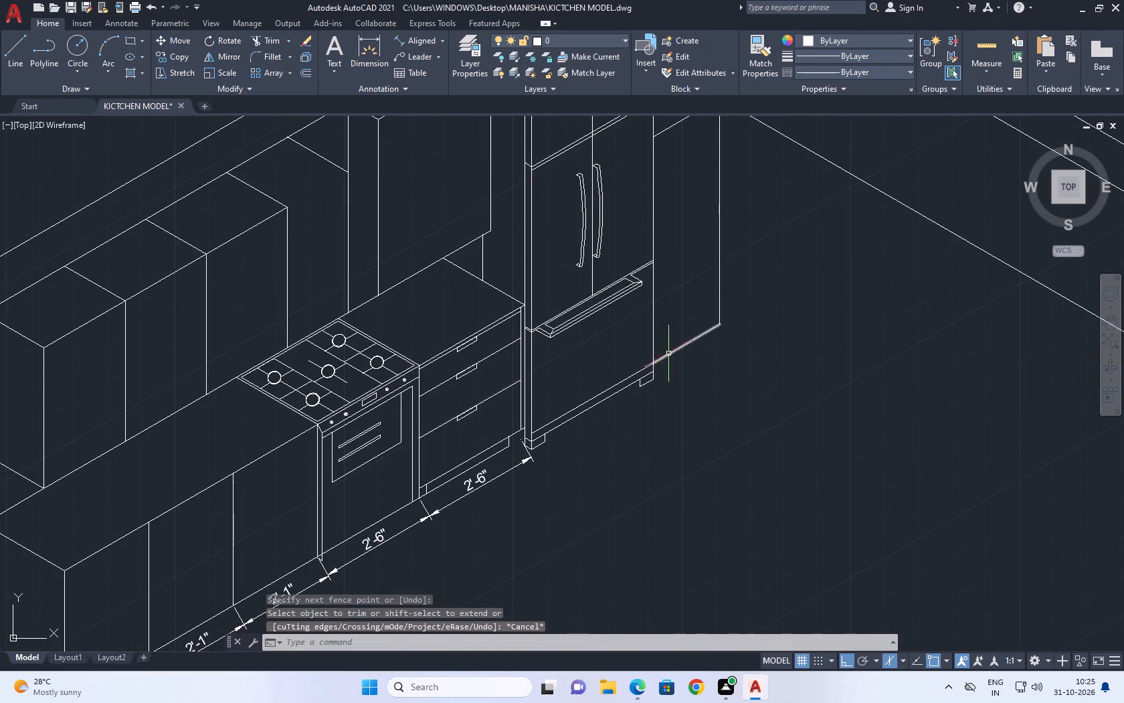
pyautogui.moveTo(669, 354); pyautogui.dragTo(673, 368, button='middle')
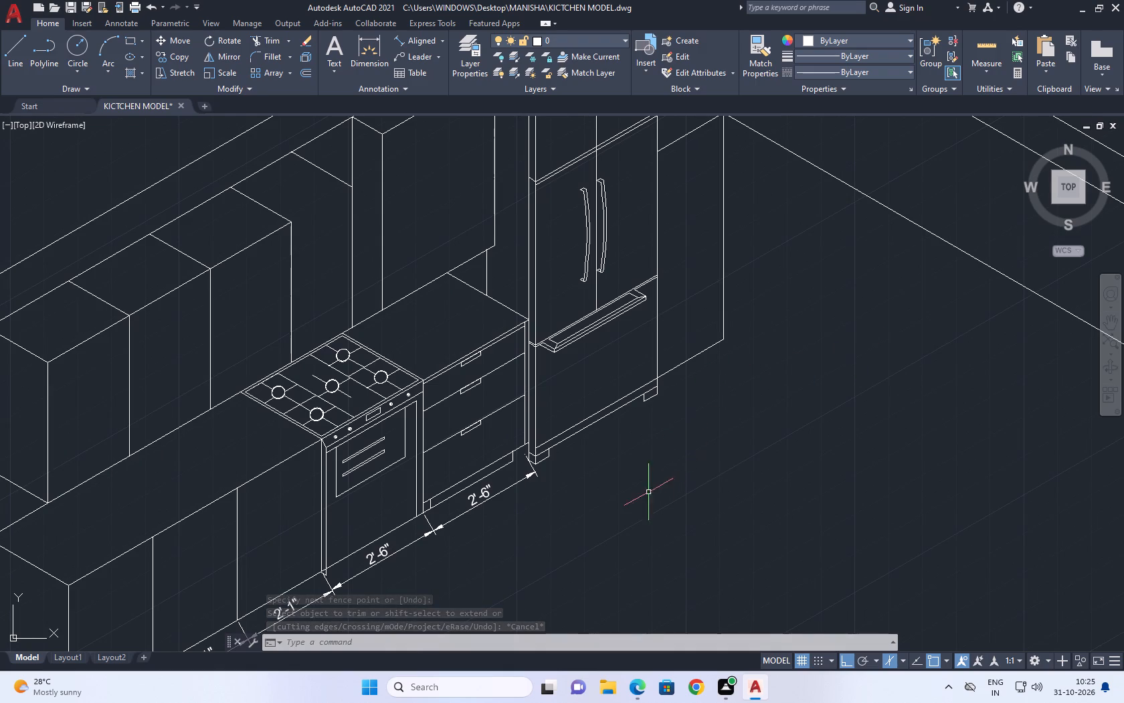
pyautogui.moveTo(547, 536); pyautogui.dragTo(606, 446, button='middle')
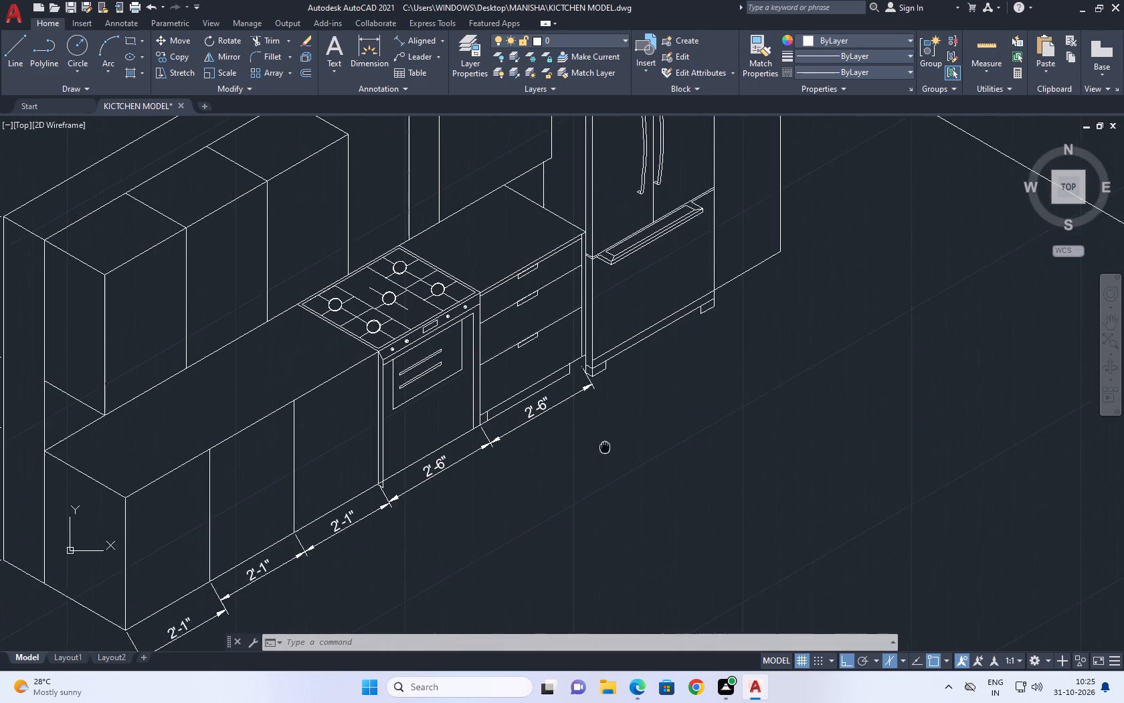
pyautogui.moveTo(606, 446); pyautogui.dragTo(645, 430, button='middle')
pyautogui.moveTo(649, 391); pyautogui.dragTo(577, 510, button='middle')
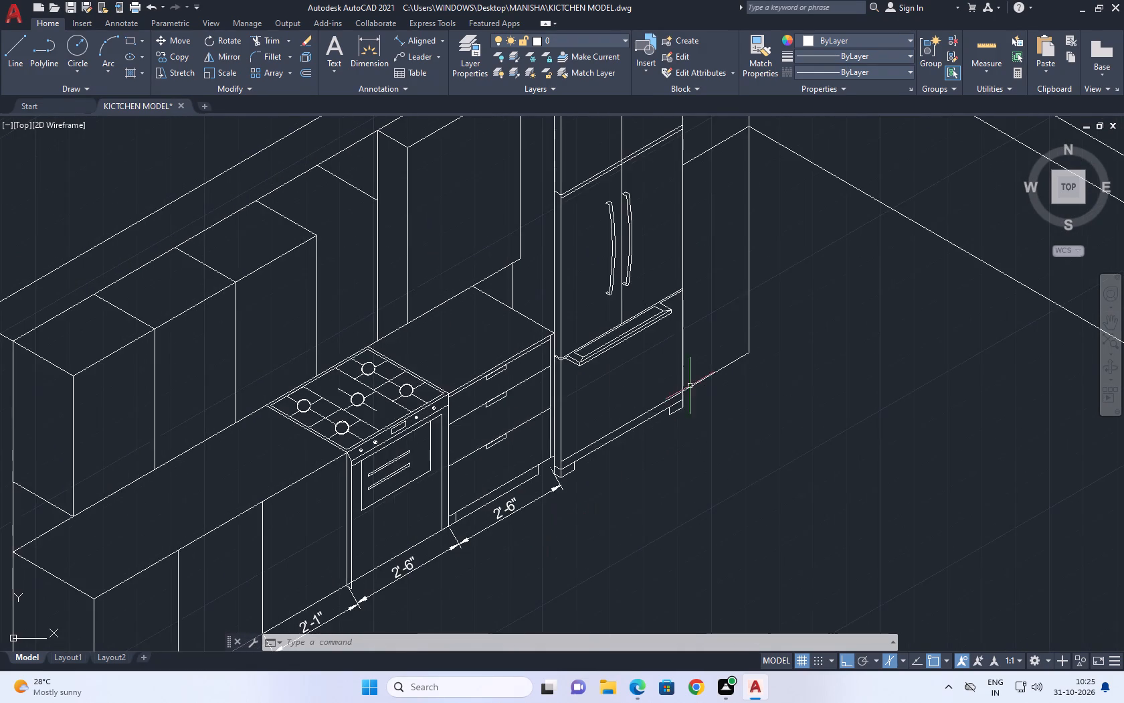
pyautogui.moveTo(694, 370); pyautogui.dragTo(537, 483, button='middle')
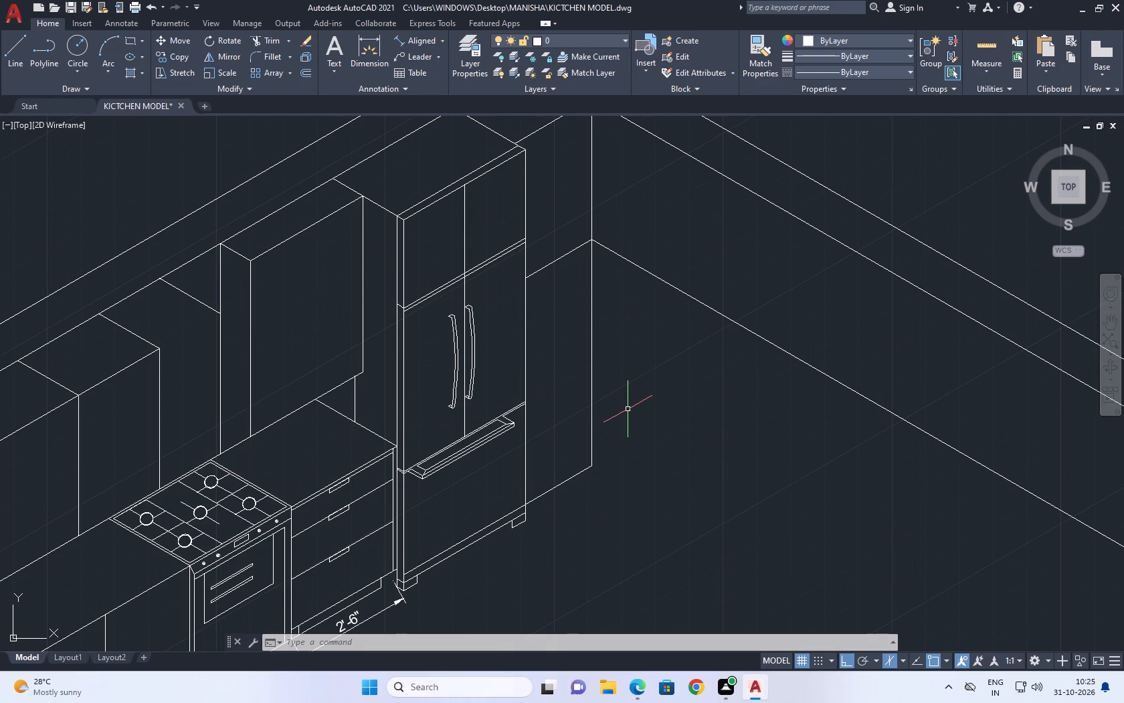
pyautogui.scroll(-1, 551, 343)
pyautogui.moveTo(589, 325); pyautogui.dragTo(579, 342, button='middle')
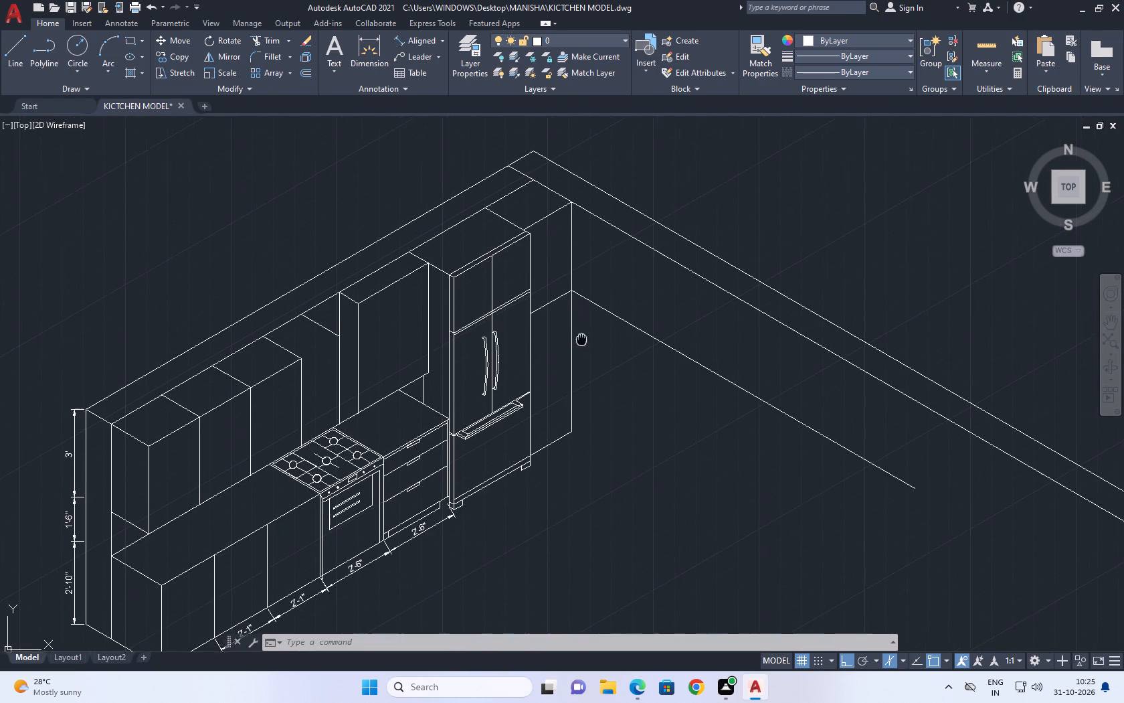
pyautogui.moveTo(579, 342); pyautogui.dragTo(563, 360, button='middle')
pyautogui.scroll(-4, 540, 382)
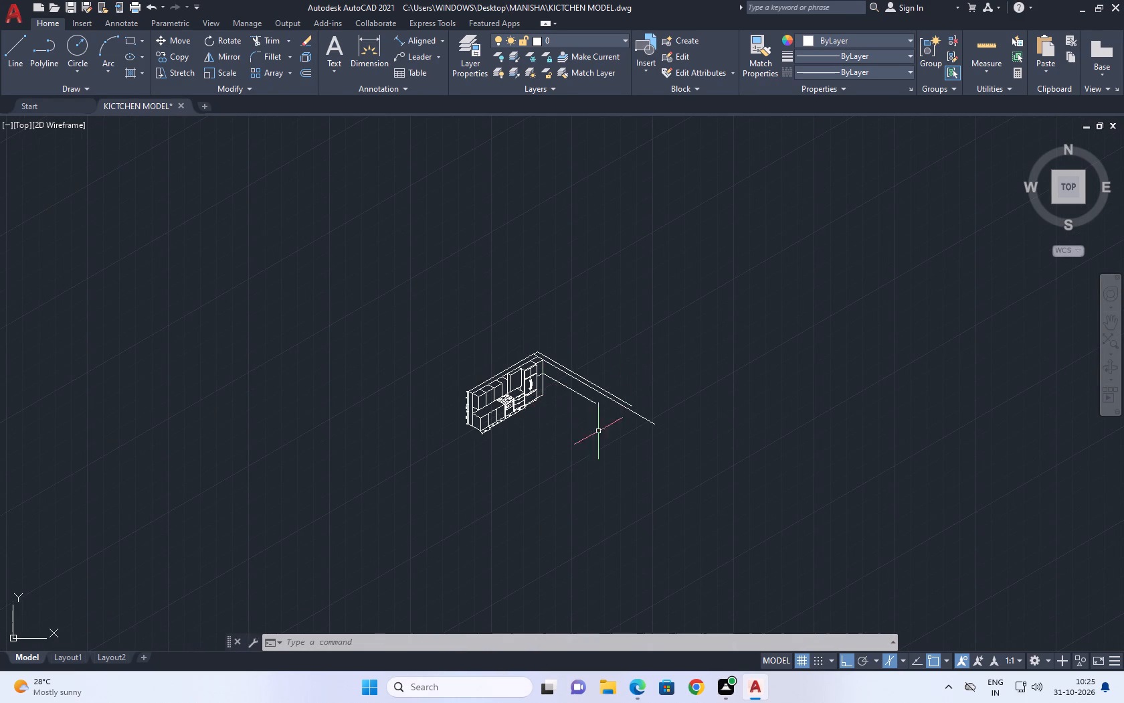
pyautogui.scroll(2, 581, 406)
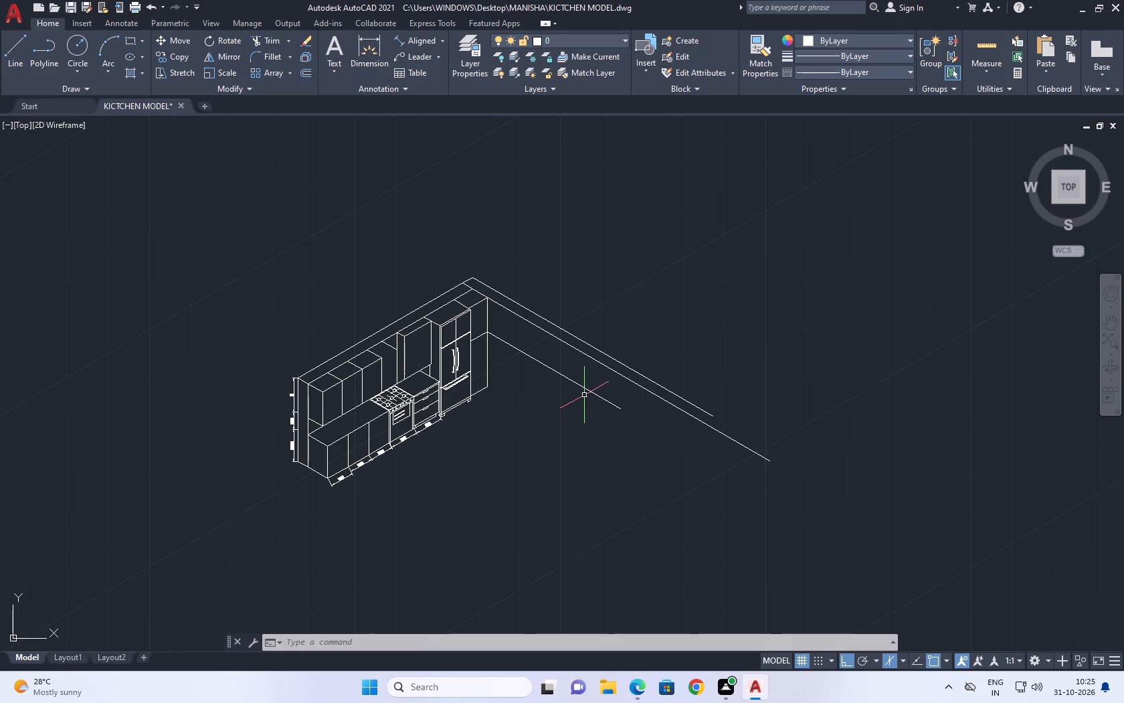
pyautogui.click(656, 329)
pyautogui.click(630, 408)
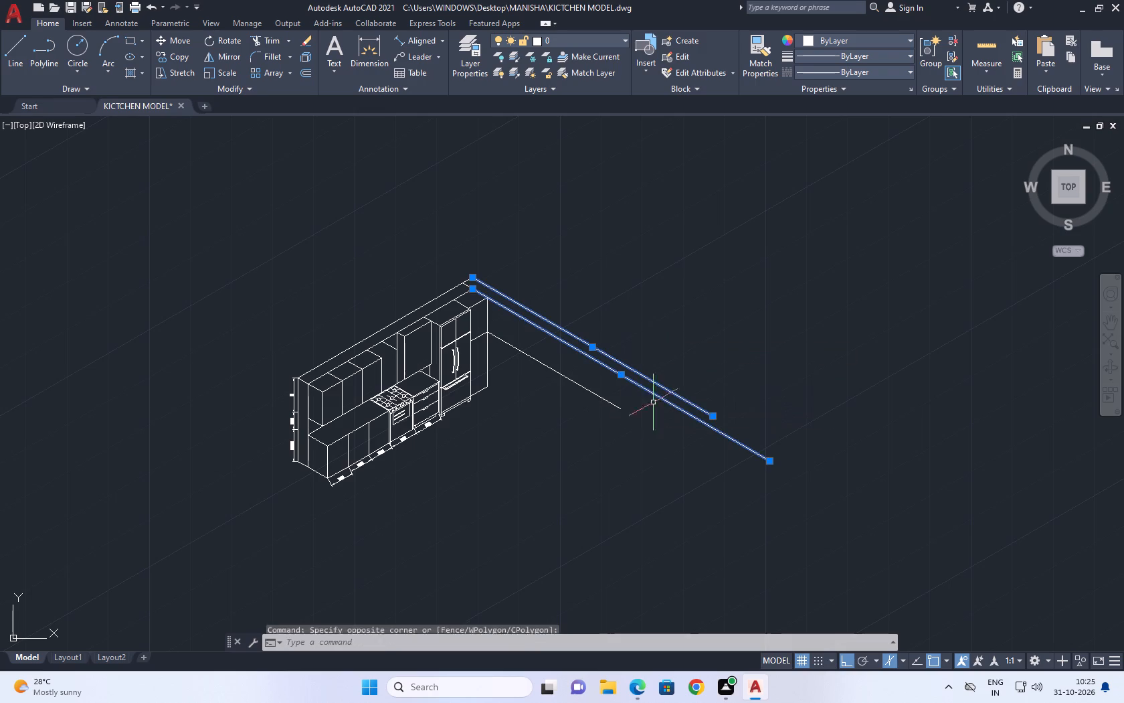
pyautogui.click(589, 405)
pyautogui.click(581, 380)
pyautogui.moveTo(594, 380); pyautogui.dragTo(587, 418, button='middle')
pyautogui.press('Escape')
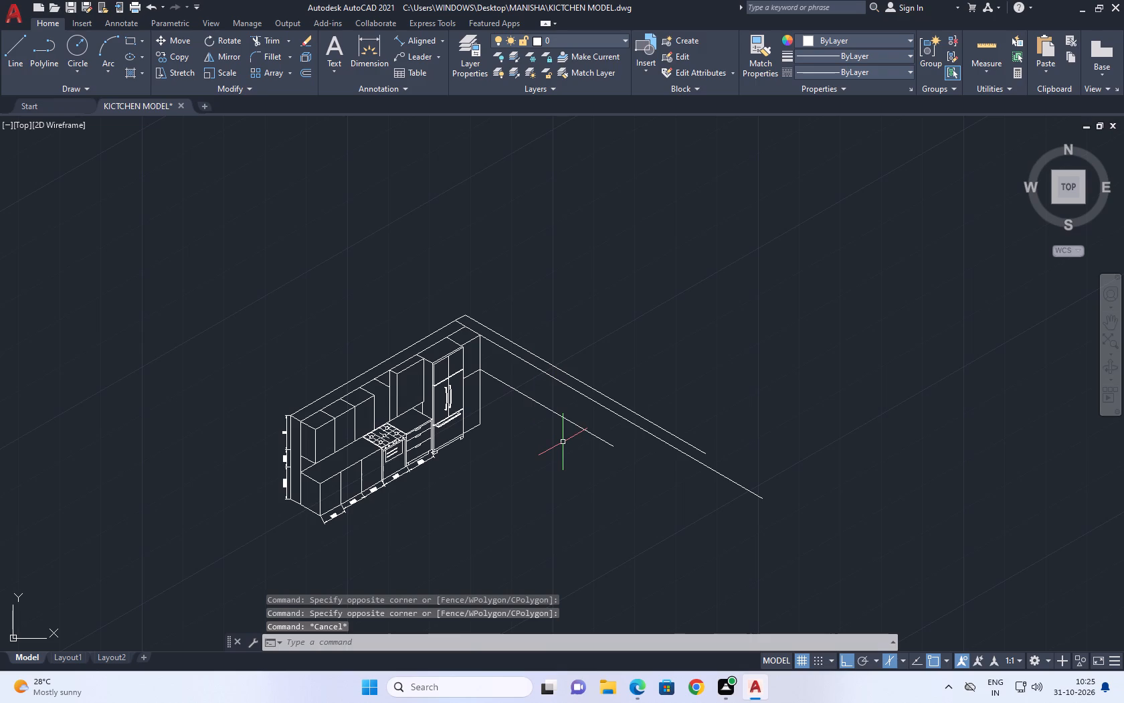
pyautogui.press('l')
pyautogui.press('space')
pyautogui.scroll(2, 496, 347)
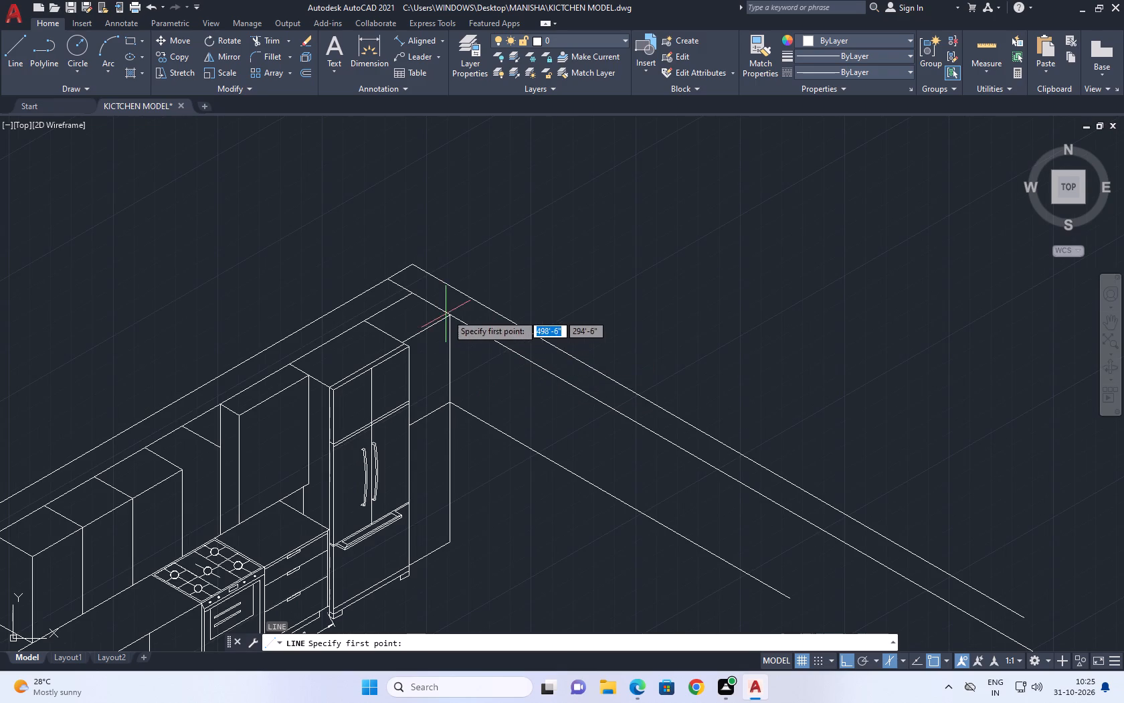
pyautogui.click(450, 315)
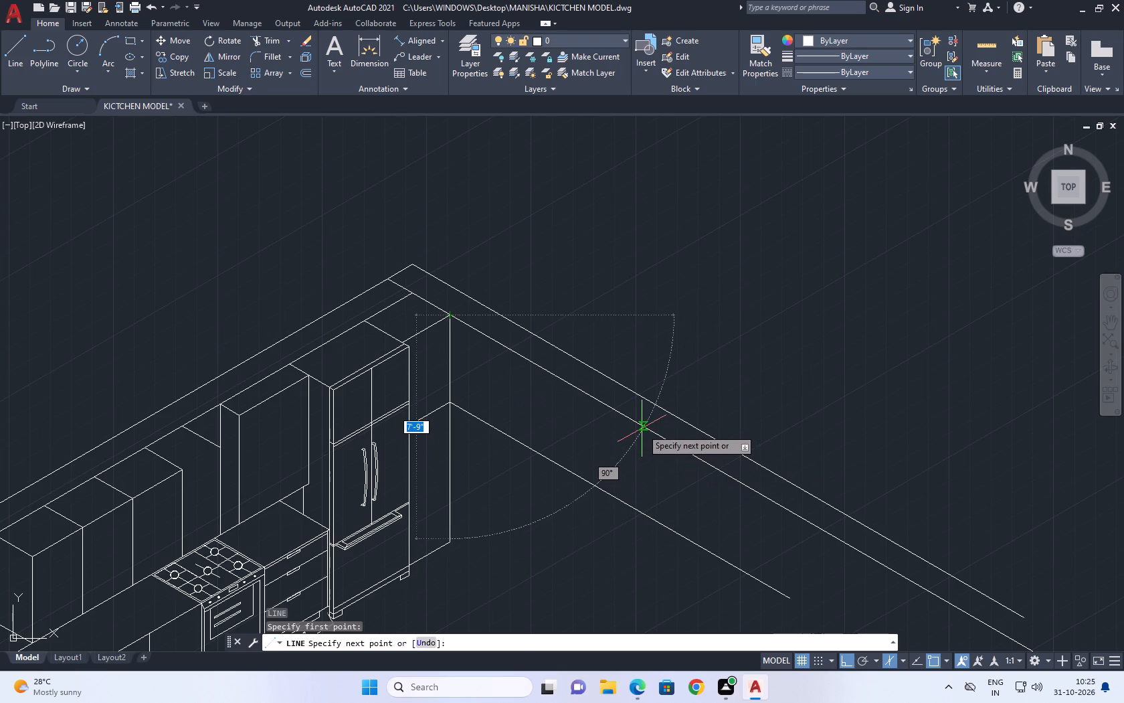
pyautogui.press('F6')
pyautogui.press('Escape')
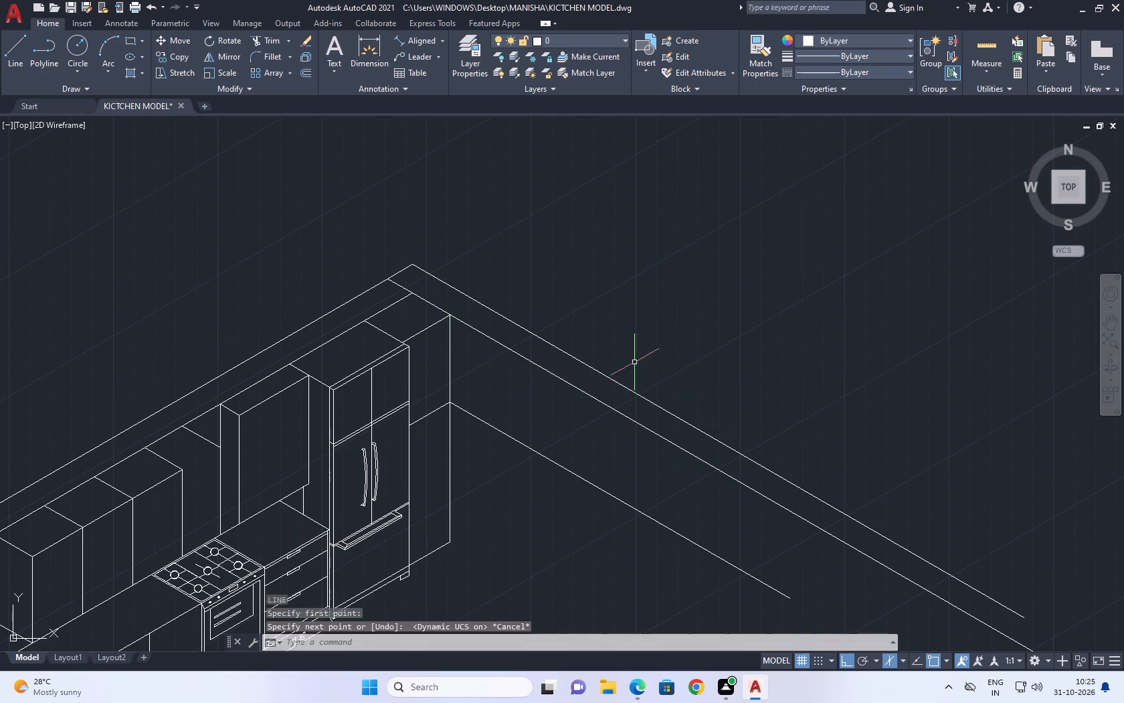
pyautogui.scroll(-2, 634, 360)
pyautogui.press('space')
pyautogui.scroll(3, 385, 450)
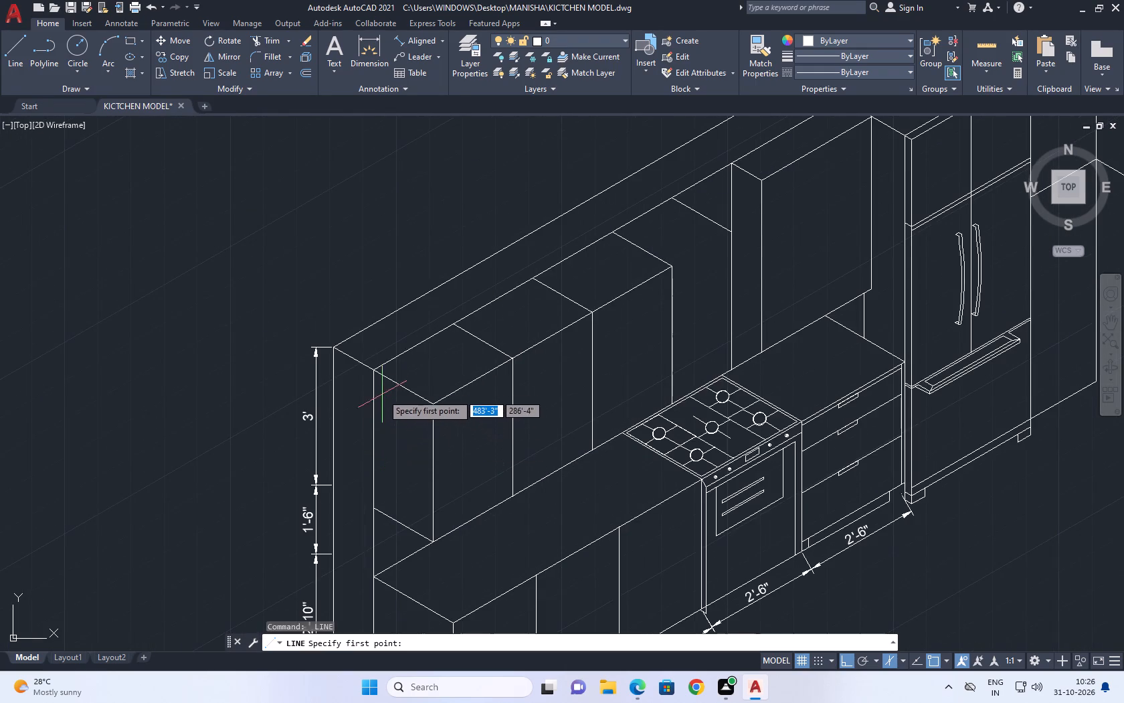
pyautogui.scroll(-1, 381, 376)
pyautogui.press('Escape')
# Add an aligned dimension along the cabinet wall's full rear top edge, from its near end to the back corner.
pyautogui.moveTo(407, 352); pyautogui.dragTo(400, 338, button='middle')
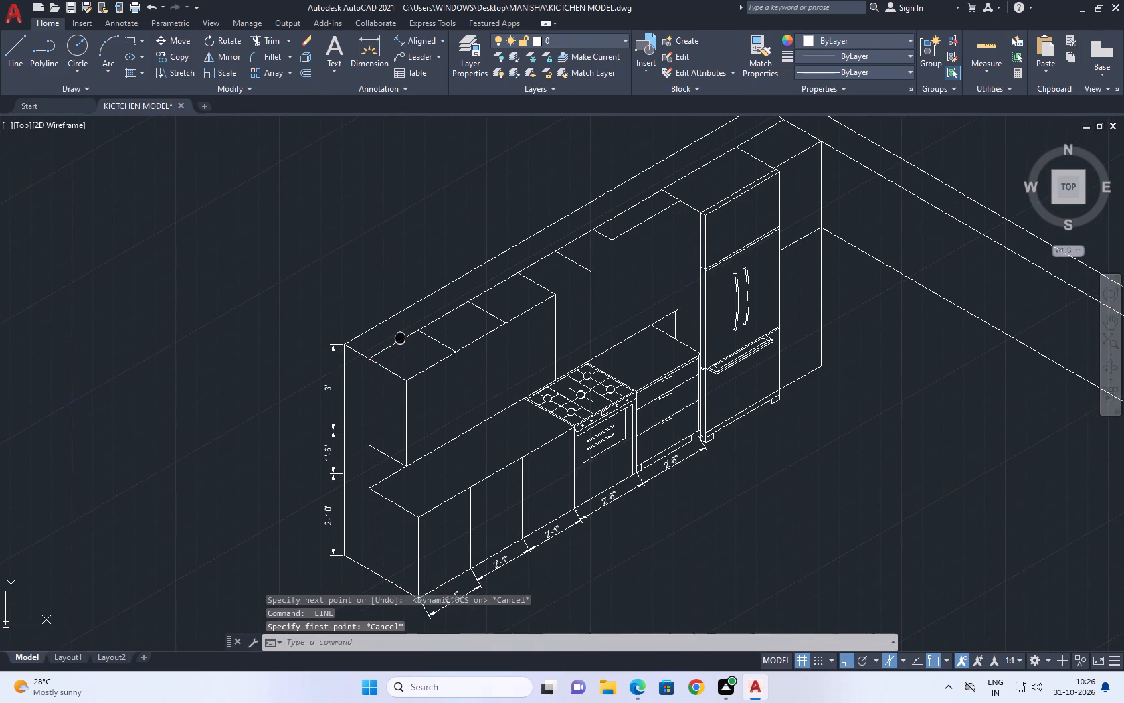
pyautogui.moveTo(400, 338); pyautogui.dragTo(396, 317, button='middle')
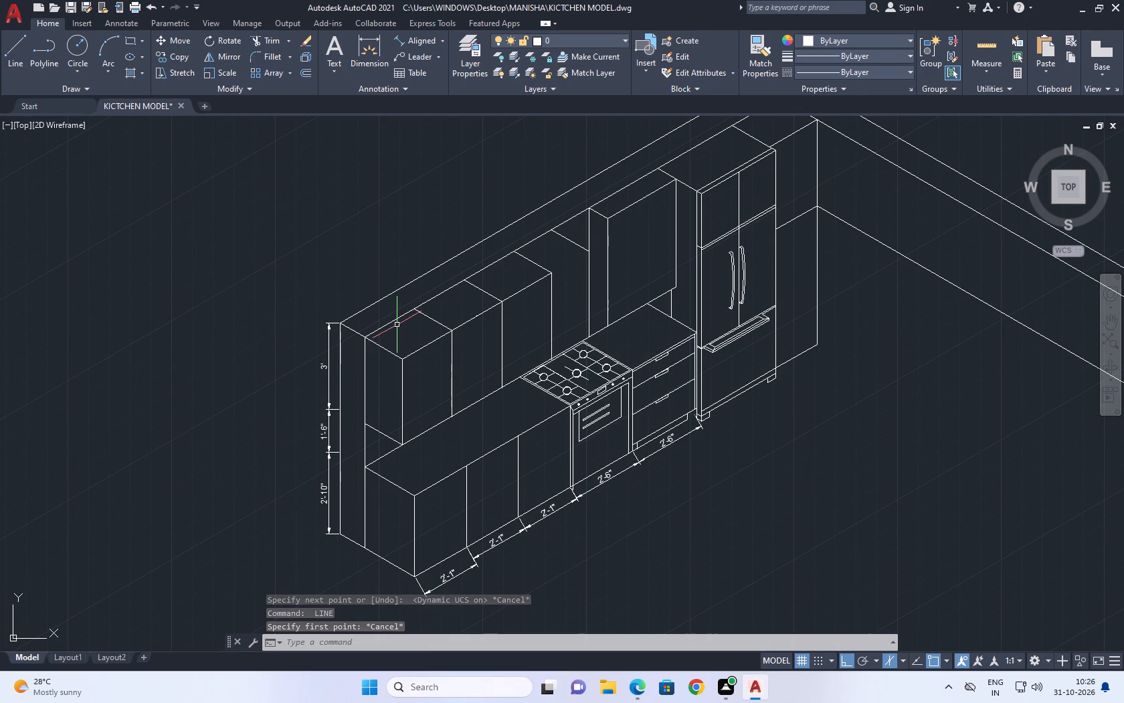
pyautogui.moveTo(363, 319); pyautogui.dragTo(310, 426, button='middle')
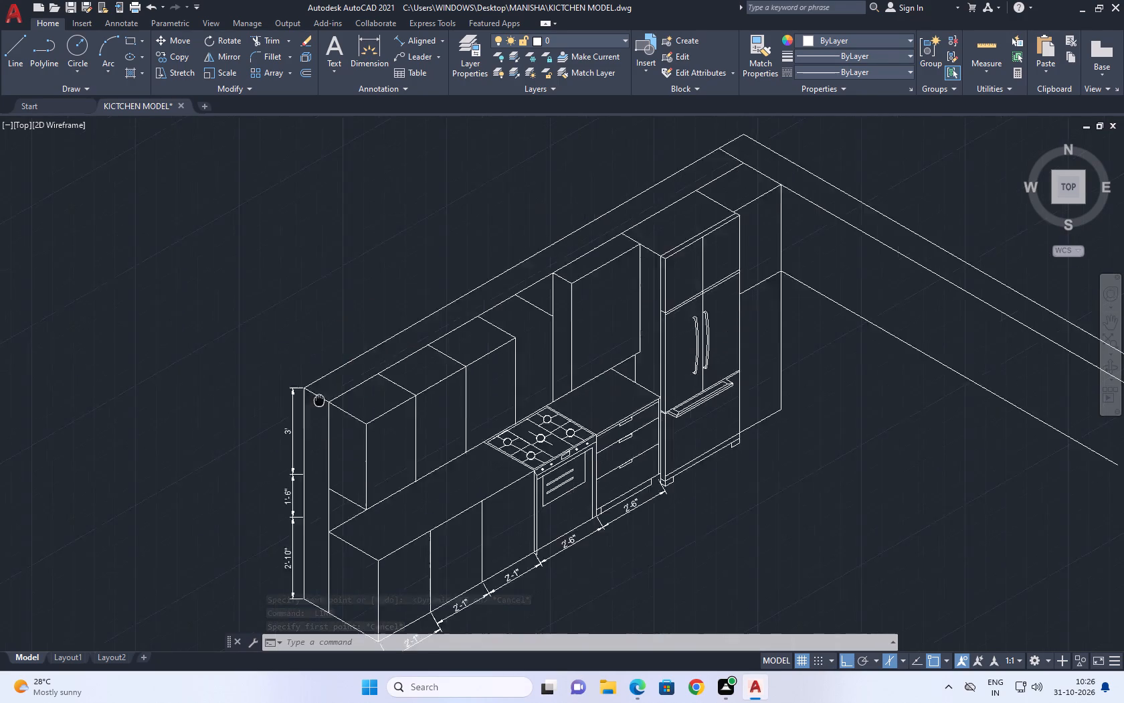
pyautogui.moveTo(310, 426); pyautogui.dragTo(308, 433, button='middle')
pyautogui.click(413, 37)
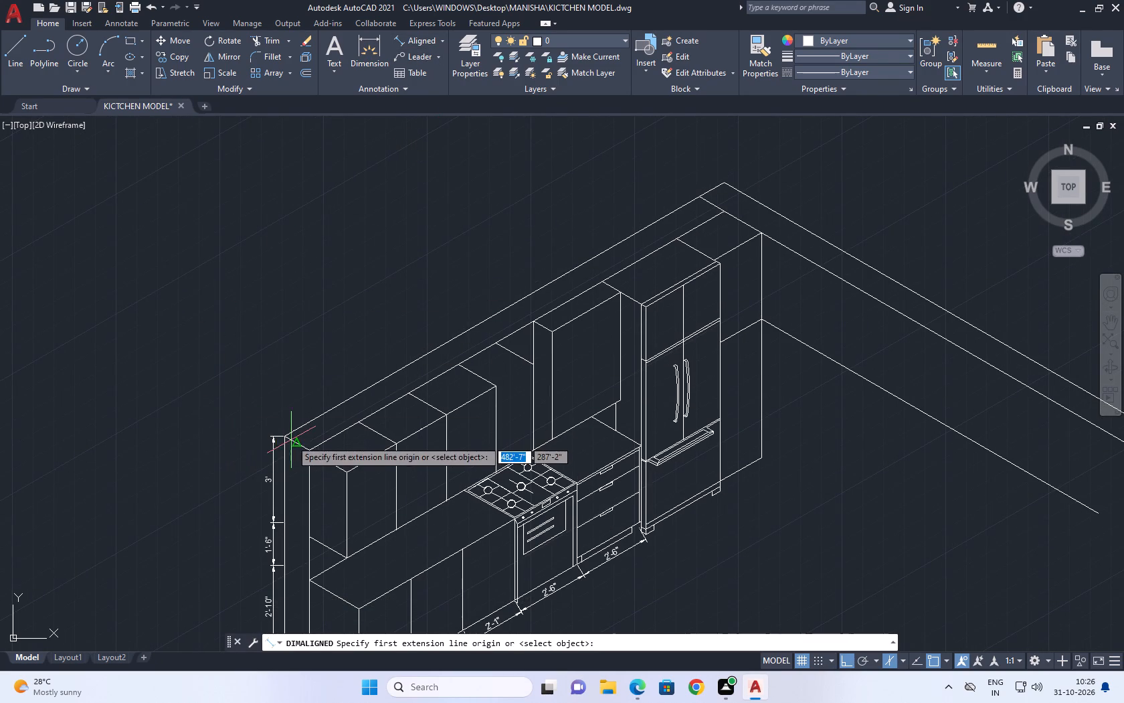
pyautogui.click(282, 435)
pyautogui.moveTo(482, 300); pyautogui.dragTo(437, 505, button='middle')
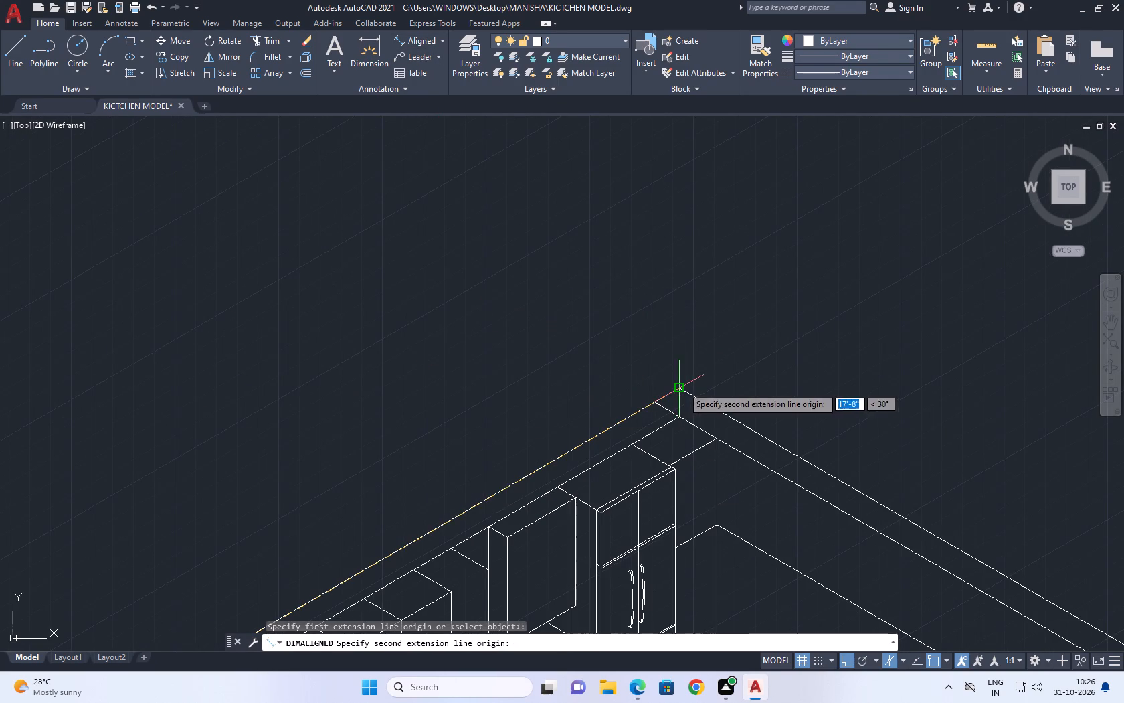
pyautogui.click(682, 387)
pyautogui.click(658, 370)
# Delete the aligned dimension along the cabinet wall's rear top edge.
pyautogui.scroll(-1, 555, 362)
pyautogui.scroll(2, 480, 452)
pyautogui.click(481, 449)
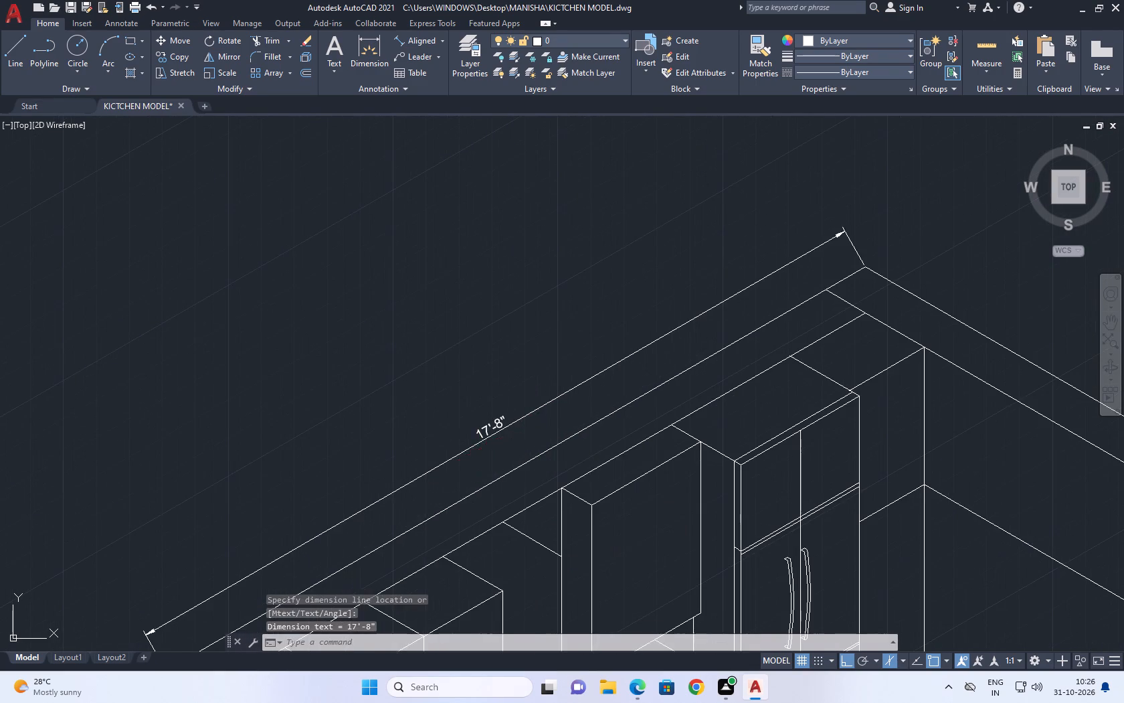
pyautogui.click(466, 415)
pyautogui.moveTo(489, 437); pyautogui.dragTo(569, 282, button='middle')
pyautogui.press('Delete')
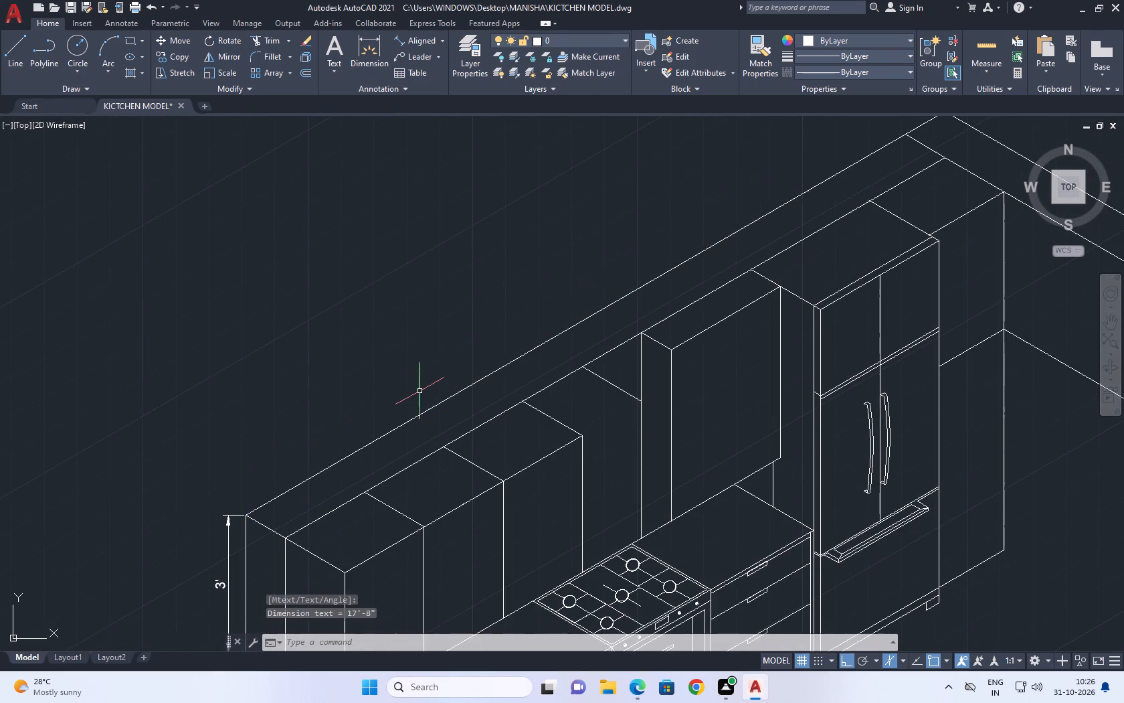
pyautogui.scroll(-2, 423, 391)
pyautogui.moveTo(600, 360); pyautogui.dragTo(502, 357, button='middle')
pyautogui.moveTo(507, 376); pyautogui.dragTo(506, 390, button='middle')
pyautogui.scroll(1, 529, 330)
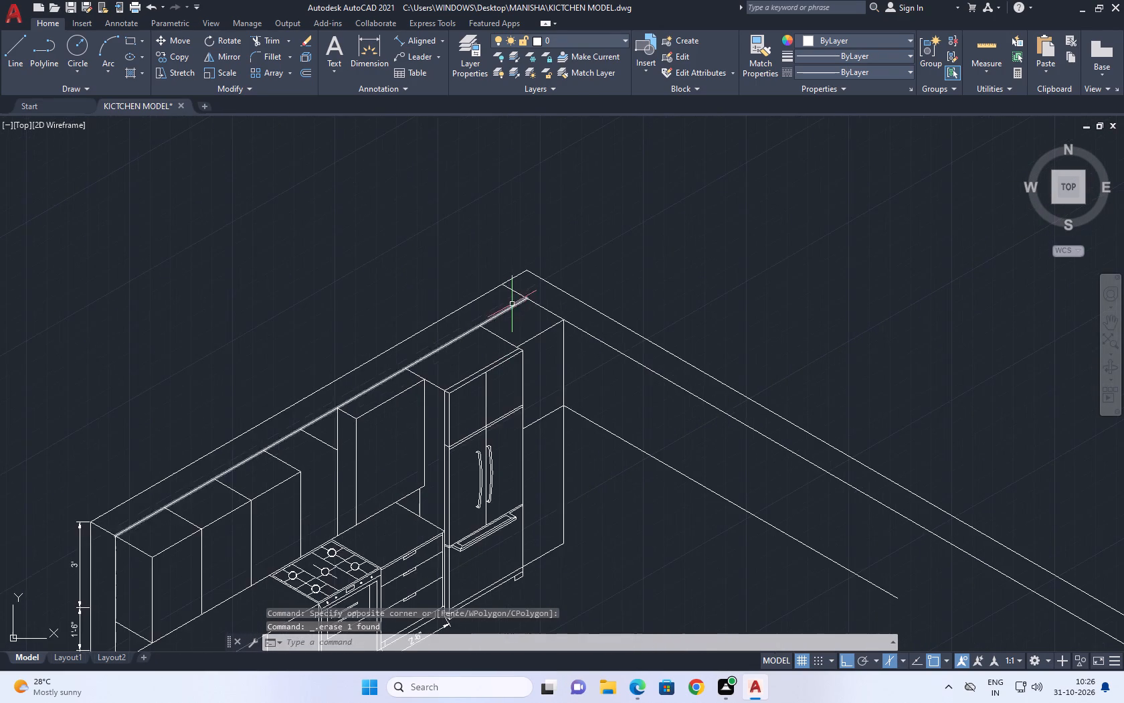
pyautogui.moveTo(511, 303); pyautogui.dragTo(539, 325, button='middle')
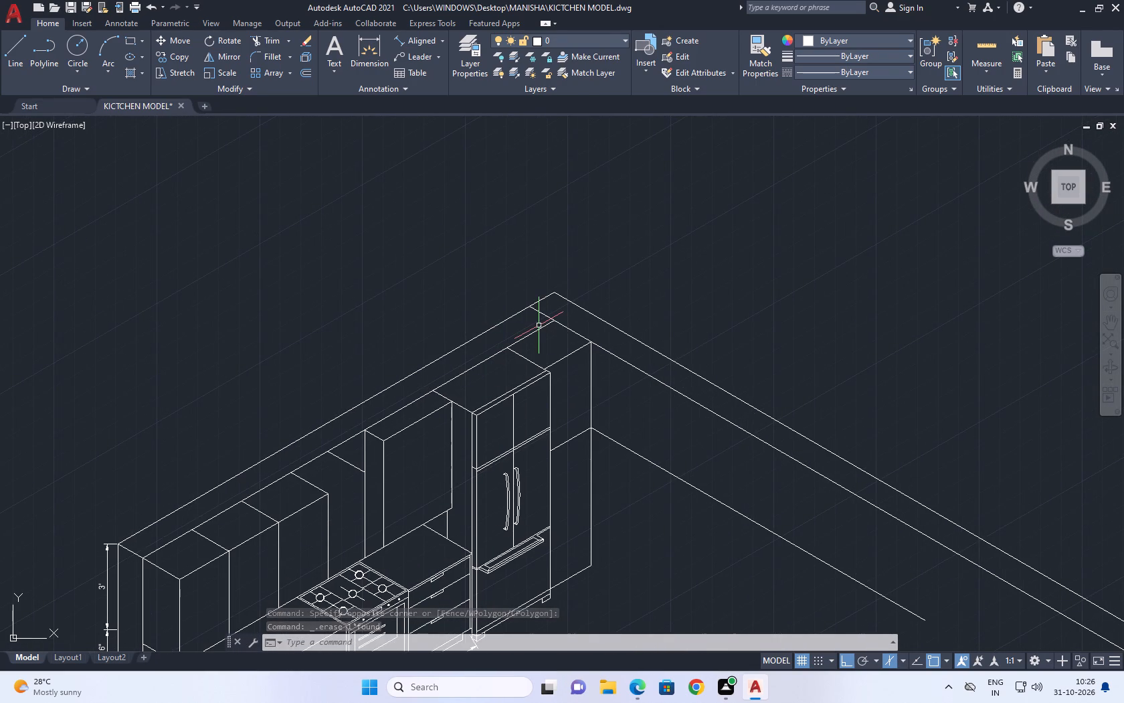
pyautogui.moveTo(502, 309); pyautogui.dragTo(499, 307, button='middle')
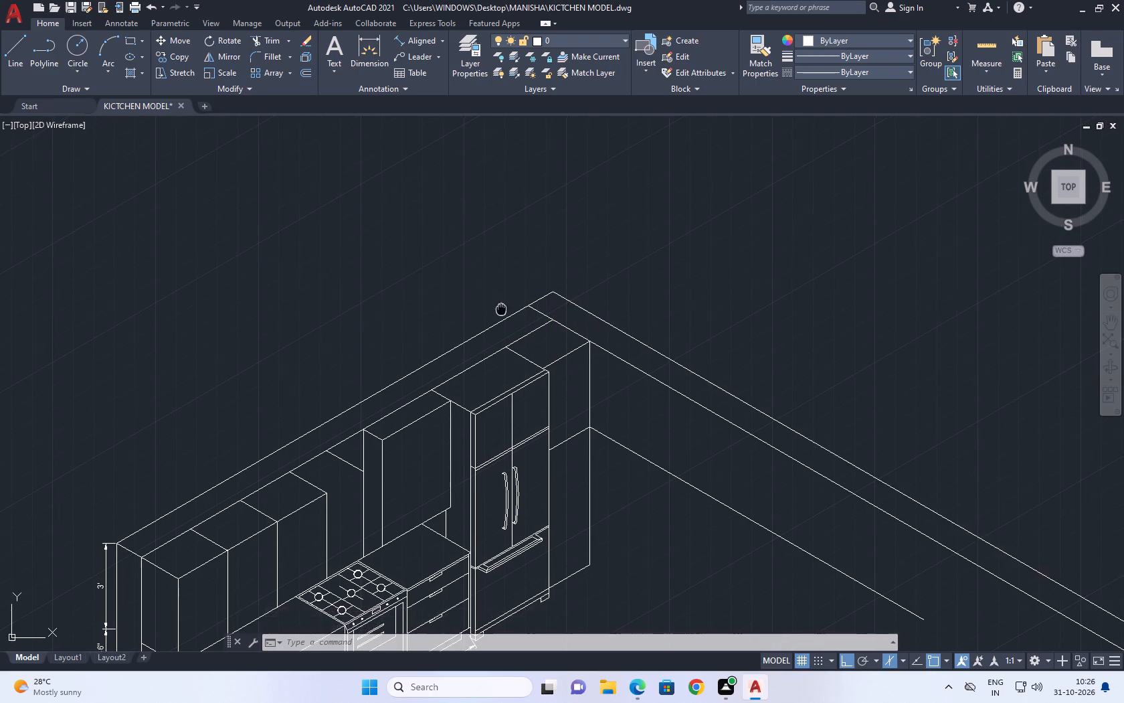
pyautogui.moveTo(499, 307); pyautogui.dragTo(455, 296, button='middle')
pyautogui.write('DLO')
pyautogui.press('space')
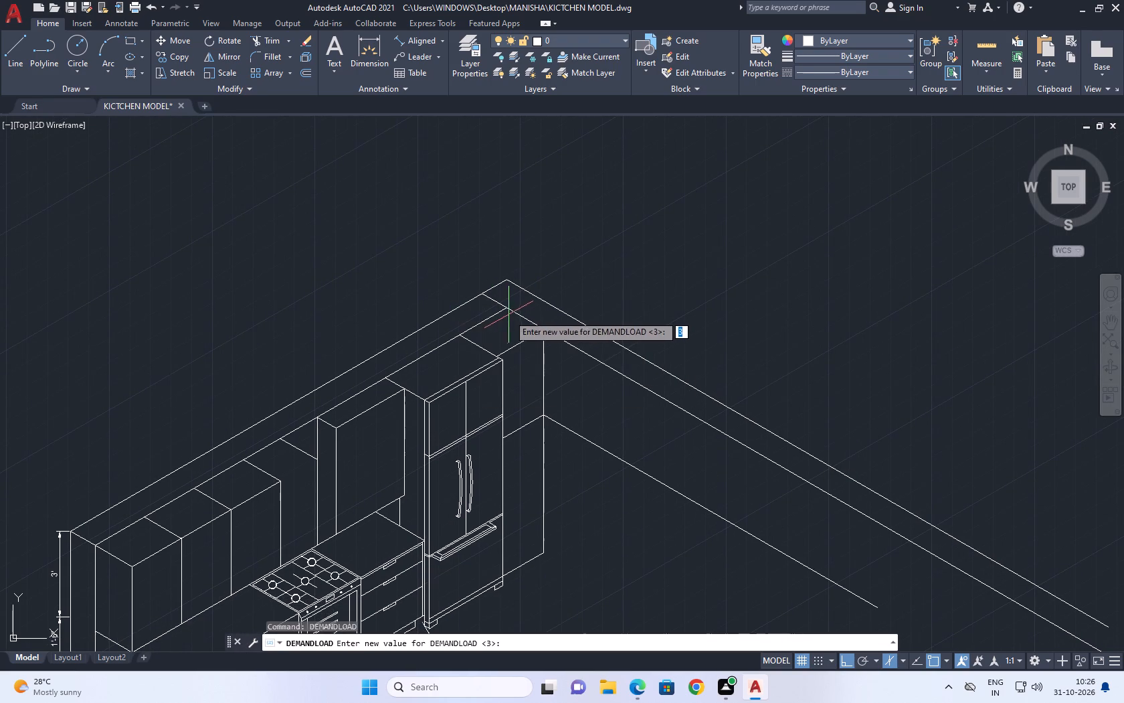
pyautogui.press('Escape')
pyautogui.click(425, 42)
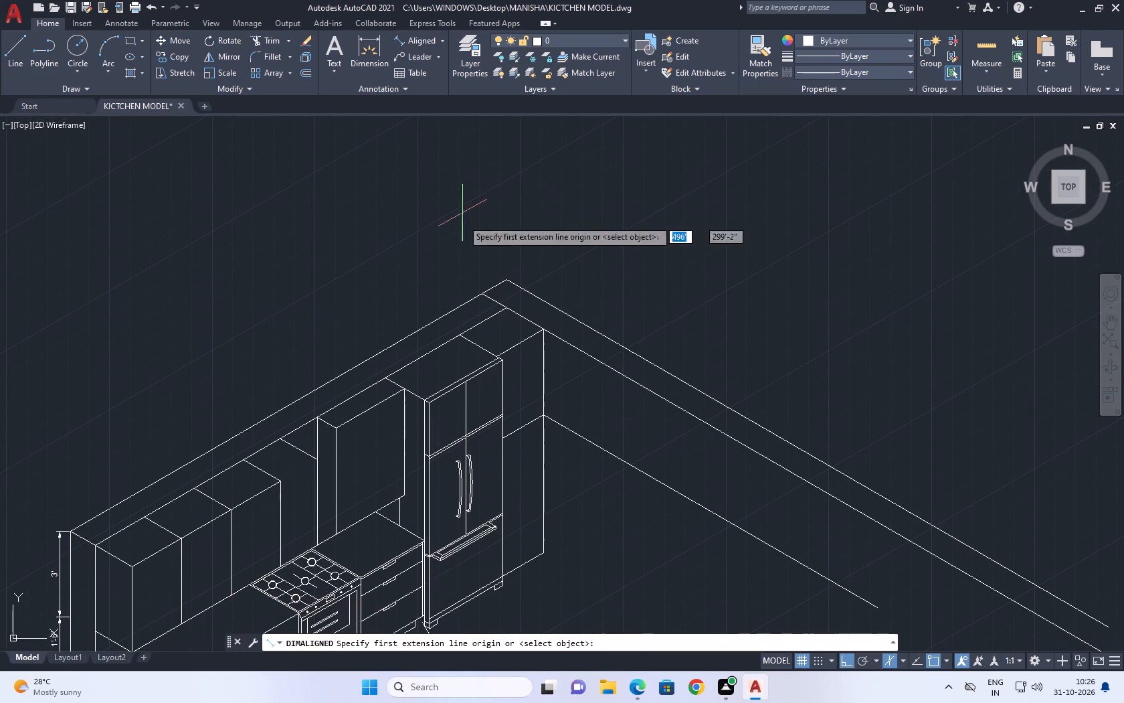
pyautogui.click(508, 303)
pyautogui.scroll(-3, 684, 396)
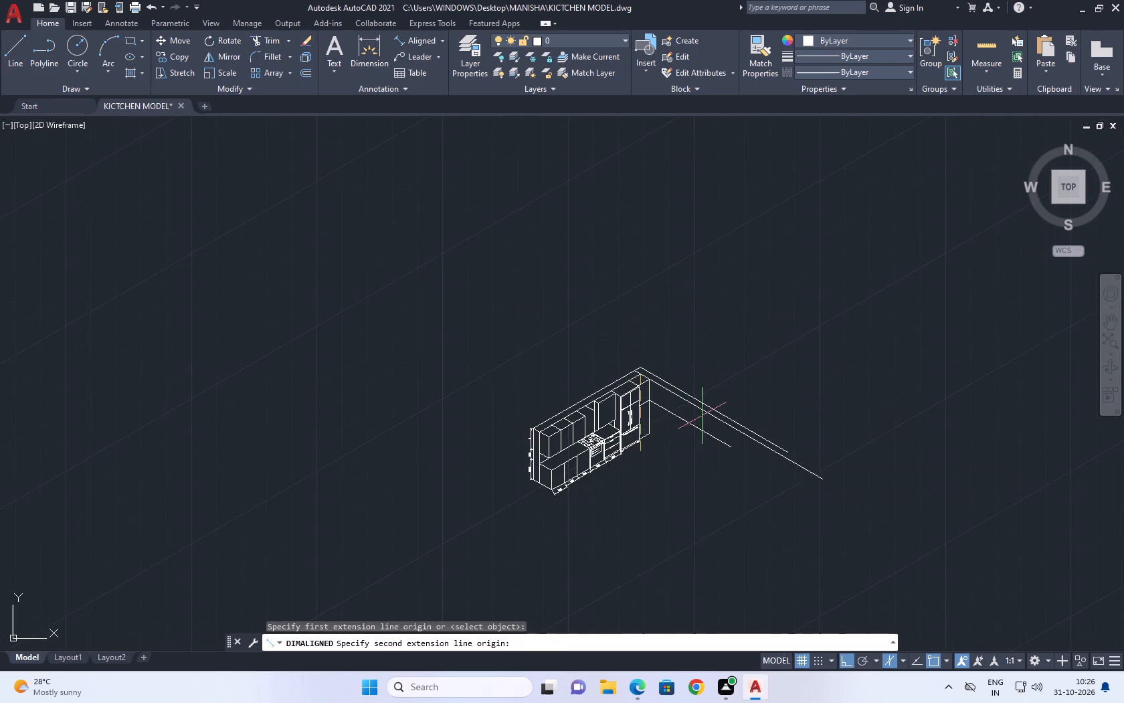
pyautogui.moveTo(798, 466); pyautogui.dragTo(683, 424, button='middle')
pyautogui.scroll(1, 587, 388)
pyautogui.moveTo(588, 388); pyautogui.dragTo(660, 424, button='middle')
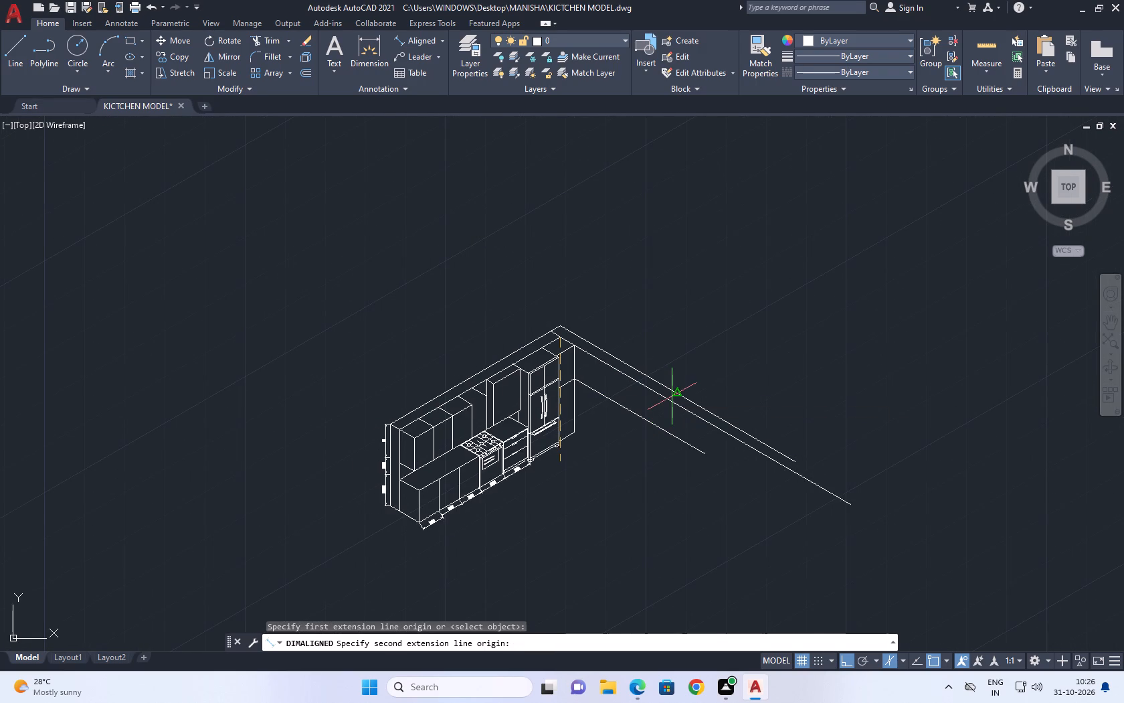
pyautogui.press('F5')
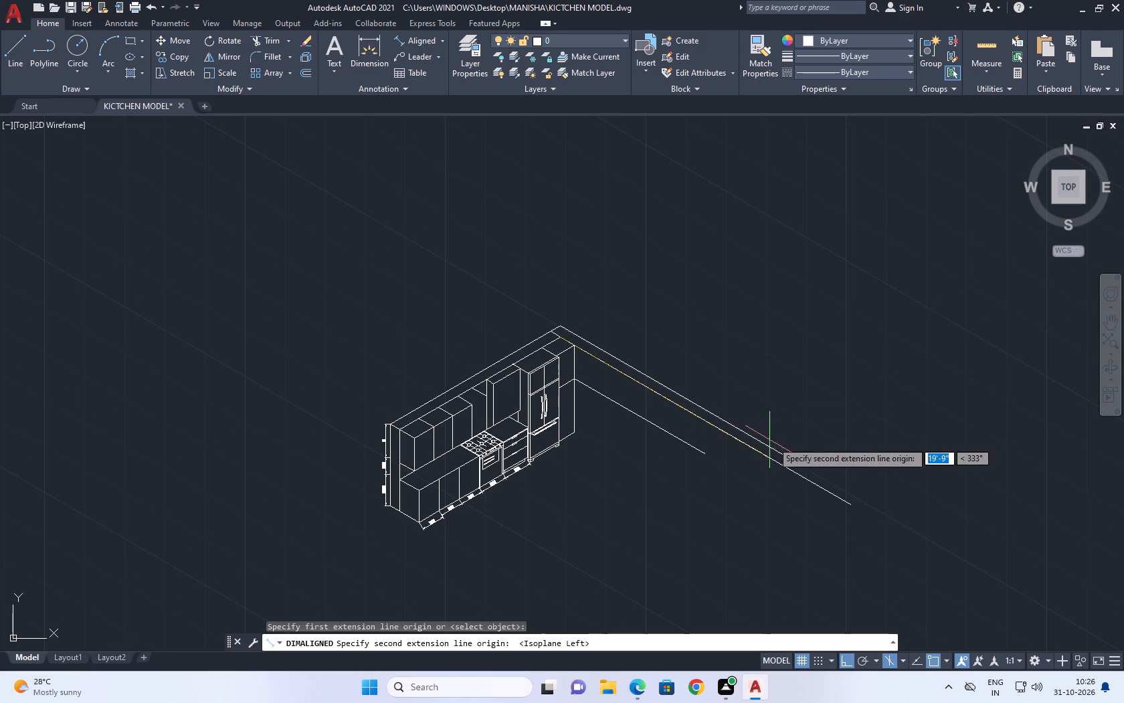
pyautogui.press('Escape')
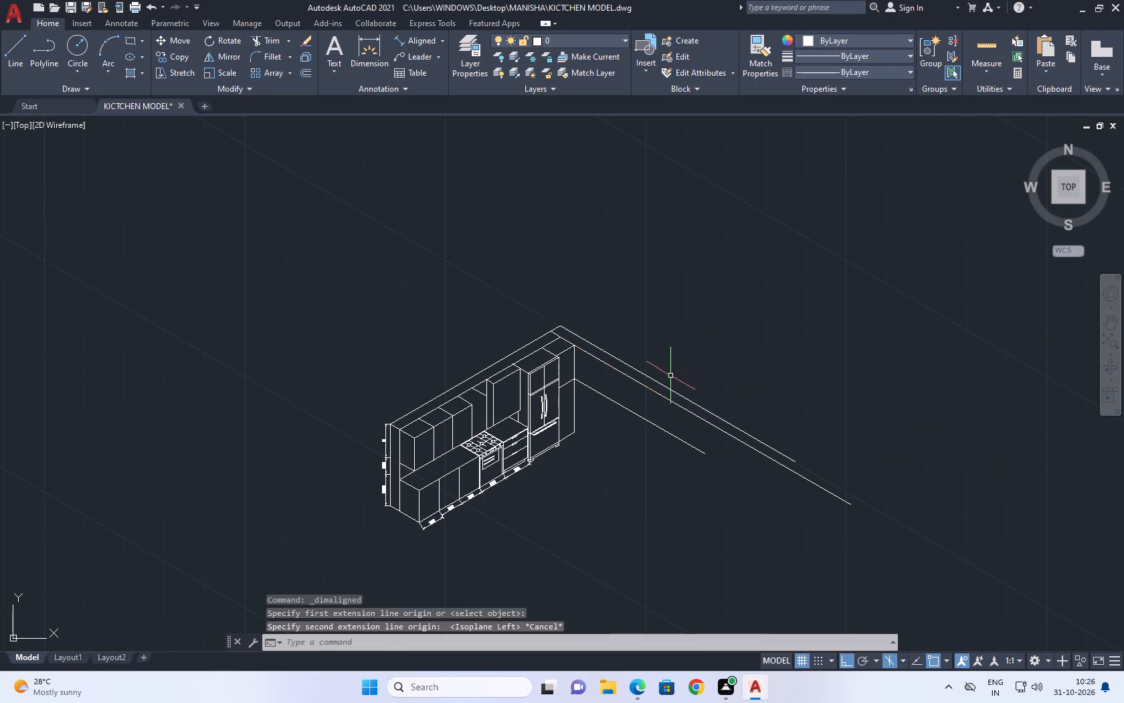
# Delete the adjoining wall's inner top line that runs from the inner corner beyond the refrigerator.
pyautogui.click(580, 346)
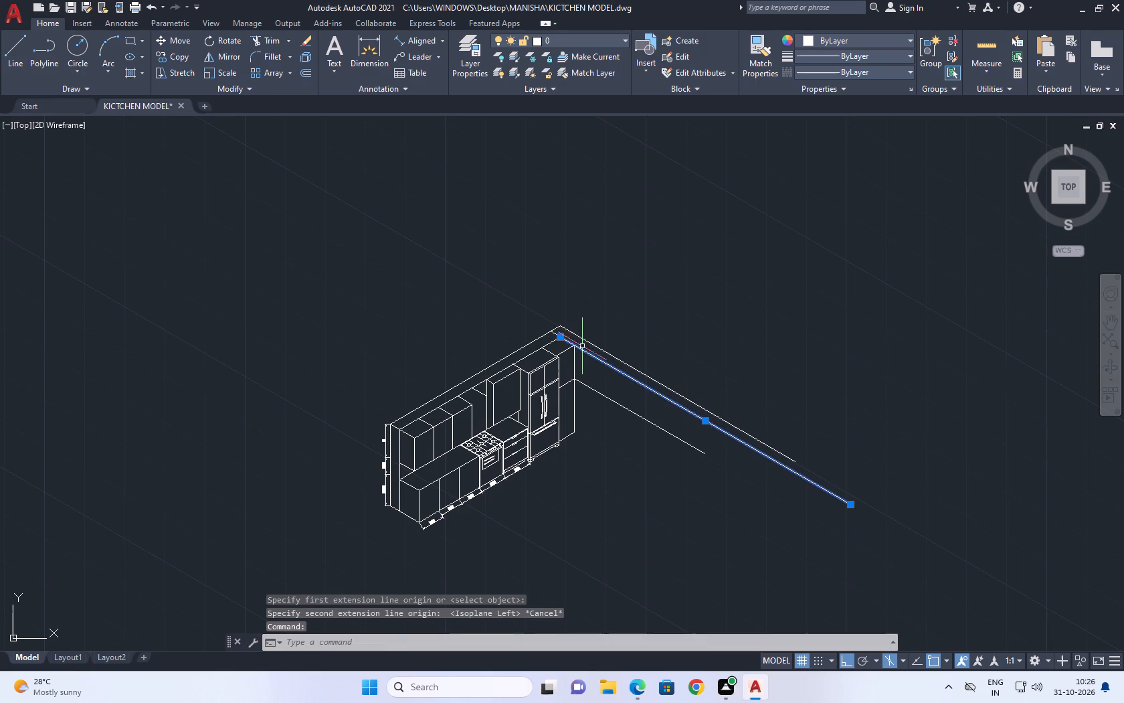
pyautogui.press('Delete')
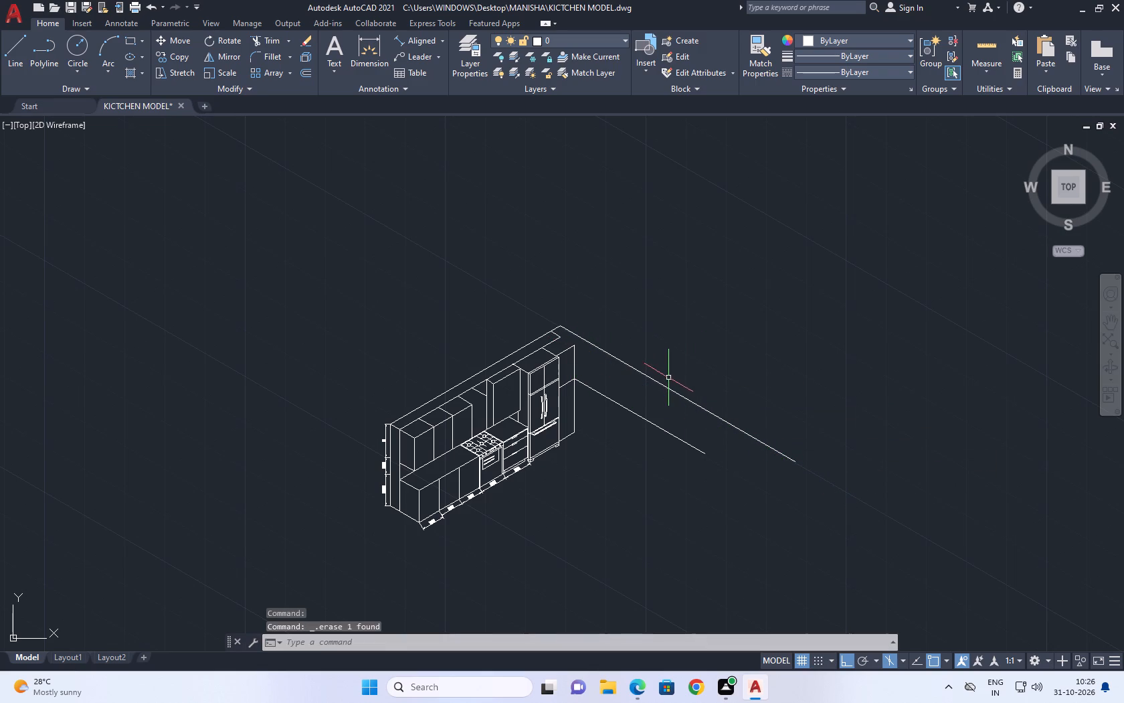
# Draw a line from the inner wall corner to the top of the vertical edge beside the refrigerator.
pyautogui.write('L')
pyautogui.press('space')
pyautogui.scroll(2, 561, 333)
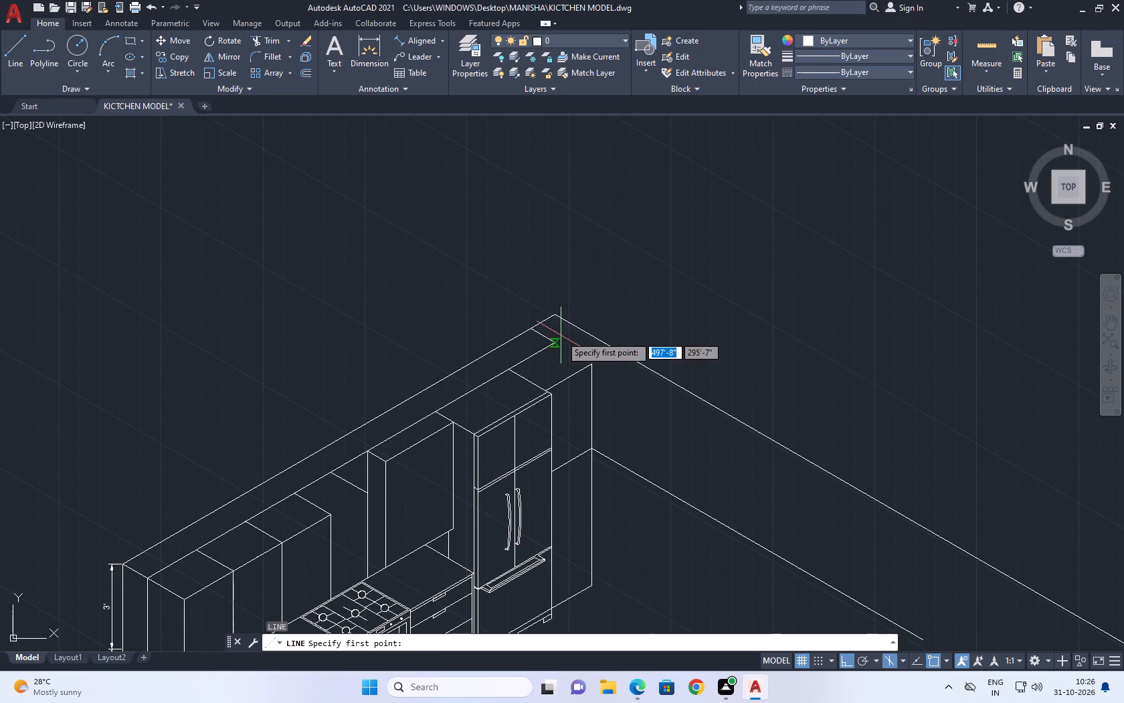
pyautogui.click(553, 343)
pyautogui.click(593, 366)
pyautogui.press('space')
# Draw the adjoining wall's inner top edge 16'8" long at 330° from the inner corner.
pyautogui.moveTo(591, 356); pyautogui.dragTo(558, 331, button='middle')
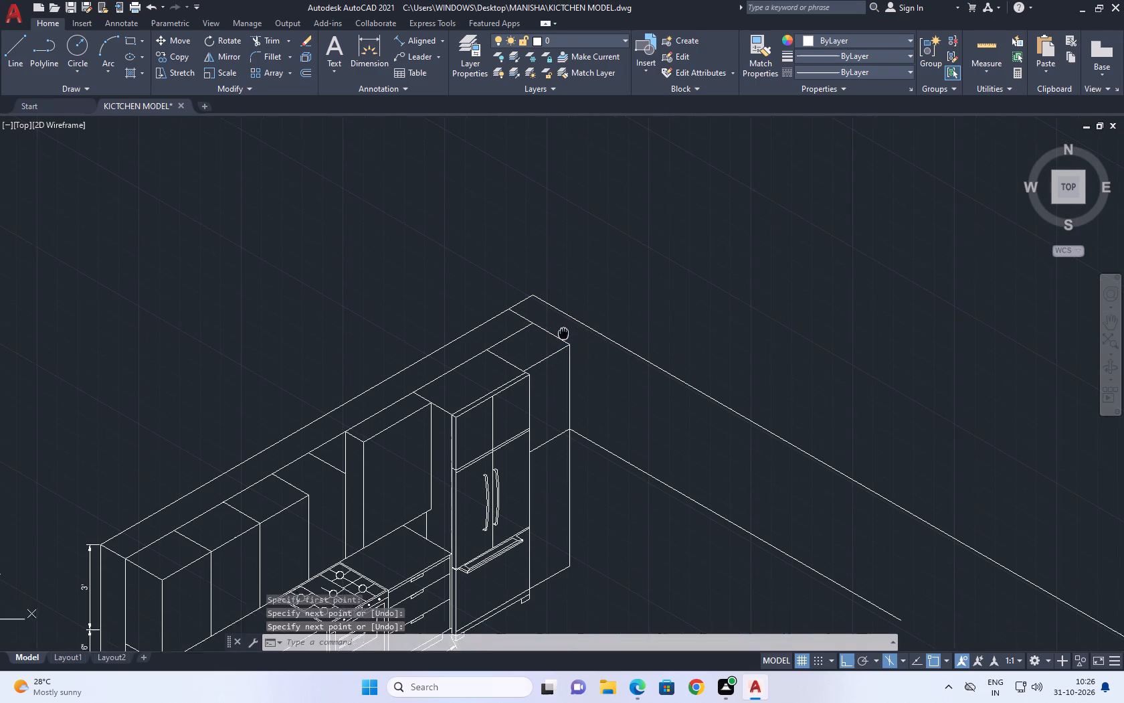
pyautogui.moveTo(558, 331); pyautogui.dragTo(553, 327, button='middle')
pyautogui.press('l')
pyautogui.press('space')
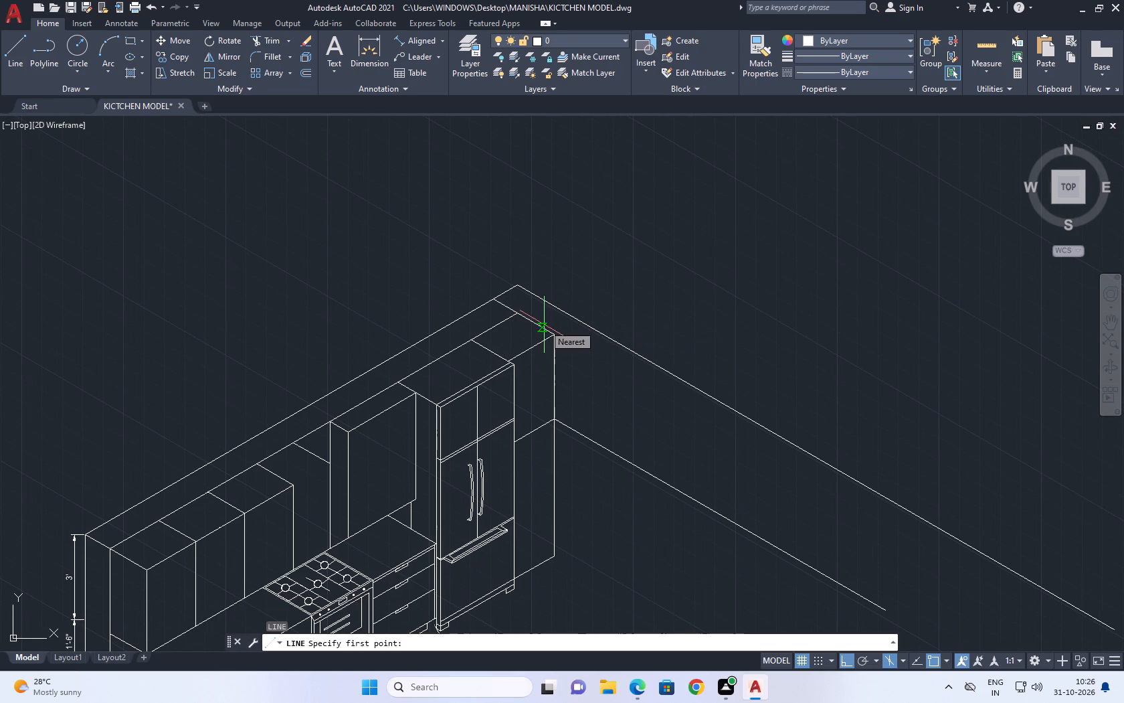
pyautogui.scroll(1, 525, 307)
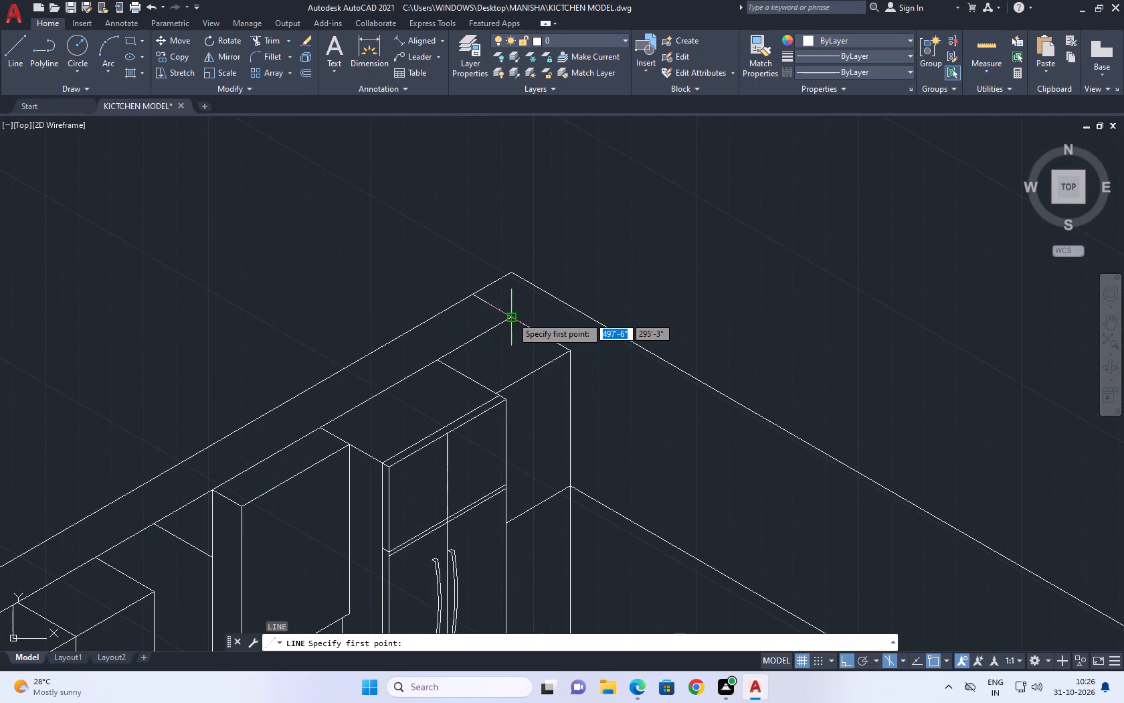
pyautogui.click(513, 317)
pyautogui.moveTo(710, 437); pyautogui.dragTo(591, 376, button='middle')
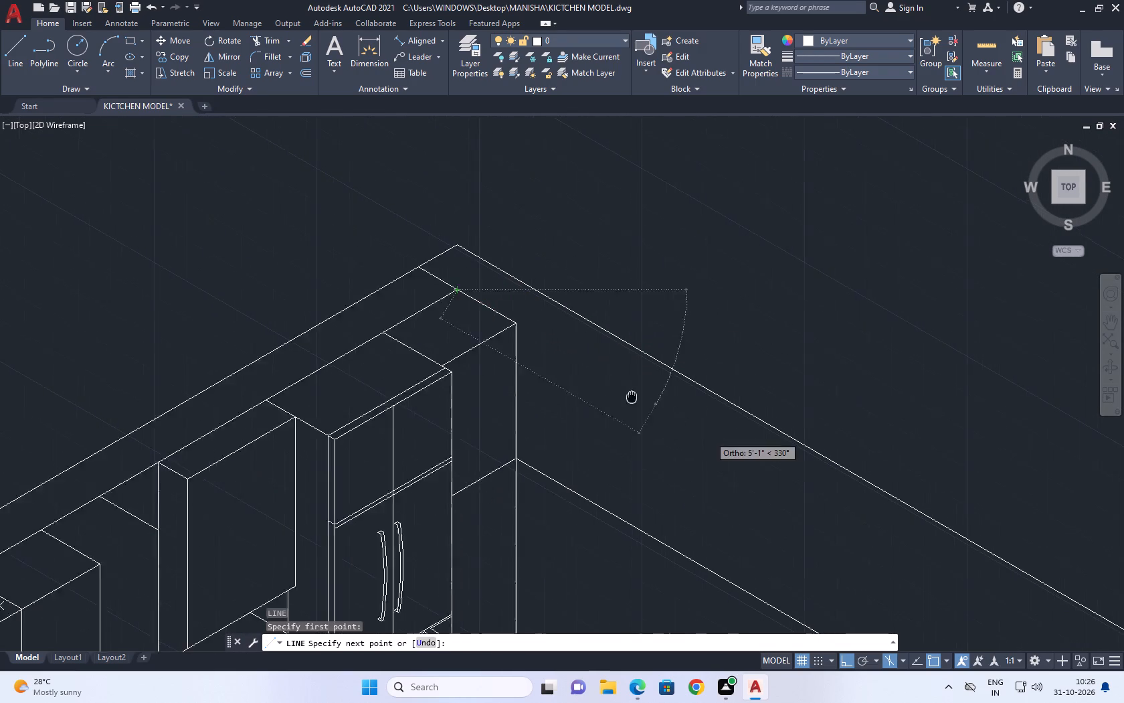
pyautogui.moveTo(591, 376); pyautogui.dragTo(567, 360, button='middle')
pyautogui.scroll(-2, 719, 431)
pyautogui.moveTo(821, 479); pyautogui.dragTo(720, 455, button='middle')
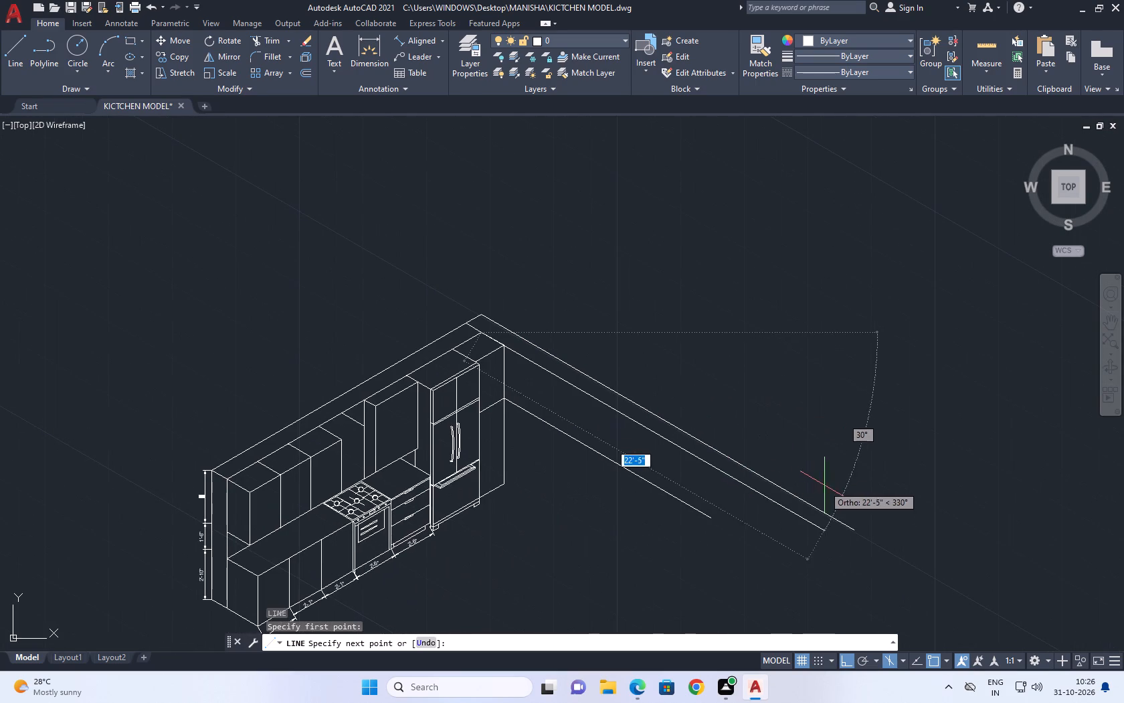
pyautogui.write('16')
pyautogui.press("'")
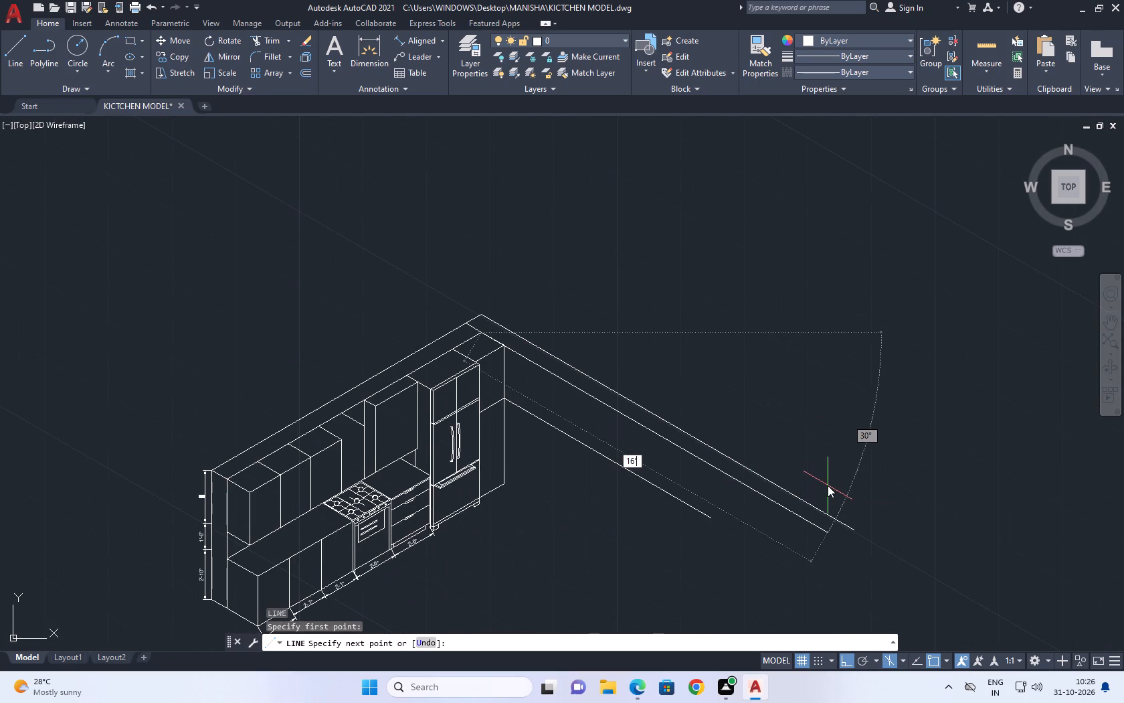
pyautogui.press('8')
pyautogui.press('Return')
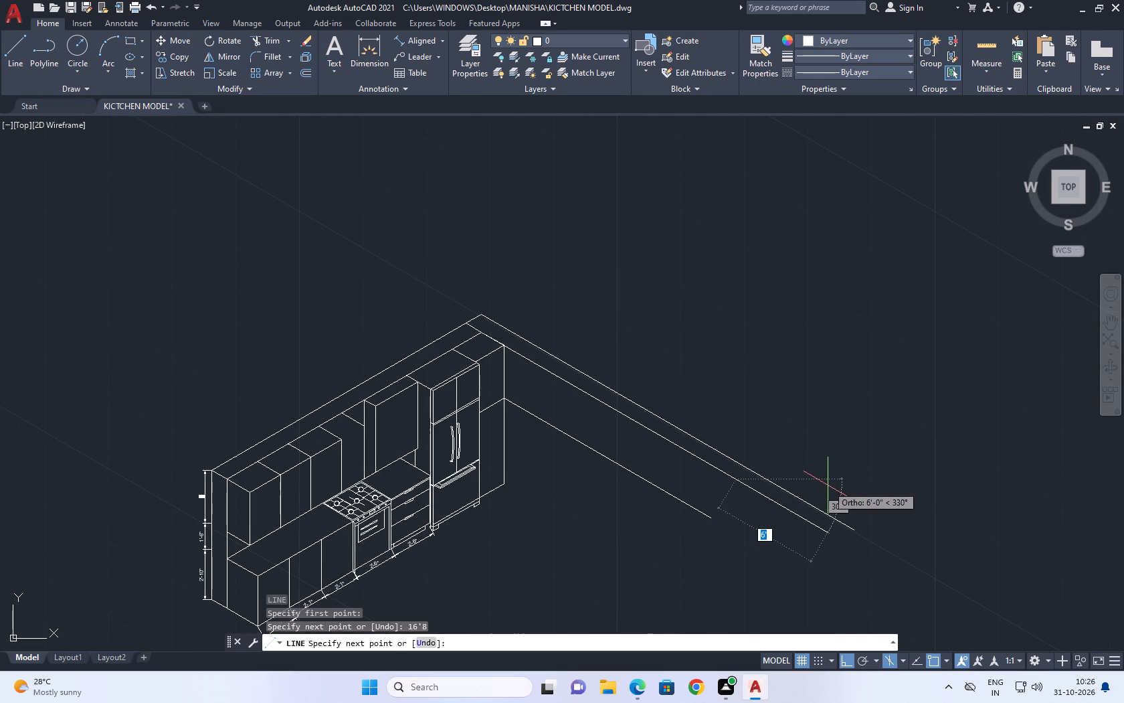
# Continue with a vertical line straight down from the far end of the 16'8" edge.
pyautogui.moveTo(686, 528); pyautogui.dragTo(700, 420, button='middle')
pyautogui.moveTo(731, 522); pyautogui.dragTo(728, 435, button='middle')
pyautogui.click(719, 527)
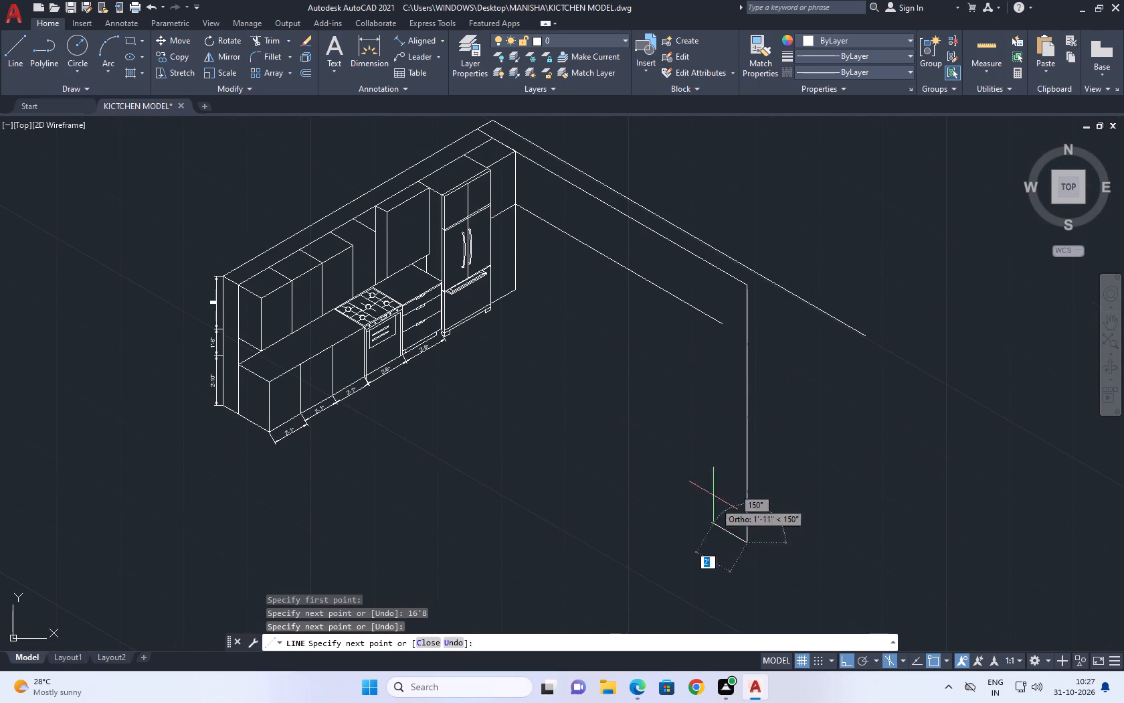
pyautogui.press('Escape')
# Delete the adjoining wall's long outer top line that starts at the outer corner.
pyautogui.moveTo(748, 280); pyautogui.dragTo(771, 327, button='middle')
pyautogui.moveTo(816, 335); pyautogui.dragTo(771, 289, button='middle')
pyautogui.click(826, 336)
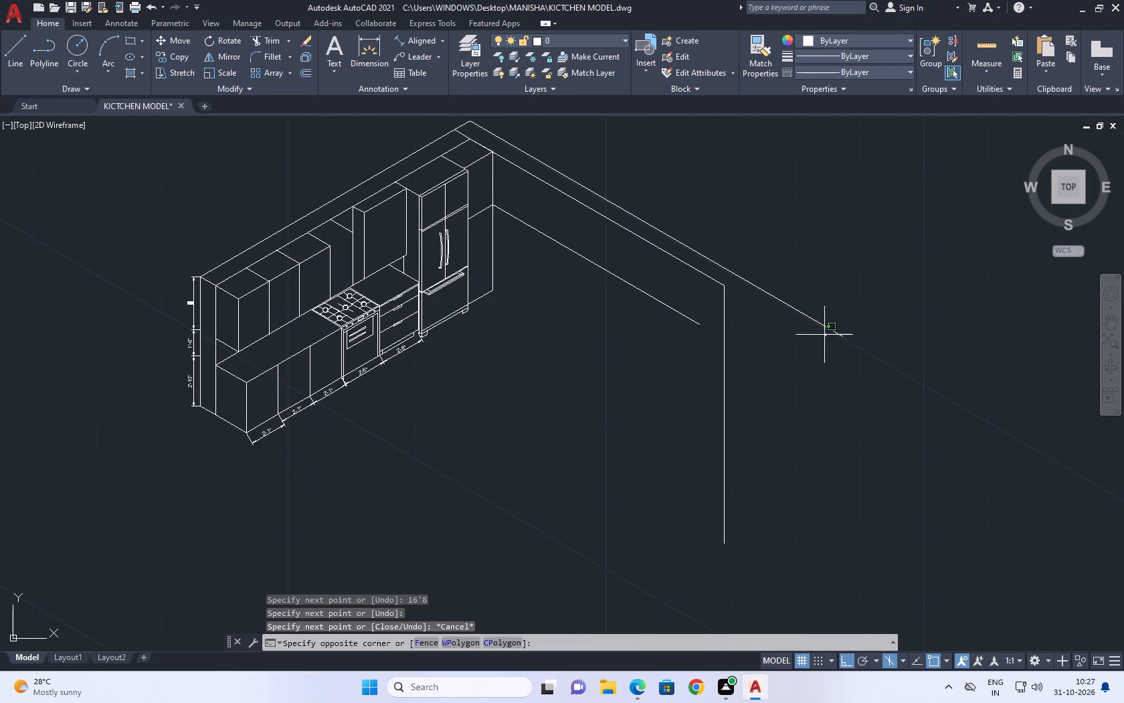
pyautogui.click(796, 284)
pyautogui.moveTo(741, 305); pyautogui.dragTo(747, 355, button='middle')
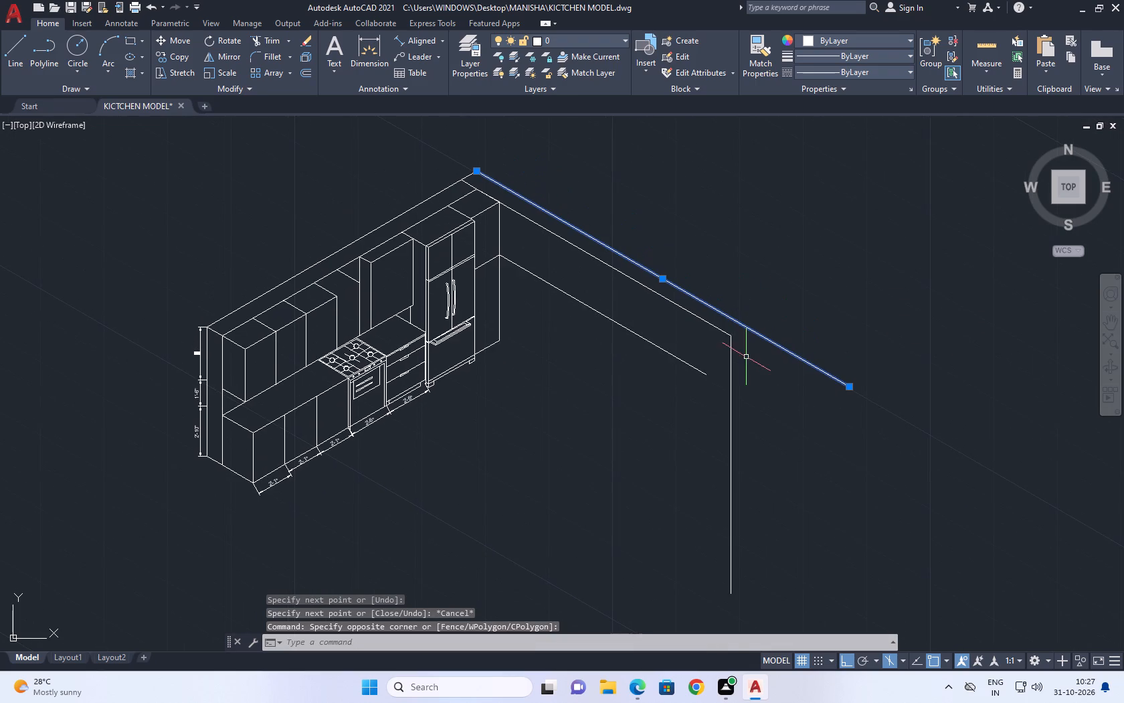
pyautogui.press('Delete')
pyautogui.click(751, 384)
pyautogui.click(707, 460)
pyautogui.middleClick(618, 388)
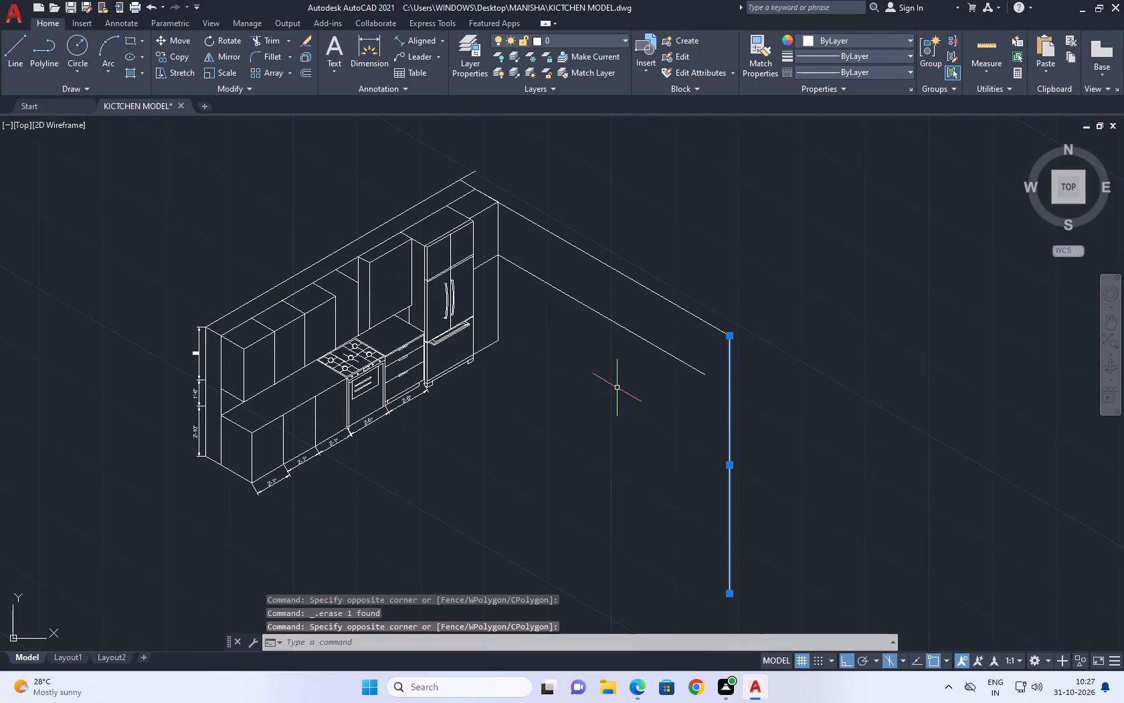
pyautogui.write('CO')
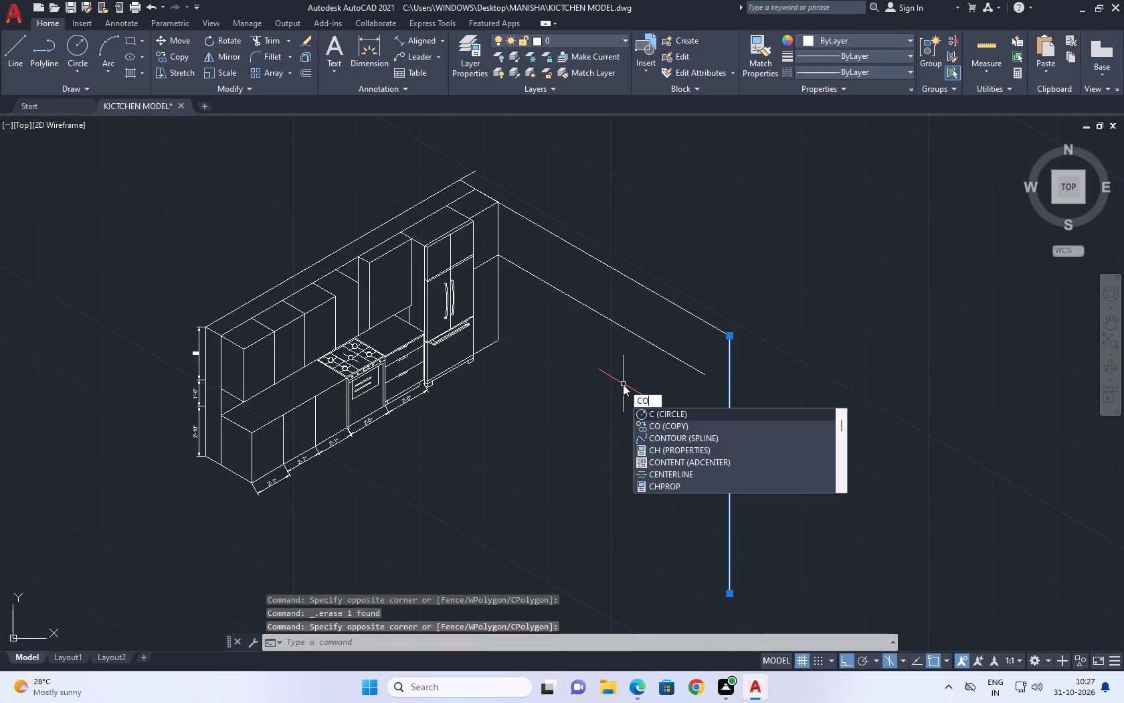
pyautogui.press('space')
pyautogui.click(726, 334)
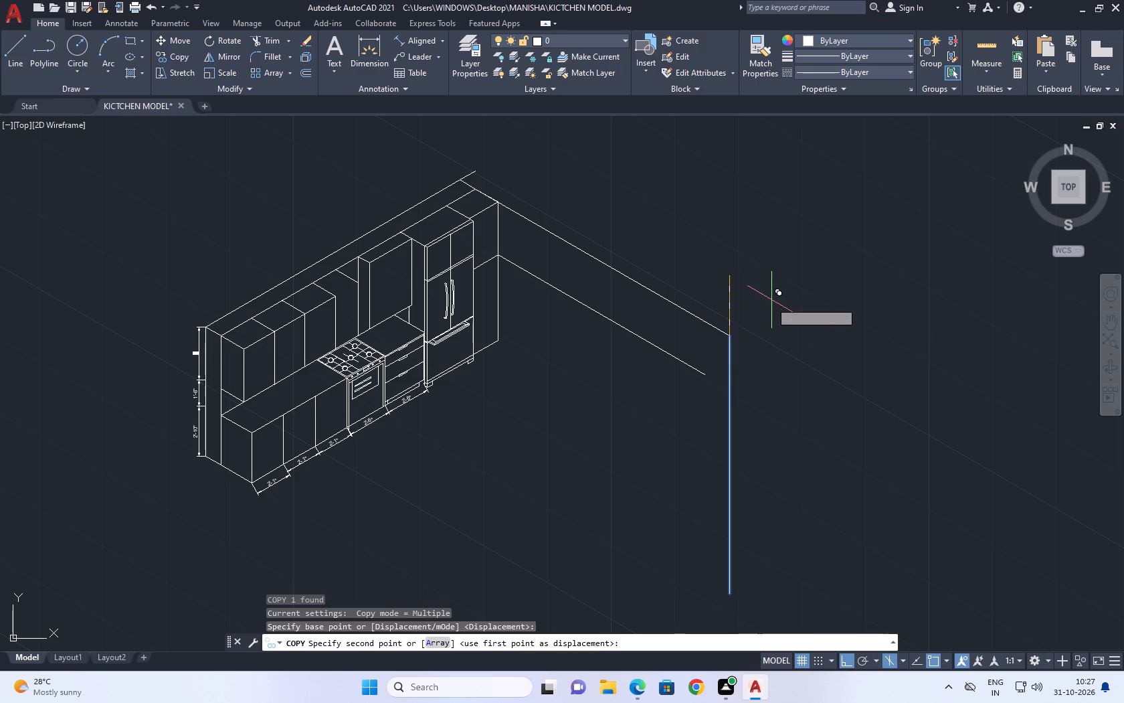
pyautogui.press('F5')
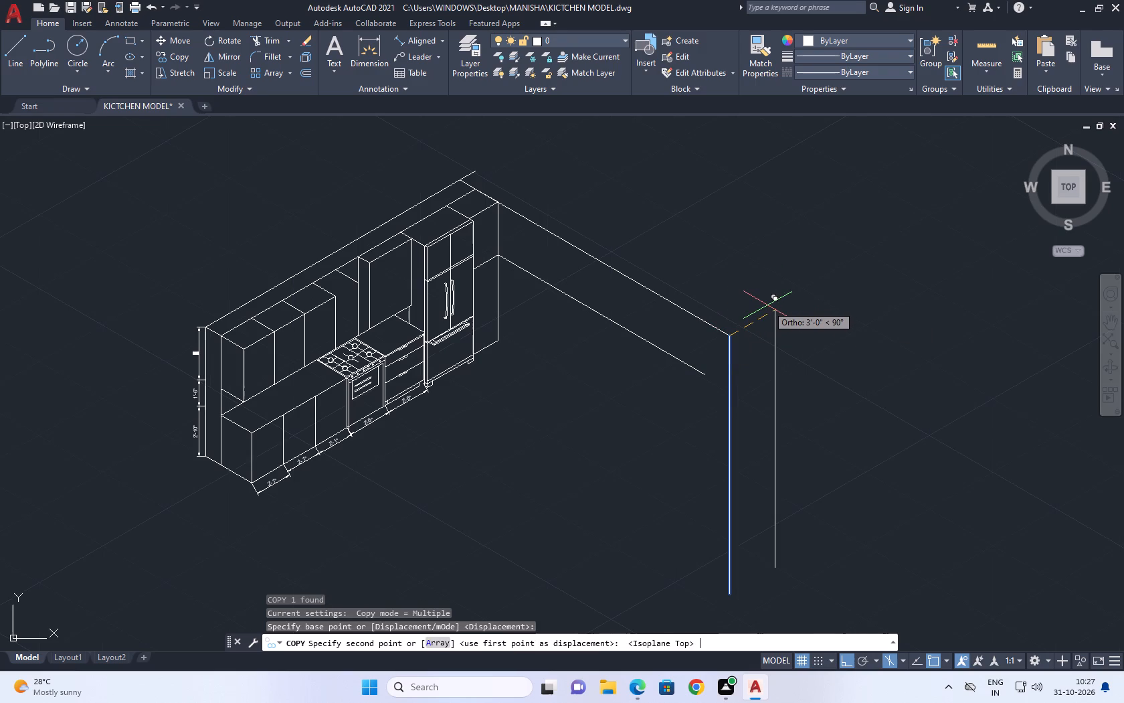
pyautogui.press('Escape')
# Copy the adjoining wall's 16'8" inner top edge outward by 1' at 30° for the wall thickness.
pyautogui.moveTo(684, 276); pyautogui.dragTo(692, 411, button='middle')
pyautogui.click(656, 426)
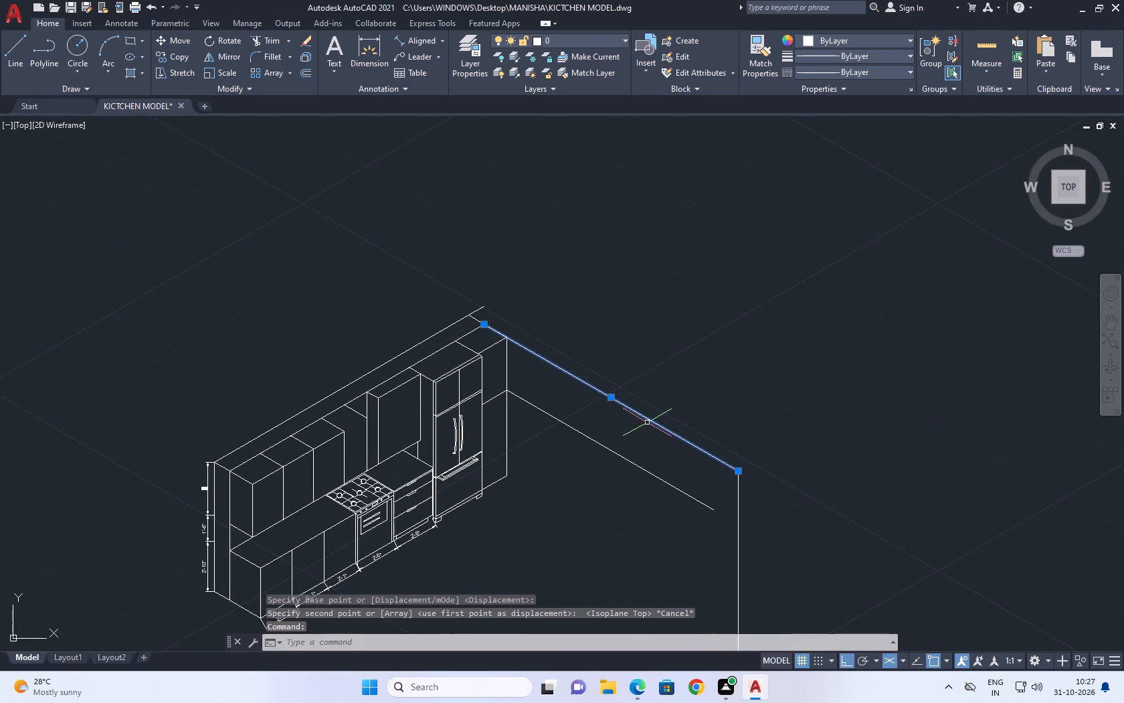
pyautogui.write('CO')
pyautogui.press('space')
pyautogui.click(610, 398)
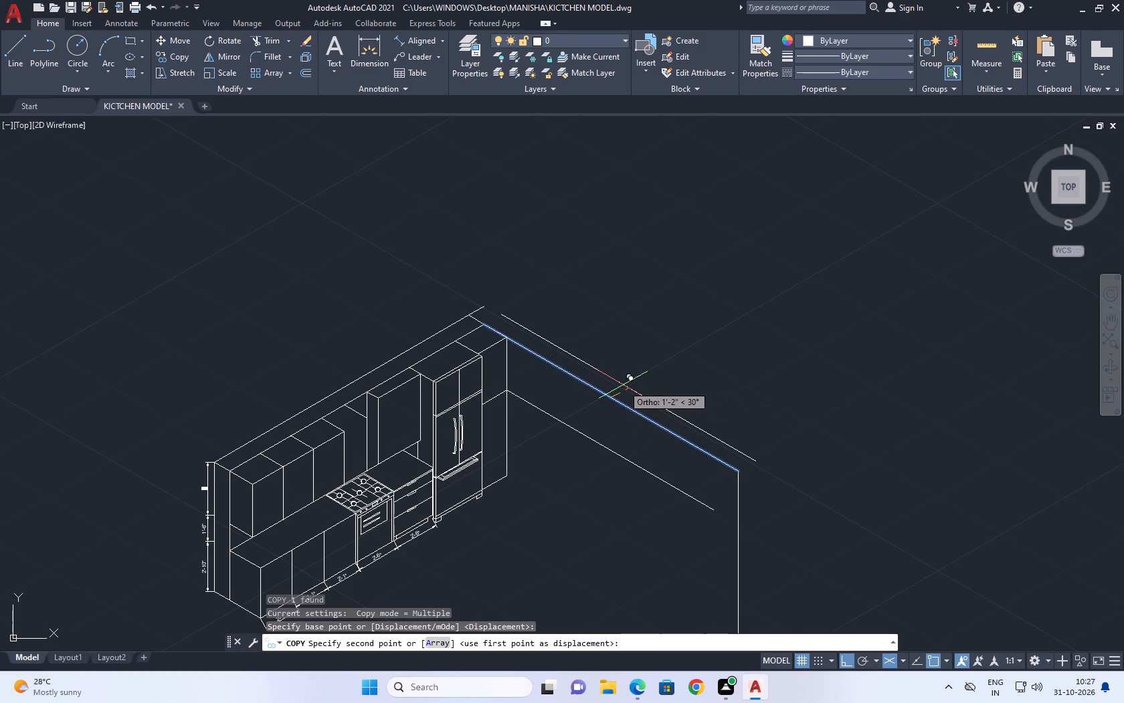
pyautogui.write("1'")
pyautogui.press('space')
pyautogui.press('Escape')
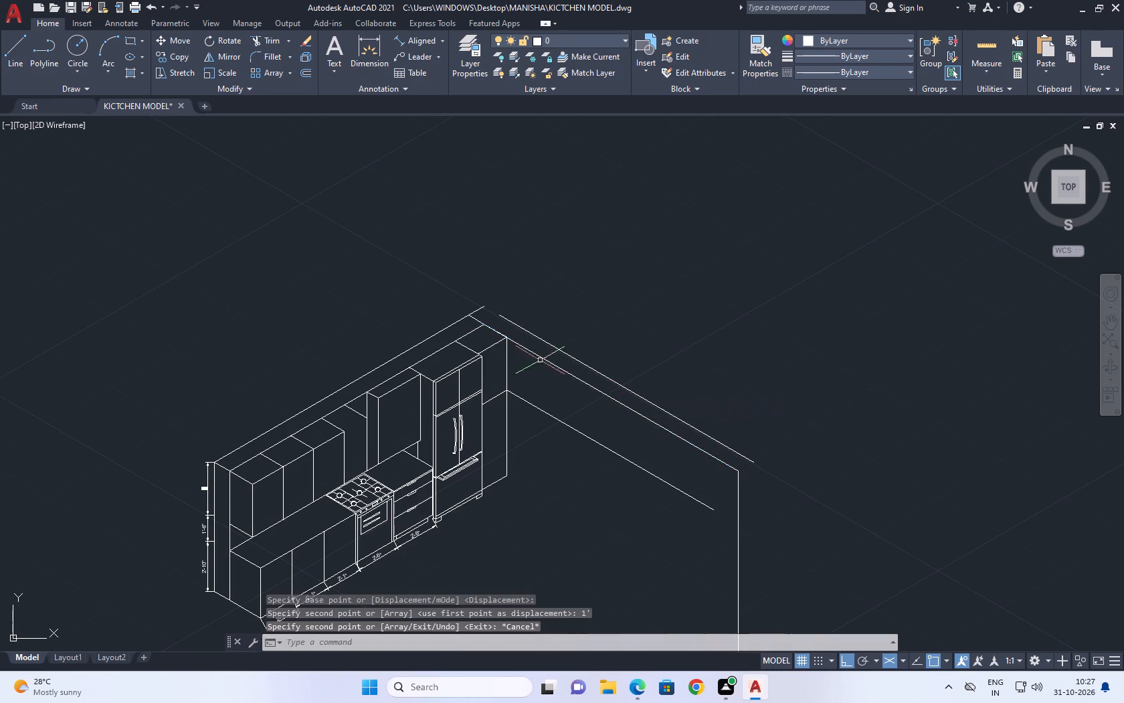
# Fillet the cabinet wall's rear top edge and the copied outer edge into a sharp outer corner with radius 0.
pyautogui.moveTo(500, 320); pyautogui.dragTo(538, 402, button='middle')
pyautogui.press('f')
pyautogui.press('space')
pyautogui.scroll(2, 517, 378)
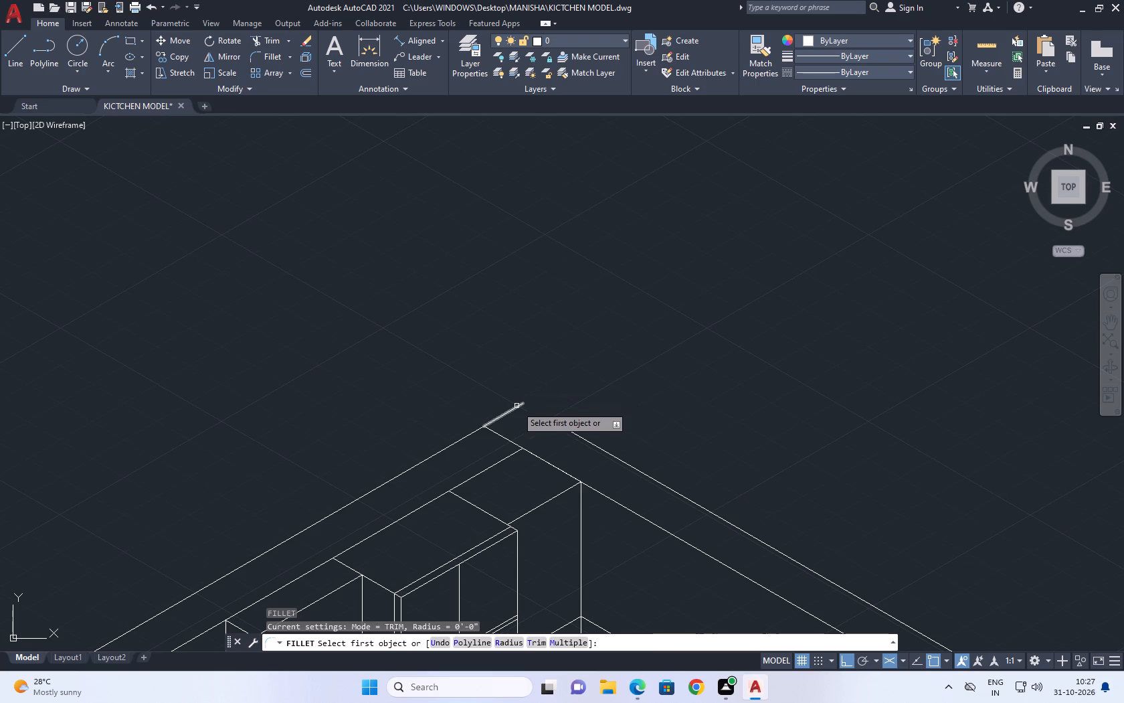
pyautogui.click(517, 406)
pyautogui.click(576, 436)
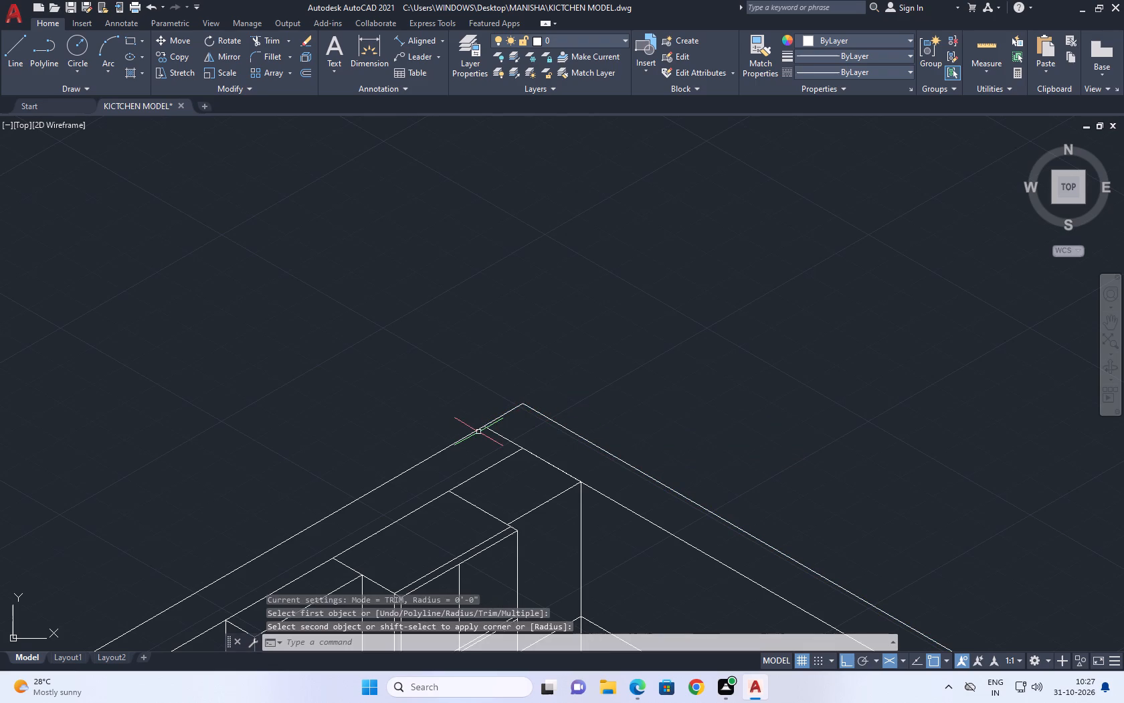
pyautogui.write('F')
pyautogui.press('space')
pyautogui.click(466, 437)
pyautogui.click(574, 435)
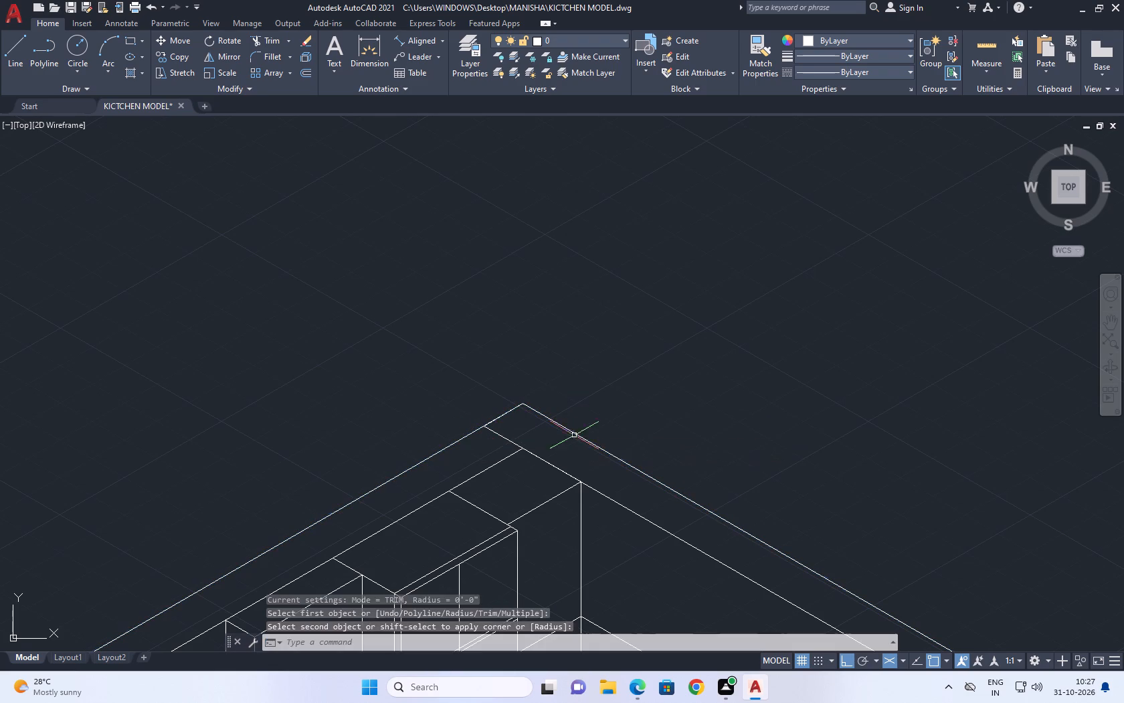
# Delete the redundant short line segment at the outer corner of the two walls.
pyautogui.press('Escape')
pyautogui.click(444, 371)
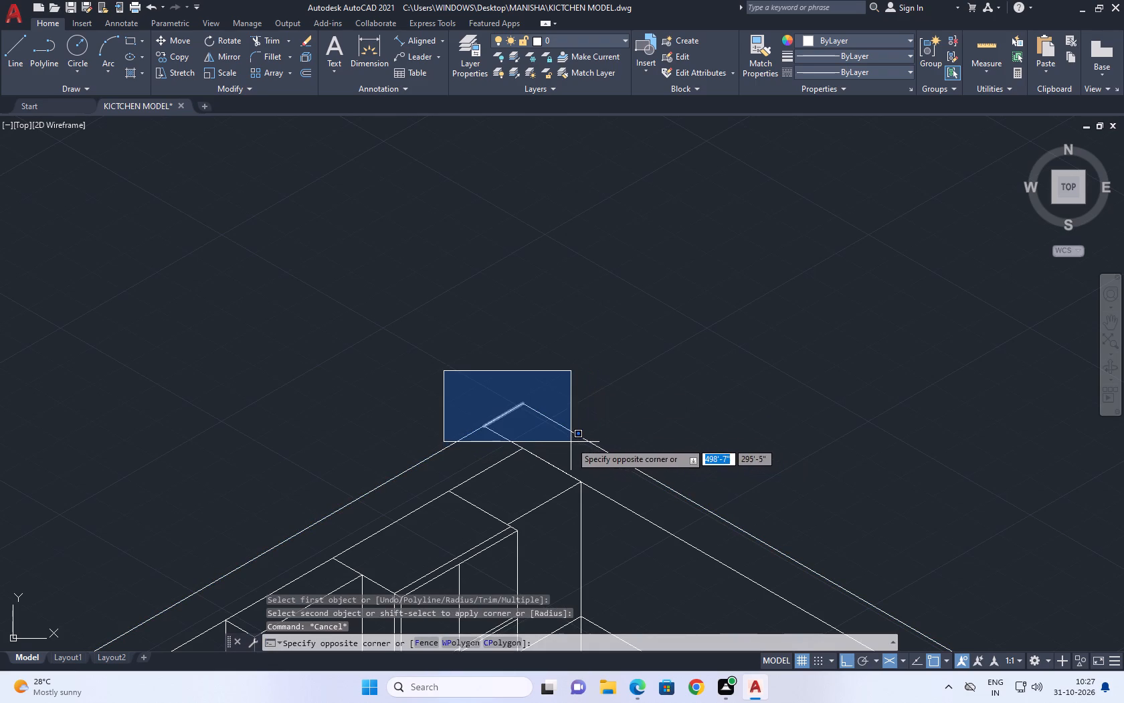
pyautogui.click(571, 442)
pyautogui.press('Delete')
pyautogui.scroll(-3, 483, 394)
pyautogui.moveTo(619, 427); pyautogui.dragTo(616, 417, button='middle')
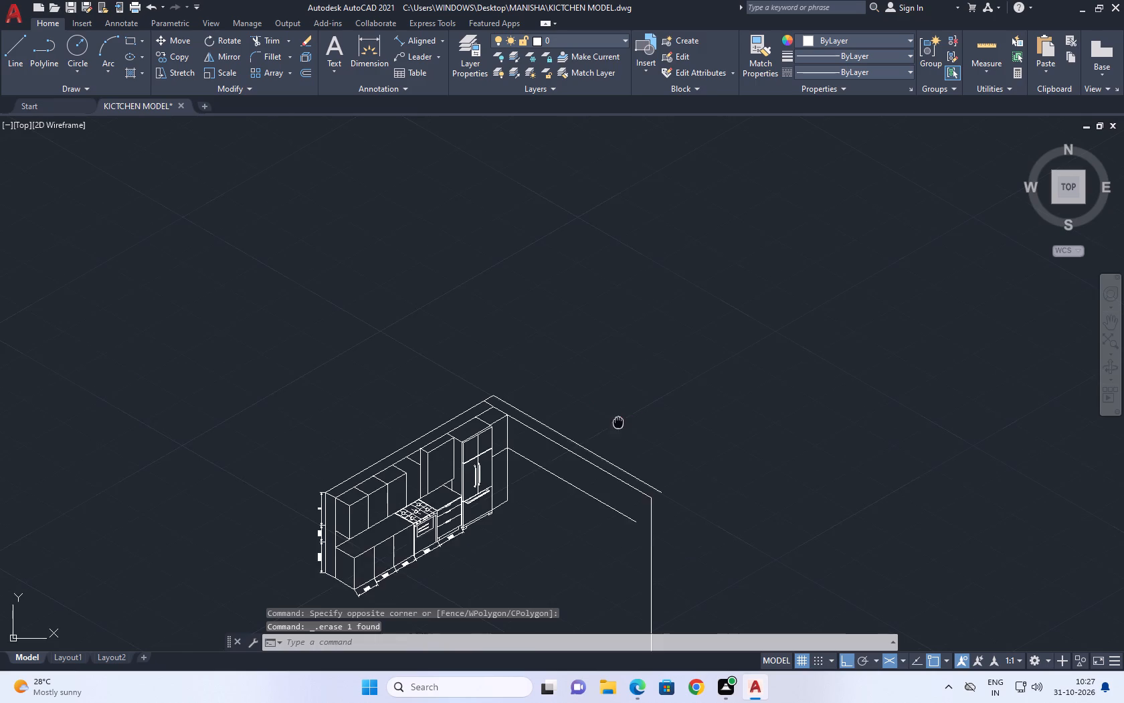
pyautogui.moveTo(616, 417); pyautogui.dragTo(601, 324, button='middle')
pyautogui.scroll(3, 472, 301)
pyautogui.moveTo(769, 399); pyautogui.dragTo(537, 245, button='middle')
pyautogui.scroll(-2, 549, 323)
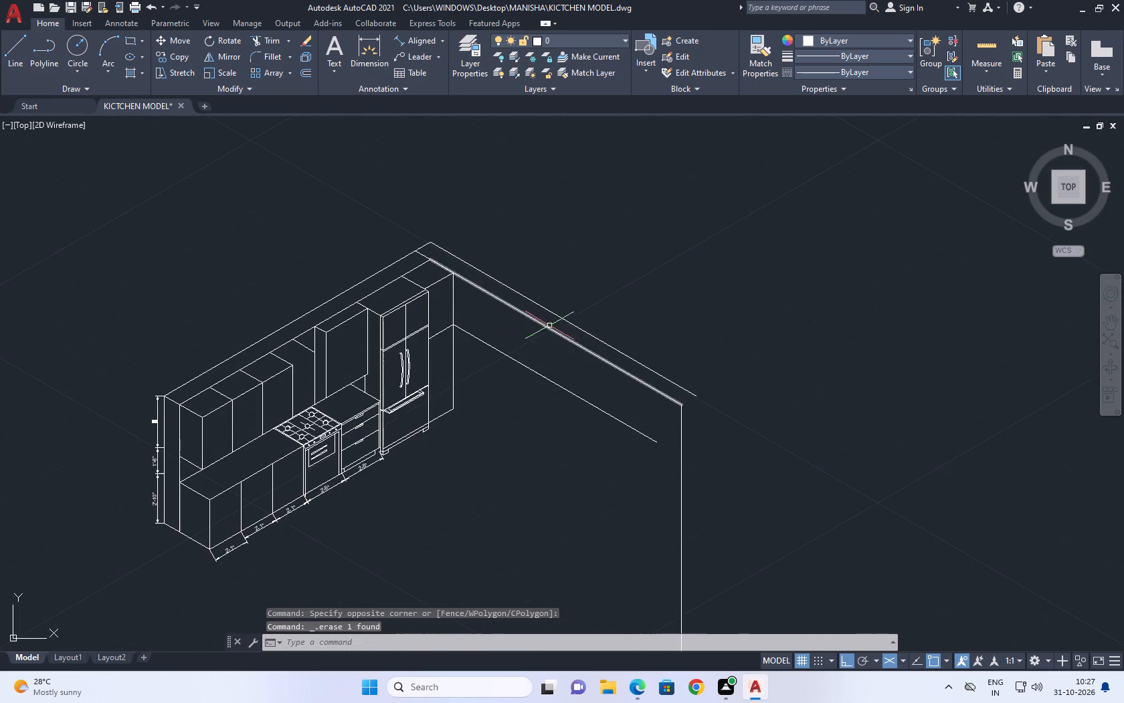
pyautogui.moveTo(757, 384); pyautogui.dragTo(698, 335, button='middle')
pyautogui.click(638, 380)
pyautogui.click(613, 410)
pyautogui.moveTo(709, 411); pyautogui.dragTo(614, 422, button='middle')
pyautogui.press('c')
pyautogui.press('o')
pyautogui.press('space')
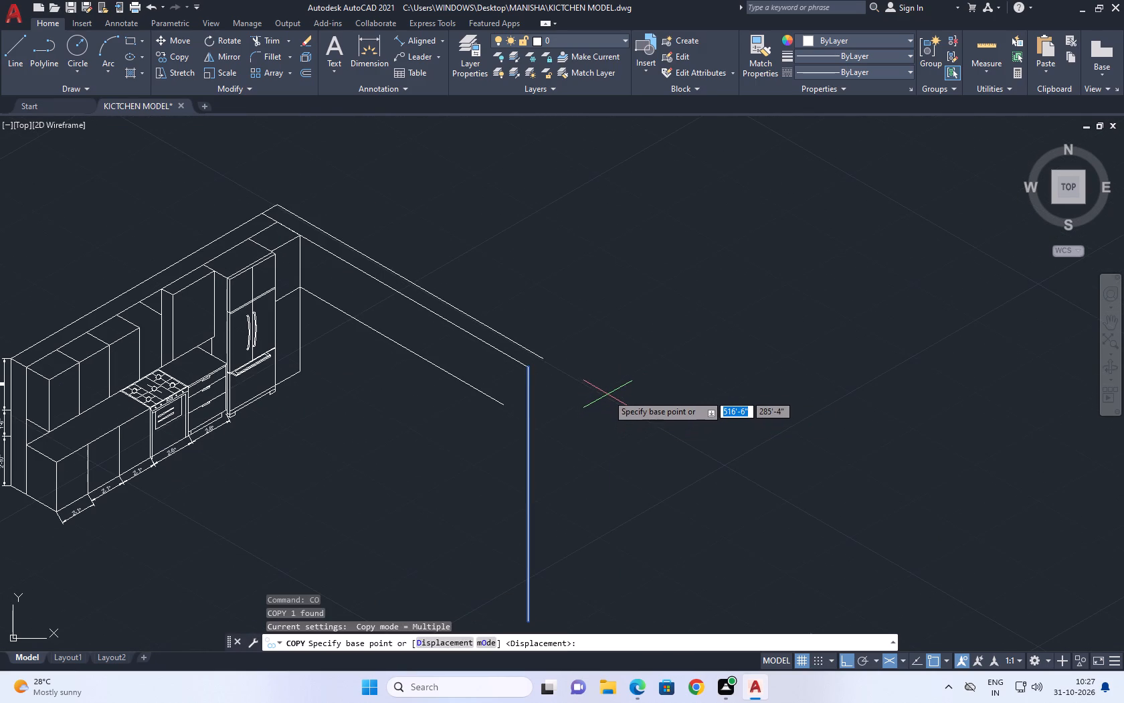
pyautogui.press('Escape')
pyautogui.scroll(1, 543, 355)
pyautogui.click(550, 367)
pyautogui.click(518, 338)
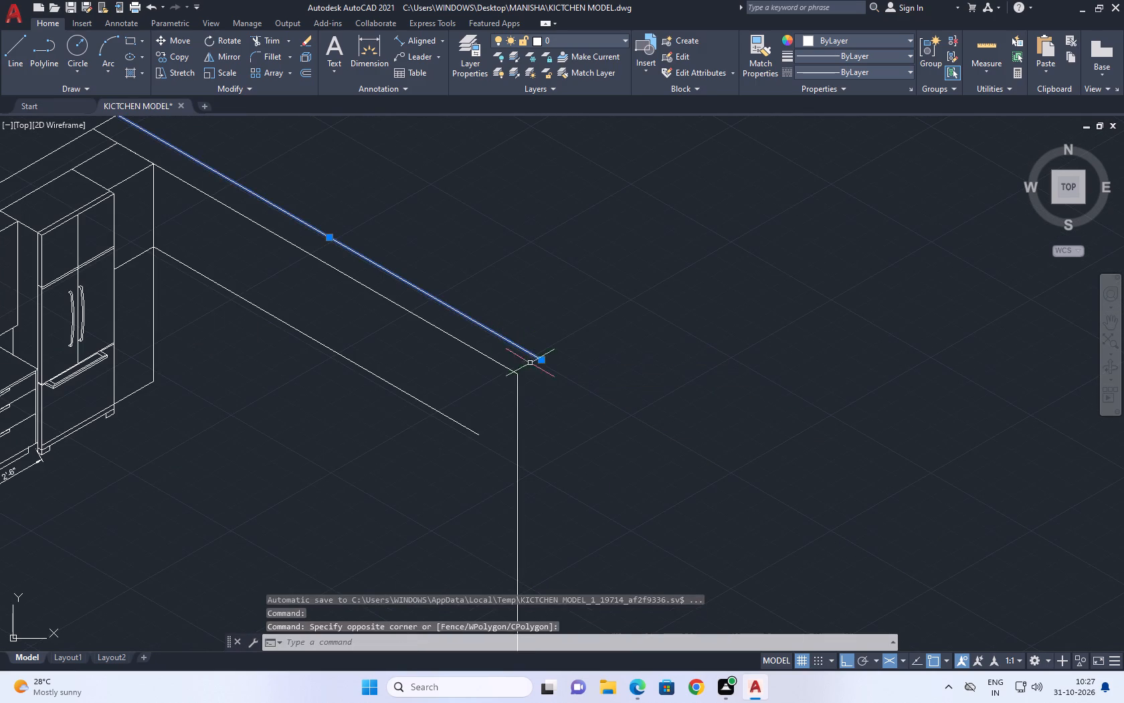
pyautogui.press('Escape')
# Draw a line closing the adjoining wall's far end between its inner and outer top edges.
pyautogui.press('l')
pyautogui.press('space')
pyautogui.click(519, 374)
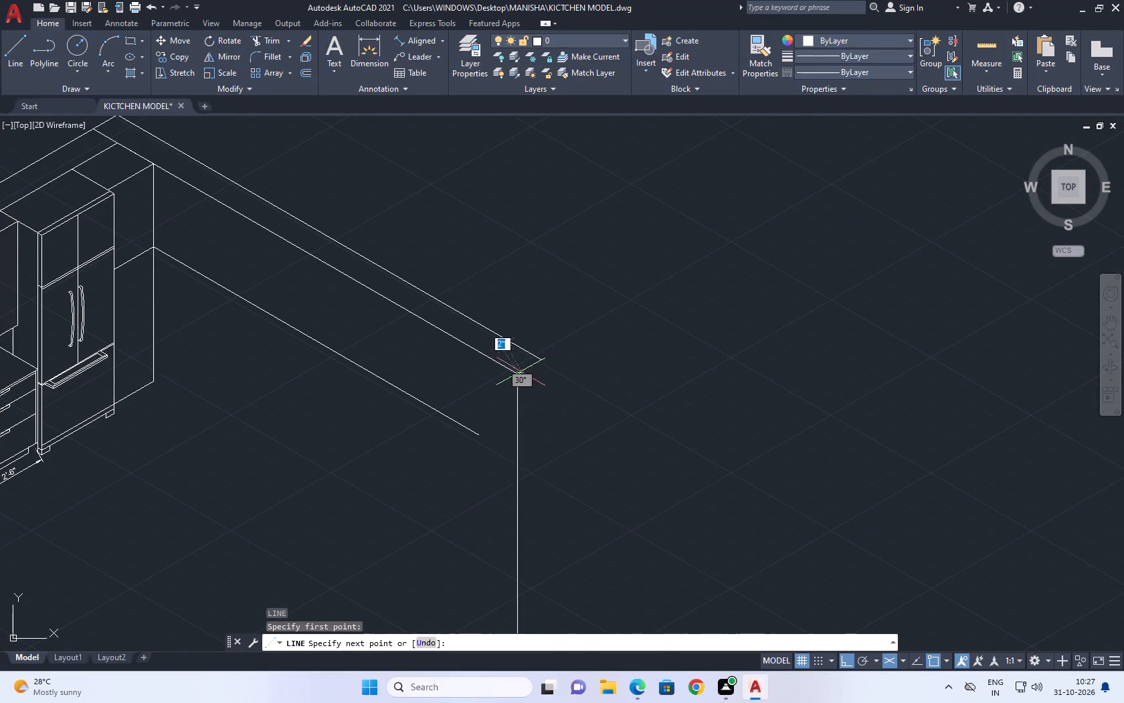
pyautogui.click(541, 362)
pyautogui.press('Escape')
pyautogui.moveTo(556, 428); pyautogui.dragTo(545, 378, button='middle')
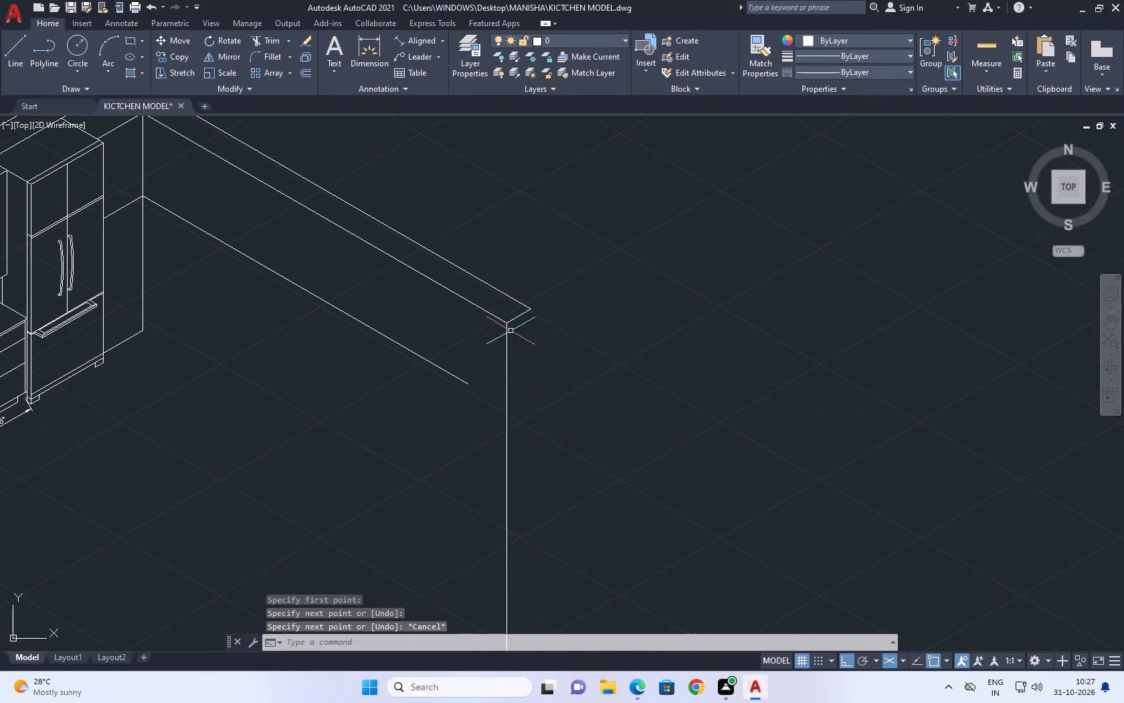
# Check the length of the adjoining wall's inner top edge with a temporary aligned dimension.
pyautogui.moveTo(518, 264); pyautogui.dragTo(604, 399, button='middle')
pyautogui.click(415, 43)
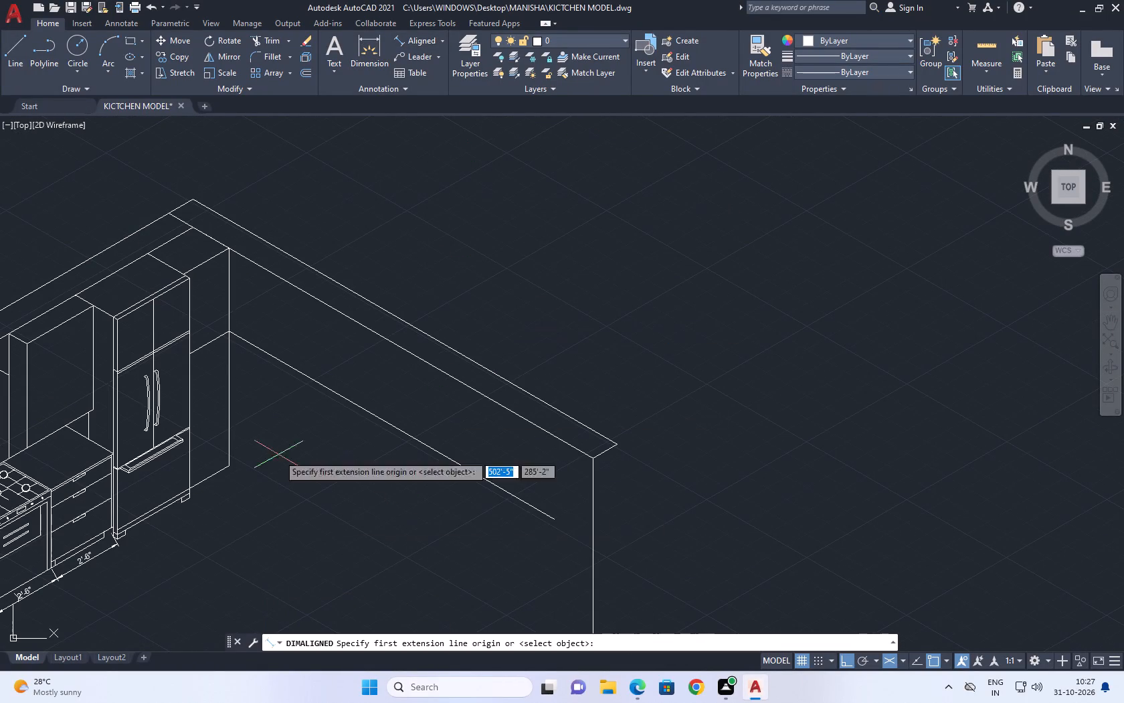
pyautogui.click(192, 225)
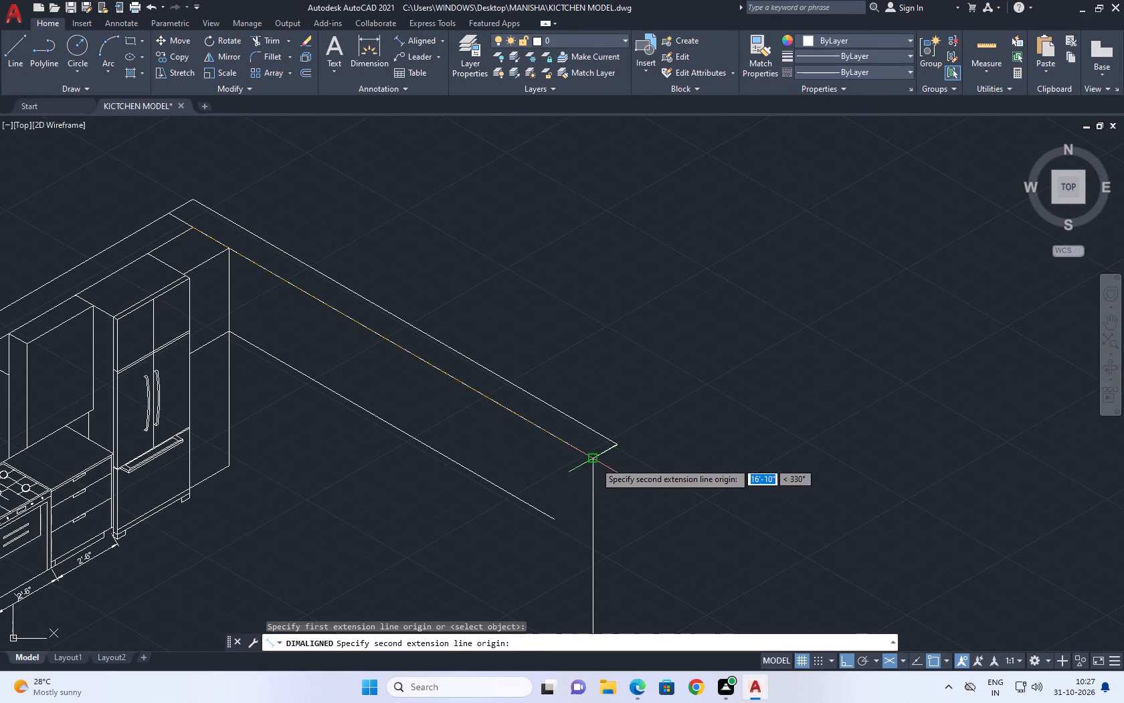
pyautogui.click(594, 458)
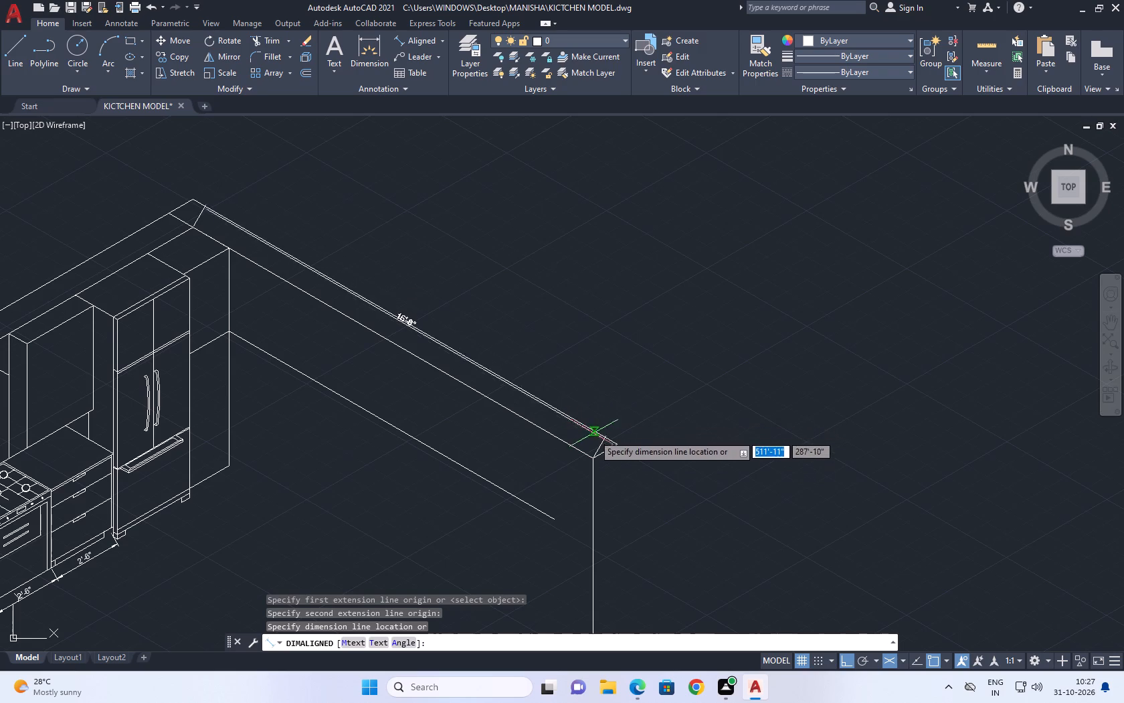
pyautogui.press('space')
# Copy the vertical line at the adjoining wall's far inner corner by 1' at 330°, along the wall's direction.
pyautogui.scroll(1, 591, 469)
pyautogui.click(602, 481)
pyautogui.click(574, 475)
pyautogui.moveTo(650, 500); pyautogui.dragTo(591, 422, button='middle')
pyautogui.write('CO')
pyautogui.press('space')
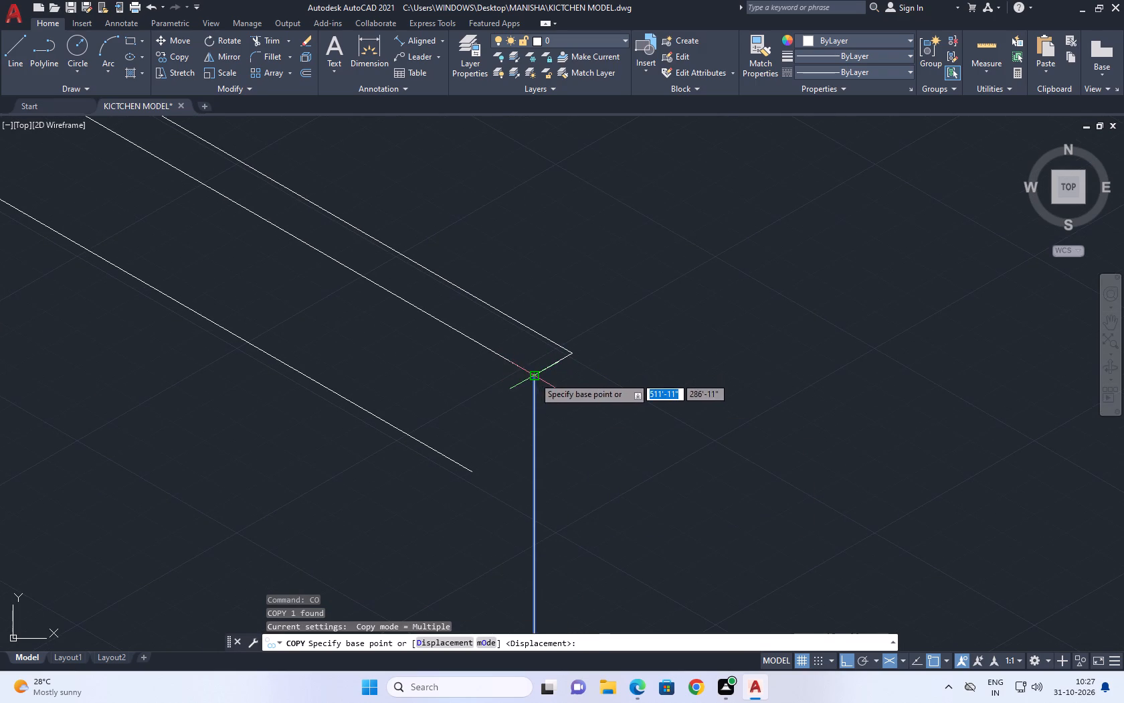
pyautogui.click(534, 377)
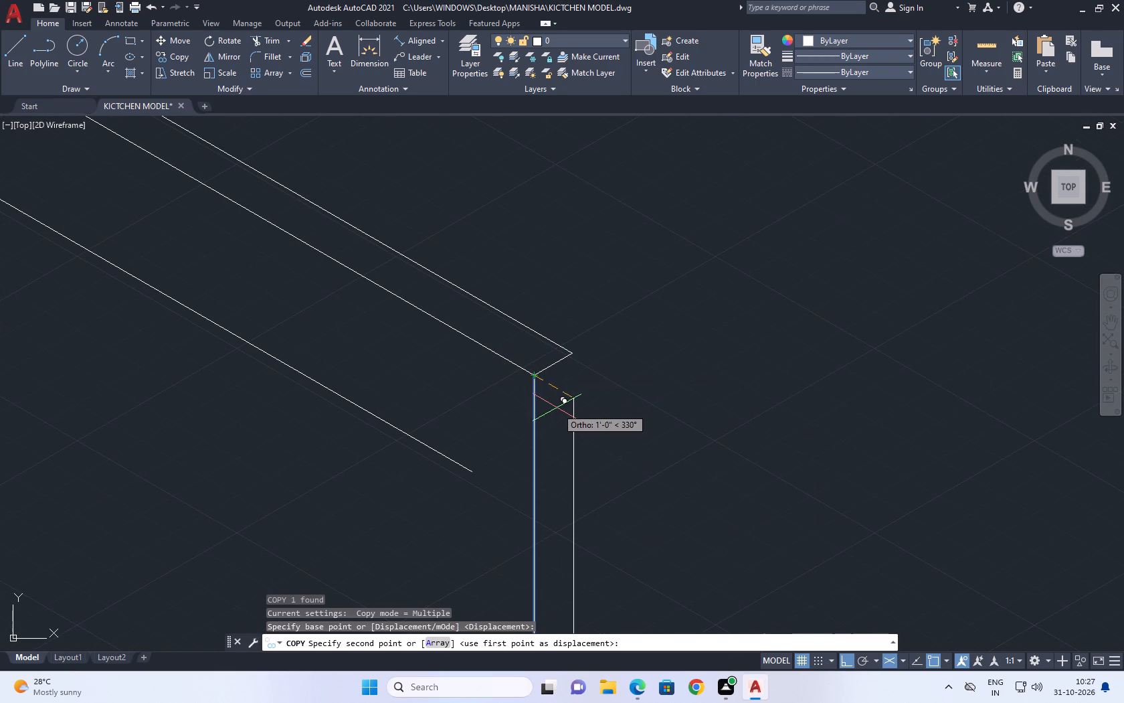
pyautogui.write("1'")
pyautogui.press('Return')
pyautogui.press('space')
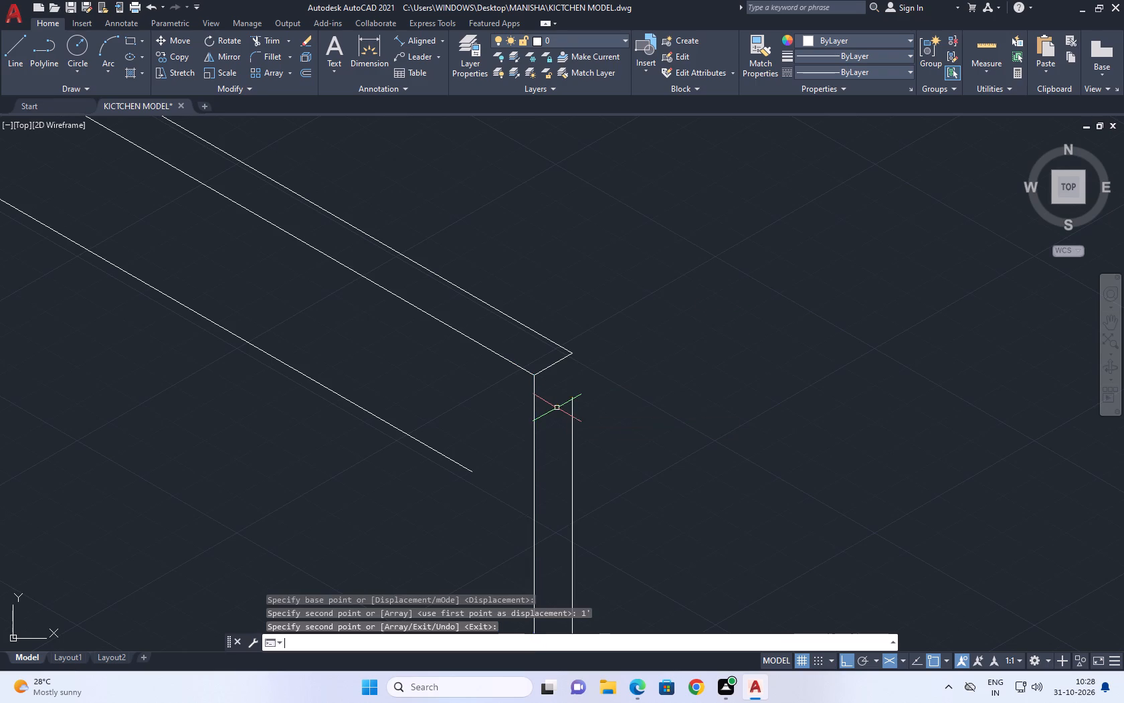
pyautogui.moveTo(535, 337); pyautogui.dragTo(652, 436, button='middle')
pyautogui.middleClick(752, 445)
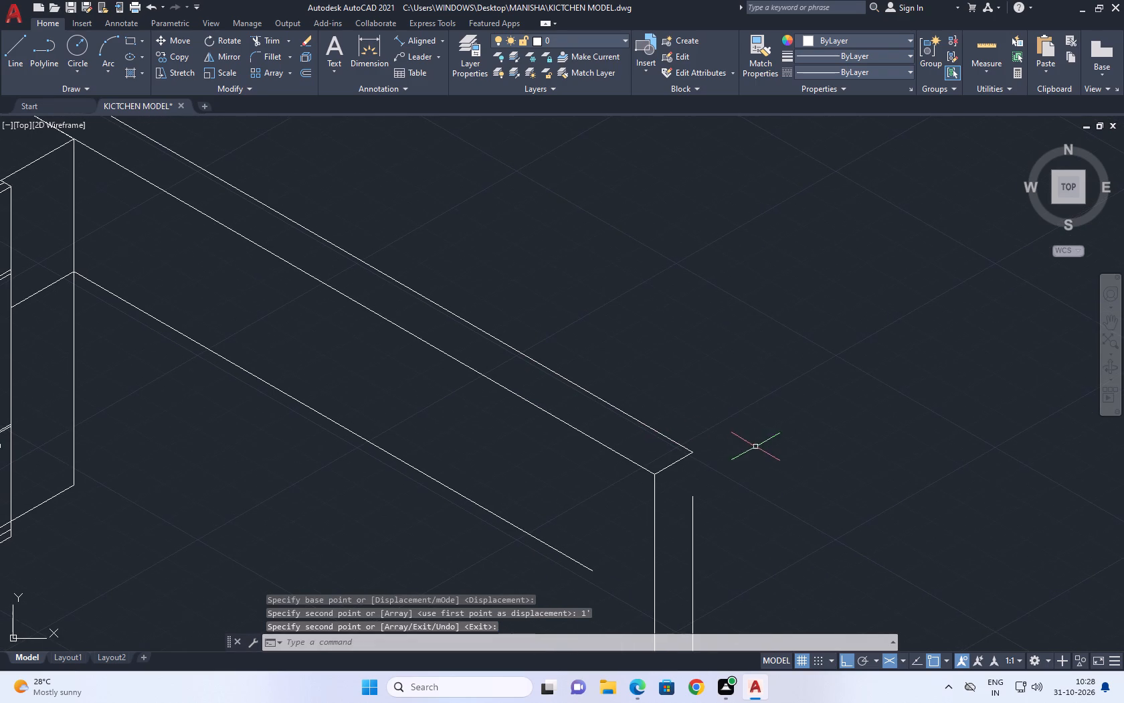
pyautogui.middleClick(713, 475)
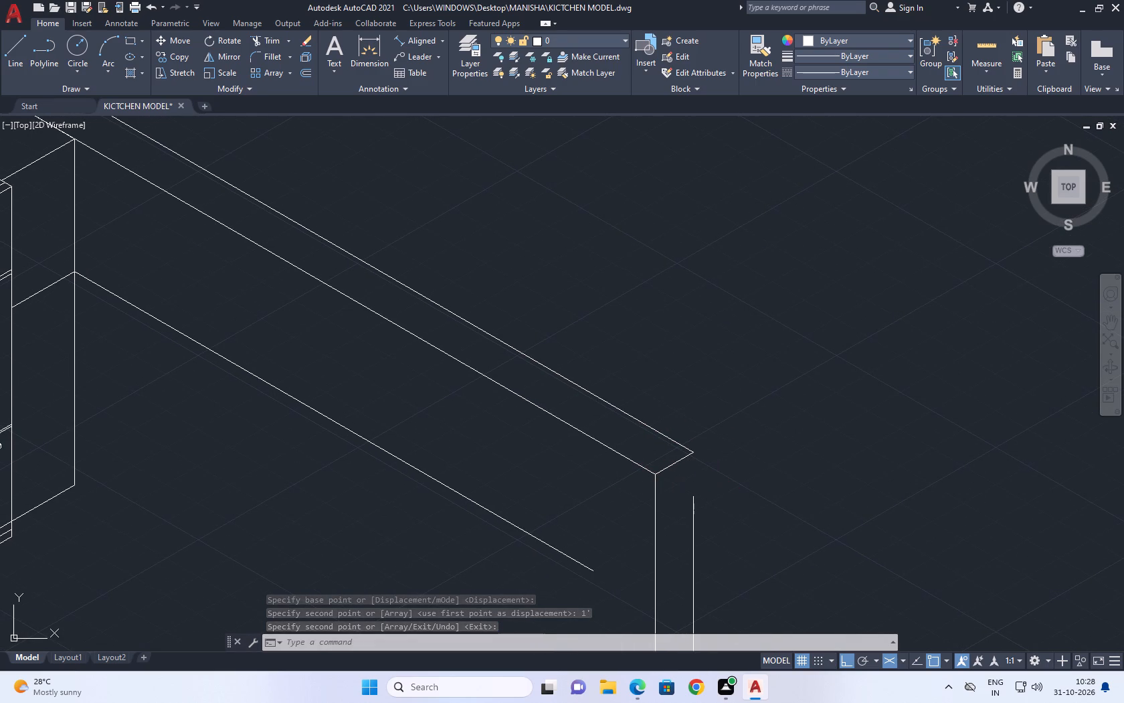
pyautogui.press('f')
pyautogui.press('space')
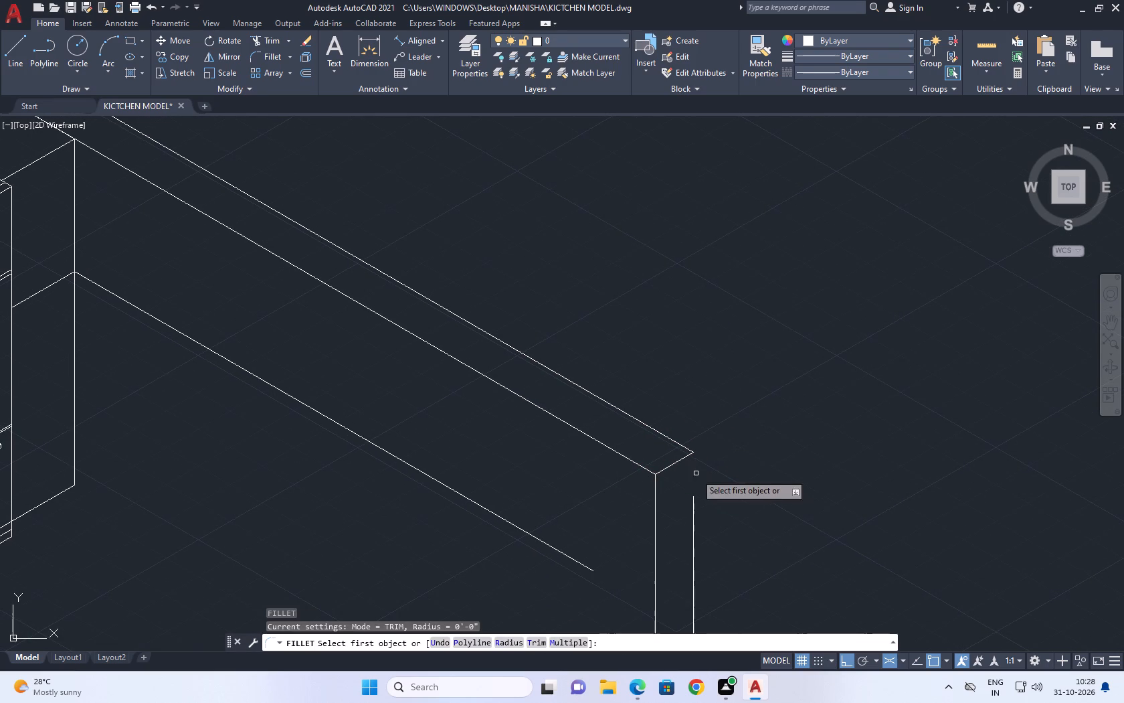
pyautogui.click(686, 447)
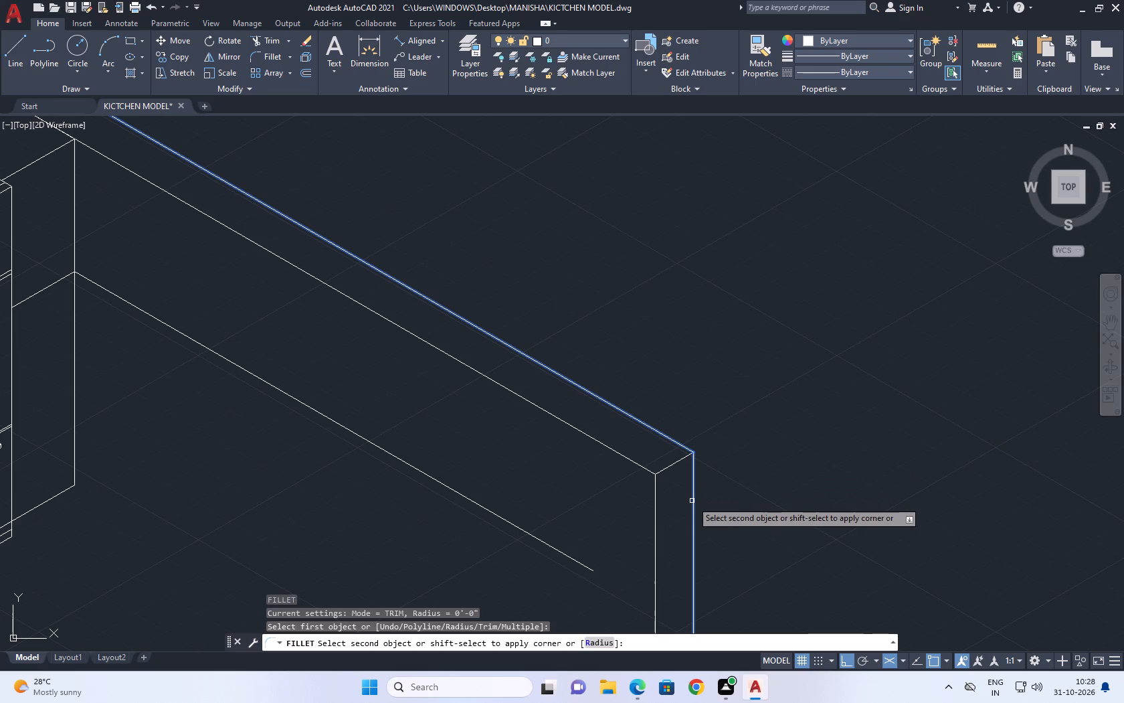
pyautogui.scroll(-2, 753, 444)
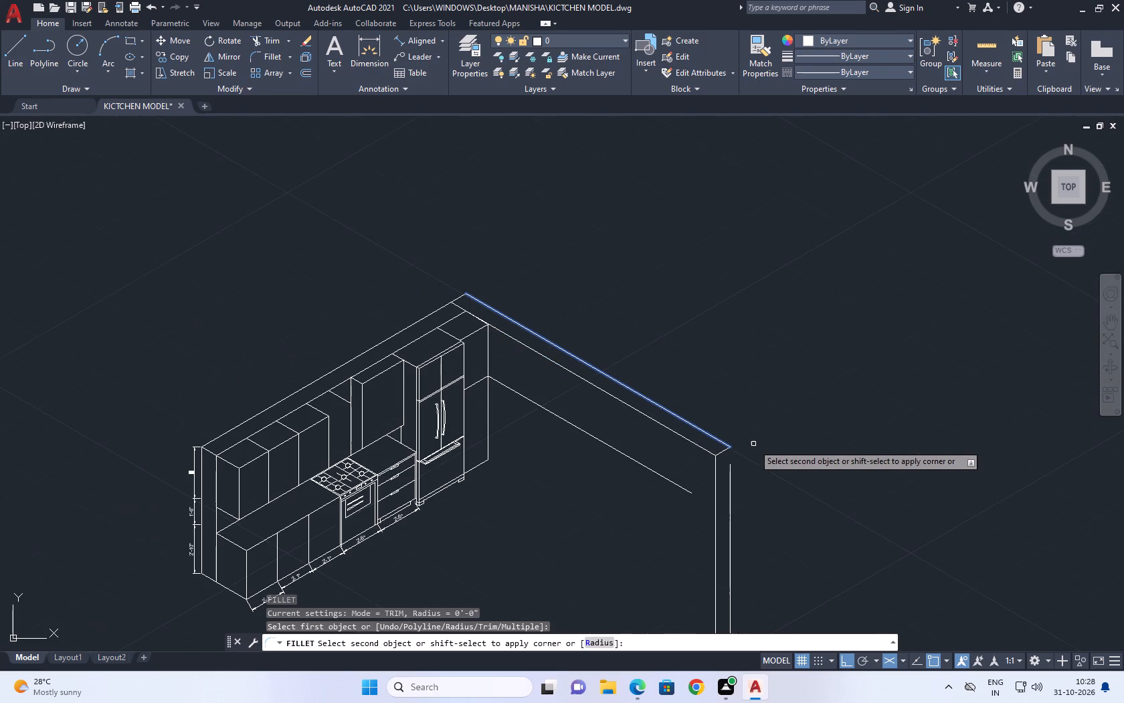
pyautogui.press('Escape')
# Draw a short line at 30° from the top of the copied vertical line, past the wall's outer edge direction.
pyautogui.scroll(1, 705, 455)
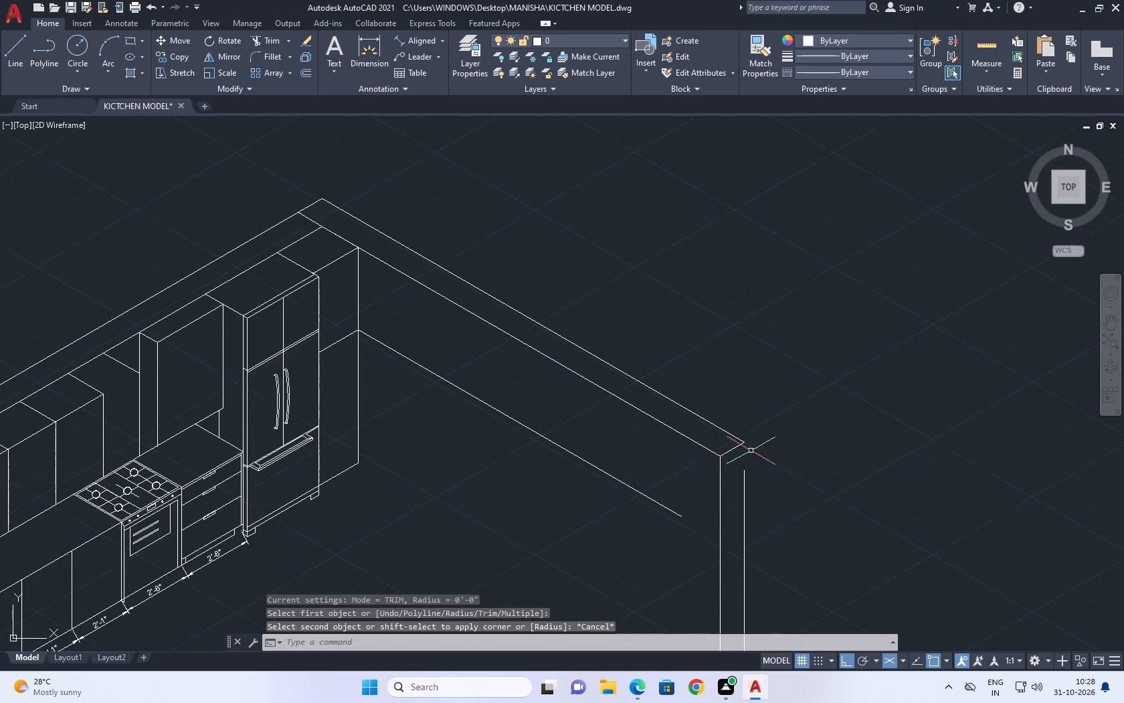
pyautogui.moveTo(753, 445); pyautogui.dragTo(630, 445, button='middle')
pyautogui.scroll(2, 640, 433)
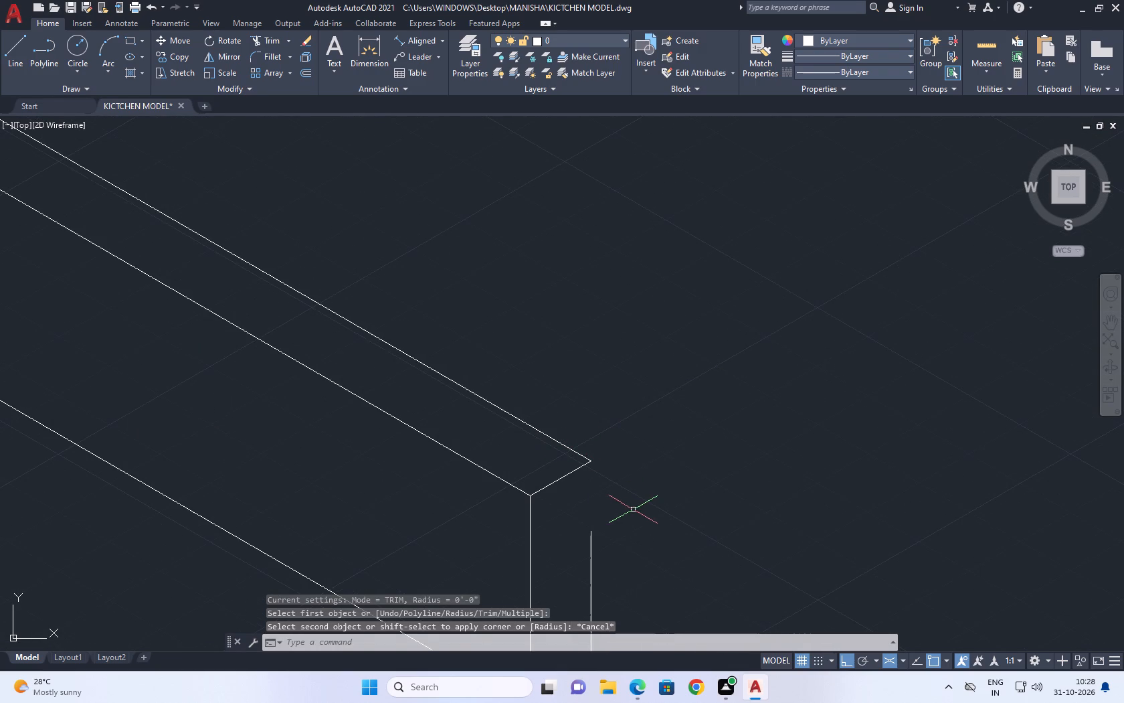
pyautogui.press('l')
pyautogui.press('space')
pyautogui.click(587, 532)
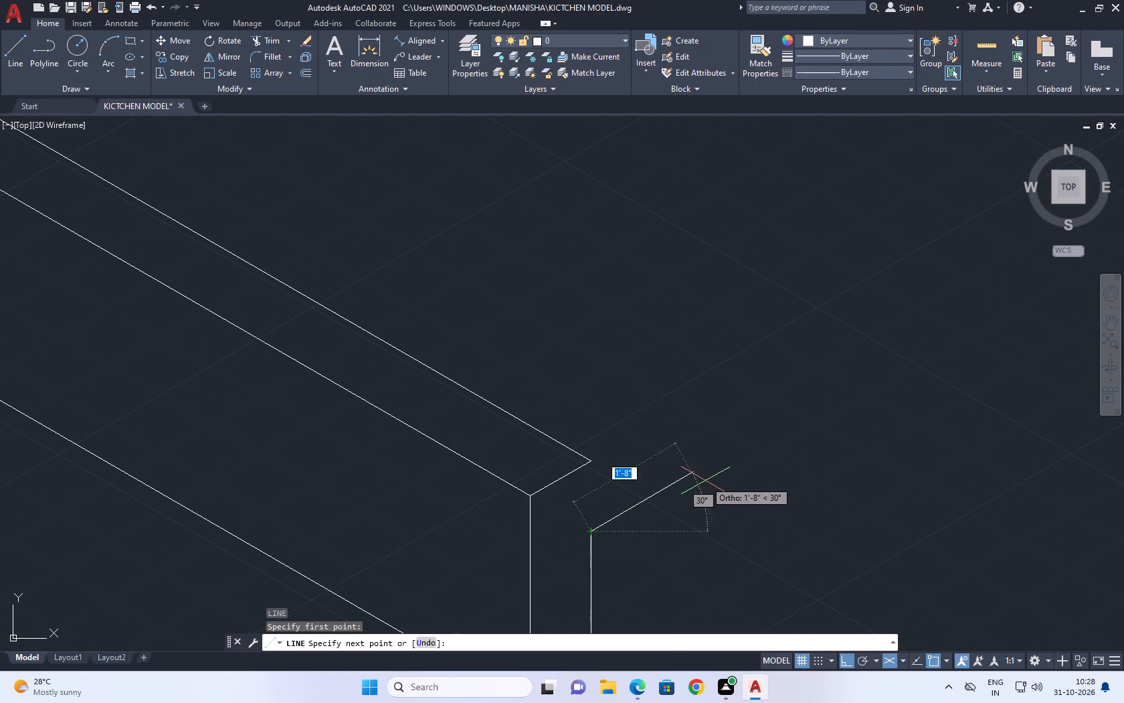
pyautogui.click(722, 471)
pyautogui.press('Escape')
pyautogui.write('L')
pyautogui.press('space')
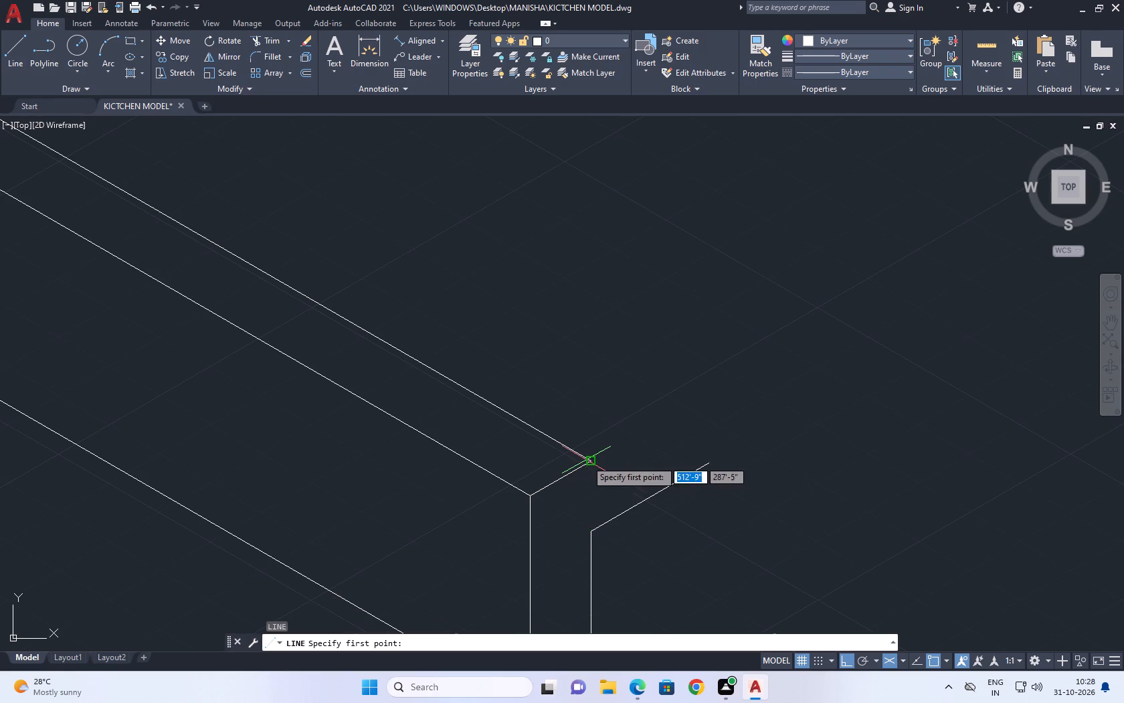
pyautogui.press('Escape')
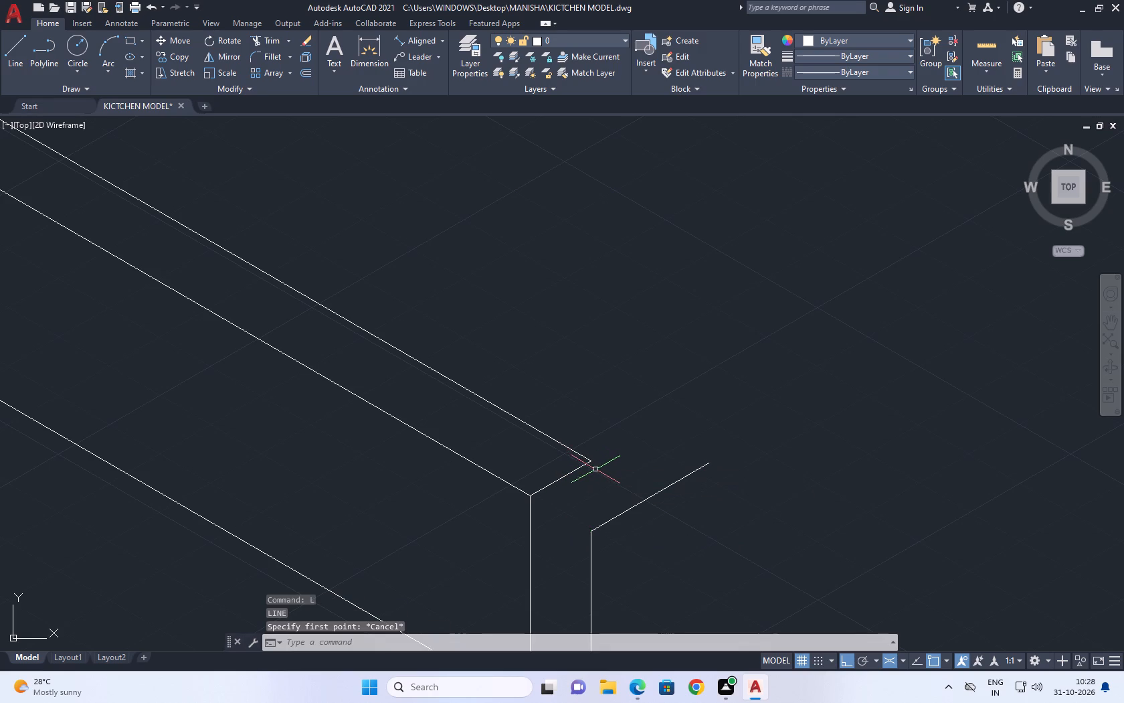
# Fillet the adjoining wall's outer top edge and the new 30° end line into a sharp corner with radius 0.
pyautogui.press('f')
pyautogui.press('space')
pyautogui.click(582, 457)
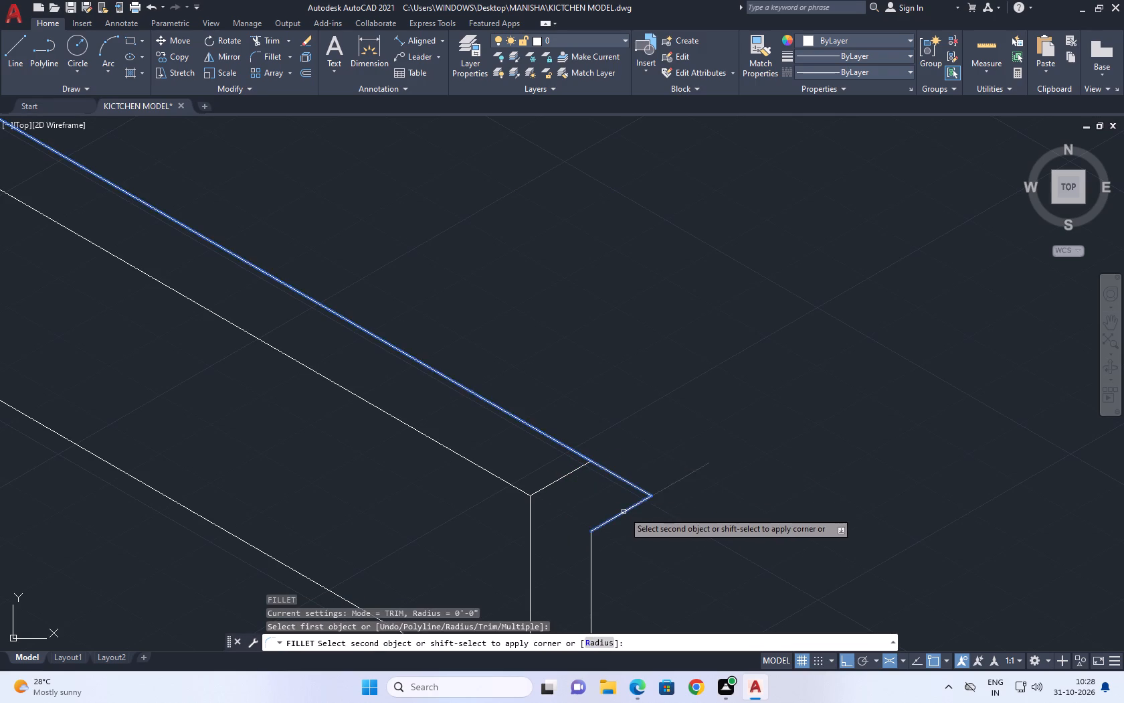
pyautogui.click(624, 512)
# Delete the former short closing line between the adjoining wall's inner and outer top edges.
pyautogui.click(571, 484)
pyautogui.click(556, 471)
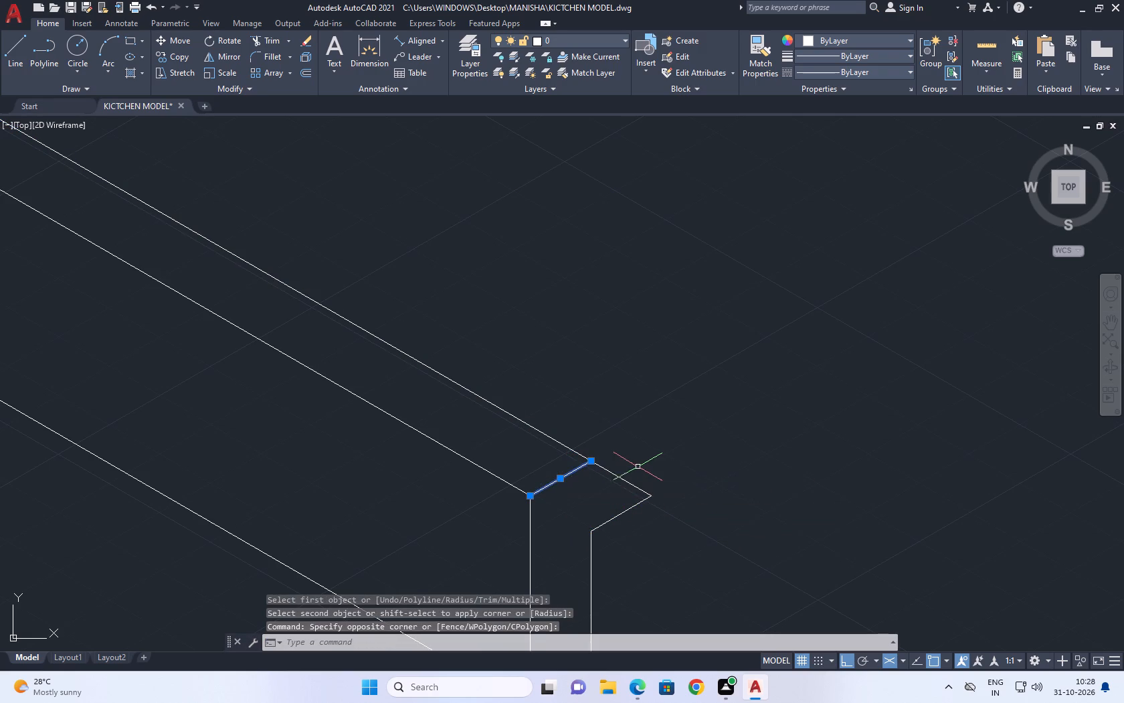
pyautogui.press('Delete')
# Fillet the adjoining wall's inner top edge with the new 30° end line into a sharp corner with radius 0.
pyautogui.scroll(-3, 633, 476)
pyautogui.moveTo(612, 529); pyautogui.dragTo(632, 426, button='middle')
pyautogui.scroll(1, 640, 428)
pyautogui.moveTo(614, 354); pyautogui.dragTo(644, 428, button='middle')
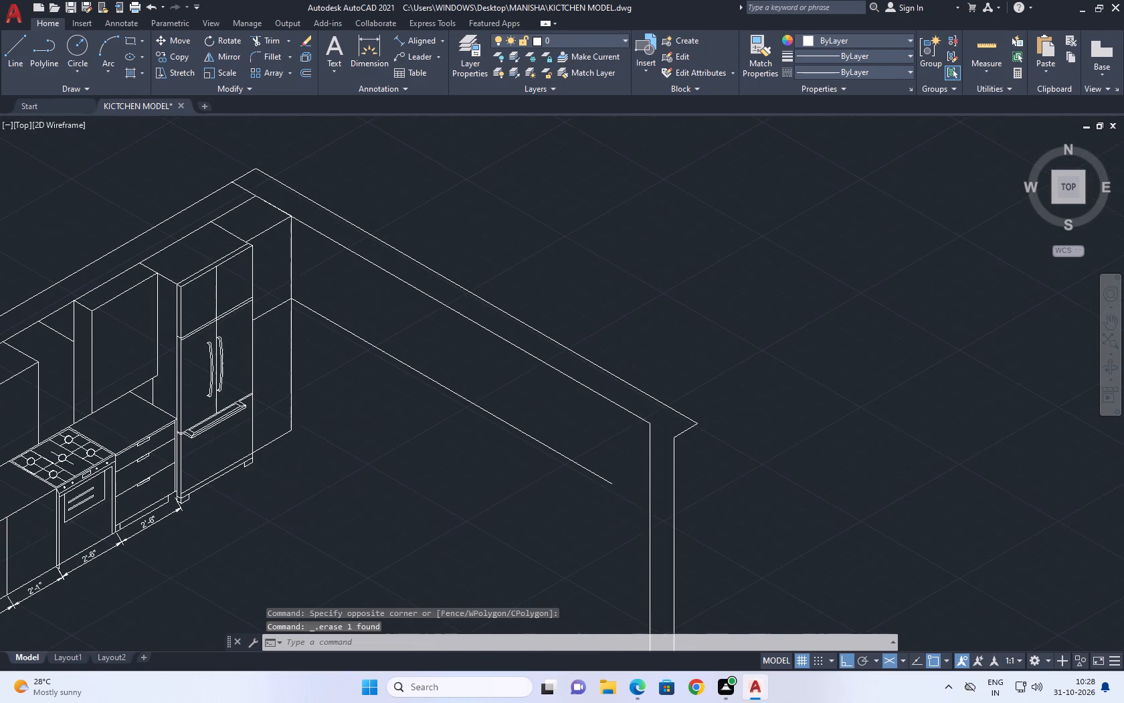
pyautogui.press('f')
pyautogui.press('space')
pyautogui.click(640, 417)
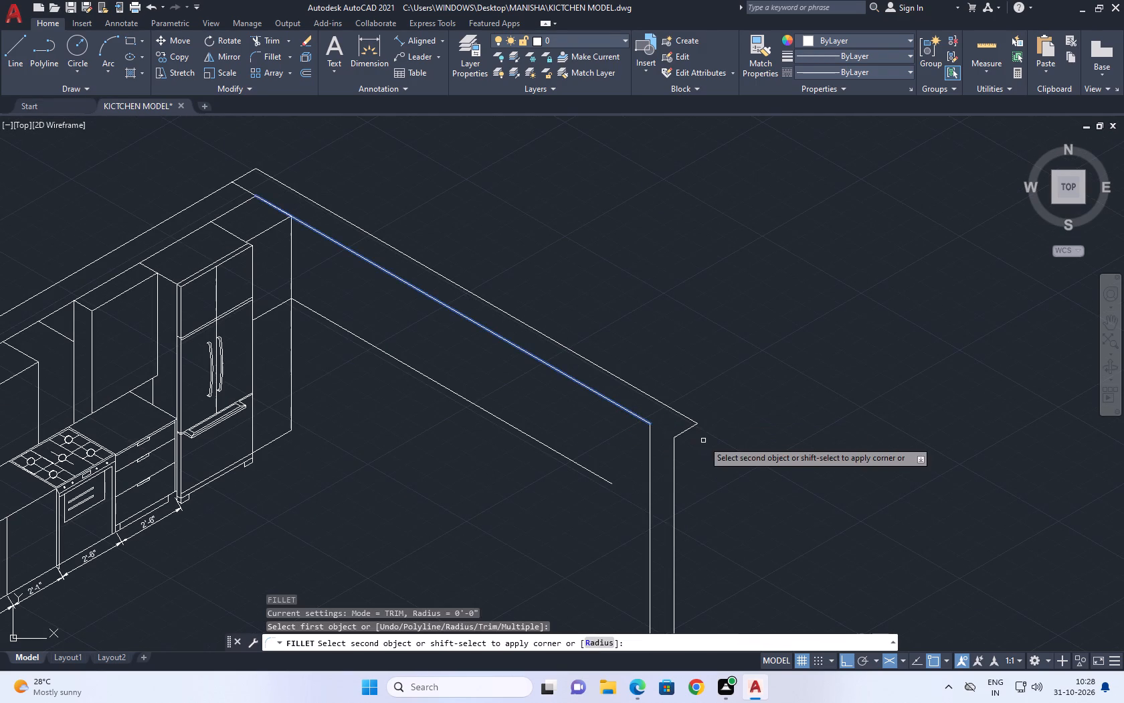
pyautogui.click(679, 435)
pyautogui.moveTo(703, 500); pyautogui.dragTo(709, 456, button='middle')
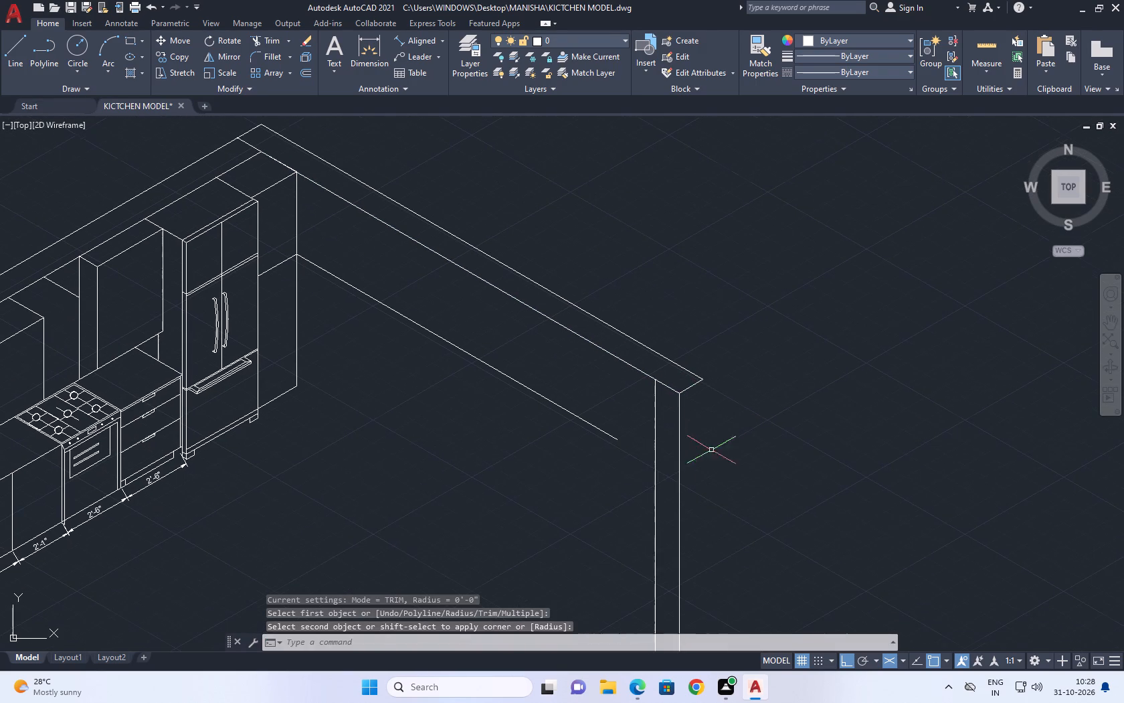
pyautogui.press('Escape')
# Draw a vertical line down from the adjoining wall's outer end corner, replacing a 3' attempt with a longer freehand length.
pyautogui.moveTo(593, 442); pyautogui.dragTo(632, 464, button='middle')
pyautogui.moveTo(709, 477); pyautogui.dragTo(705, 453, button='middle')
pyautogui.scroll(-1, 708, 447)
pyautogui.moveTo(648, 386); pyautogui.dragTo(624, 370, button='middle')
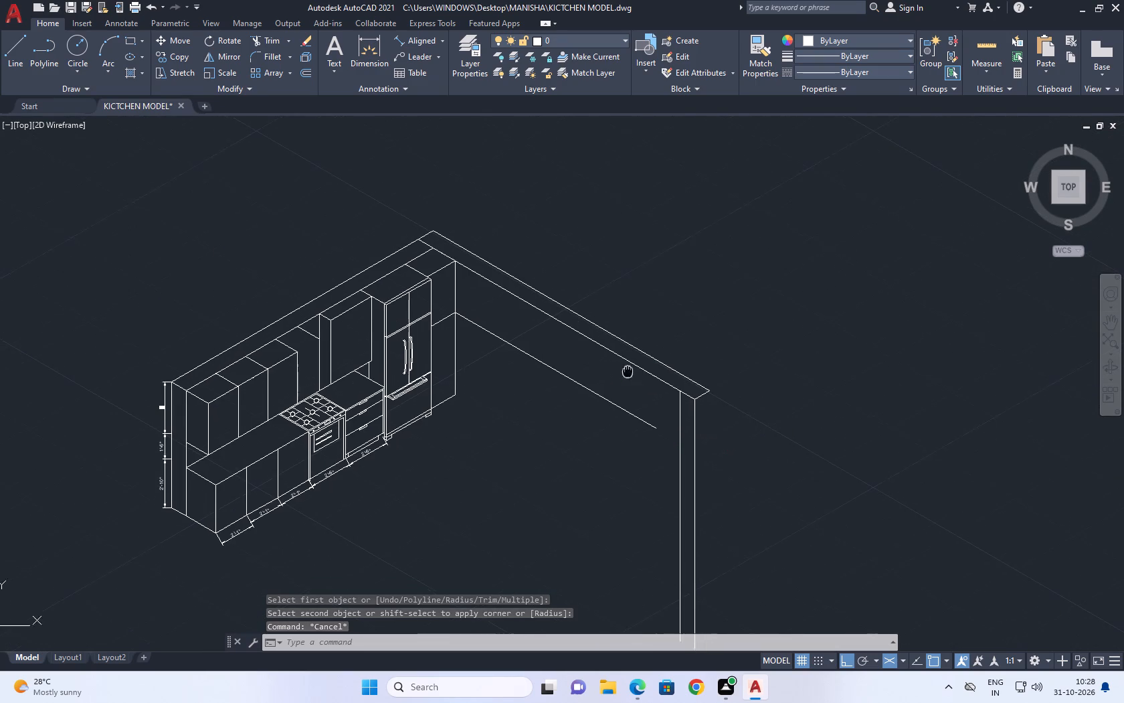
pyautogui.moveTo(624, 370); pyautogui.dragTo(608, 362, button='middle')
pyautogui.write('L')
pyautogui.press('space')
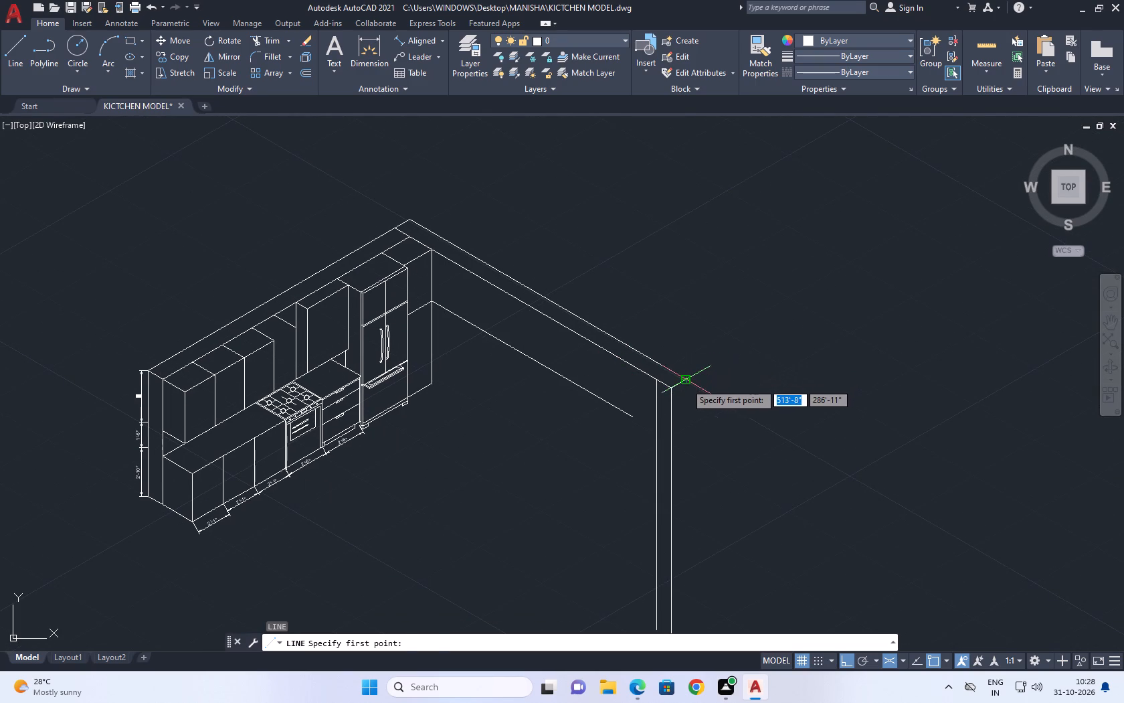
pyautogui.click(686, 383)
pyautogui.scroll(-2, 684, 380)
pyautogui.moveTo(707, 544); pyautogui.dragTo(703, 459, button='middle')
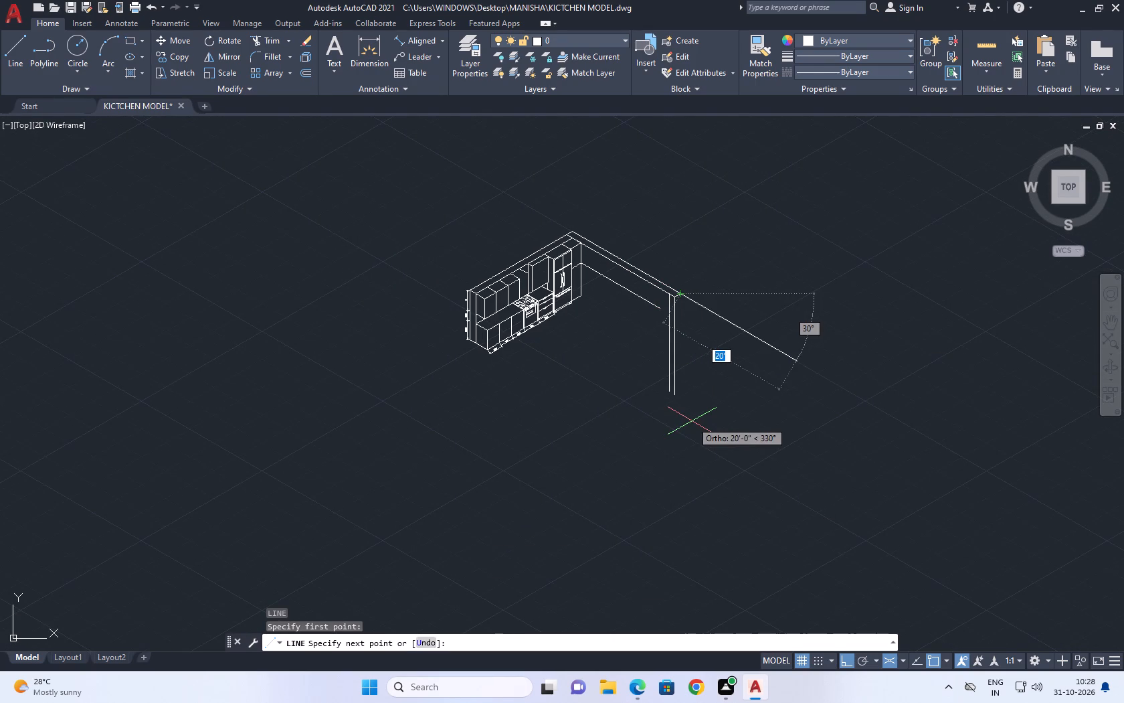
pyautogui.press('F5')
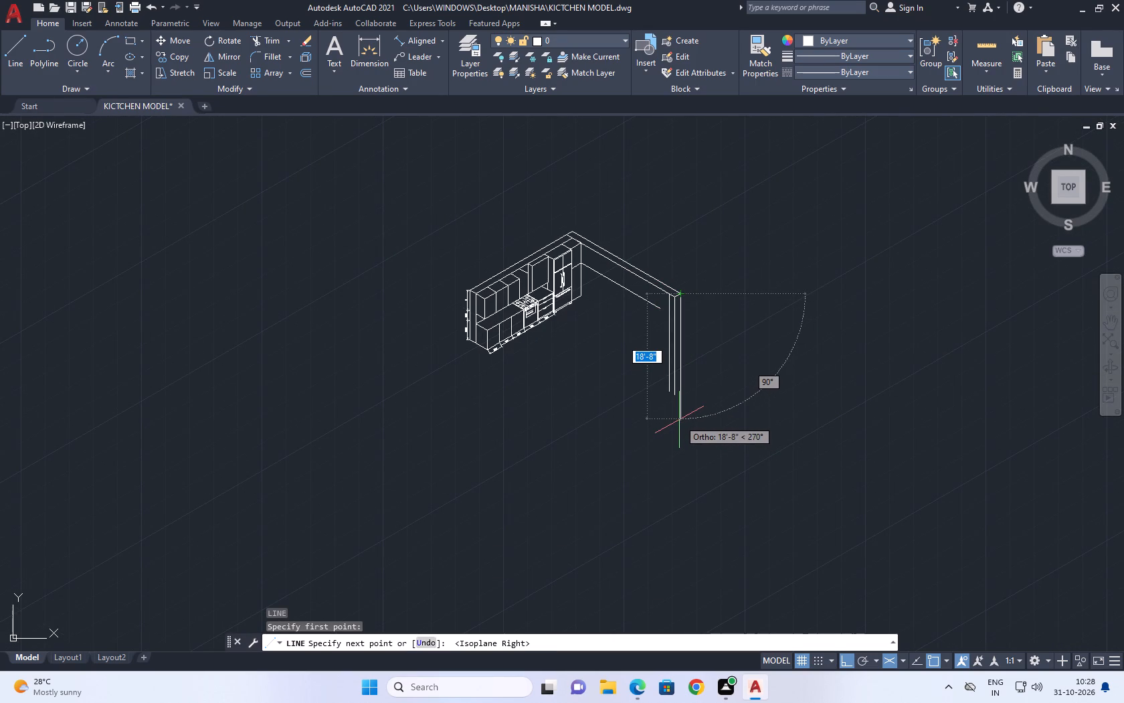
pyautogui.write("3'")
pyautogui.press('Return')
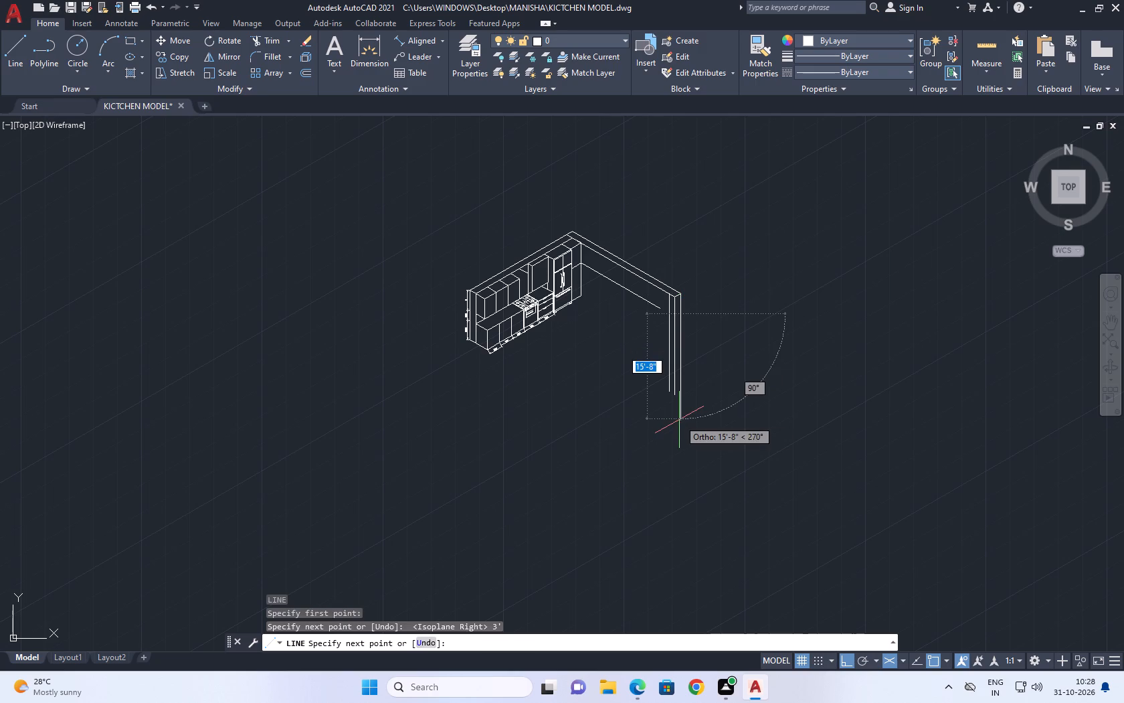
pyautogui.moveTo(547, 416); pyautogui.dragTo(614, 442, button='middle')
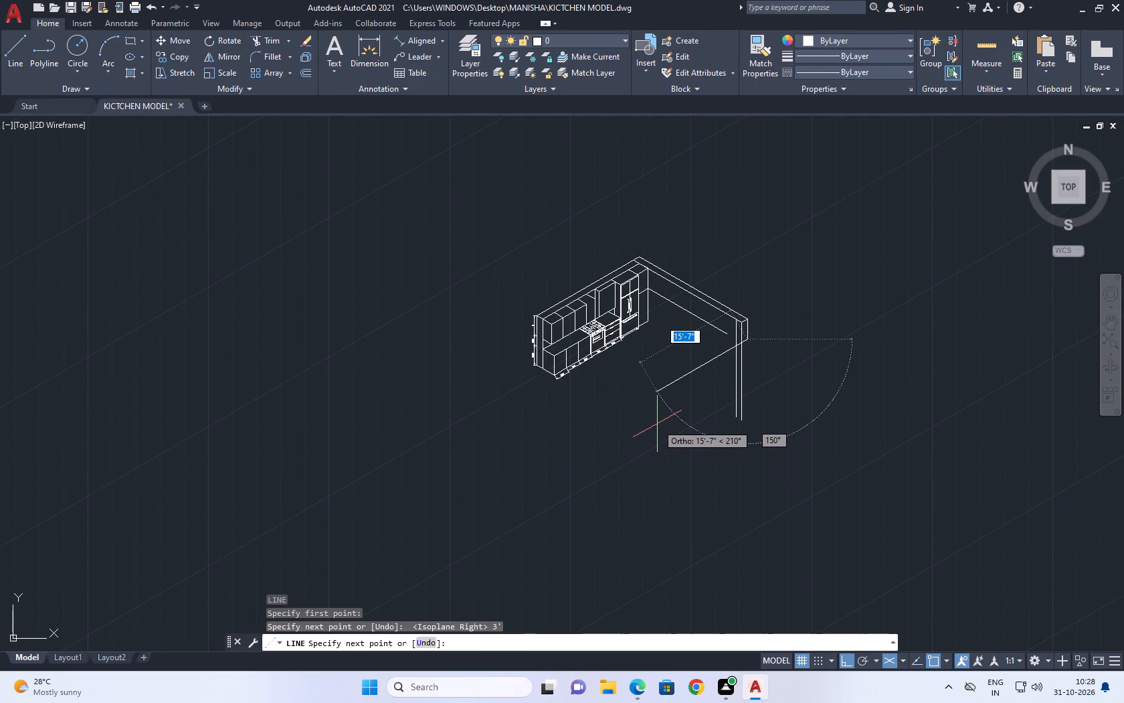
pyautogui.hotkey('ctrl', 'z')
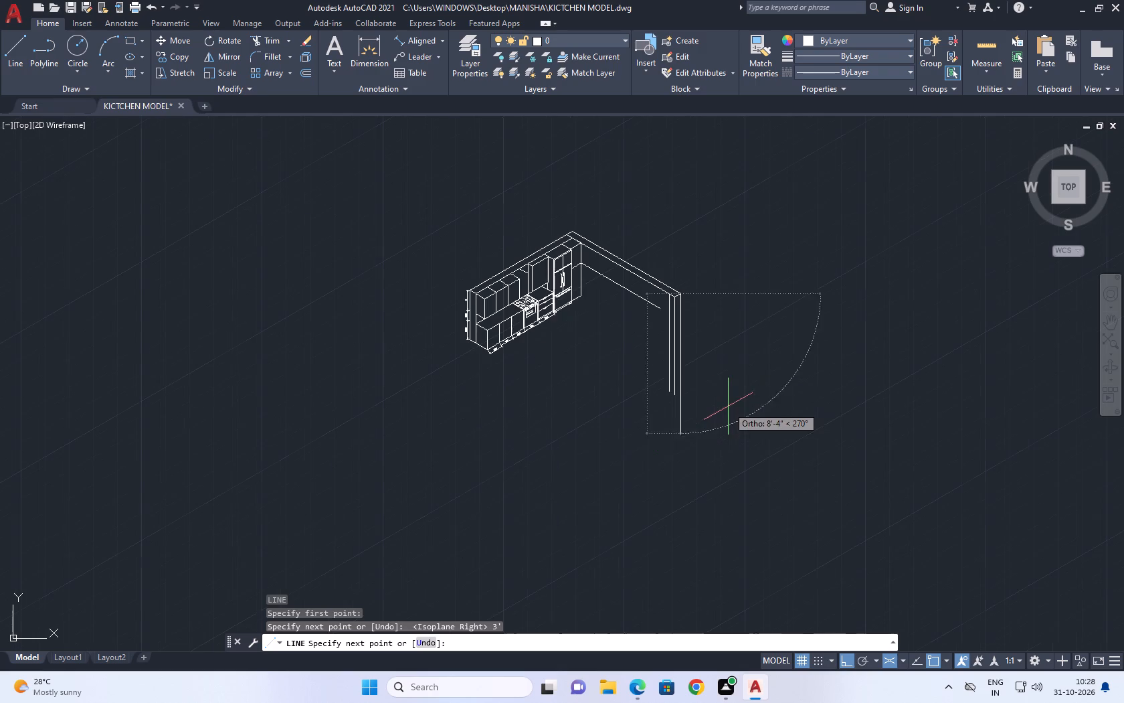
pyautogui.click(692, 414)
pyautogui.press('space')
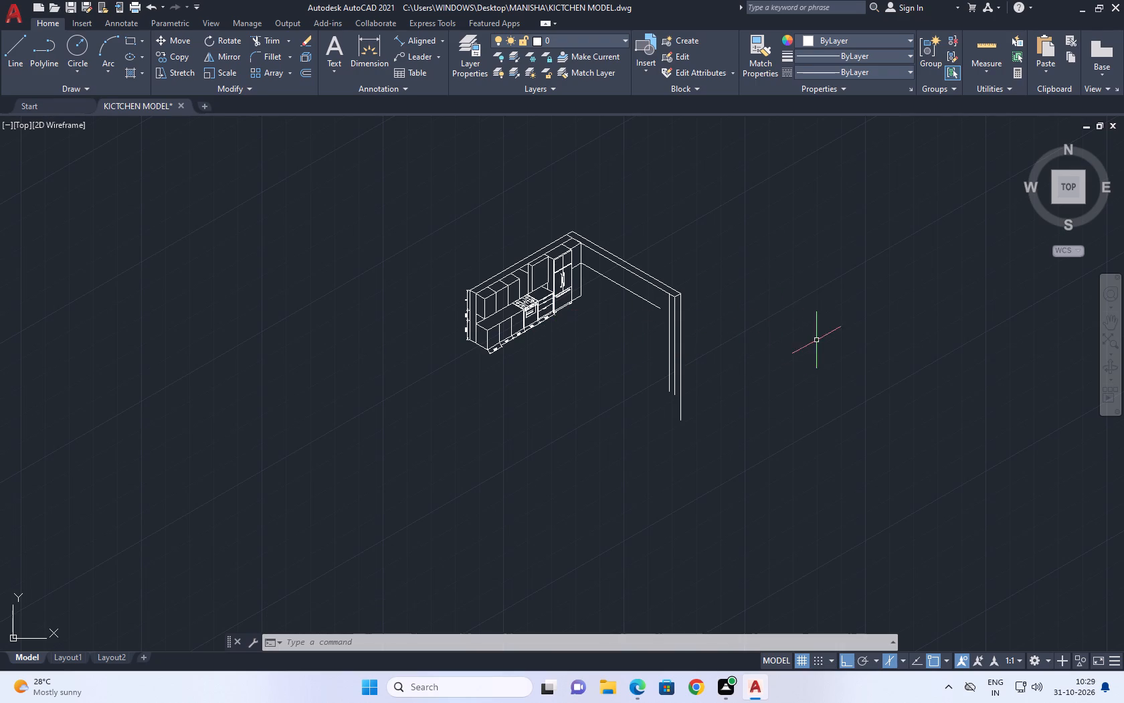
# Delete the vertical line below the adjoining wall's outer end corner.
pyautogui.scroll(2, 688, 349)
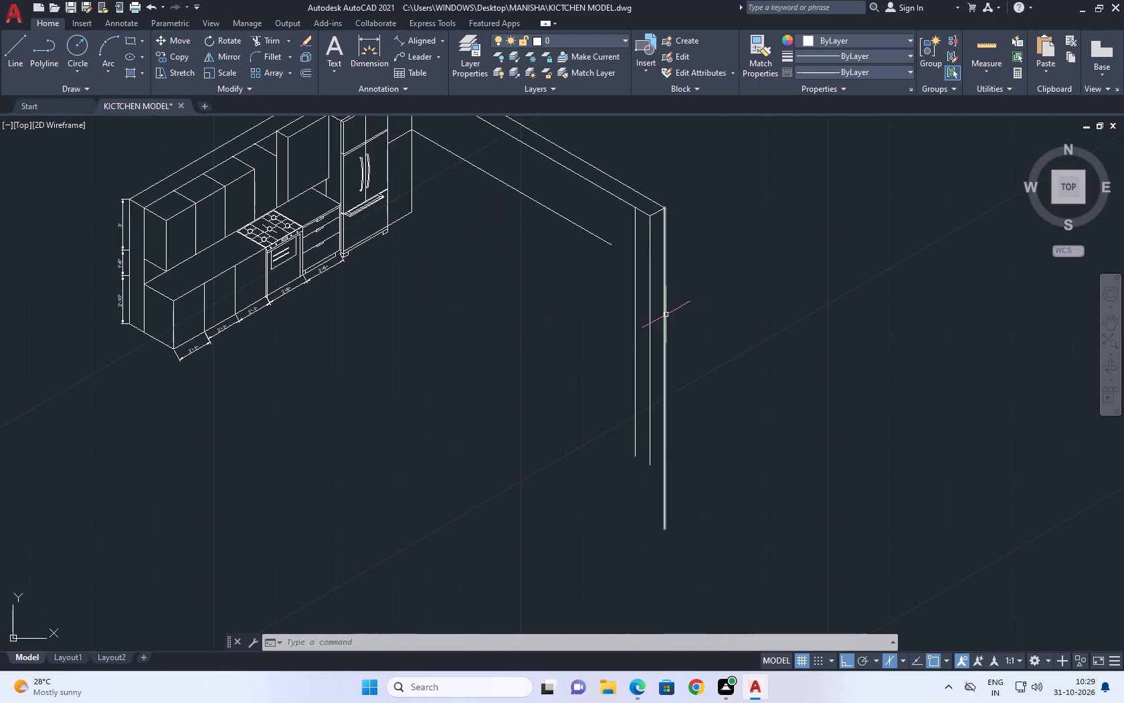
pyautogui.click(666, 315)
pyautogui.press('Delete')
# Delete the two remaining long vertical lines at the adjoining wall's far end.
pyautogui.moveTo(660, 340); pyautogui.dragTo(636, 315, button='middle')
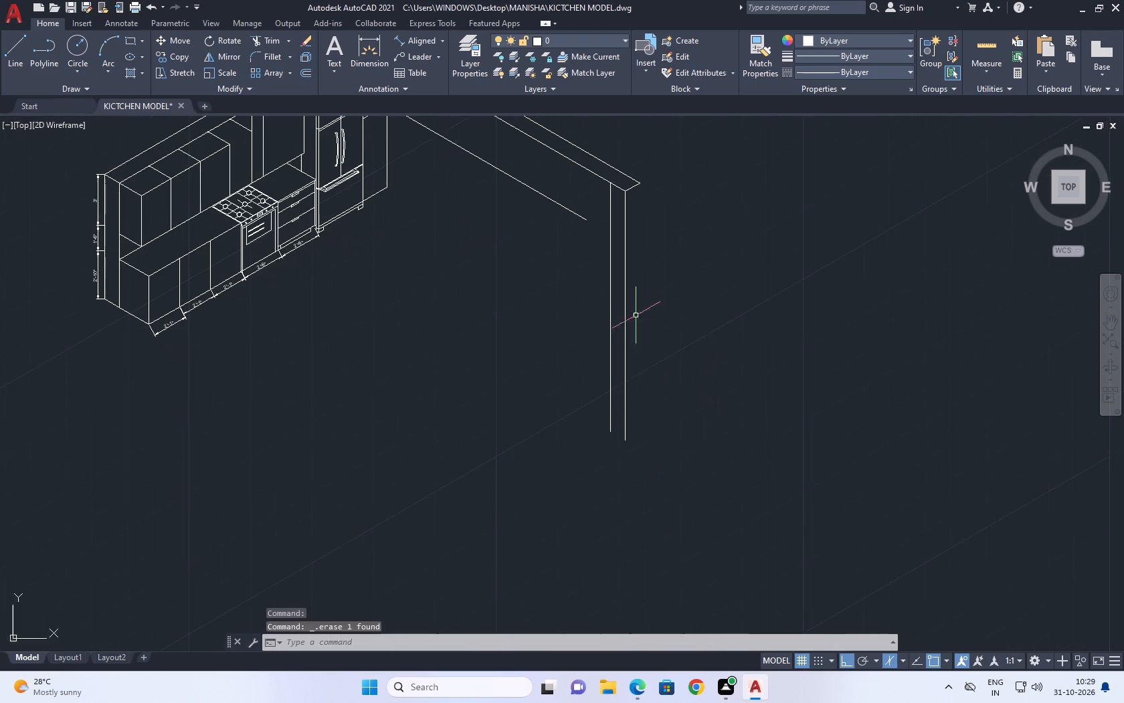
pyautogui.click(640, 313)
pyautogui.moveTo(600, 314); pyautogui.dragTo(589, 314)
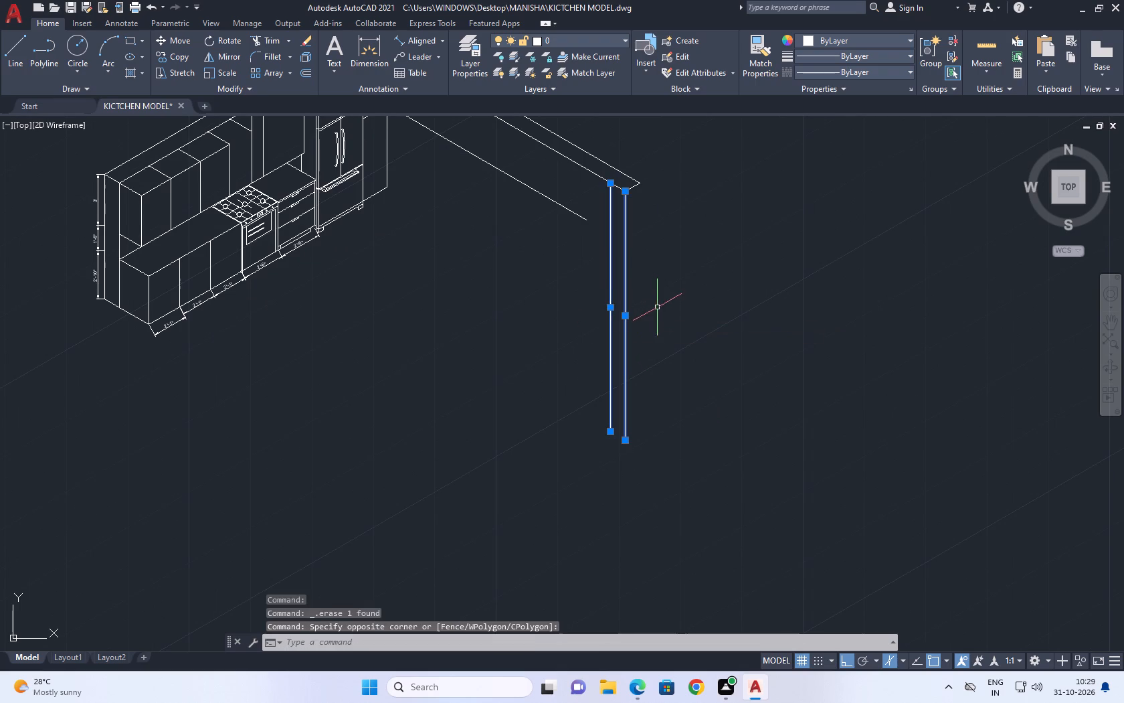
pyautogui.press('Delete')
# Draw a vertical line down from the adjoining wall's inner end corner in consecutive segments of 3', 1'6" and 2'10".
pyautogui.press('l')
pyautogui.press('space')
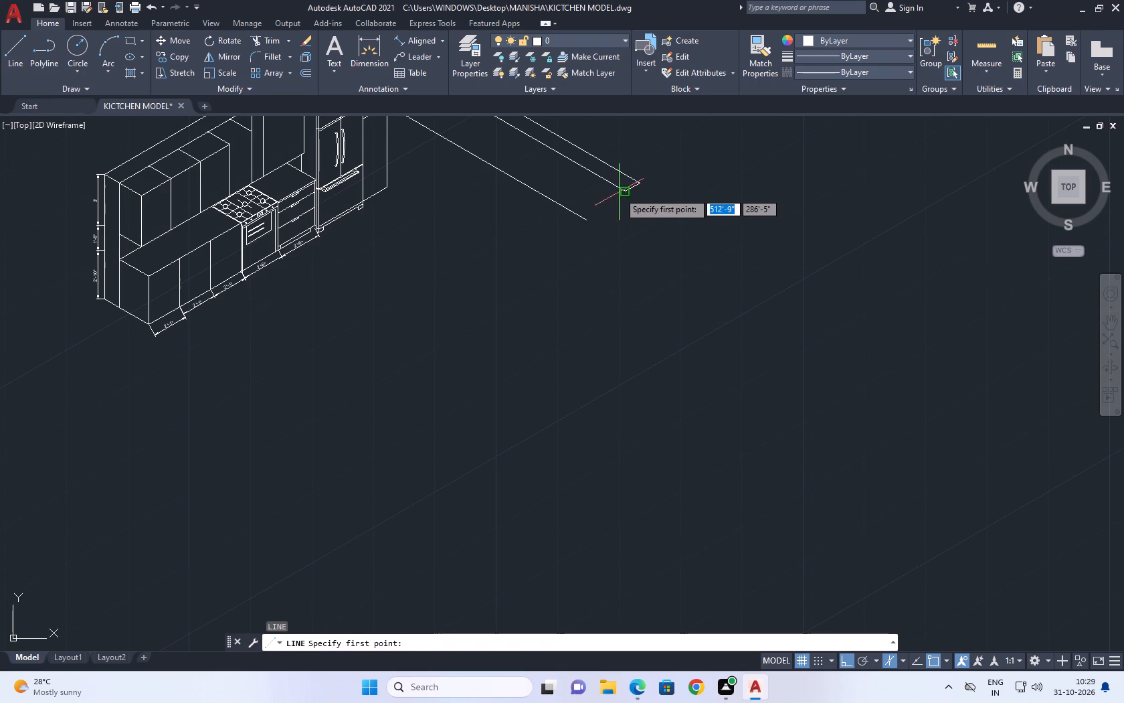
pyautogui.click(622, 193)
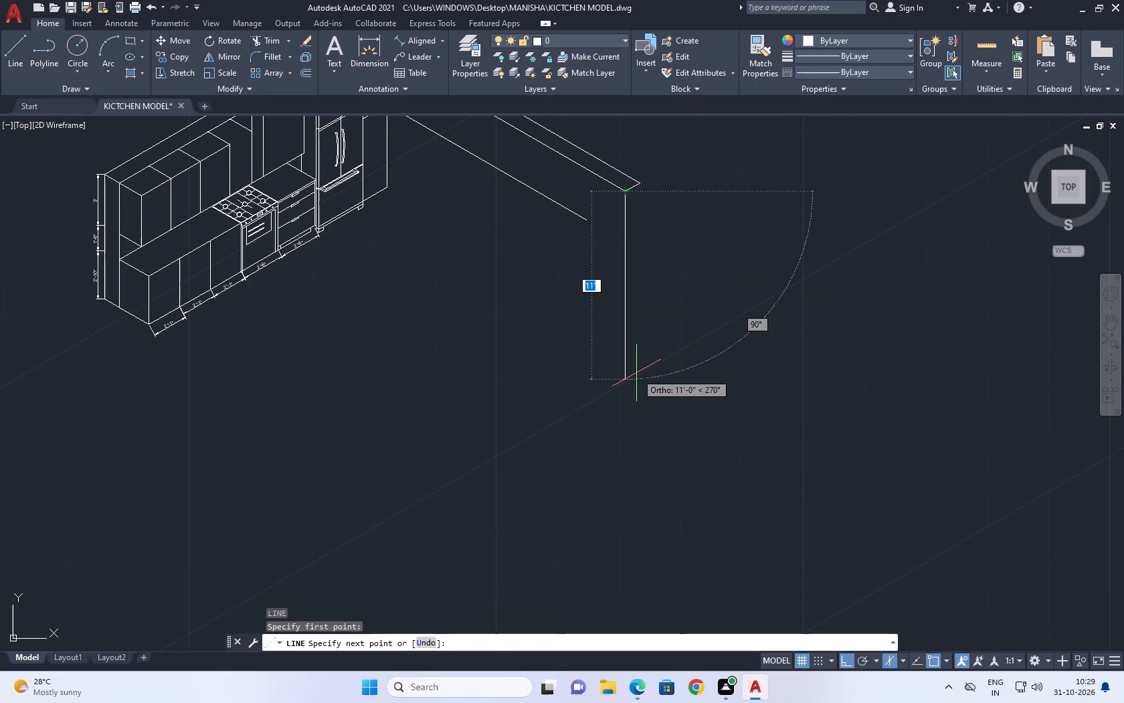
pyautogui.write("3'")
pyautogui.press('Return')
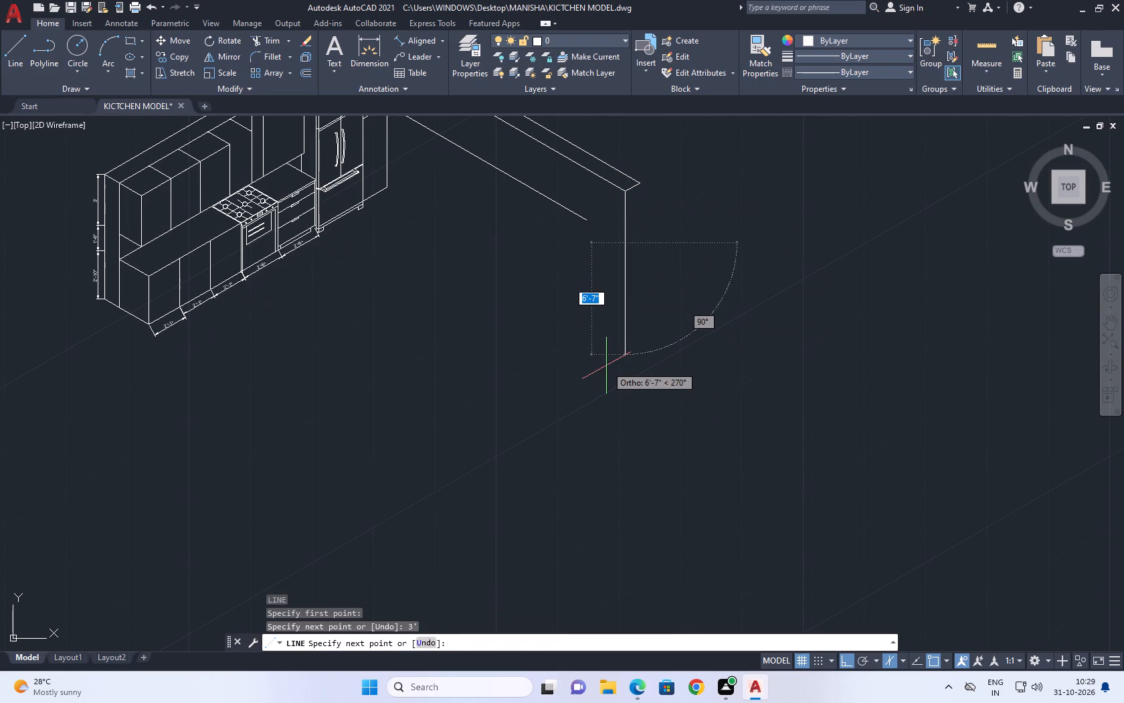
pyautogui.write("1'6")
pyautogui.press('Return')
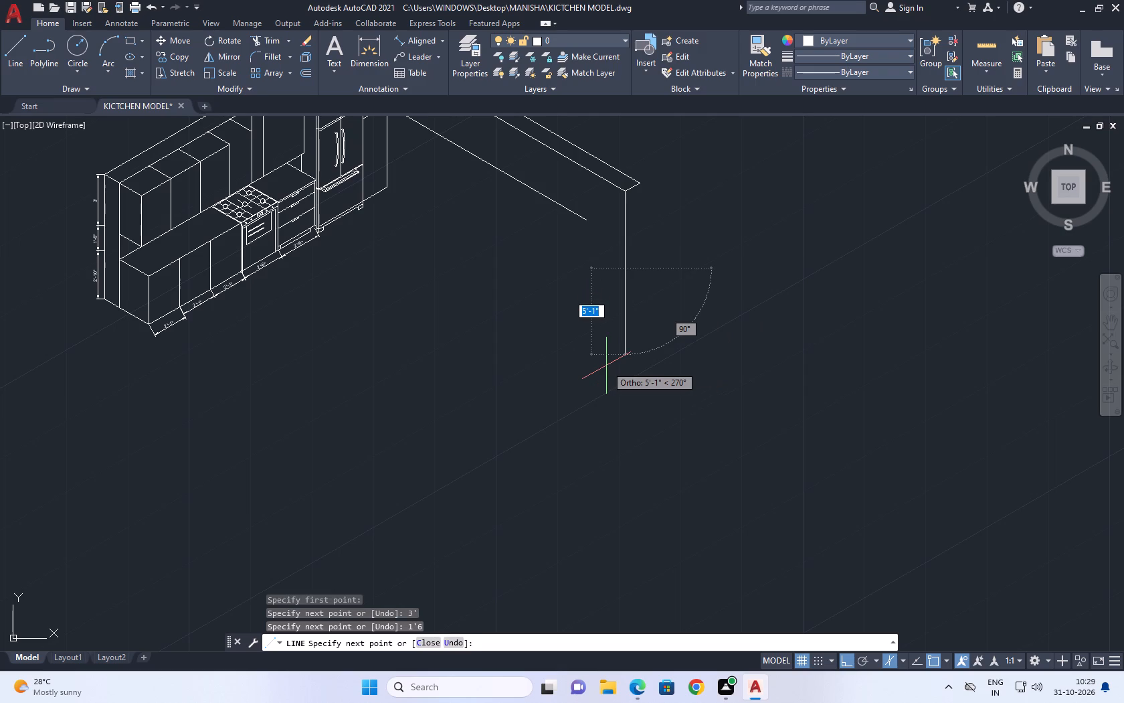
pyautogui.write("2'103")
pyautogui.press('Return')
pyautogui.press('BackSpace')
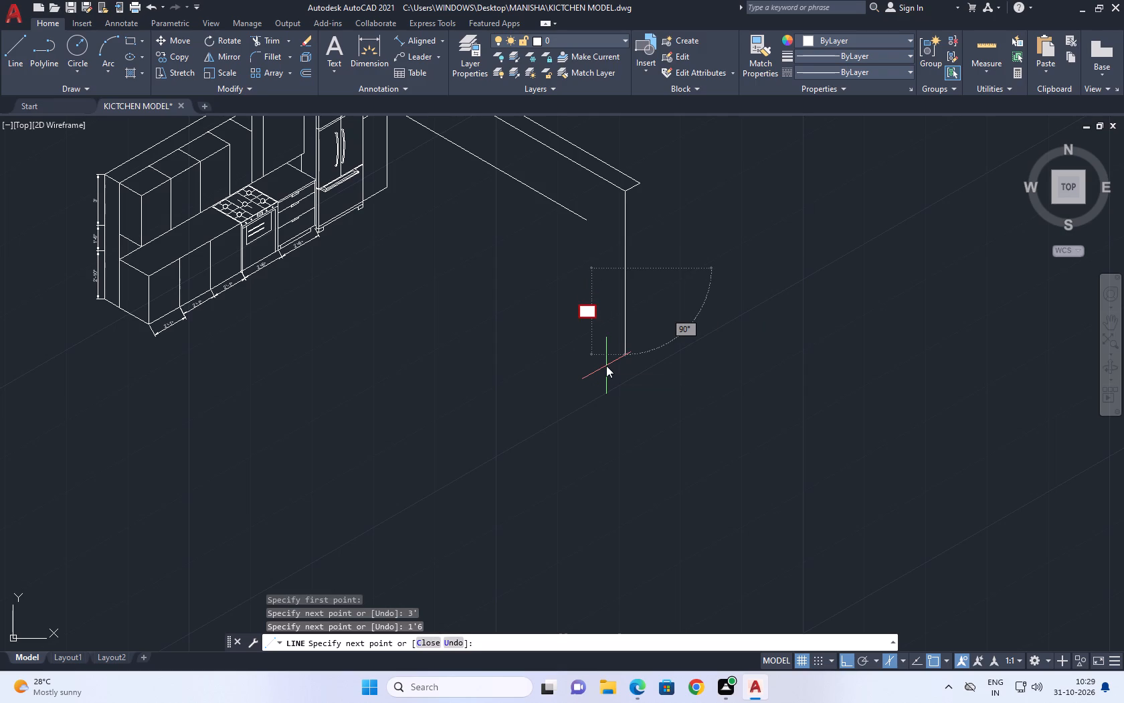
pyautogui.write("2'10")
pyautogui.press('Return')
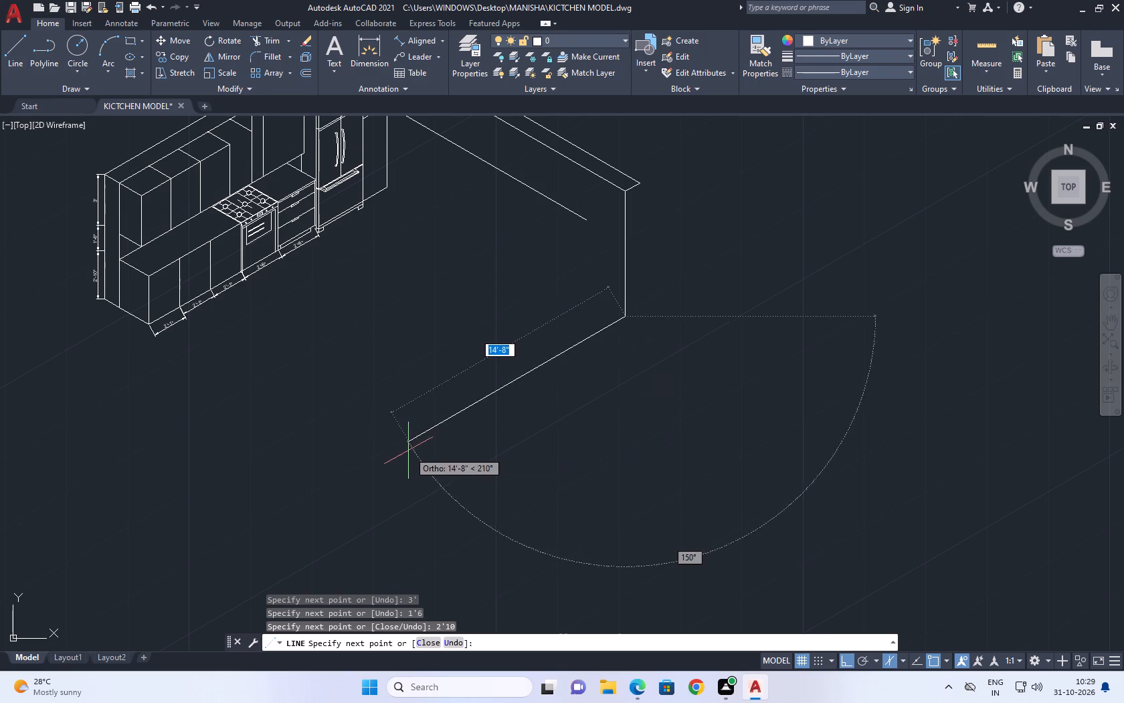
pyautogui.moveTo(197, 477); pyautogui.dragTo(341, 424, button='middle')
pyautogui.press('Escape')
# Draw a vertical line about 10' long down from the adjoining wall's outer end corner.
pyautogui.scroll(-2, 595, 427)
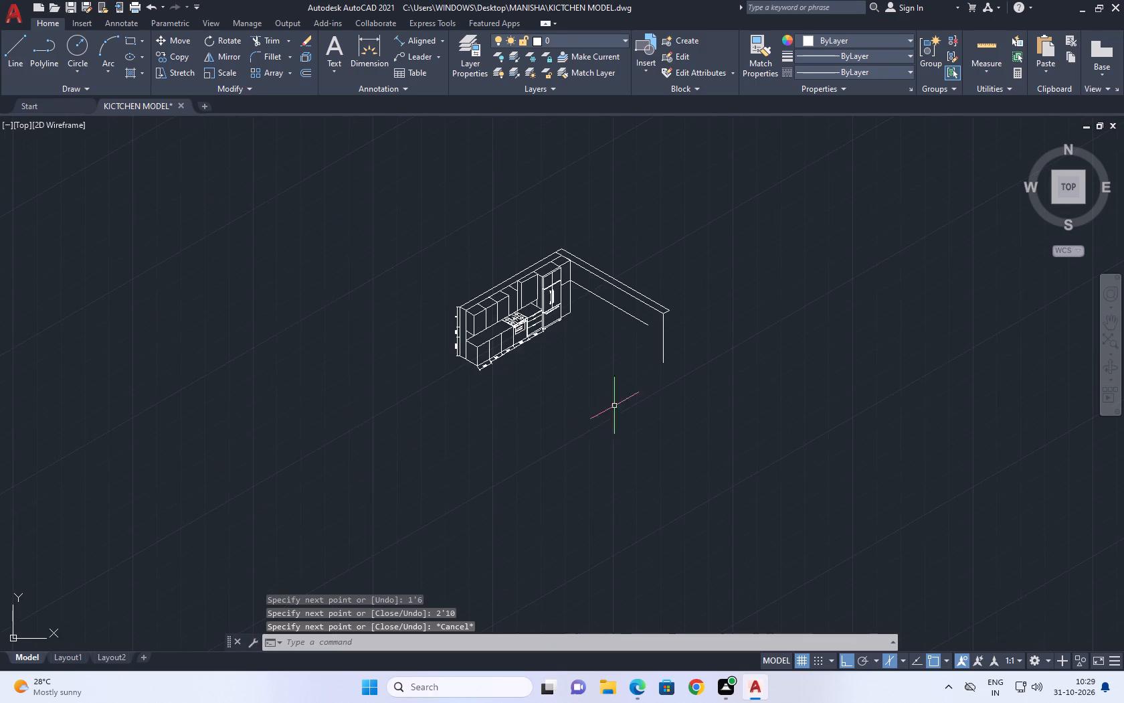
pyautogui.moveTo(676, 354); pyautogui.dragTo(620, 384, button='middle')
pyautogui.scroll(1, 626, 306)
pyautogui.moveTo(611, 353); pyautogui.dragTo(603, 324, button='middle')
pyautogui.scroll(1, 604, 329)
pyautogui.press('l')
pyautogui.press('space')
pyautogui.scroll(2, 595, 335)
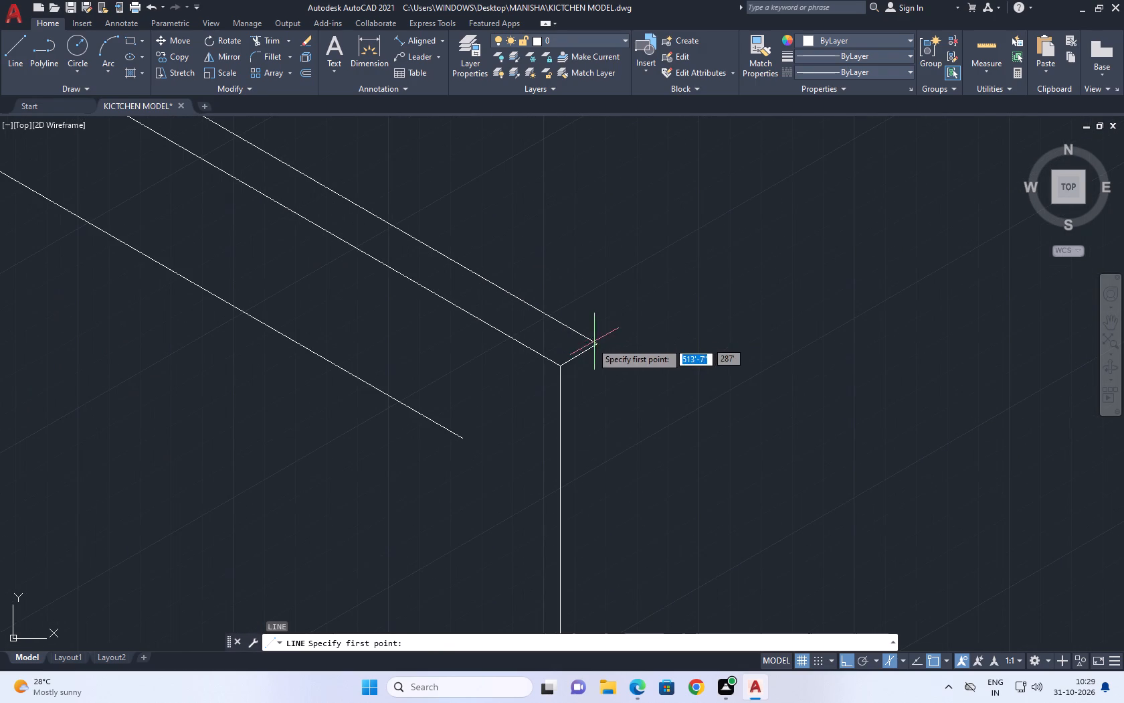
pyautogui.click(598, 346)
pyautogui.scroll(-1, 605, 307)
pyautogui.moveTo(621, 531); pyautogui.dragTo(607, 424, button='middle')
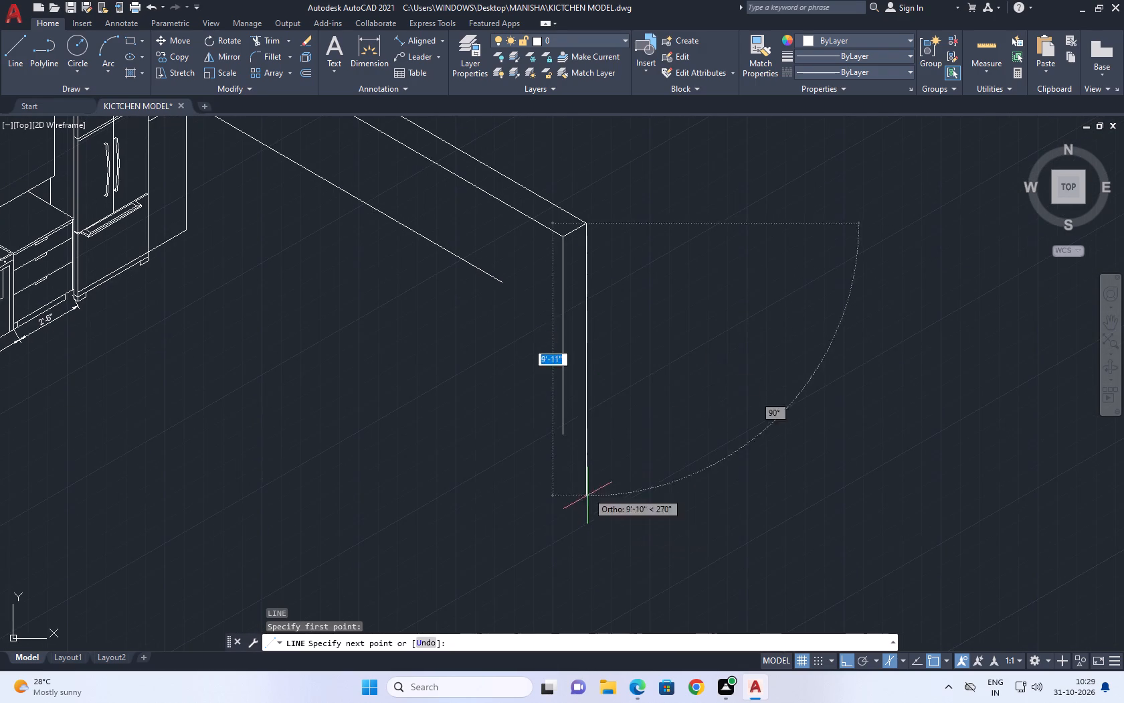
pyautogui.click(587, 500)
pyautogui.press('Escape')
# Extend the adjoining wall's lower slanted line to the inner vertical edge at the wall's far end.
pyautogui.scroll(-3, 597, 373)
pyautogui.moveTo(495, 404); pyautogui.dragTo(585, 473, button='middle')
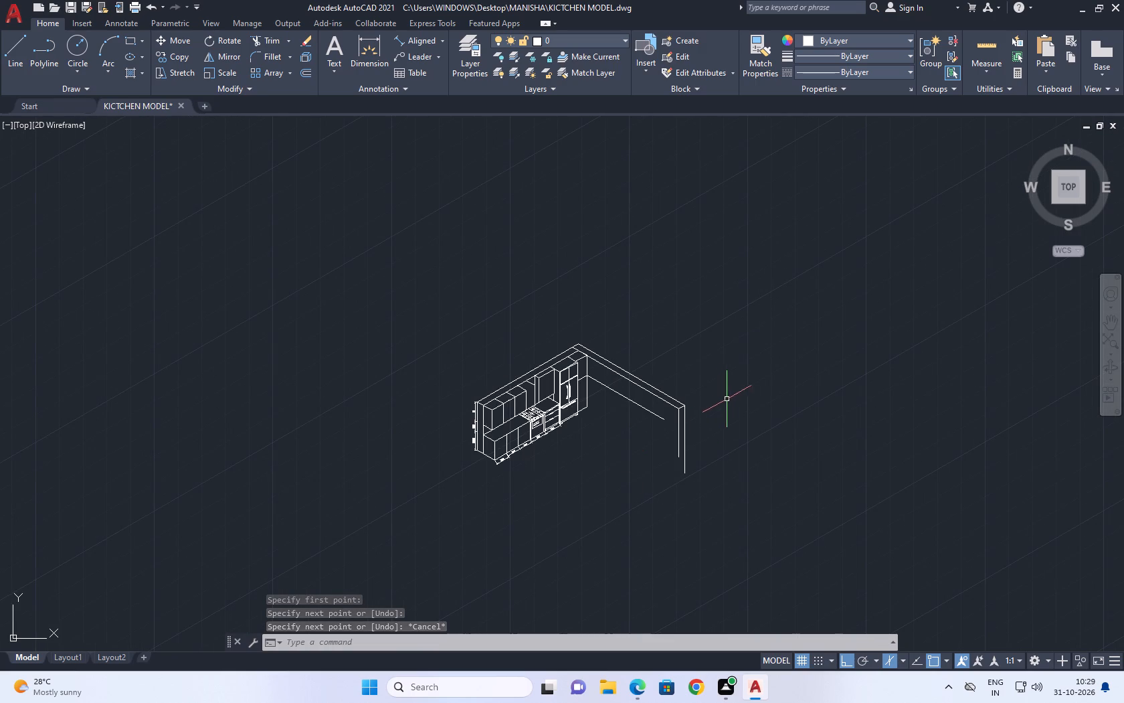
pyautogui.moveTo(682, 400); pyautogui.dragTo(749, 416, button='middle')
pyautogui.moveTo(755, 404); pyautogui.dragTo(618, 322, button='middle')
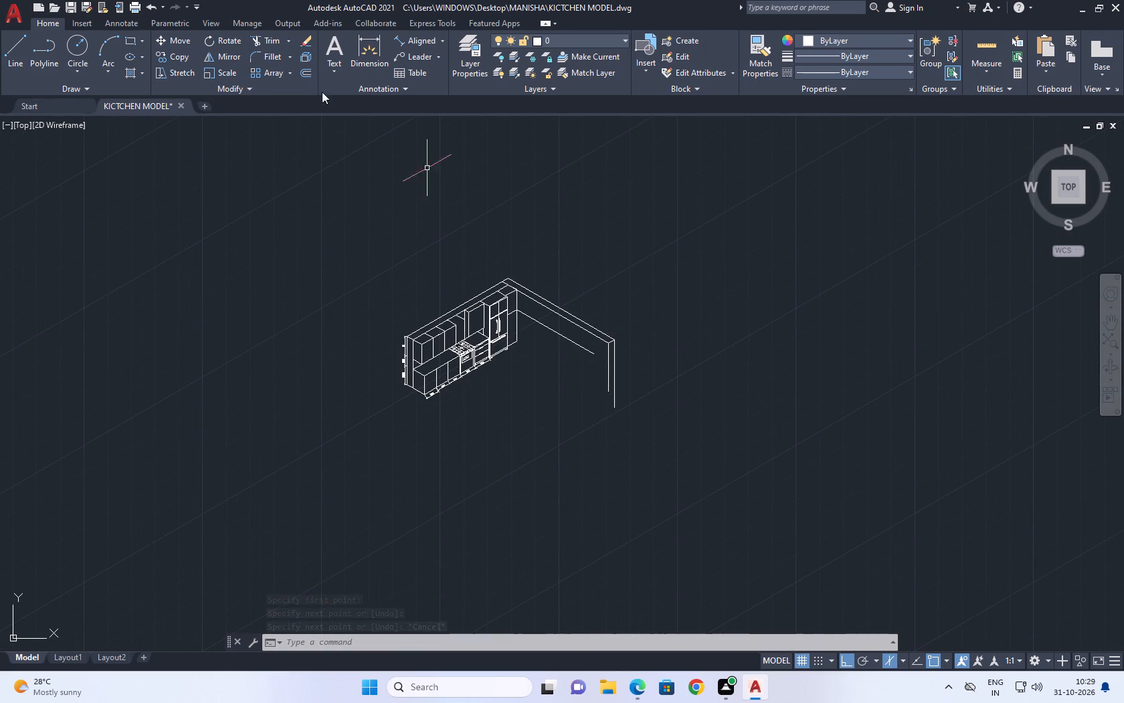
pyautogui.press('e')
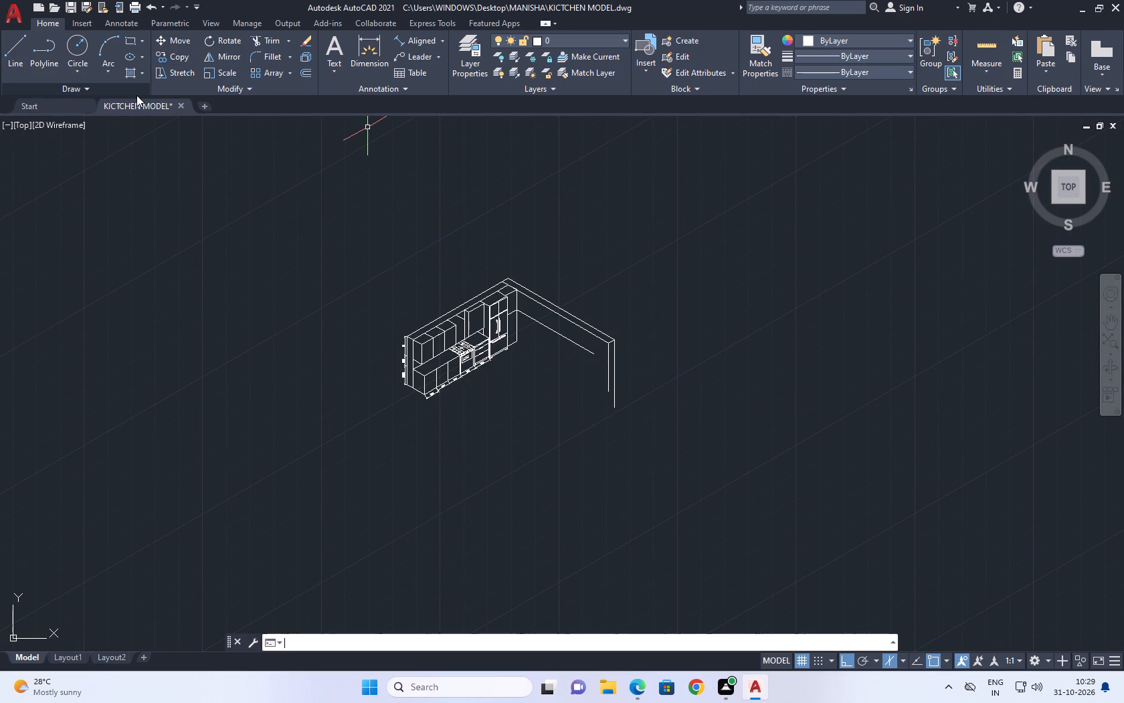
pyautogui.press('x')
pyautogui.press('space')
pyautogui.scroll(2, 498, 361)
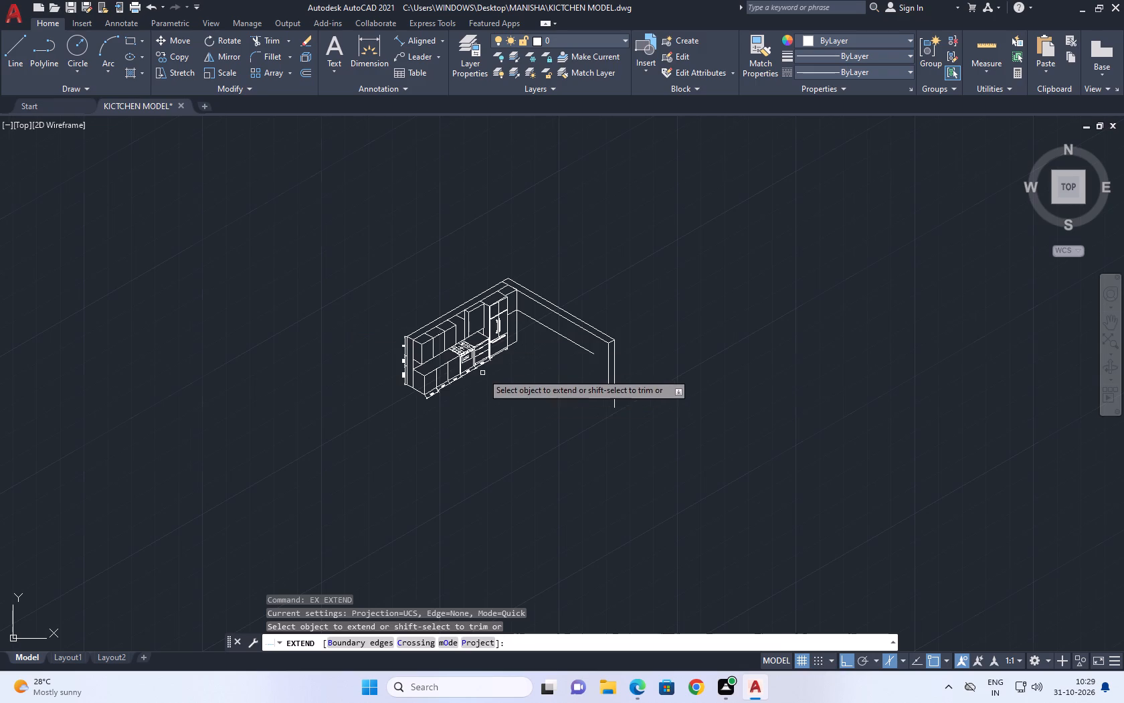
pyautogui.click(679, 321)
pyautogui.click(672, 353)
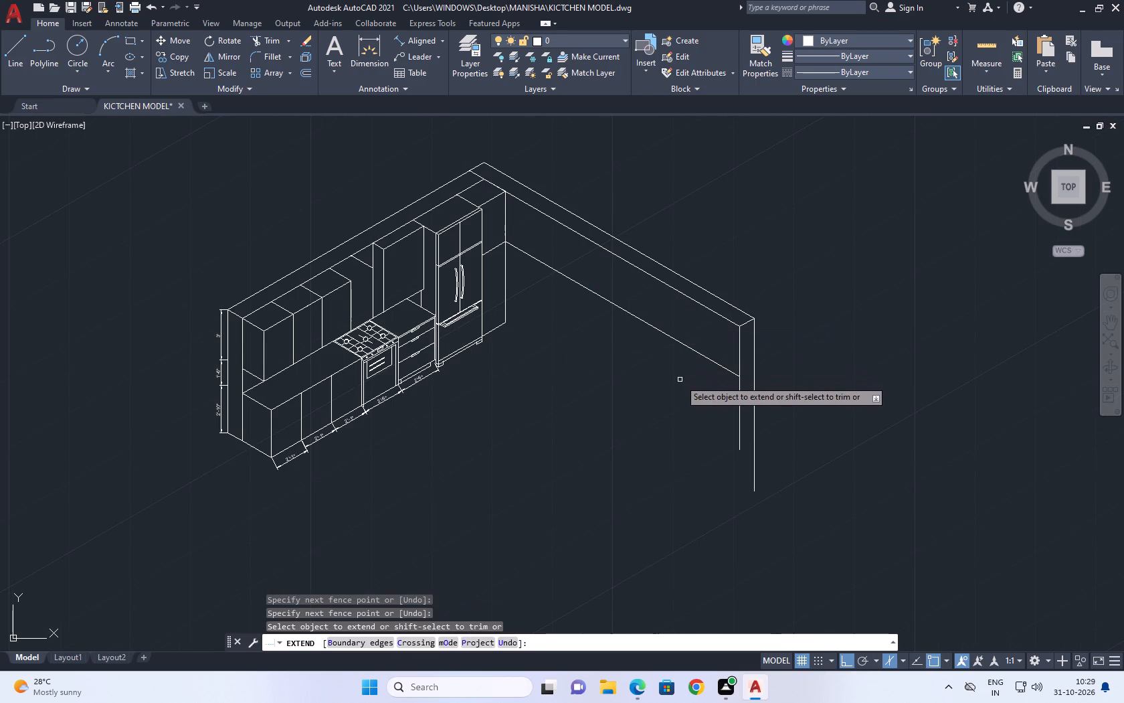
pyautogui.rightClick(802, 380)
pyautogui.click(871, 399)
# Copy the tall wall cabinet's rear vertical edge beside the stove about 8" at 210° along the cabinets' rear top line.
pyautogui.moveTo(560, 300); pyautogui.dragTo(575, 300, button='middle')
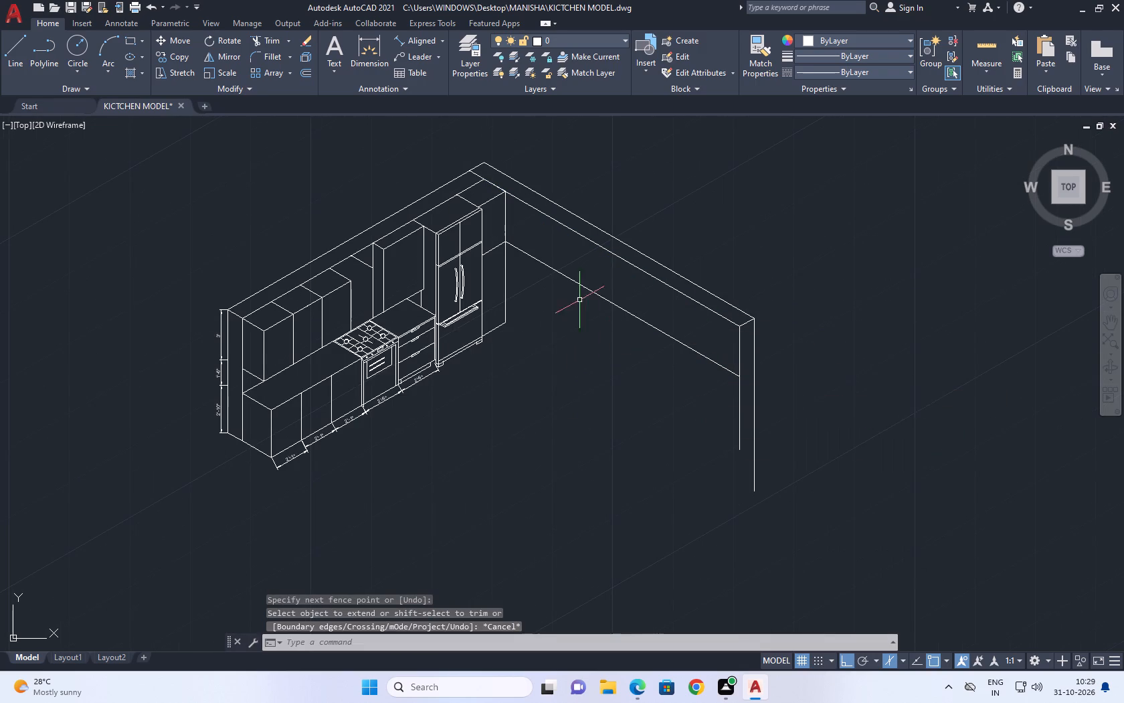
pyautogui.moveTo(575, 300); pyautogui.dragTo(495, 301, button='middle')
pyautogui.moveTo(416, 296); pyautogui.dragTo(414, 320, button='middle')
pyautogui.scroll(1, 425, 241)
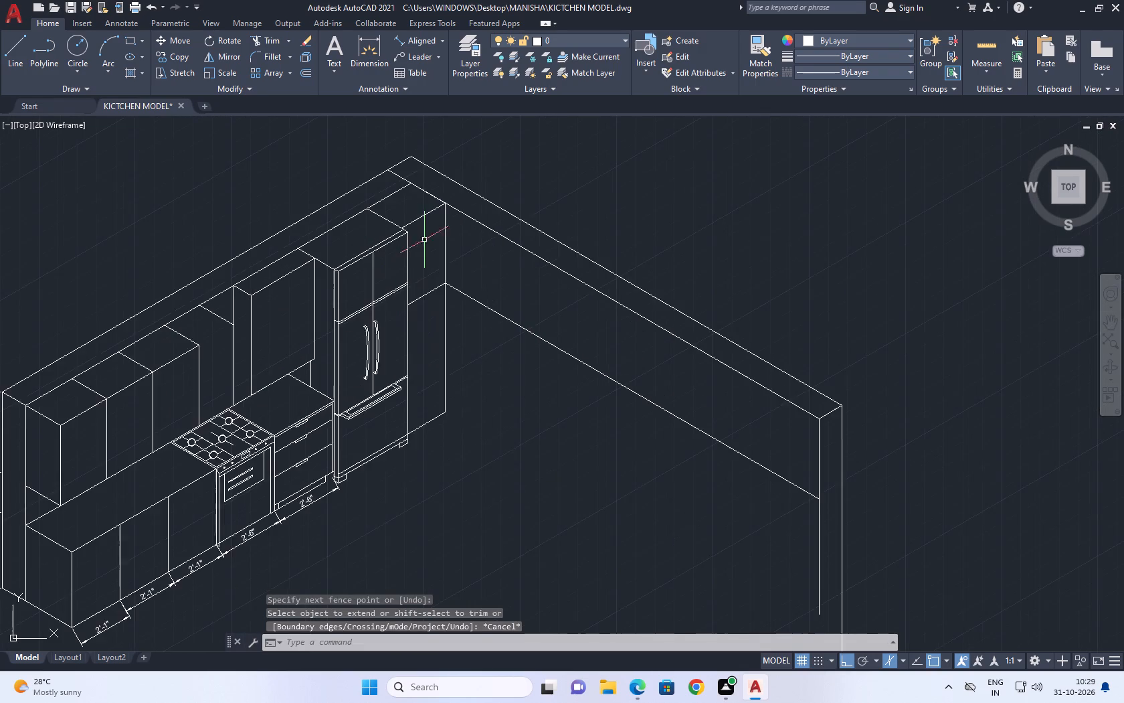
pyautogui.scroll(1, 402, 278)
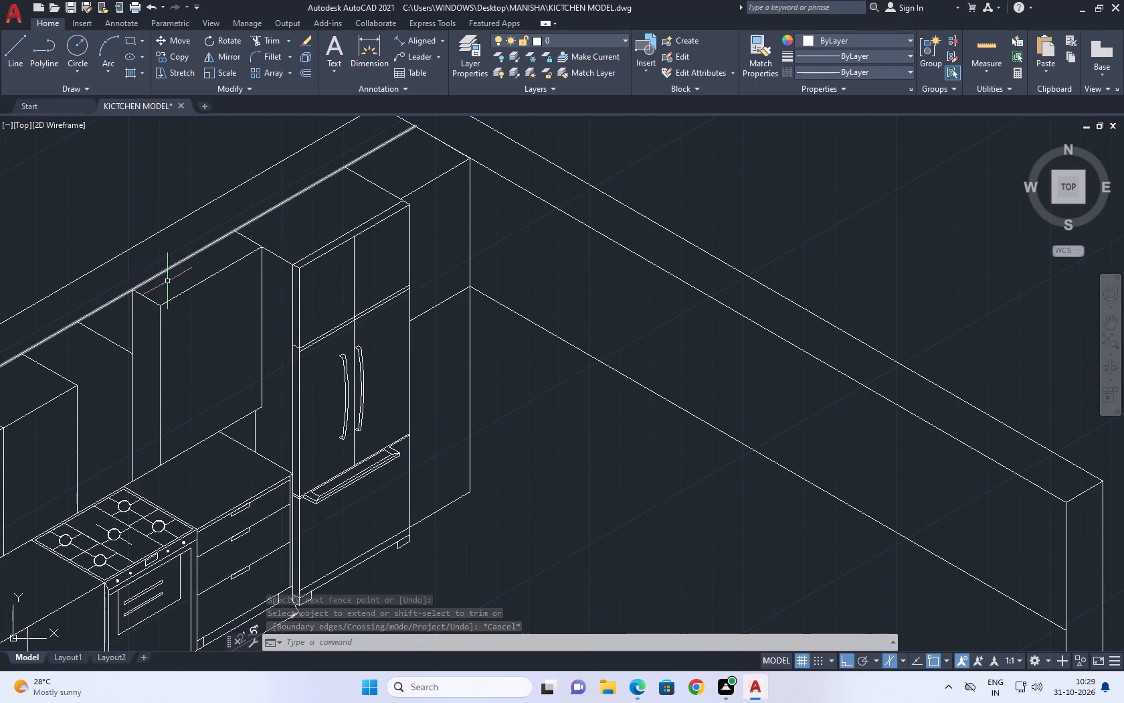
pyautogui.moveTo(182, 359); pyautogui.dragTo(533, 320, button='middle')
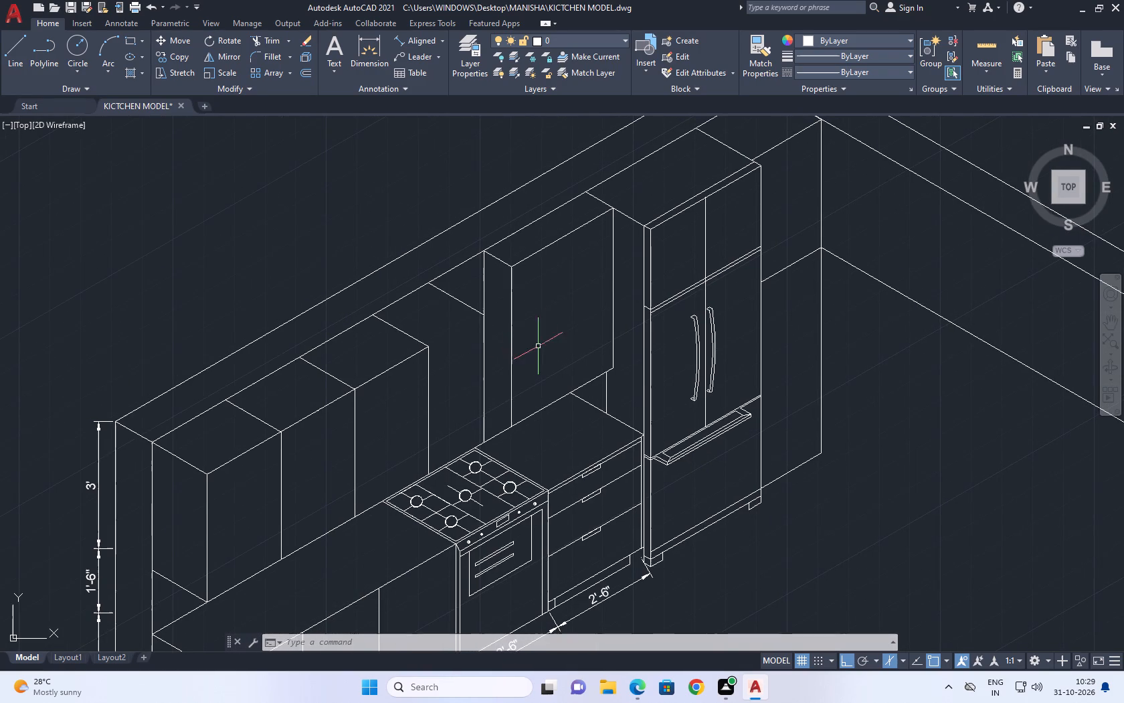
pyautogui.moveTo(428, 311); pyautogui.dragTo(456, 332, button='middle')
pyautogui.moveTo(531, 345); pyautogui.dragTo(531, 345, button='middle')
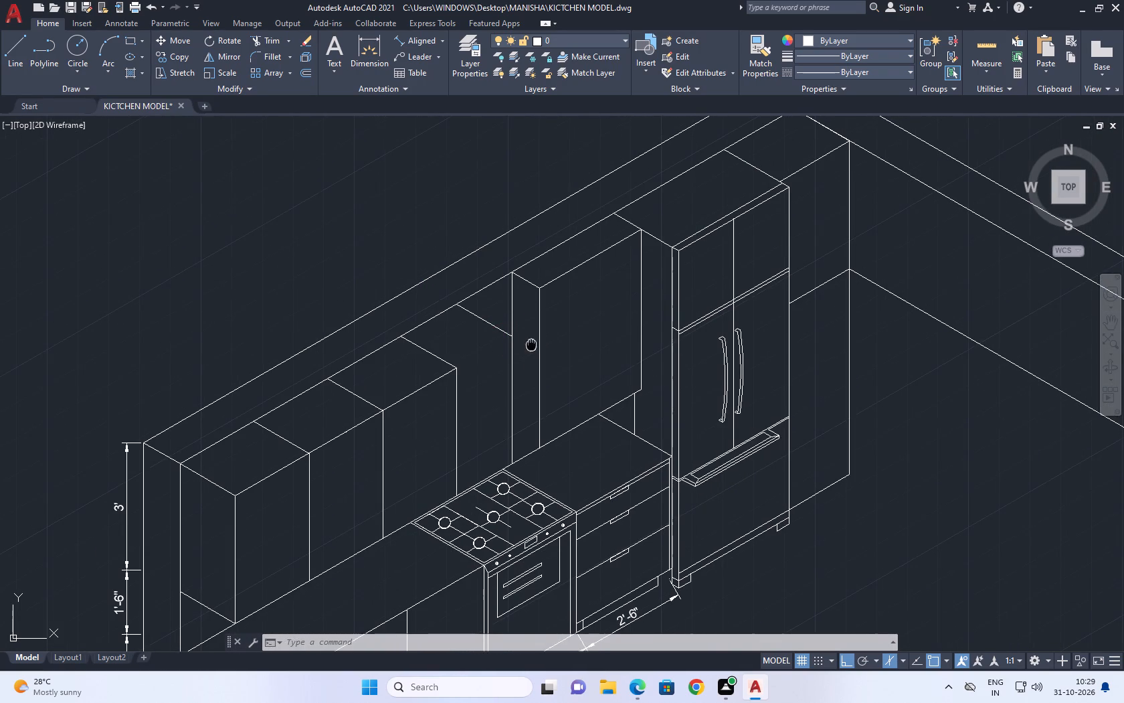
pyautogui.moveTo(531, 345); pyautogui.dragTo(546, 340, button='middle')
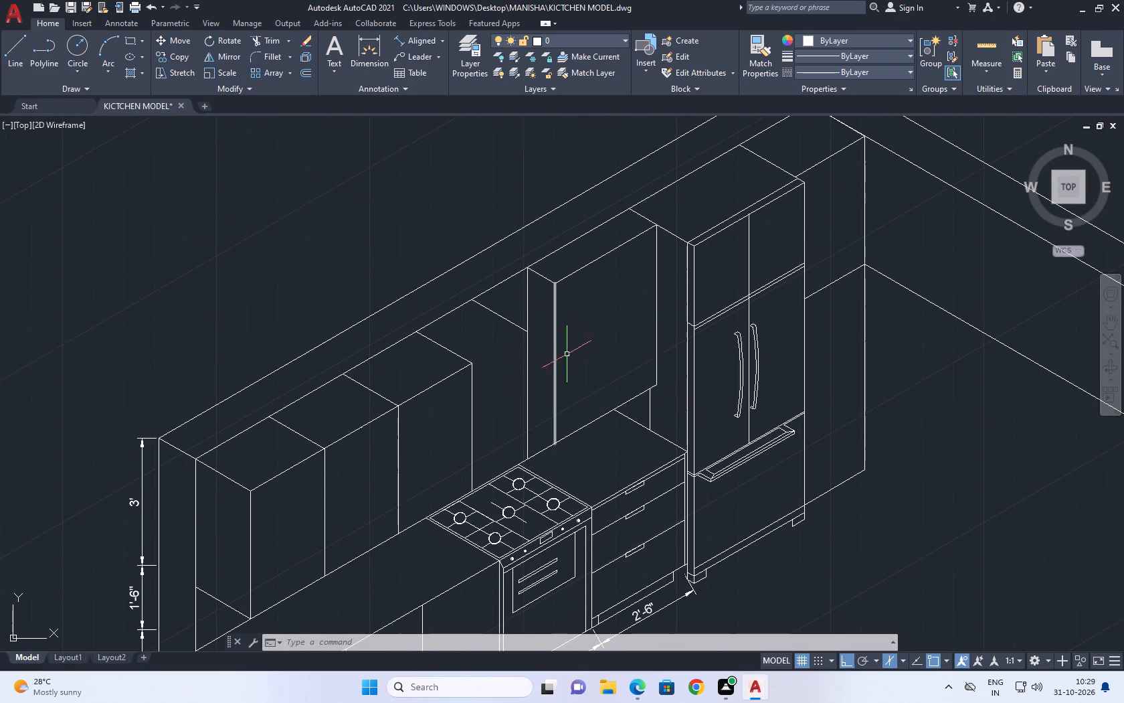
pyautogui.moveTo(565, 355); pyautogui.dragTo(553, 288, button='middle')
pyautogui.moveTo(500, 247); pyautogui.dragTo(516, 279, button='middle')
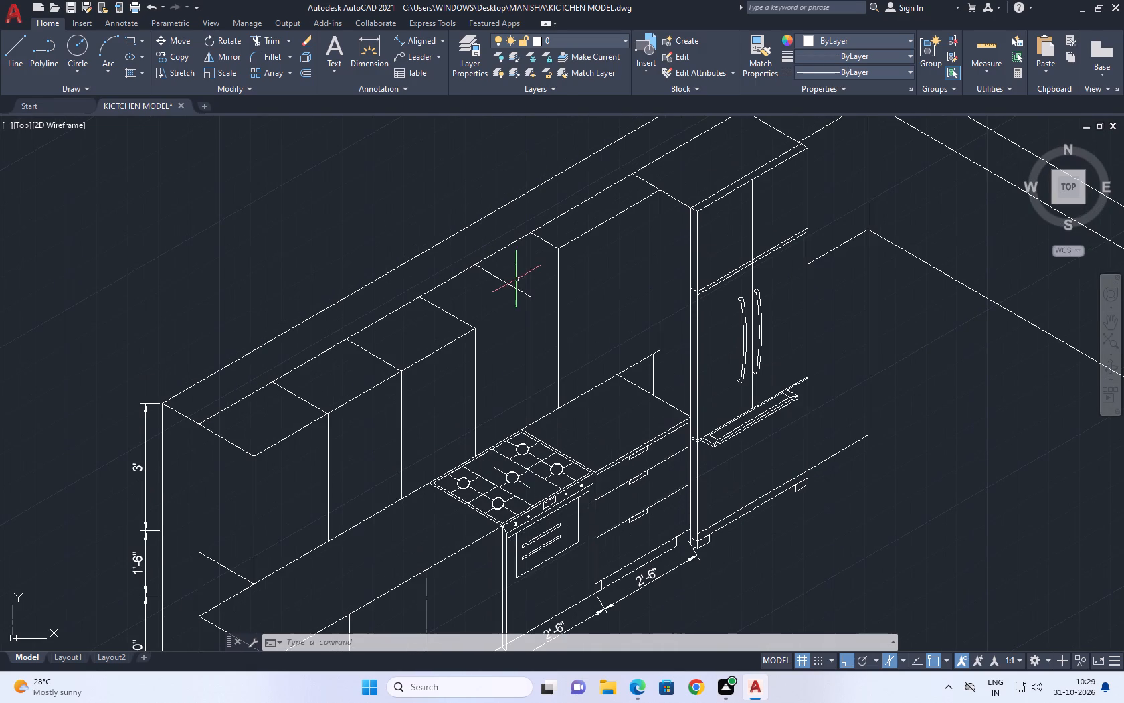
pyautogui.click(533, 255)
pyautogui.click(523, 250)
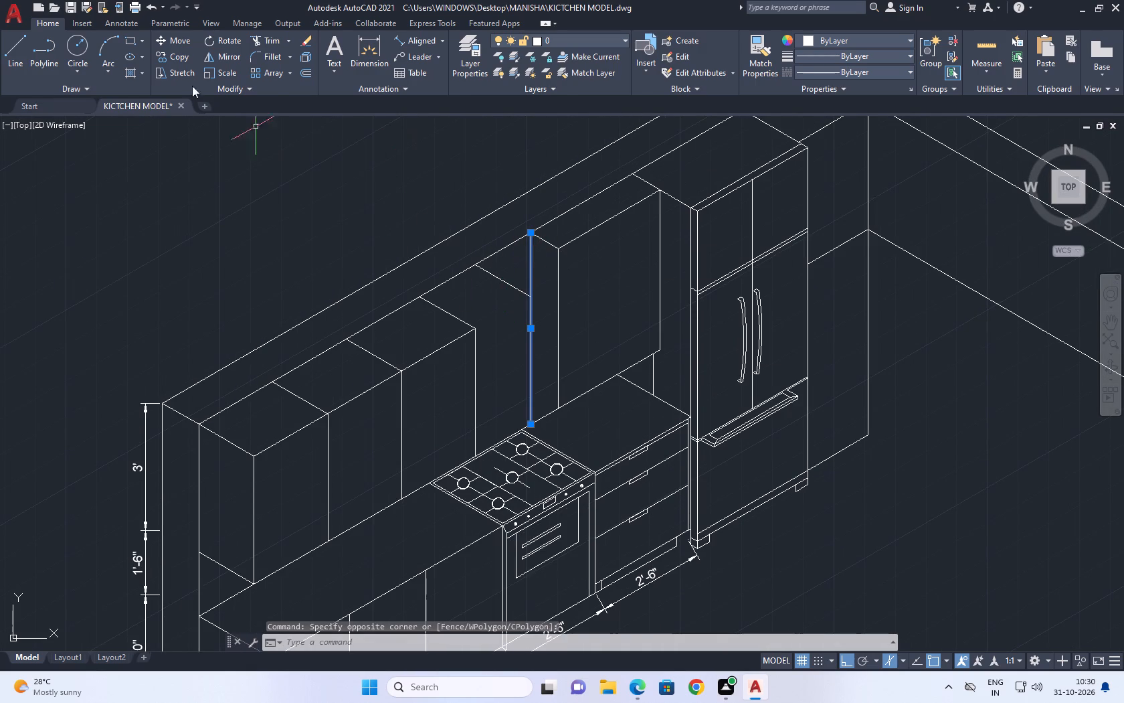
pyautogui.click(179, 60)
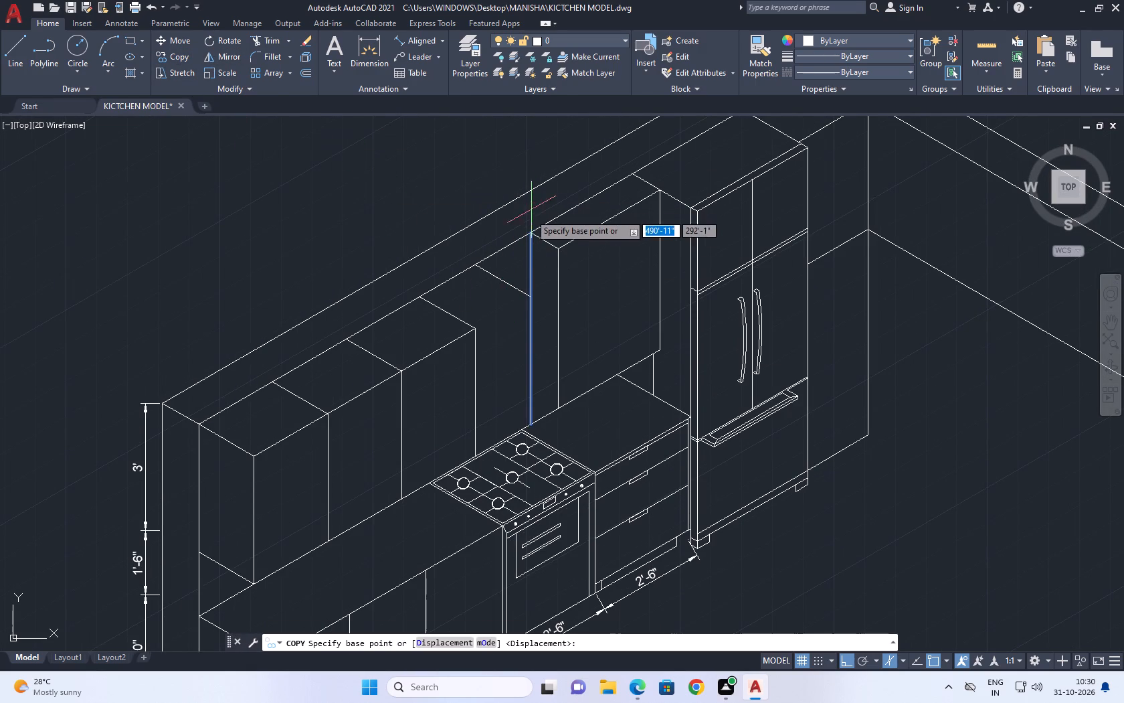
pyautogui.click(532, 234)
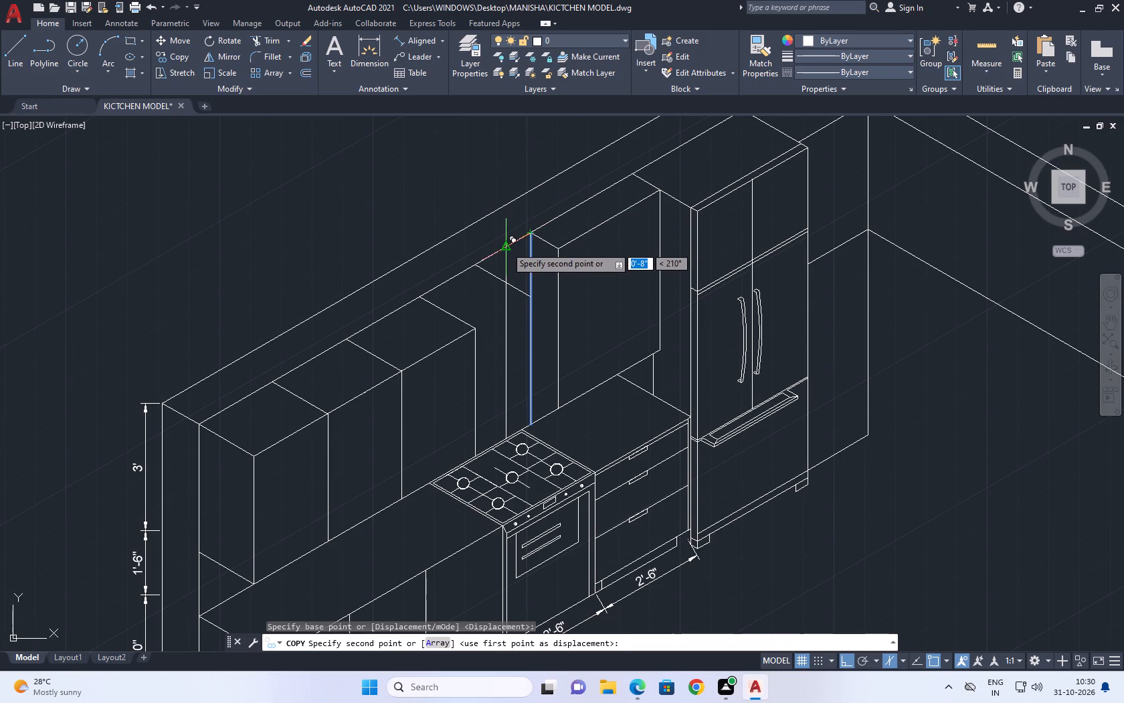
pyautogui.click(506, 246)
pyautogui.rightClick(434, 173)
pyautogui.click(483, 194)
# Stretch the free end of the short slanted line above the stove back to the copied vertical line.
pyautogui.moveTo(521, 290); pyautogui.dragTo(517, 275, button='middle')
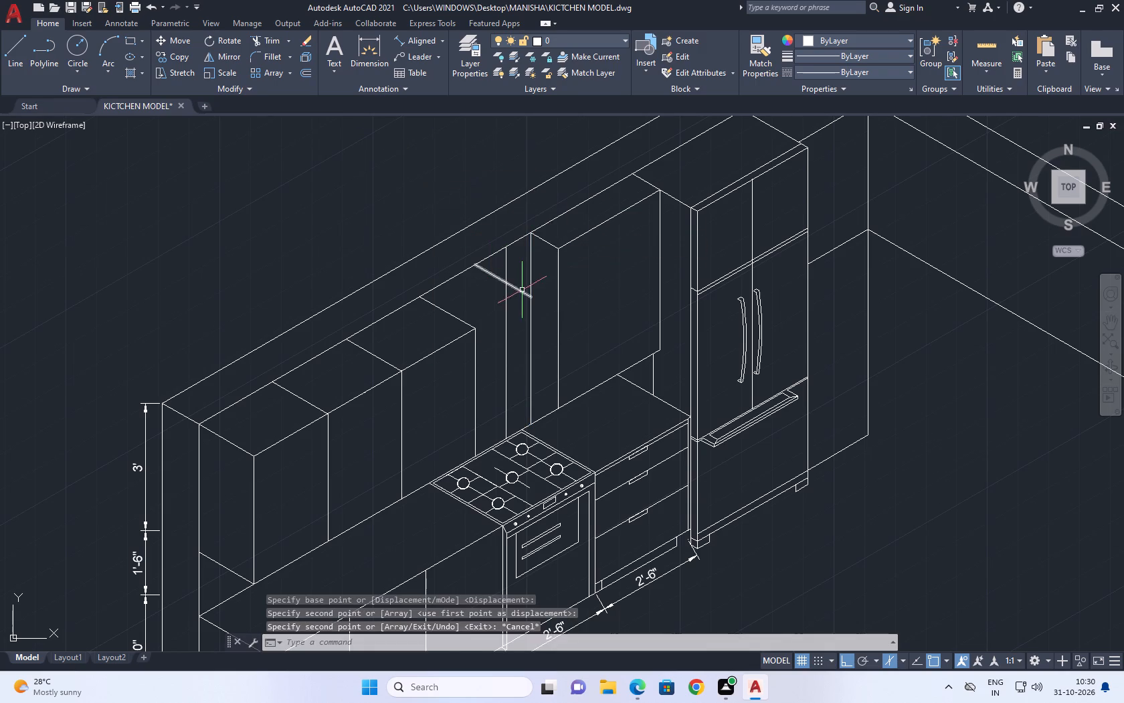
pyautogui.moveTo(517, 275); pyautogui.dragTo(514, 256, button='middle')
pyautogui.scroll(2, 517, 266)
pyautogui.moveTo(512, 250); pyautogui.dragTo(544, 305, button='middle')
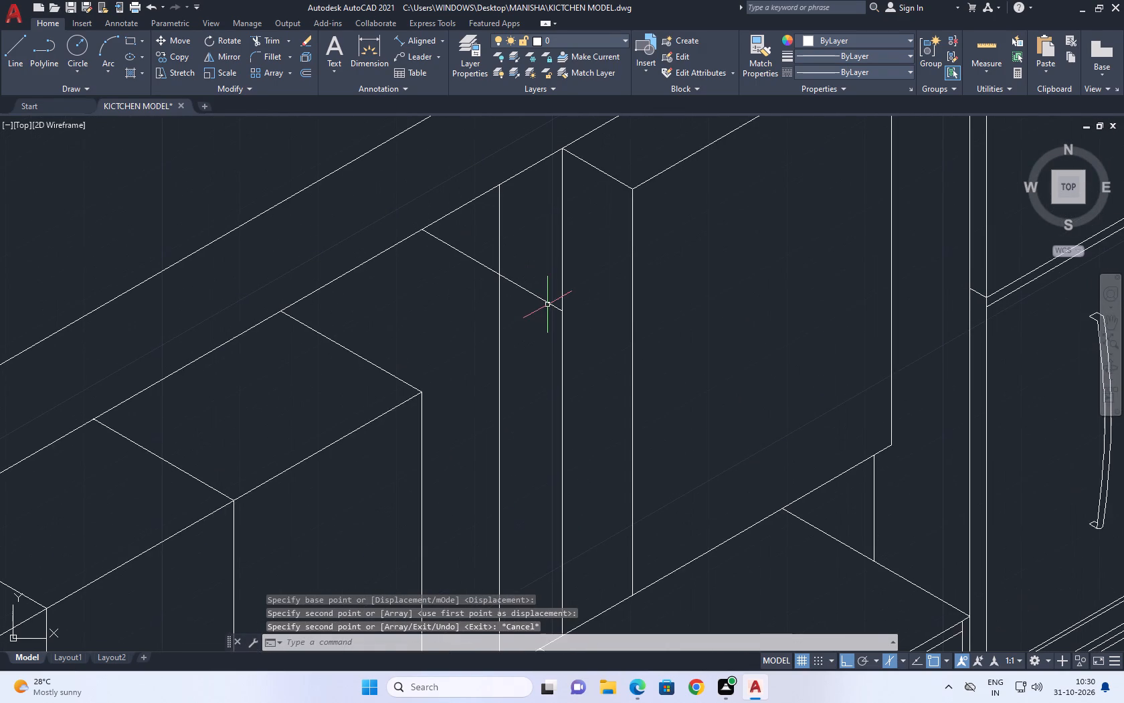
pyautogui.click(544, 295)
pyautogui.click(540, 311)
pyautogui.click(564, 310)
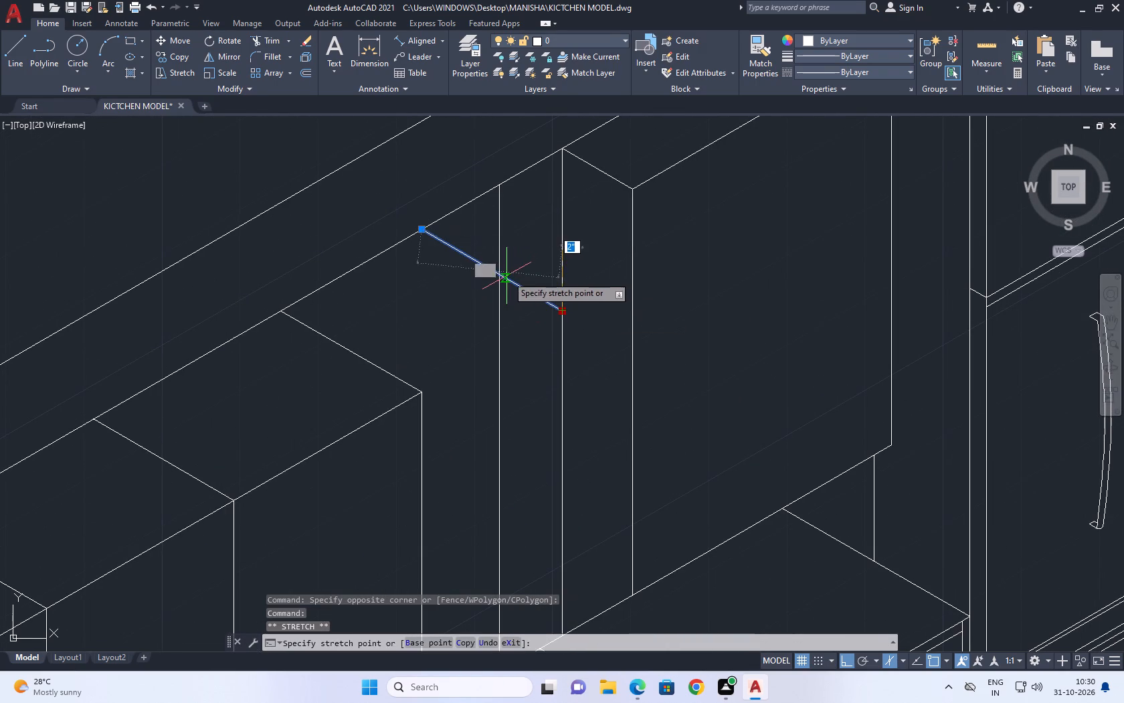
pyautogui.click(498, 275)
# Shorten the copied vertical line by stretching its top end down to the short slanted line's end, forming a corner.
pyautogui.moveTo(500, 225); pyautogui.dragTo(506, 268, button='middle')
pyautogui.click(508, 270)
pyautogui.click(490, 246)
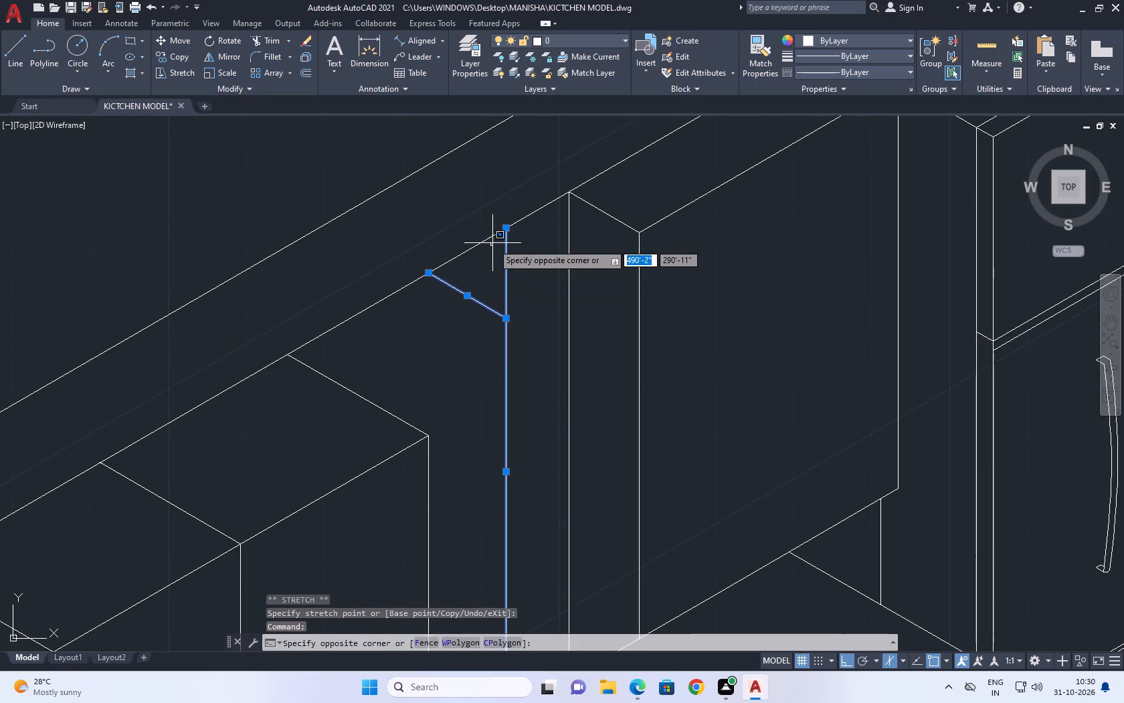
pyautogui.moveTo(494, 255); pyautogui.dragTo(494, 263)
pyautogui.click(504, 229)
pyautogui.click(503, 313)
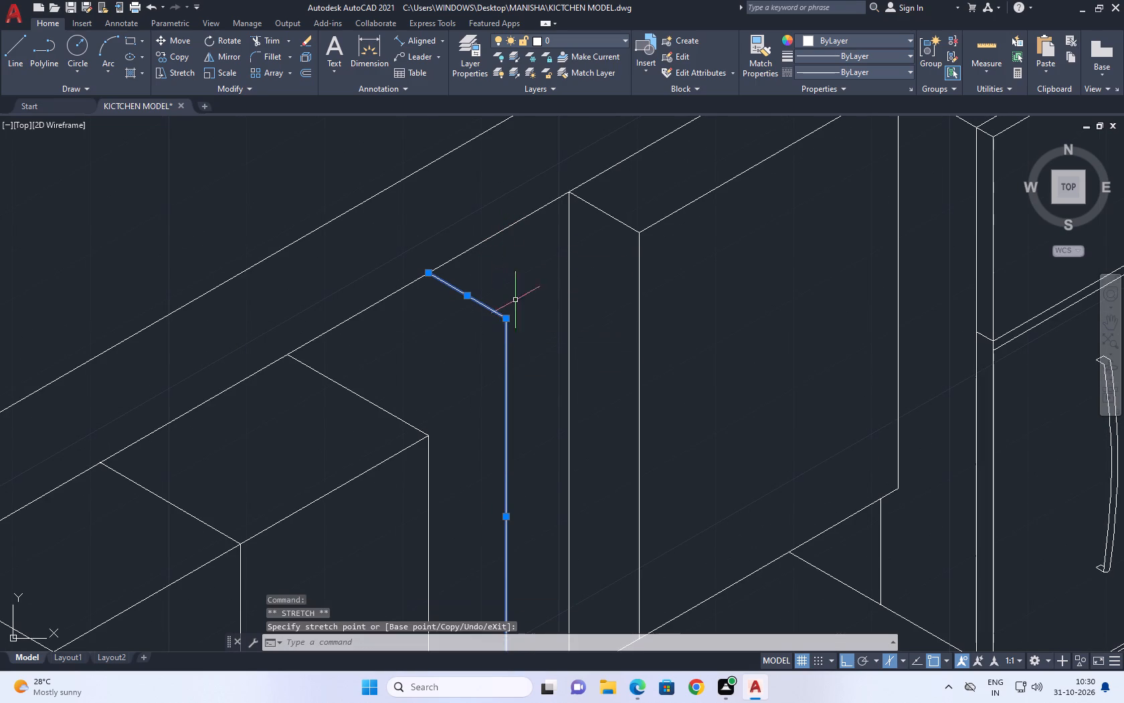
pyautogui.rightClick(524, 272)
pyautogui.click(583, 479)
# Copy the short slanted line and its vertical line together about 7" at 210° along the cabinets' rear top line.
pyautogui.moveTo(436, 315); pyautogui.dragTo(489, 273, button='middle')
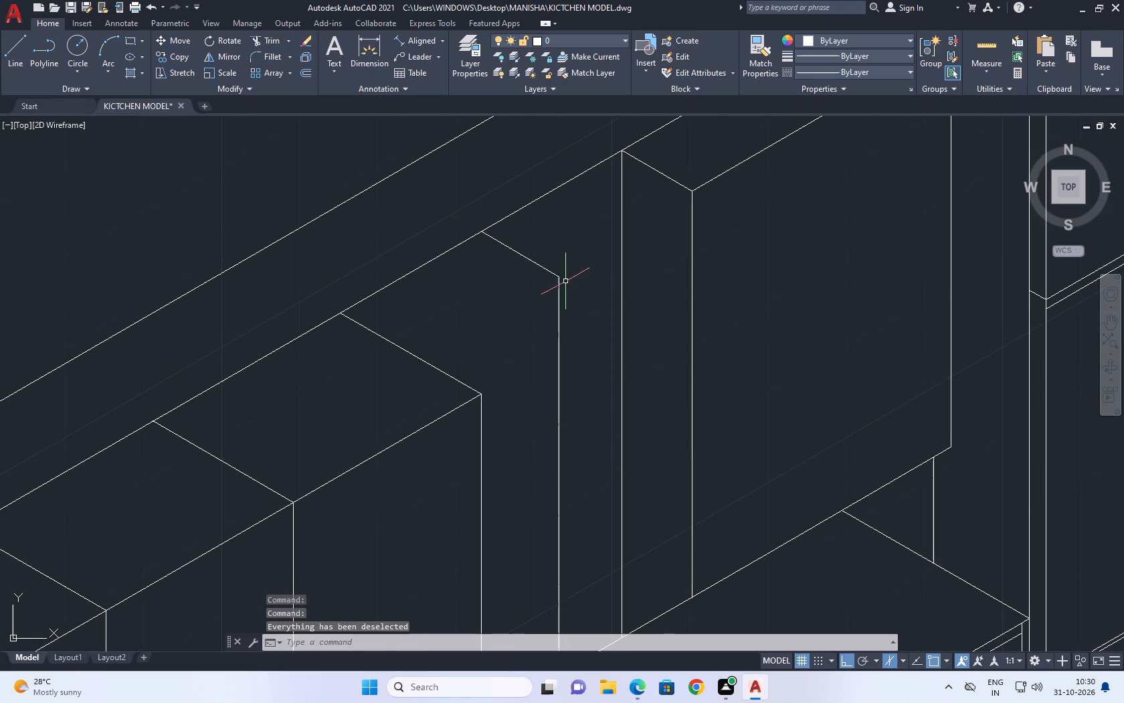
pyautogui.click(549, 281)
pyautogui.click(543, 258)
pyautogui.click(595, 337)
pyautogui.click(529, 283)
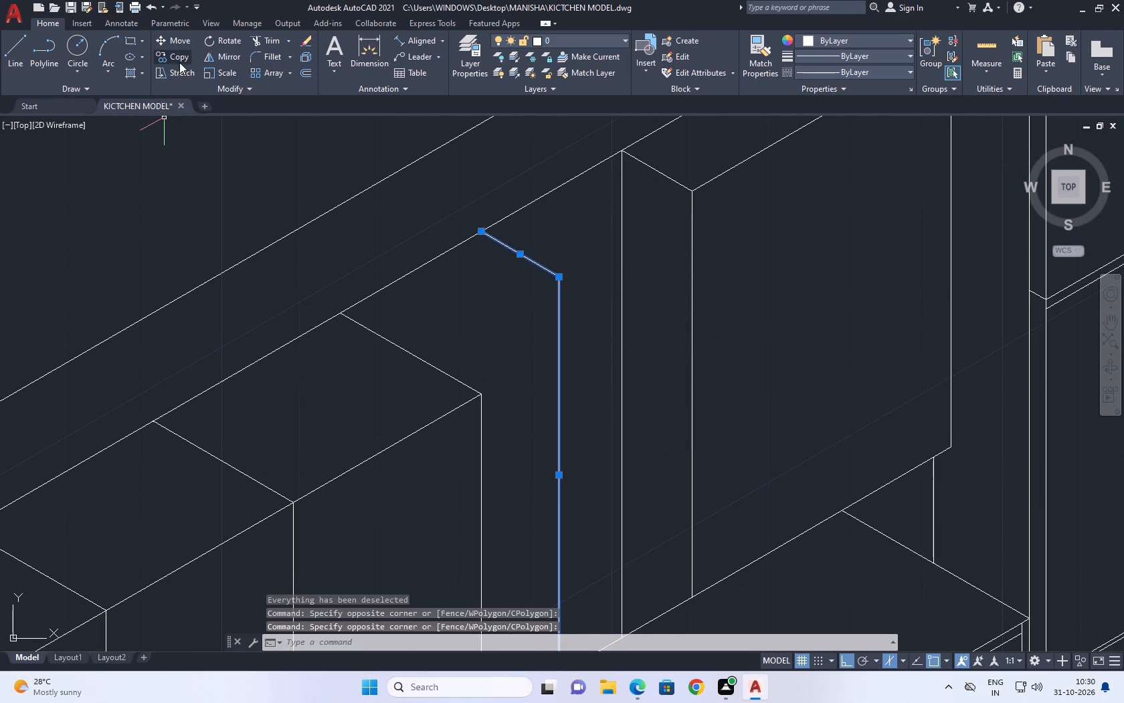
pyautogui.click(181, 60)
pyautogui.click(480, 228)
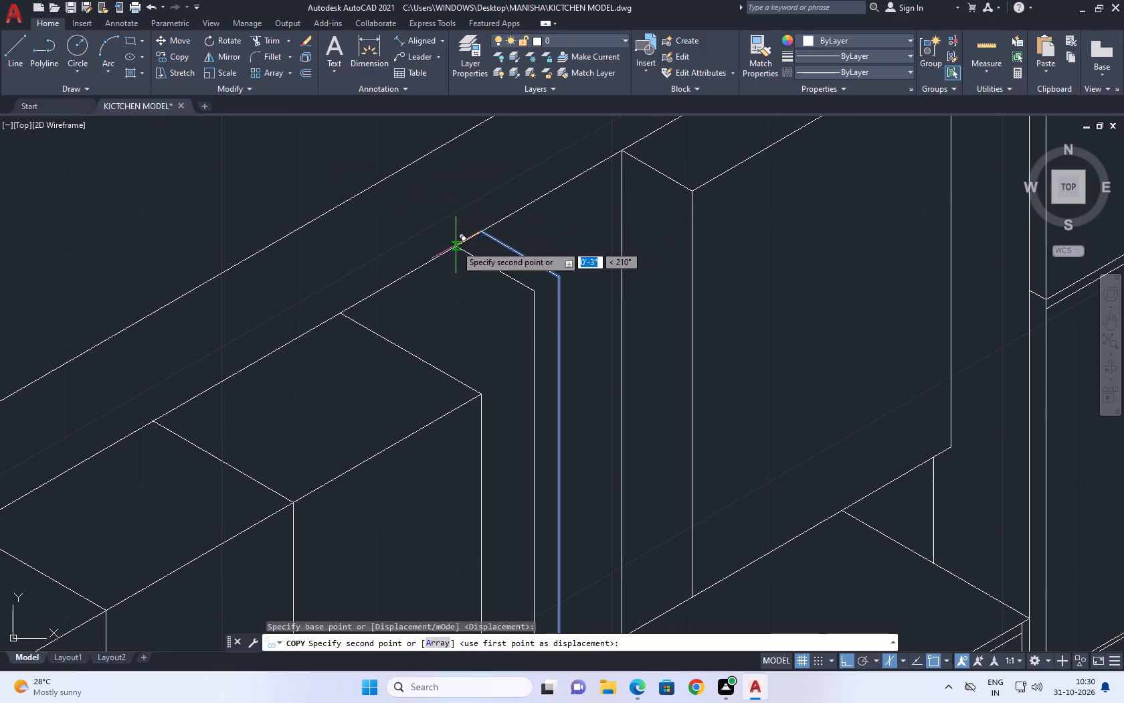
pyautogui.click(428, 266)
pyautogui.rightClick(423, 167)
pyautogui.click(493, 196)
pyautogui.moveTo(559, 290); pyautogui.dragTo(535, 235, button='middle')
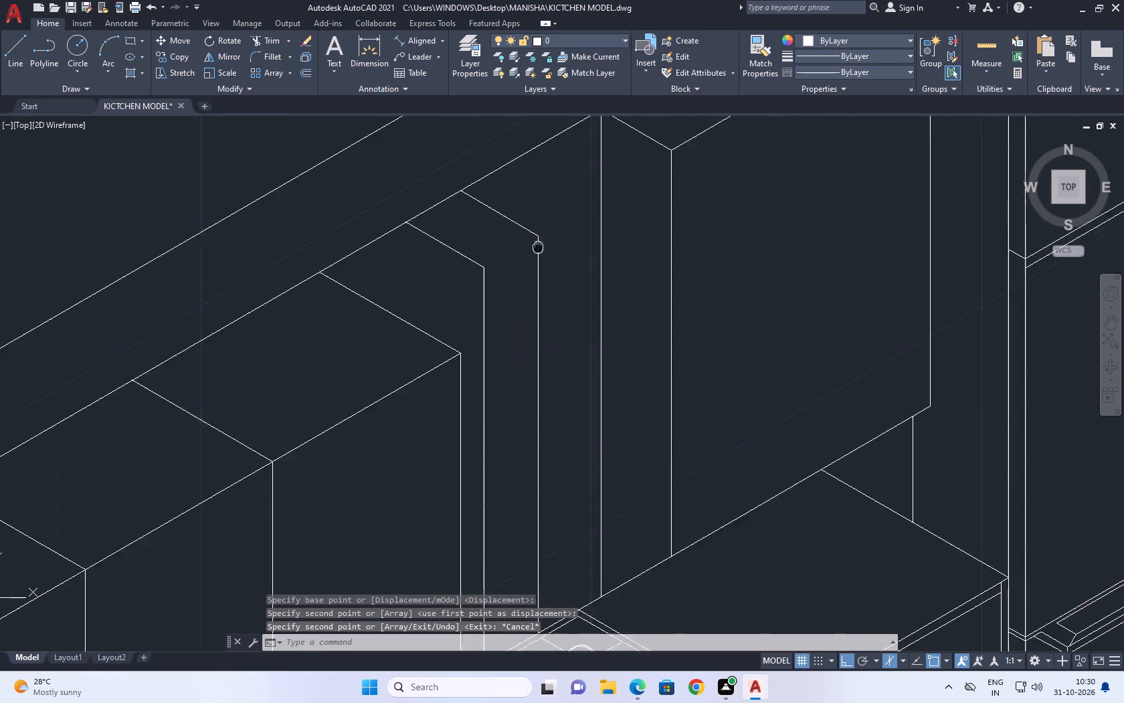
pyautogui.moveTo(535, 235); pyautogui.dragTo(533, 218, button='middle')
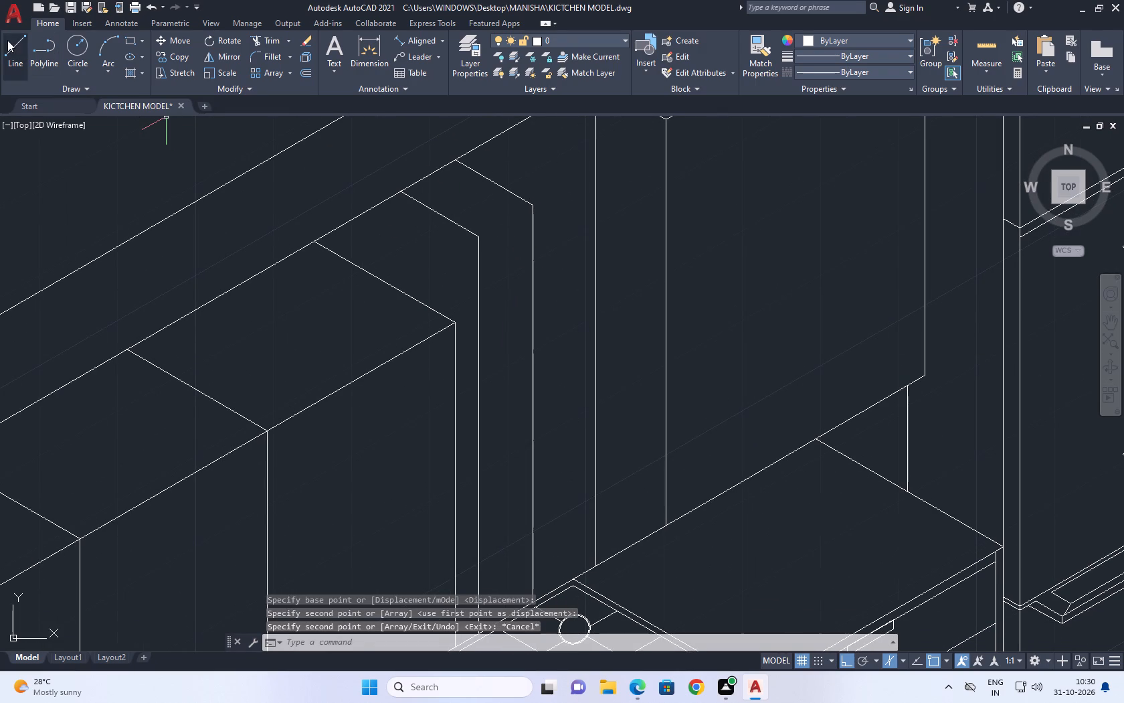
# Draw a line joining the top ends of the two vertical lines above the stove to close the narrow box's top.
pyautogui.click(7, 40)
pyautogui.click(482, 235)
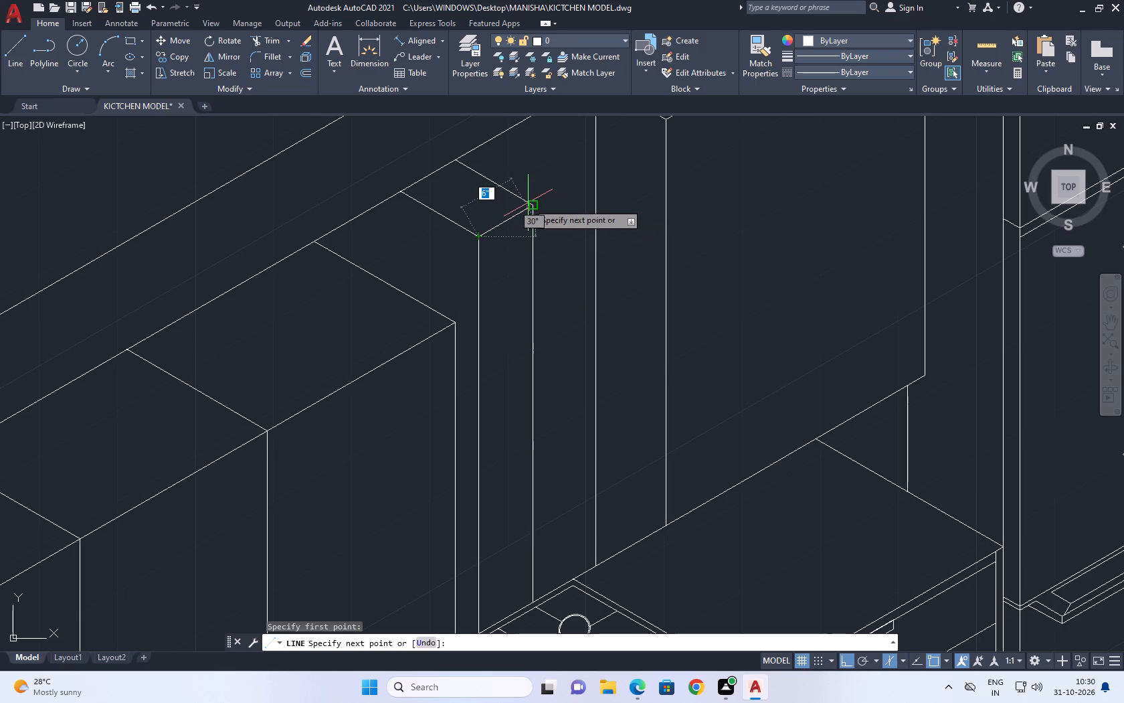
pyautogui.click(527, 205)
pyautogui.rightClick(564, 167)
pyautogui.click(588, 189)
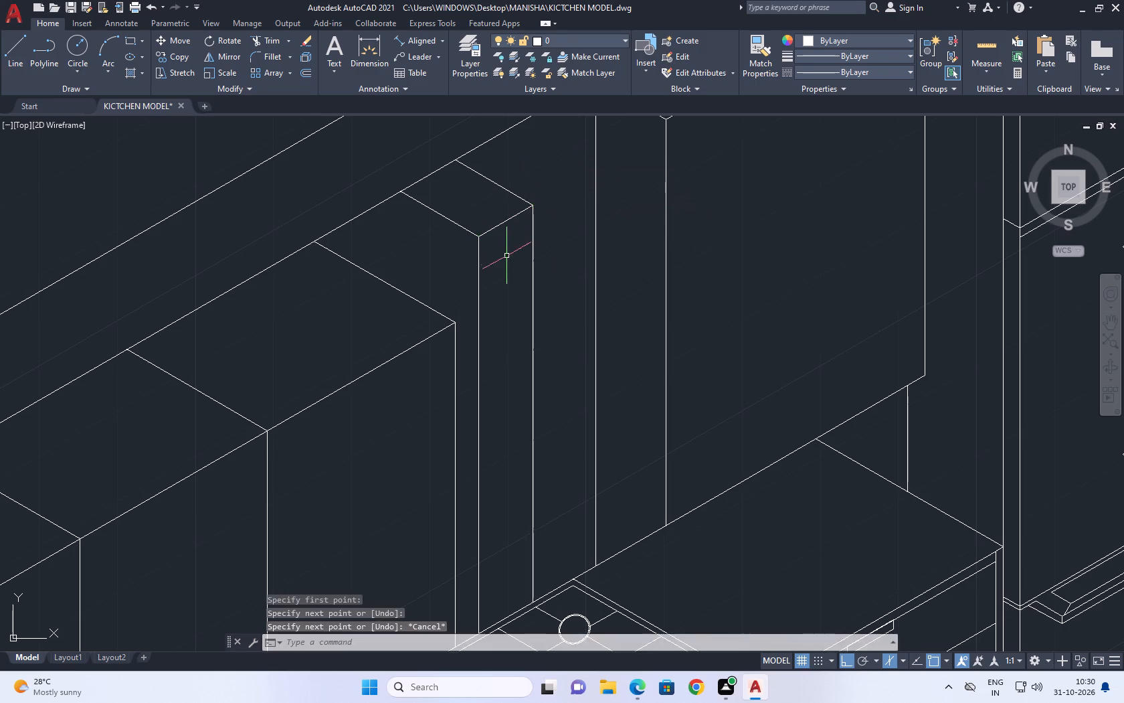
# Move the whole narrow box above the stove about 3" toward the tall wall cabinet.
pyautogui.moveTo(506, 256); pyautogui.dragTo(588, 268, button='middle')
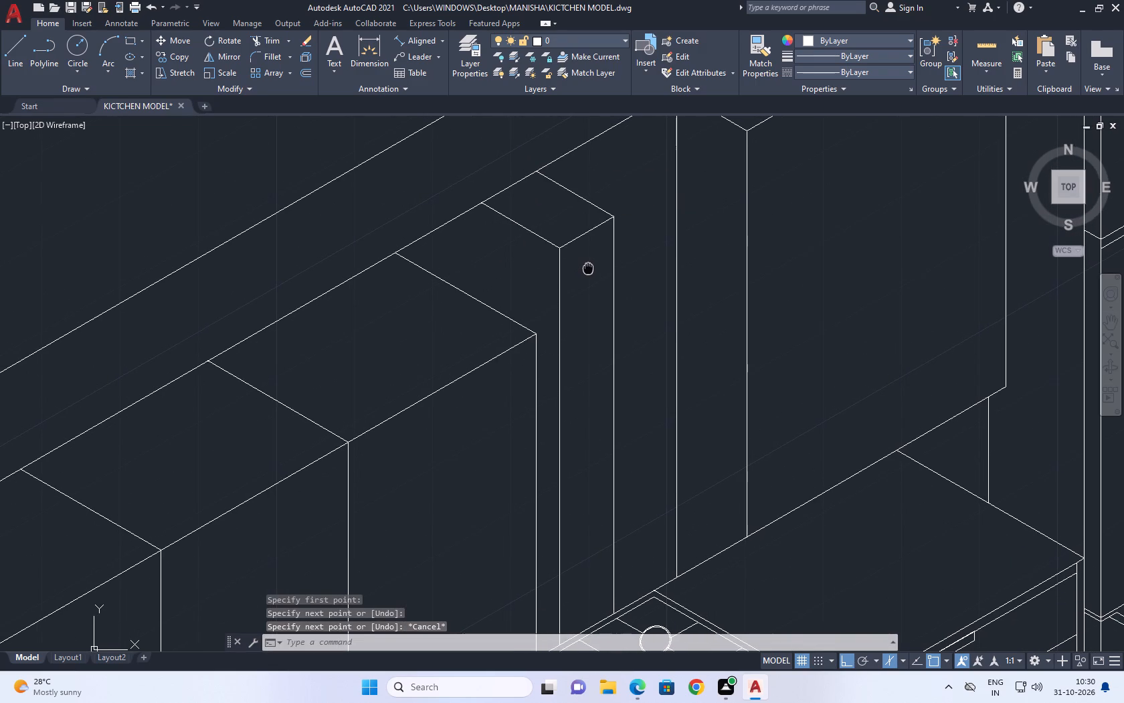
pyautogui.moveTo(588, 268); pyautogui.dragTo(581, 255, button='middle')
pyautogui.moveTo(534, 275); pyautogui.dragTo(540, 278, button='middle')
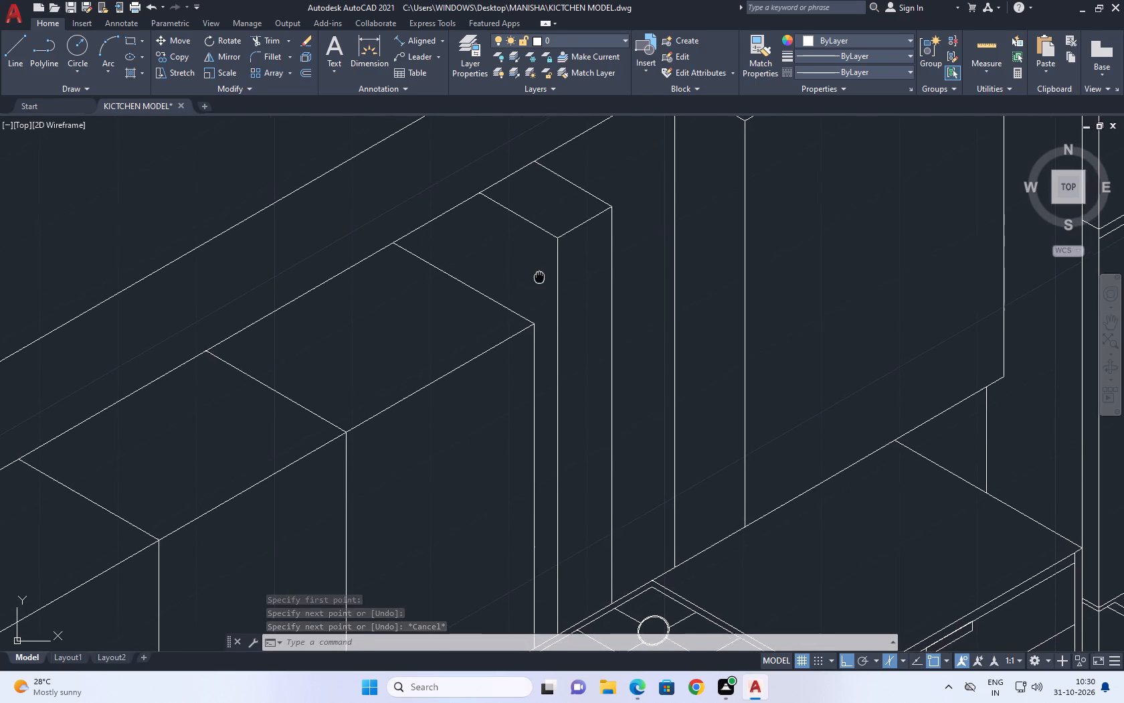
pyautogui.moveTo(540, 278); pyautogui.dragTo(633, 275, button='middle')
pyautogui.scroll(-2, 647, 234)
pyautogui.moveTo(688, 256); pyautogui.dragTo(611, 256, button='middle')
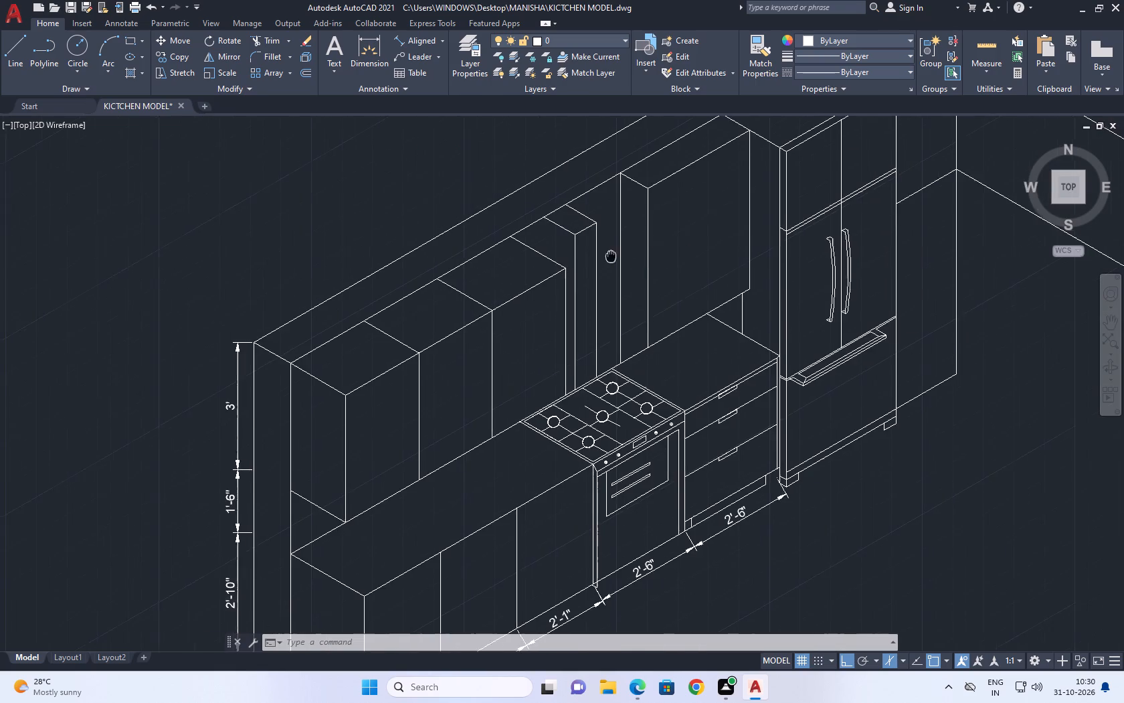
pyautogui.scroll(2, 598, 229)
pyautogui.click(601, 259)
pyautogui.click(527, 213)
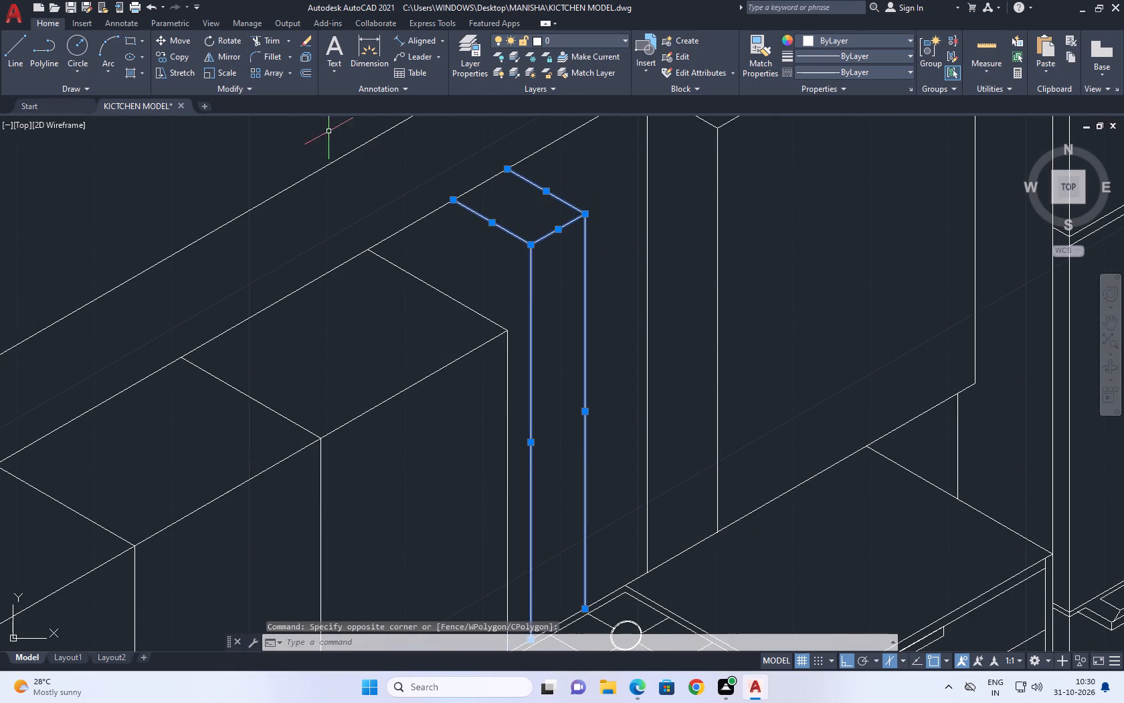
pyautogui.click(180, 40)
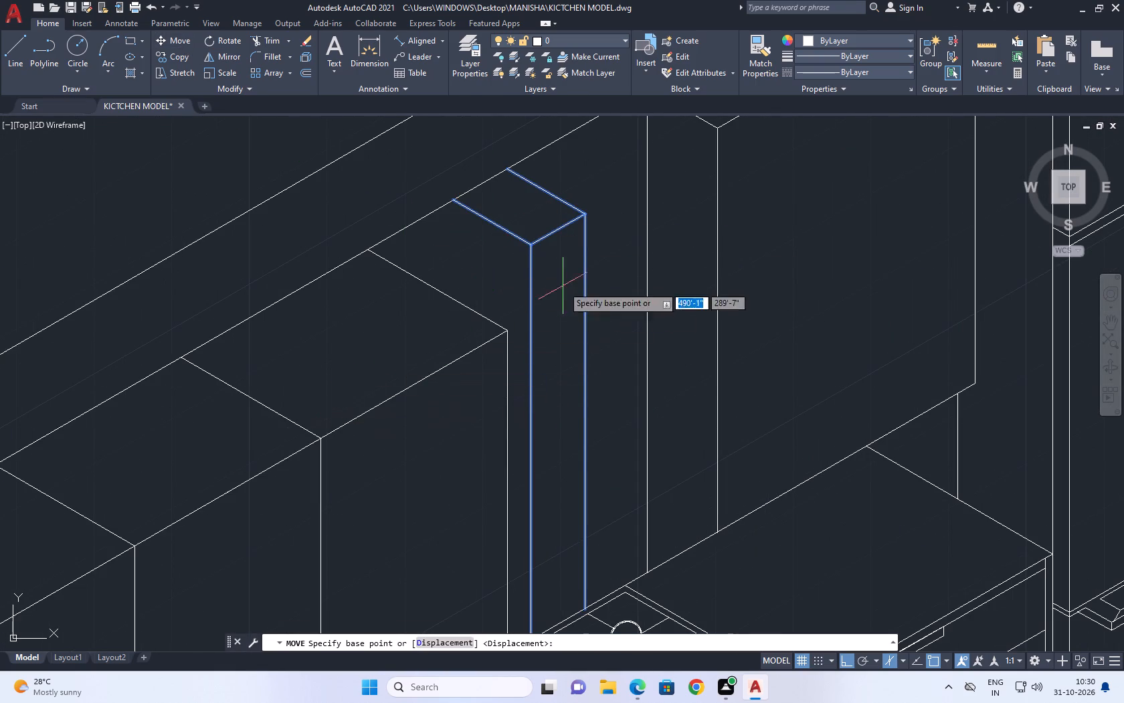
pyautogui.moveTo(553, 293); pyautogui.dragTo(361, 389, button='middle')
pyautogui.click(427, 310)
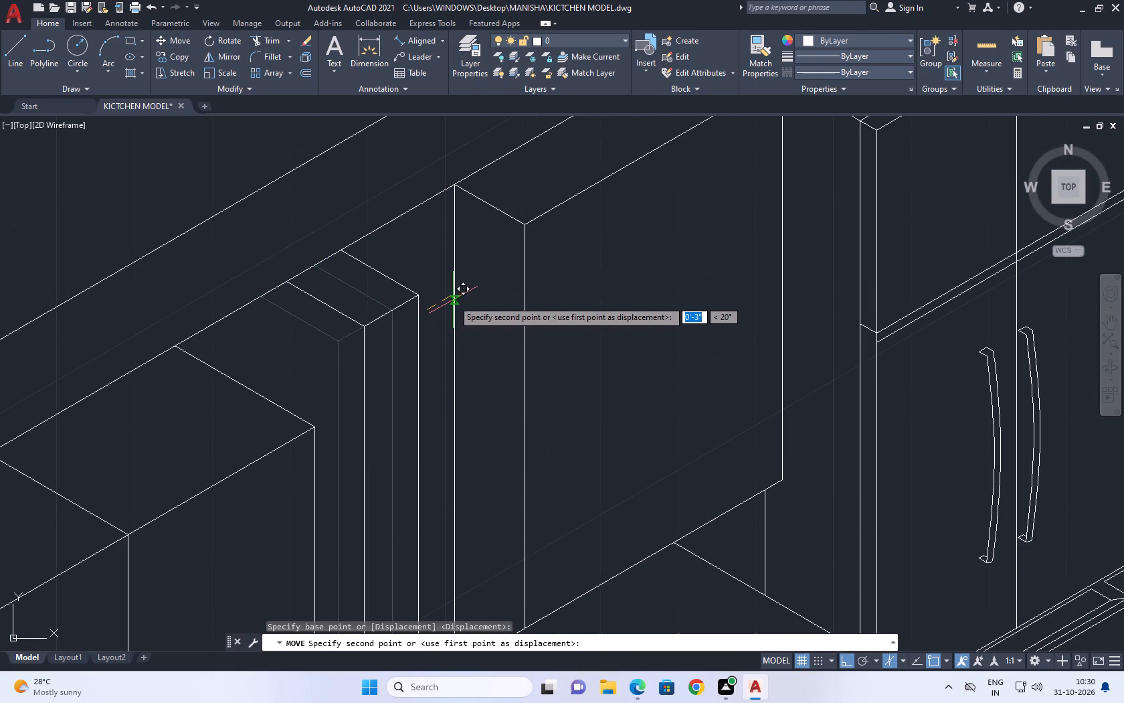
pyautogui.click(453, 300)
# Move the narrow box so the rear ends of its top edges meet the wall cabinets' rear top line.
pyautogui.moveTo(349, 320); pyautogui.dragTo(485, 180, button='middle')
pyautogui.moveTo(500, 197); pyautogui.dragTo(500, 268, button='middle')
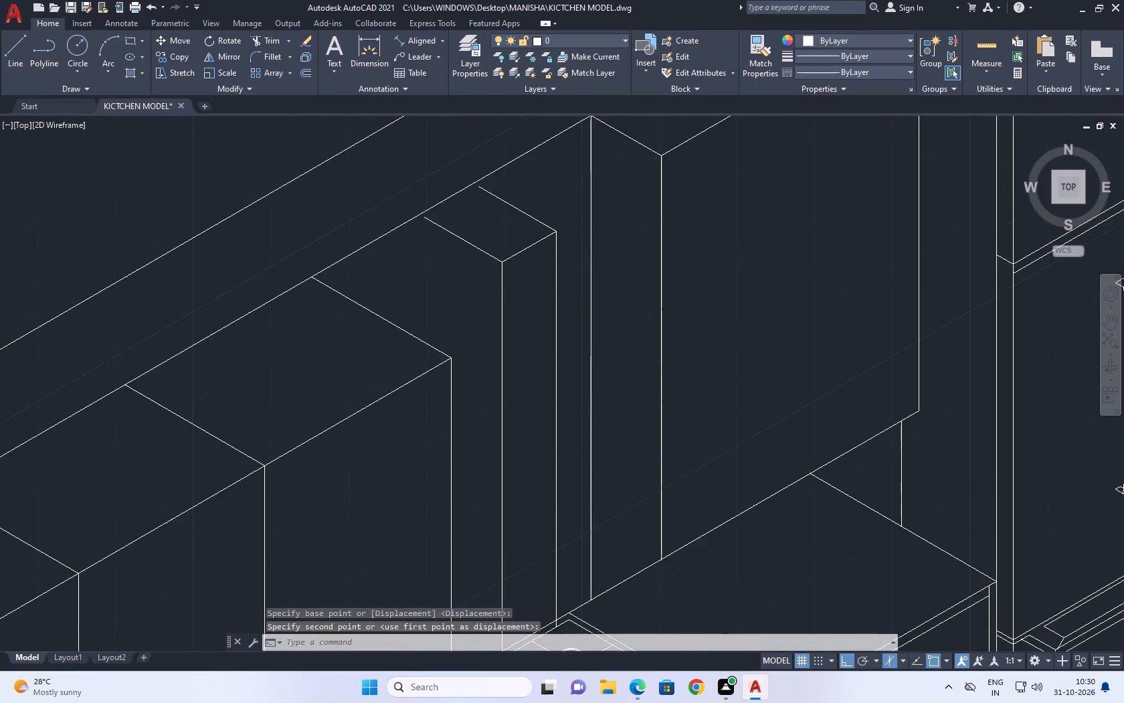
pyautogui.moveTo(525, 285); pyautogui.dragTo(535, 293, button='middle')
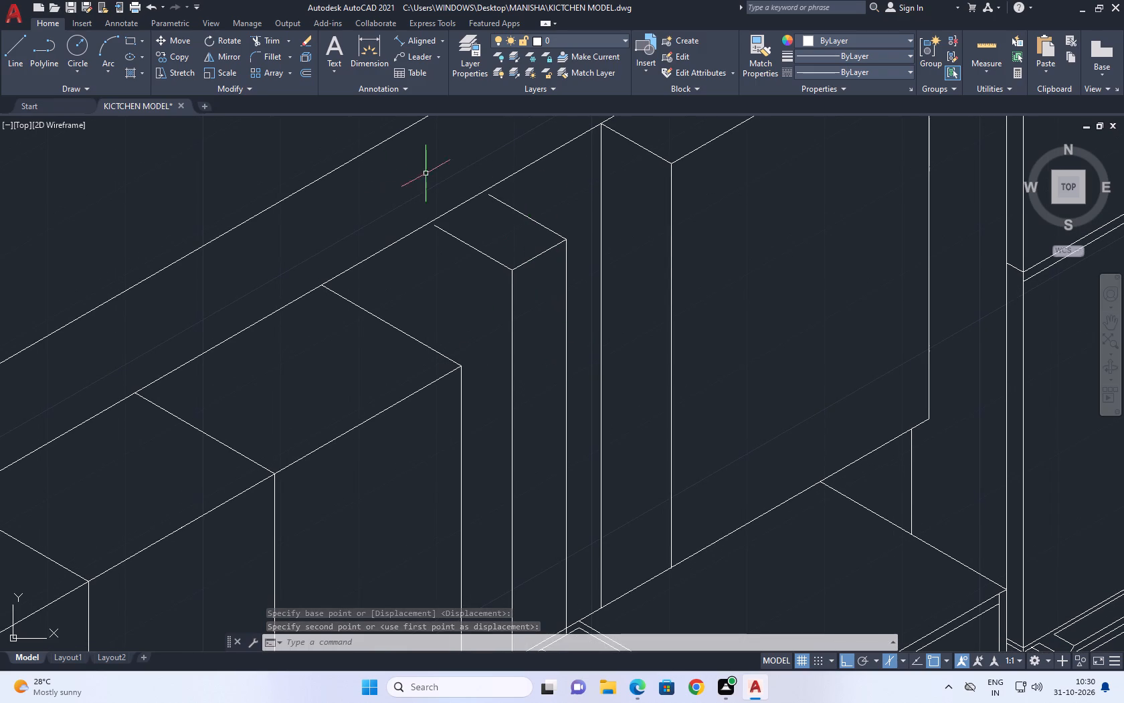
pyautogui.click(554, 212)
pyautogui.click(484, 289)
pyautogui.click(578, 277)
pyautogui.click(556, 236)
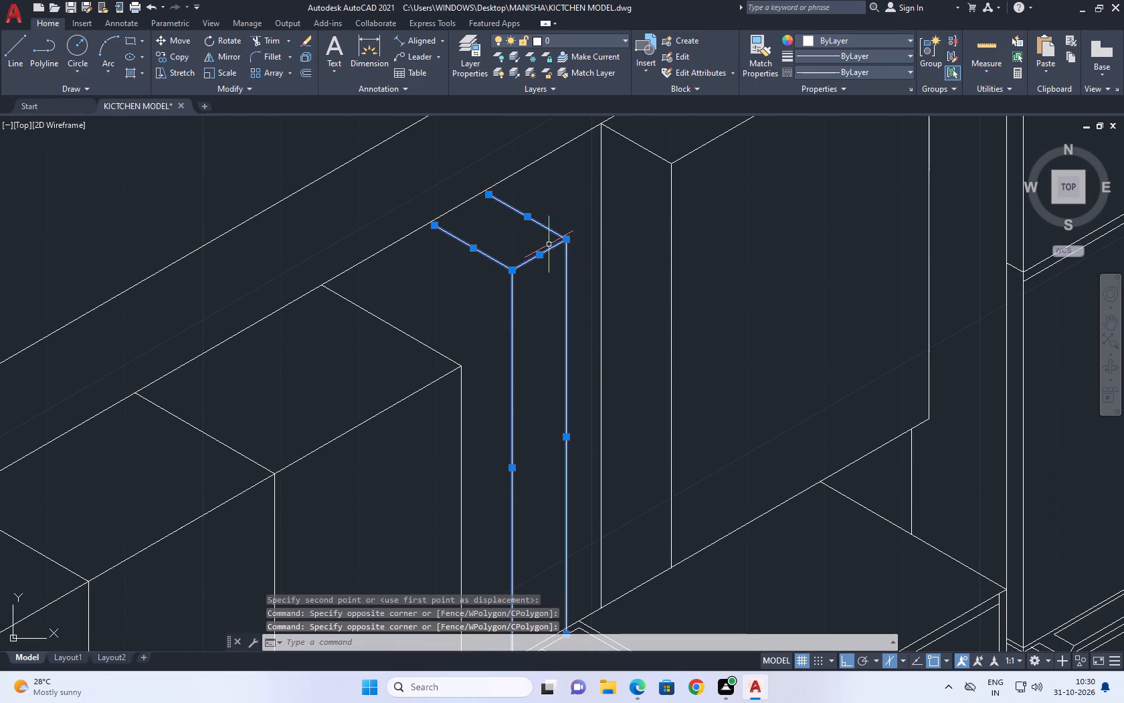
pyautogui.click(187, 38)
pyautogui.scroll(1, 450, 167)
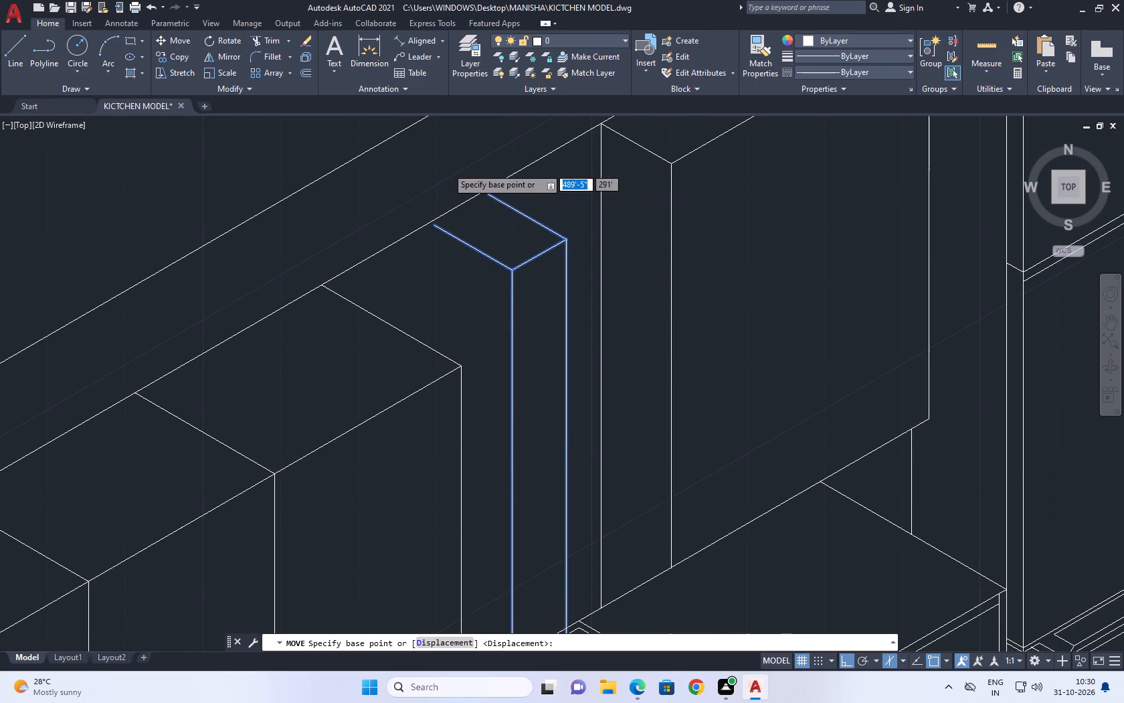
pyautogui.scroll(1, 455, 169)
pyautogui.scroll(1, 512, 222)
pyautogui.click(516, 232)
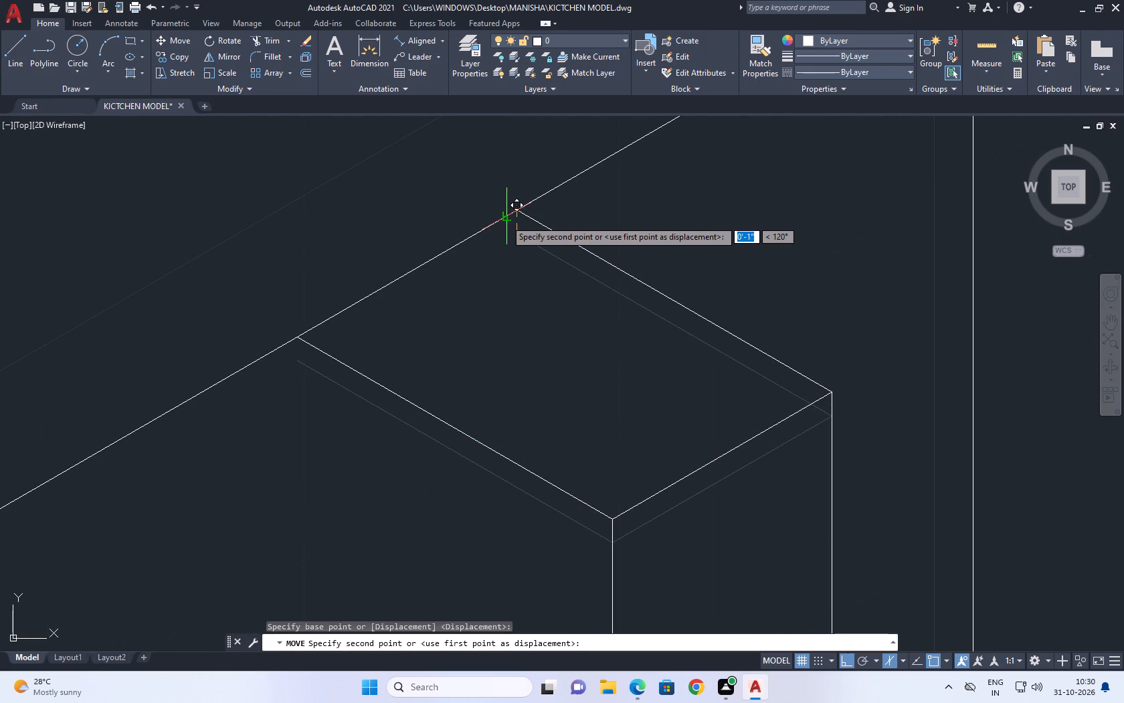
pyautogui.click(517, 212)
# Draw a line about 9" at 210° across the narrow box's front face, starting on its vertical edge nearer the tall cabinet.
pyautogui.scroll(-3, 589, 188)
pyautogui.scroll(-1, 710, 275)
pyautogui.moveTo(707, 275); pyautogui.dragTo(660, 227, button='middle')
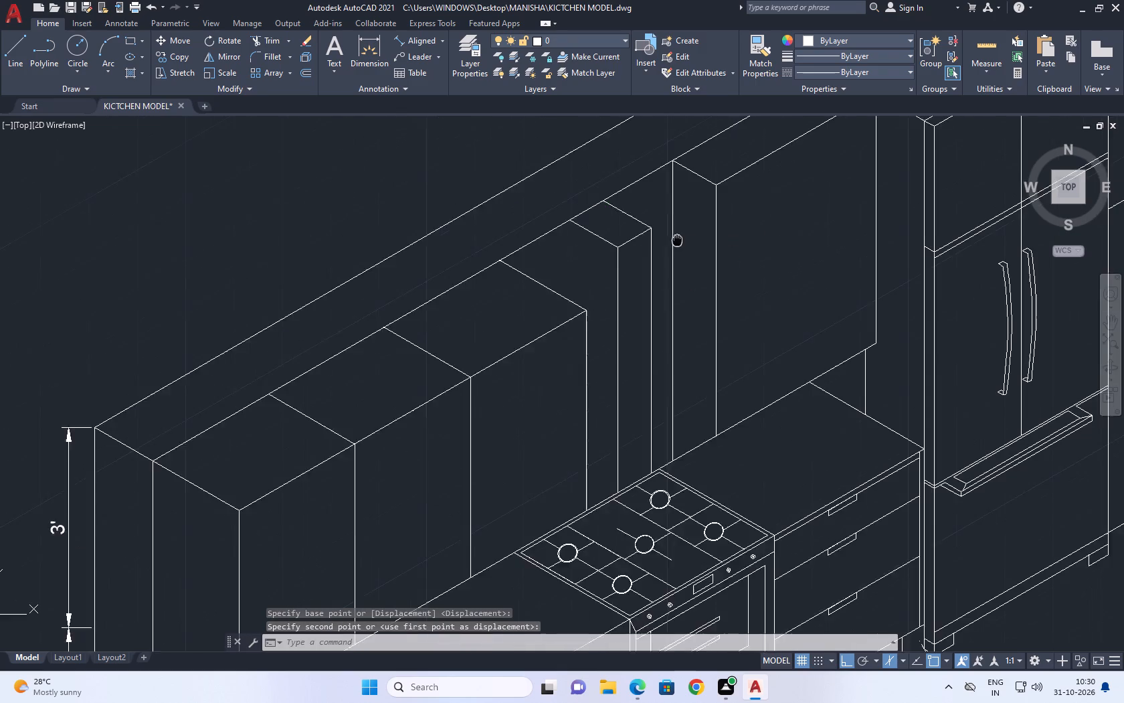
pyautogui.moveTo(660, 227); pyautogui.dragTo(655, 221, button='middle')
pyautogui.click(15, 52)
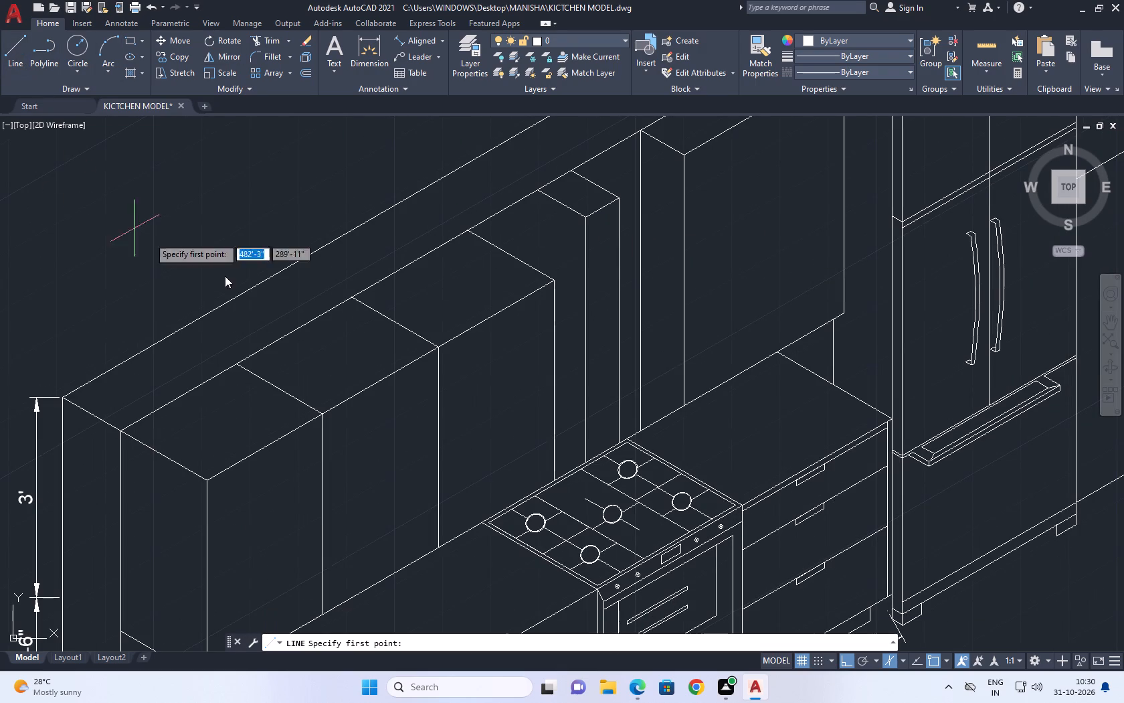
pyautogui.moveTo(485, 353); pyautogui.dragTo(518, 378, button='middle')
pyautogui.scroll(2, 659, 343)
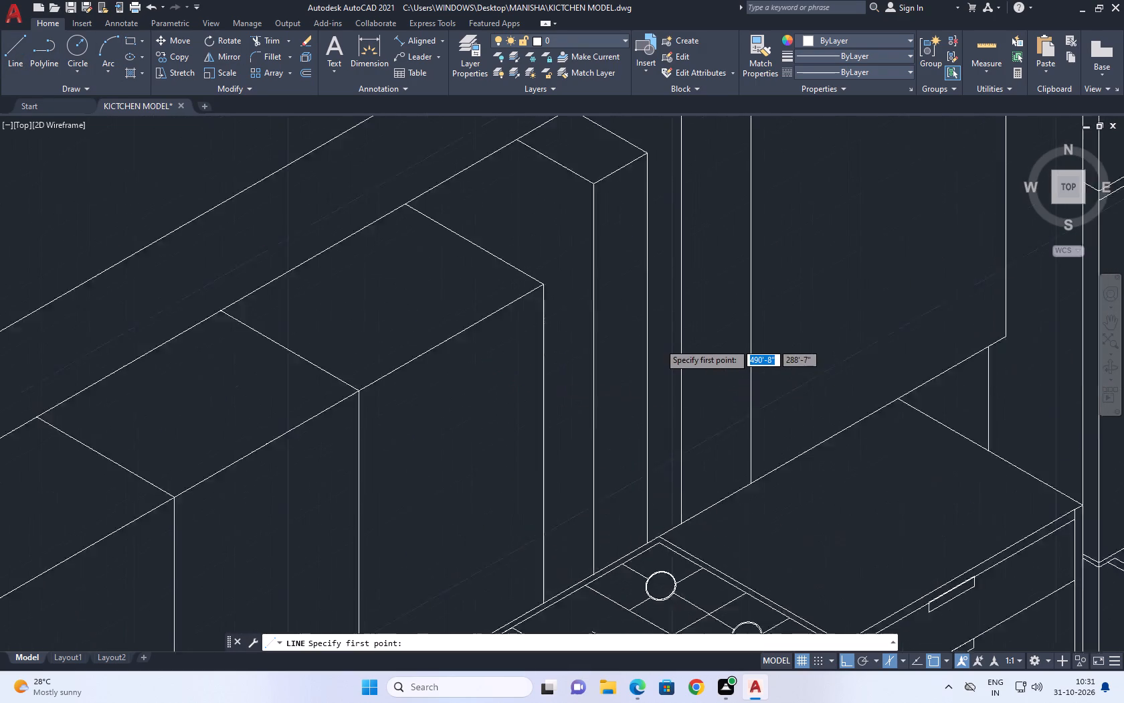
pyautogui.click(642, 306)
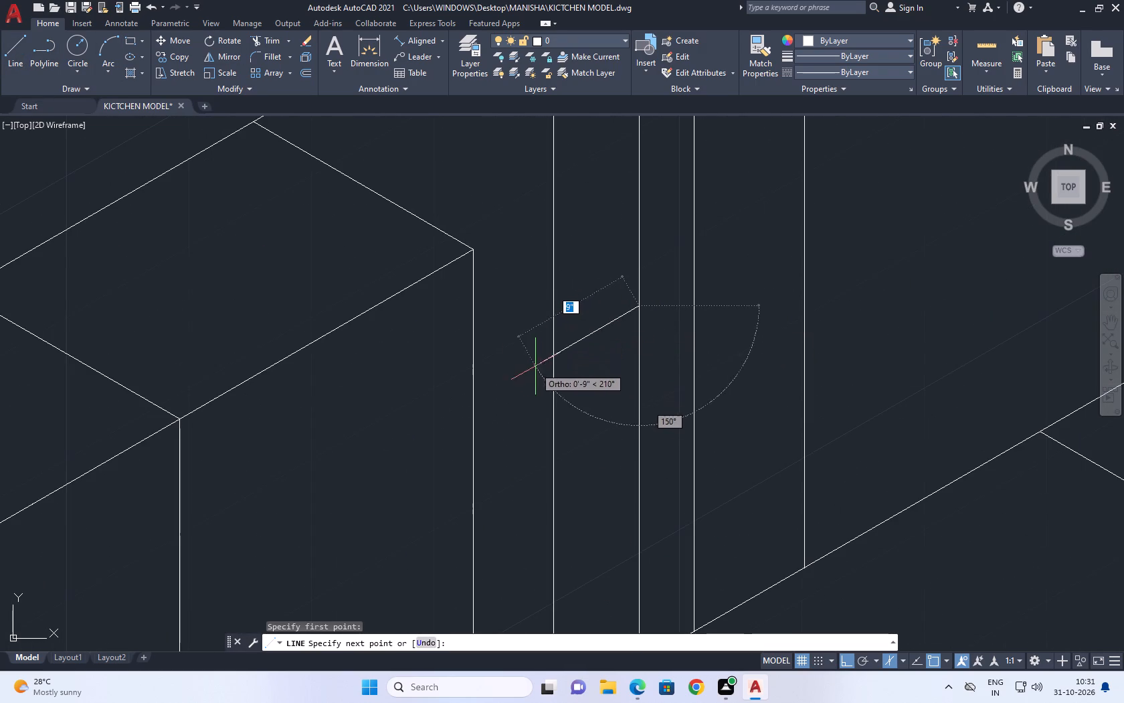
pyautogui.click(537, 366)
pyautogui.rightClick(523, 345)
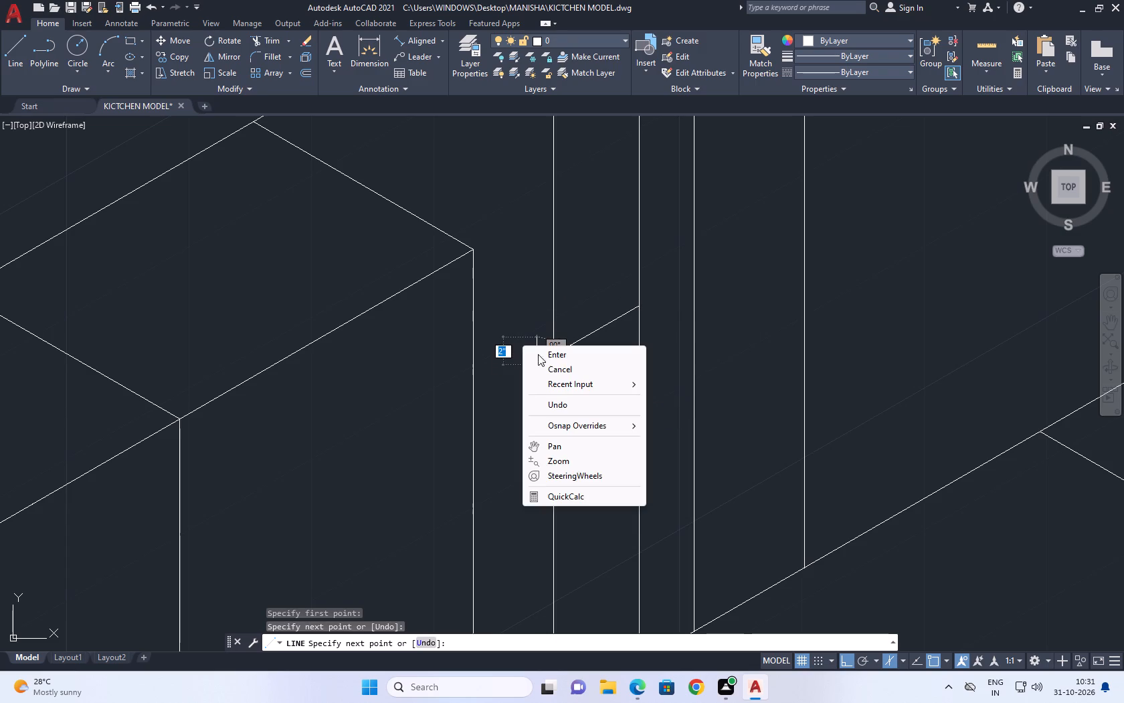
pyautogui.click(564, 371)
# Draw a line about 1'-7" at 150° from where the cross line meets the narrow box's other vertical edge.
pyautogui.rightClick(527, 280)
pyautogui.click(572, 288)
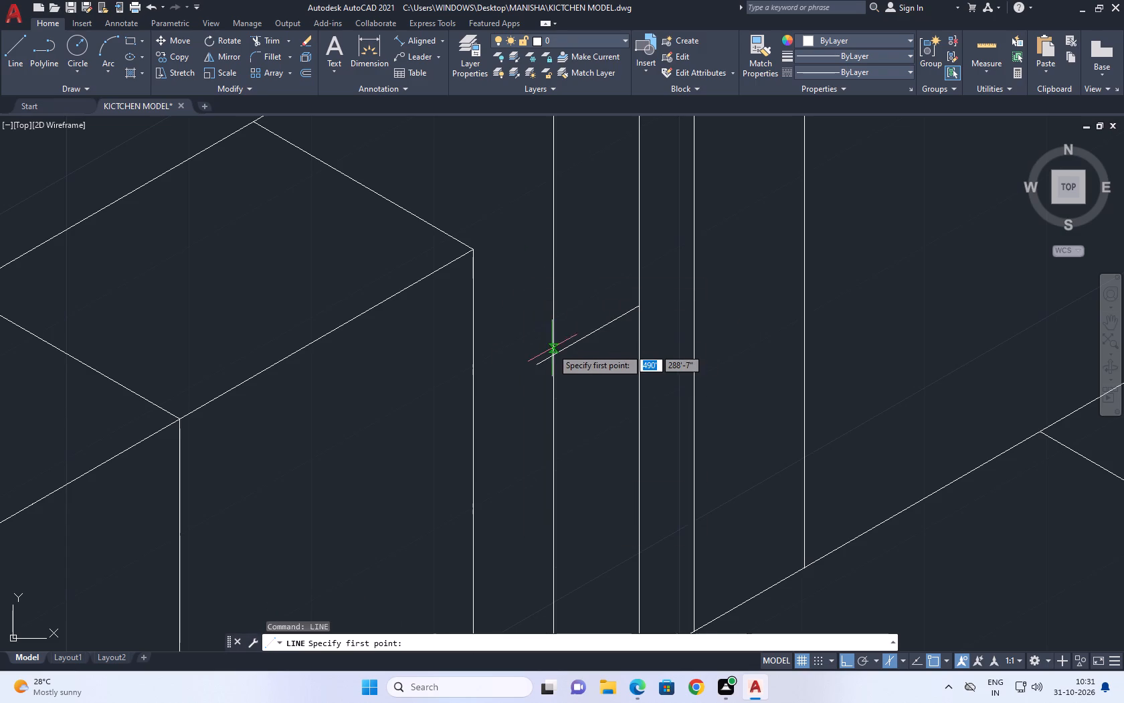
pyautogui.click(553, 355)
pyautogui.scroll(-2, 490, 279)
pyautogui.moveTo(456, 246); pyautogui.dragTo(489, 325, button='middle')
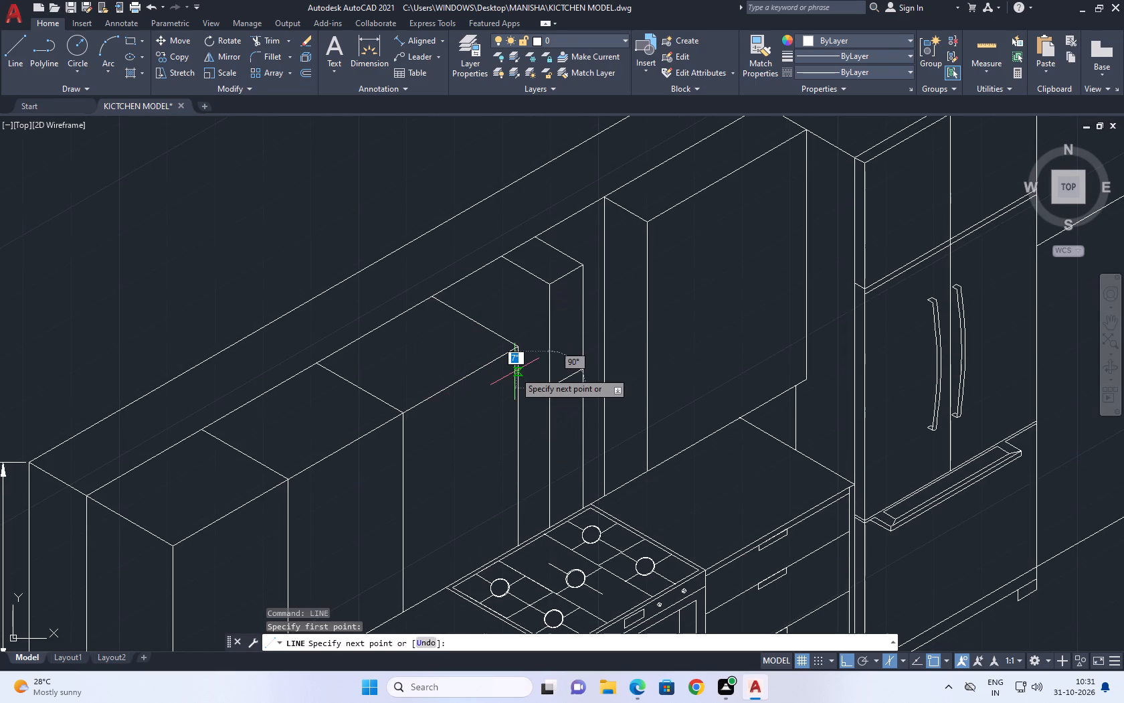
pyautogui.press('F5')
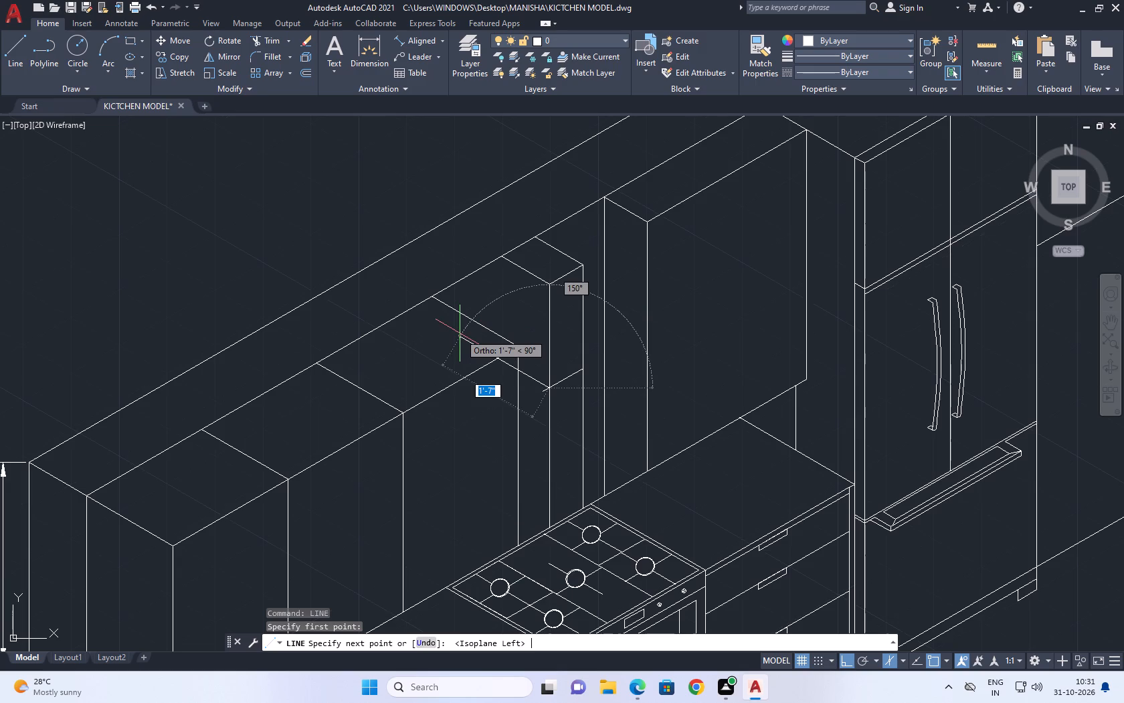
pyautogui.click(456, 329)
pyautogui.press('Escape')
# Trim the slanted line where it overlaps the adjacent wall cabinet, and the cross line's tail beyond the narrow box's edge.
pyautogui.write('TR')
pyautogui.press('space')
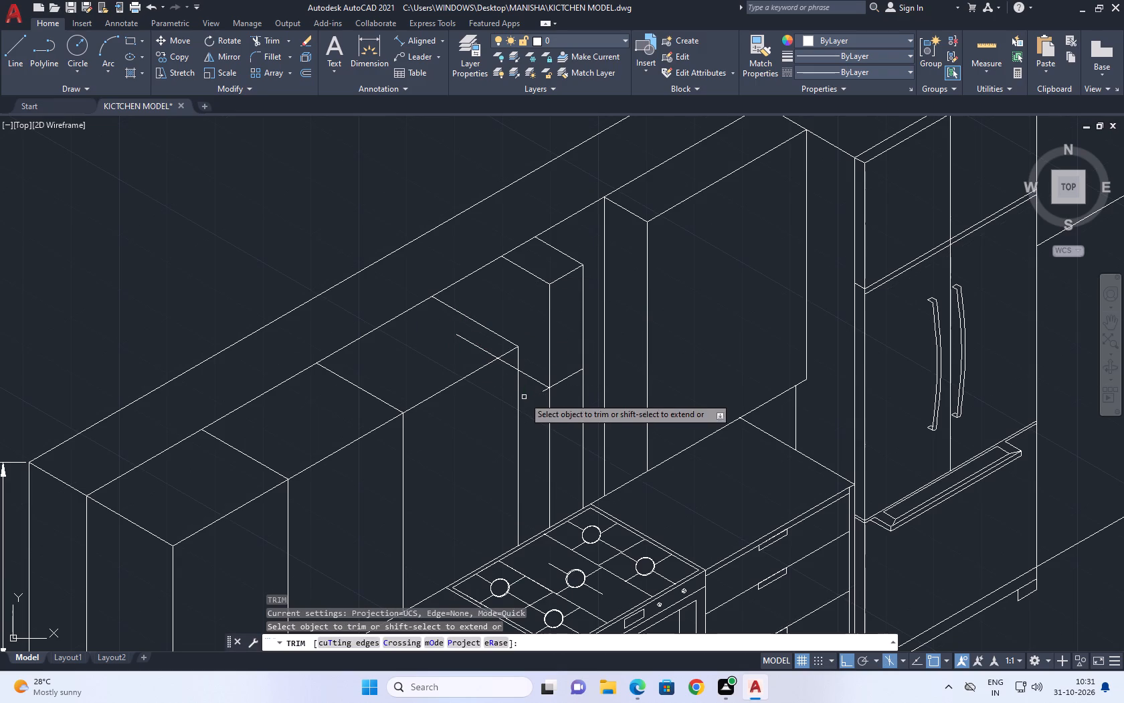
pyautogui.click(510, 365)
pyautogui.click(472, 341)
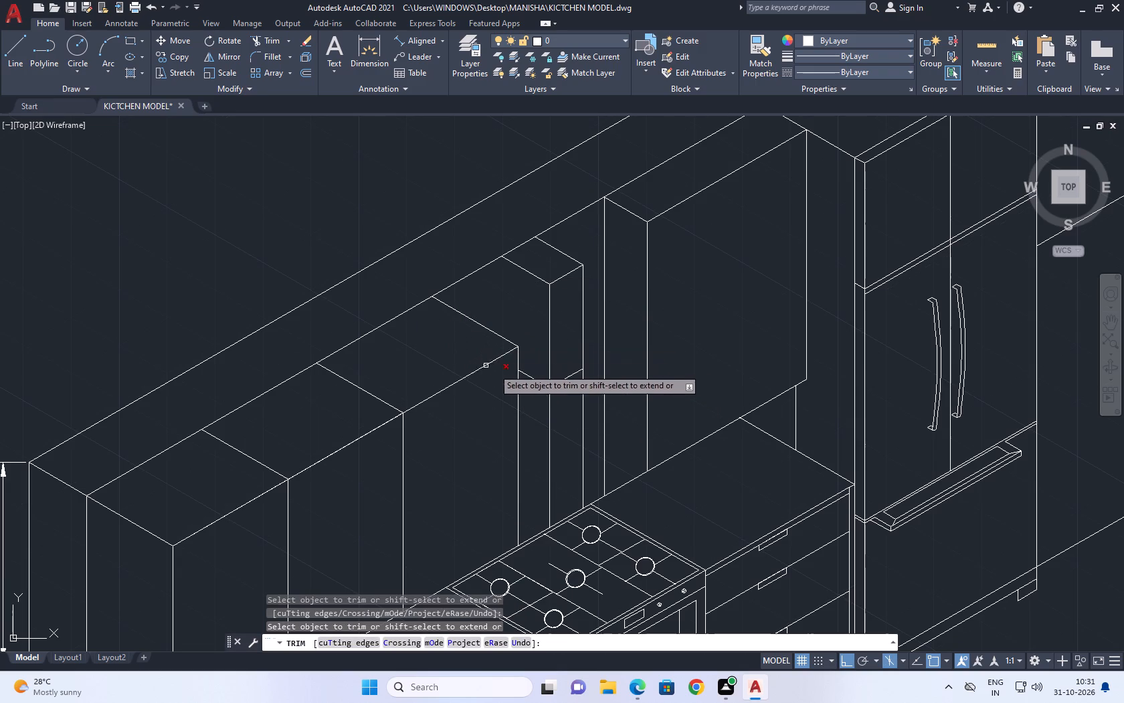
pyautogui.scroll(3, 520, 402)
pyautogui.click(592, 368)
pyautogui.click(601, 394)
pyautogui.scroll(-5, 566, 334)
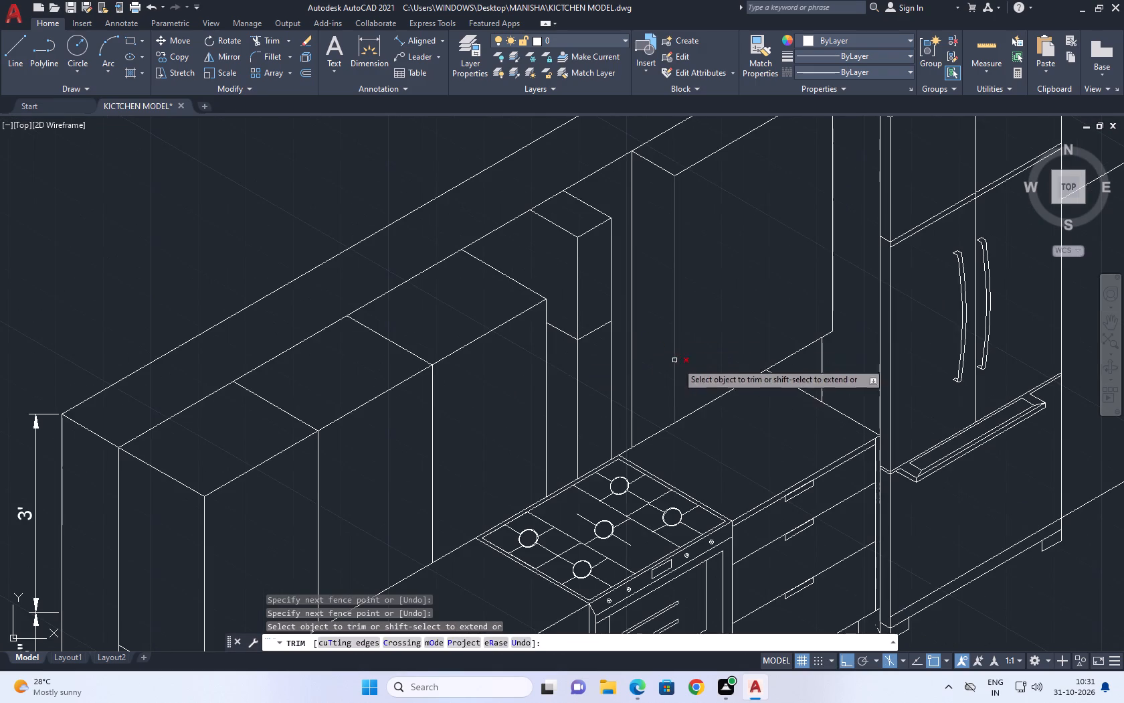
pyautogui.press('Escape')
# From the cross line's end nearer the tall cabinet, draw a line about 1'-8" at 330° continuing about 2'-6" at 210° over the stove.
pyautogui.moveTo(596, 351); pyautogui.dragTo(569, 313, button='middle')
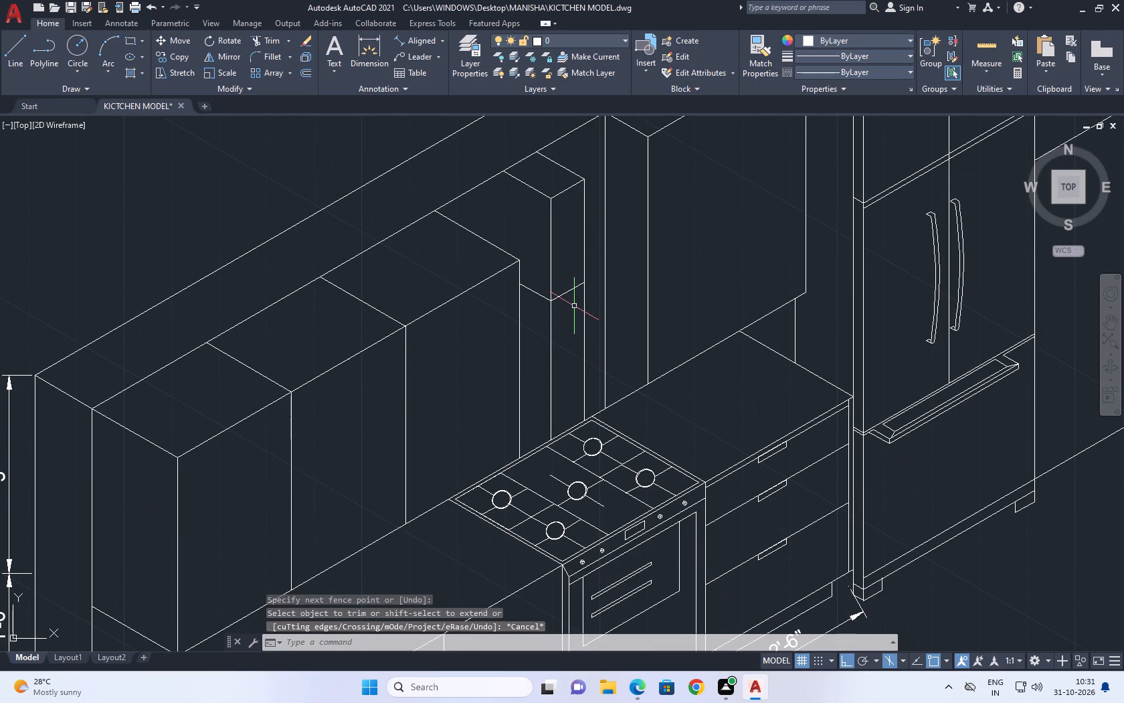
pyautogui.write('L')
pyautogui.press('space')
pyautogui.click(584, 285)
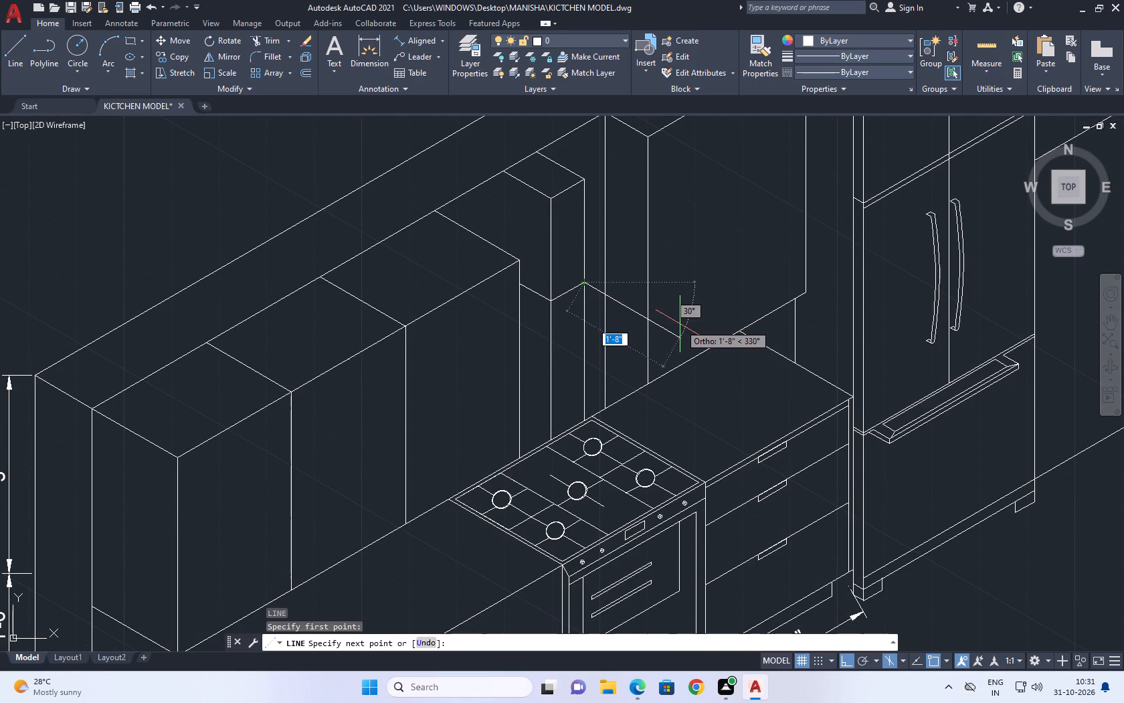
pyautogui.click(680, 325)
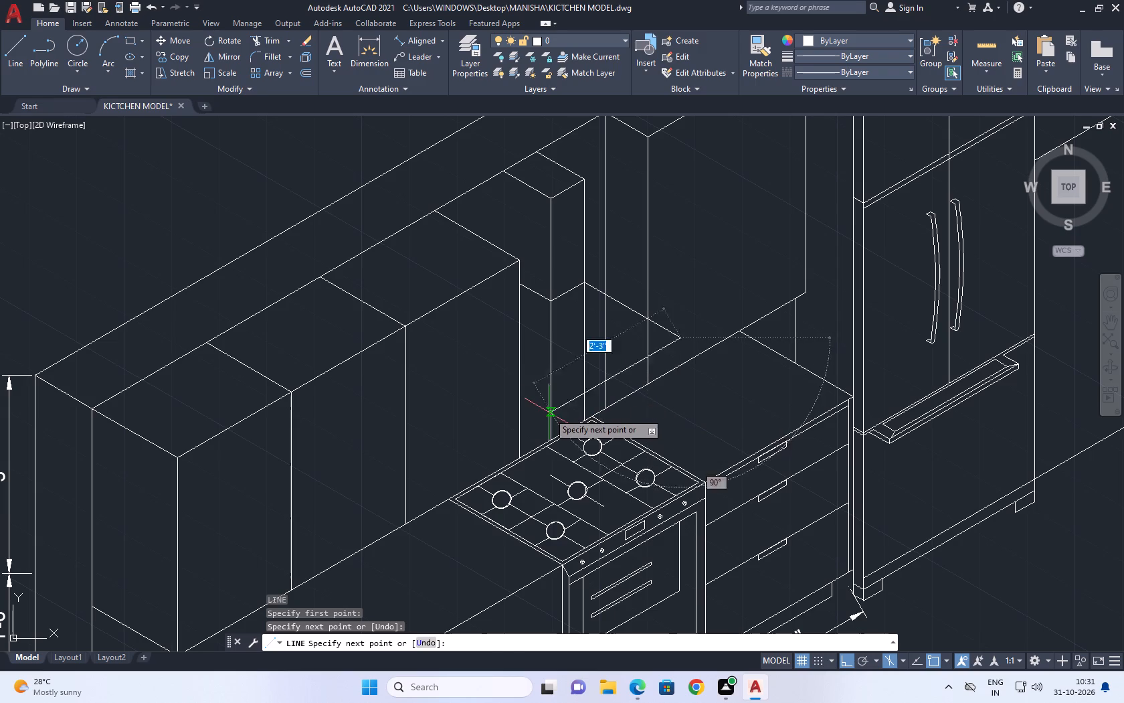
pyautogui.press('F5')
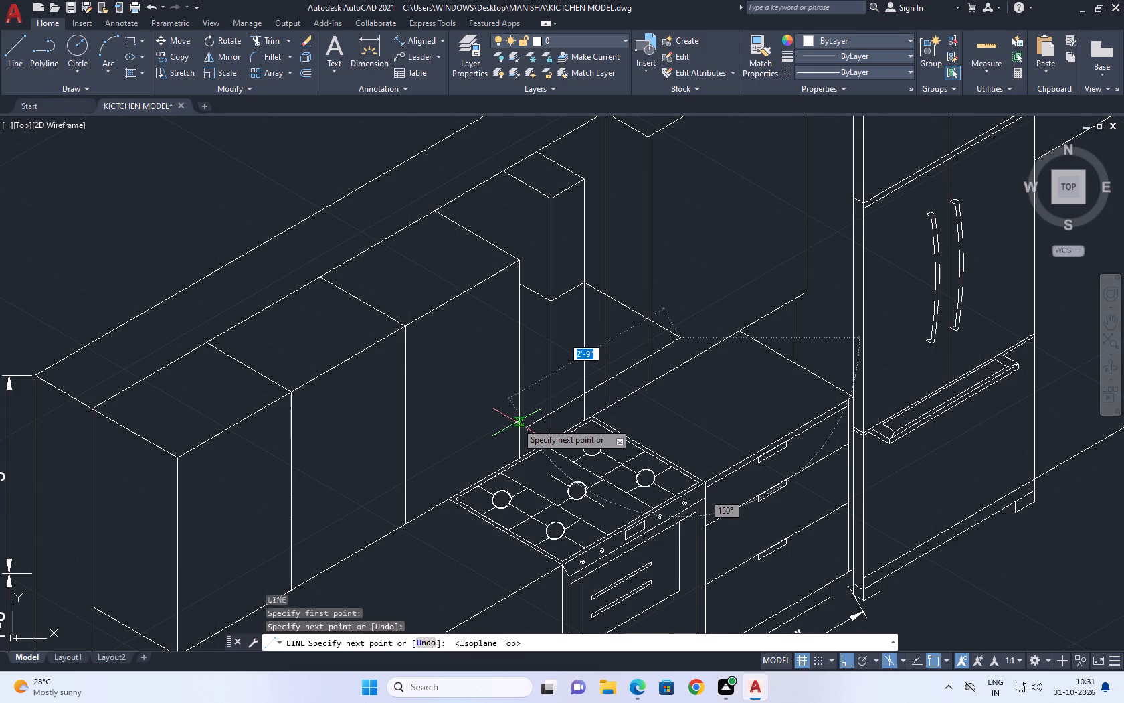
pyautogui.moveTo(499, 422); pyautogui.dragTo(434, 414, button='middle')
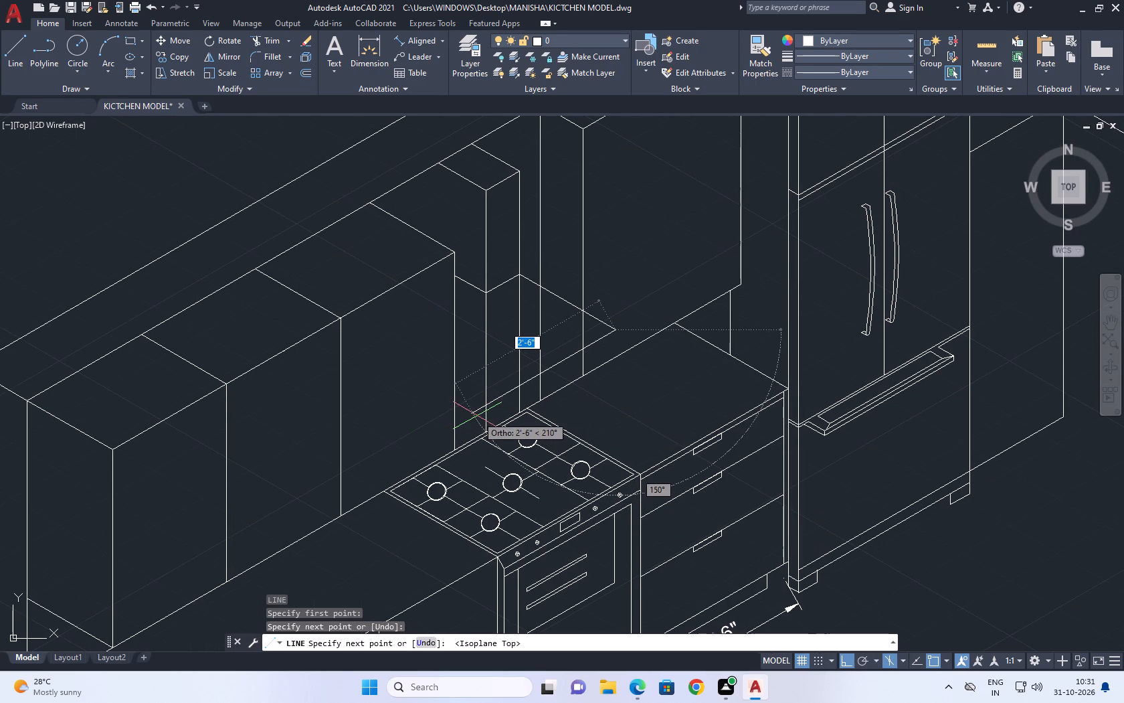
pyautogui.click(470, 418)
pyautogui.press('Escape')
pyautogui.moveTo(469, 348); pyautogui.dragTo(461, 354, button='middle')
pyautogui.press('space')
pyautogui.press('Escape')
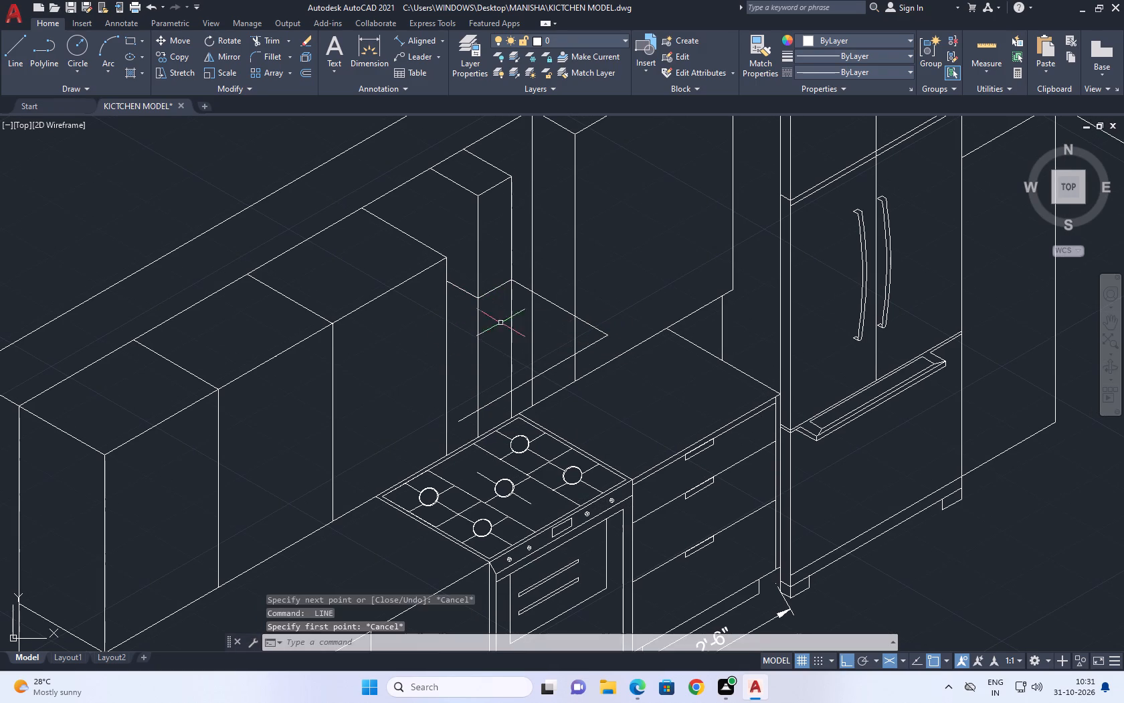
# Trim the narrow box's and tall cabinet's vertical edges inside and below the new slanted outline above the stove.
pyautogui.press('t')
pyautogui.press('r')
pyautogui.press('space')
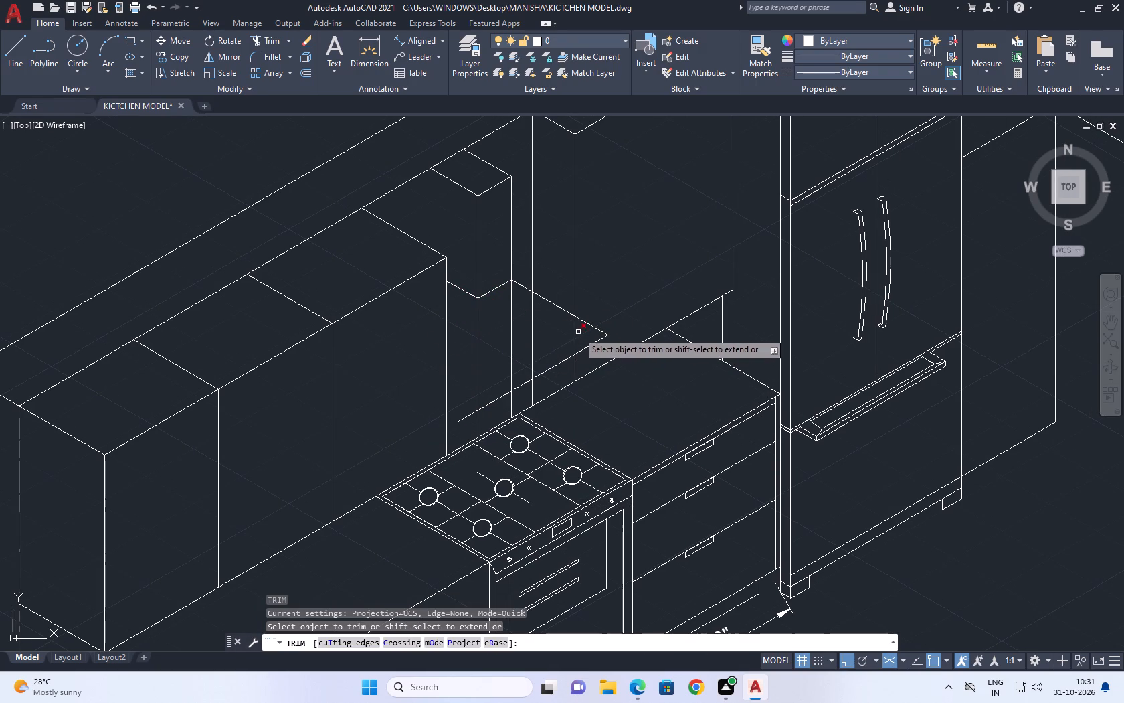
pyautogui.click(579, 332)
pyautogui.click(467, 331)
pyautogui.click(581, 364)
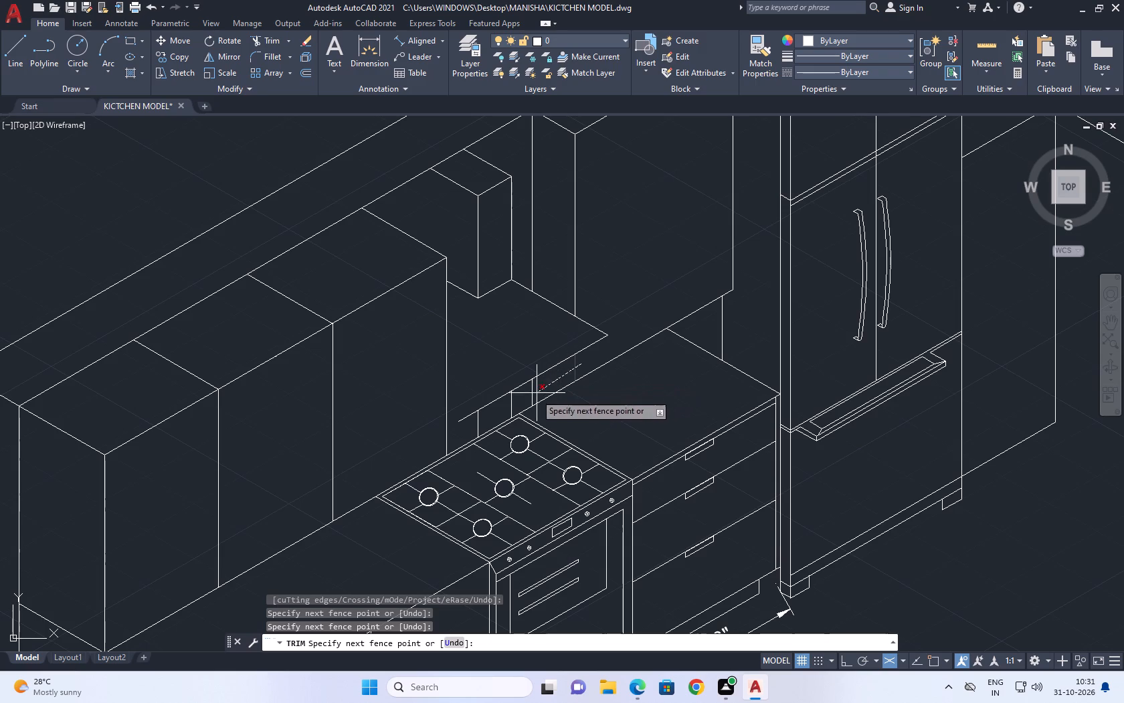
pyautogui.click(473, 426)
pyautogui.press('Escape')
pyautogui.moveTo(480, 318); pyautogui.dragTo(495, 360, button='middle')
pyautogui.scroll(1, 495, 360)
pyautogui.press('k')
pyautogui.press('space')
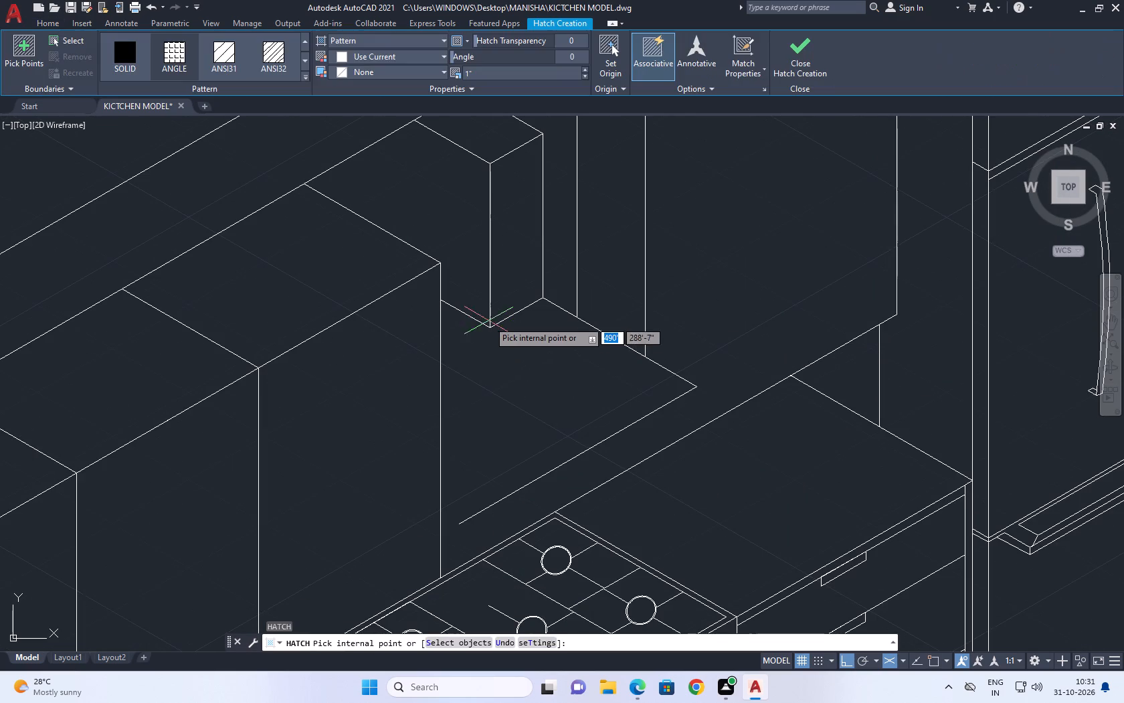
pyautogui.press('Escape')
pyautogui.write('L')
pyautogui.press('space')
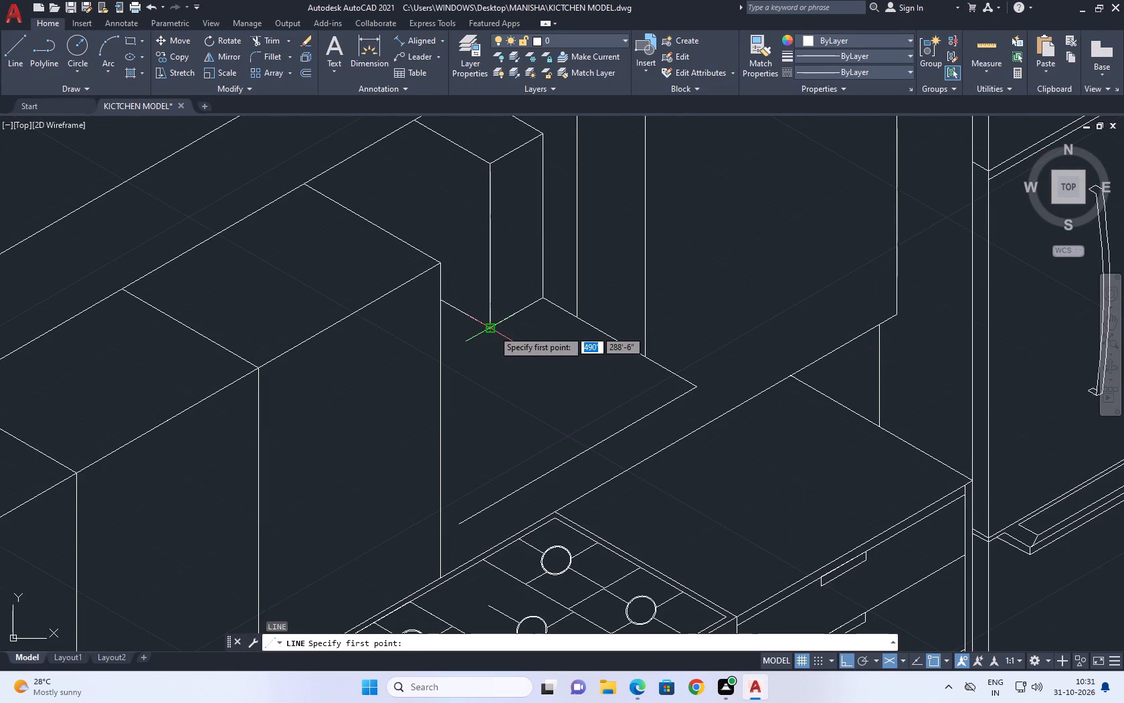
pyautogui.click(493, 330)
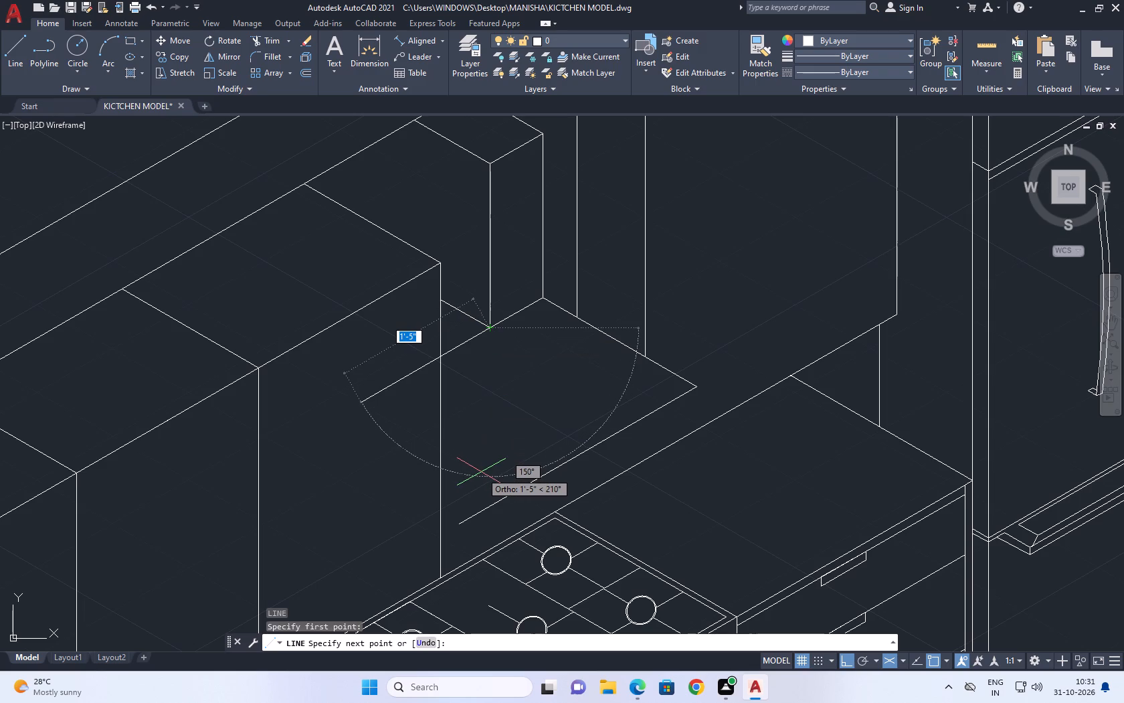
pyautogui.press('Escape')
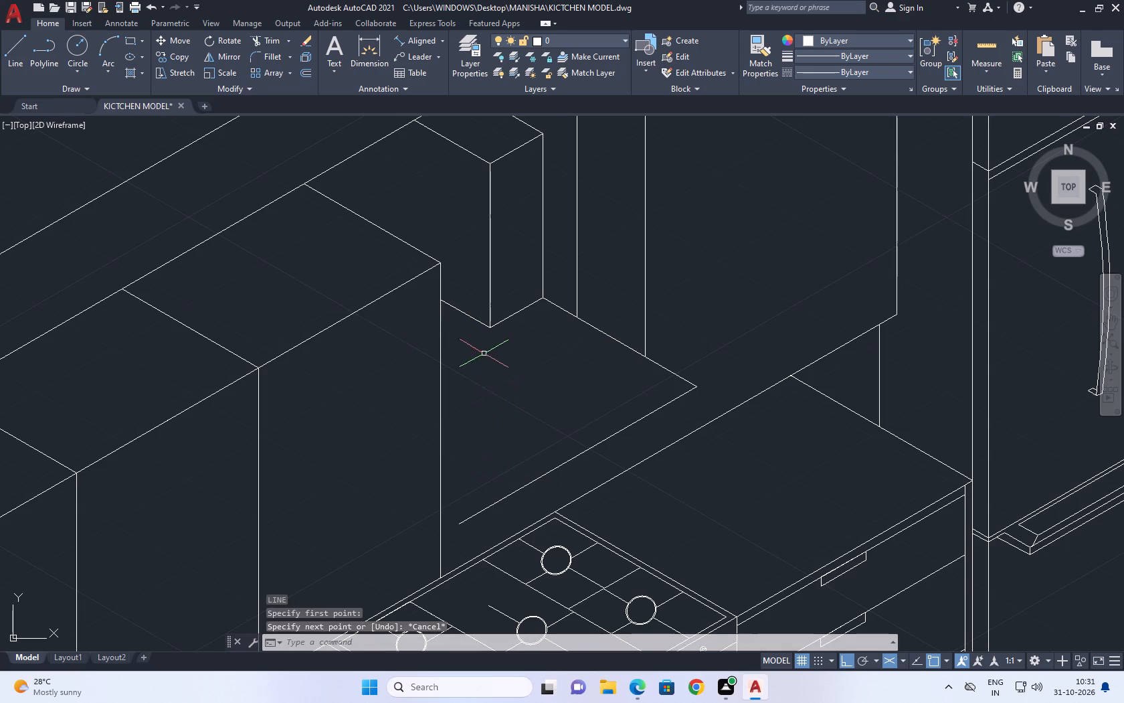
# Draw a vertical line about 1'-10" down from the chimney's lower front corner.
pyautogui.press('space')
pyautogui.click(494, 326)
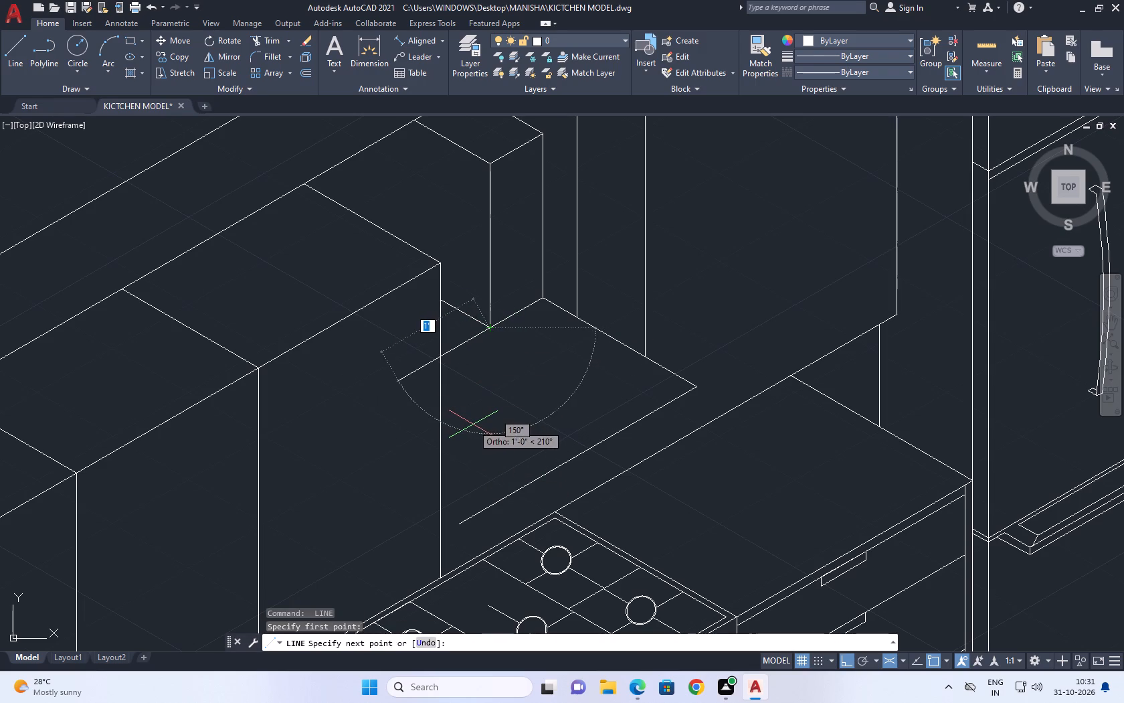
pyautogui.press('5')
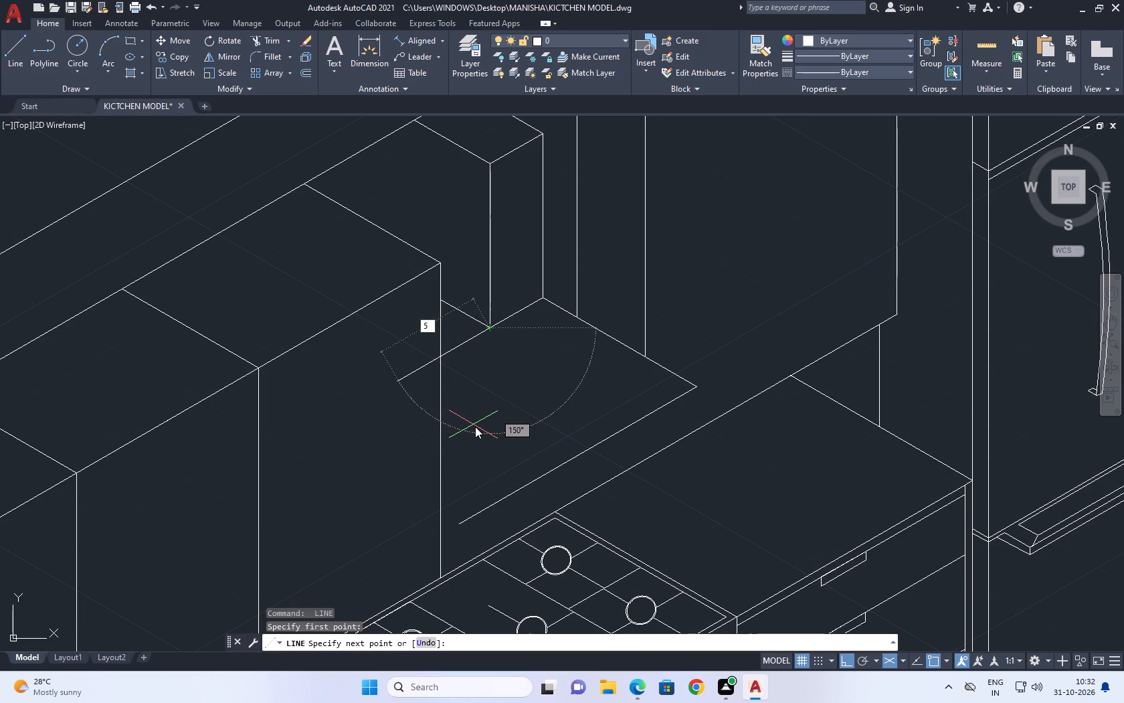
pyautogui.press('Escape')
pyautogui.press('F5')
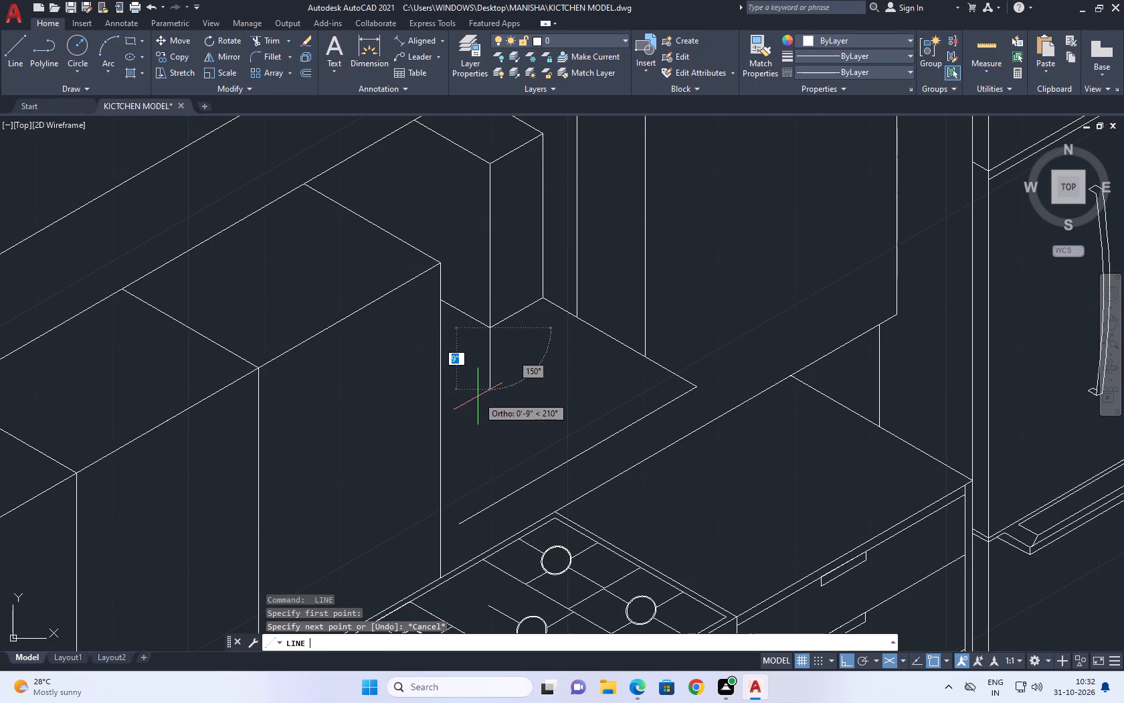
pyautogui.click(486, 524)
pyautogui.press('space')
# Draw a 30° line across the new vertical, nearer the chimney, and delete the original parallel front line of the hood base.
pyautogui.moveTo(493, 392); pyautogui.dragTo(474, 396, button='middle')
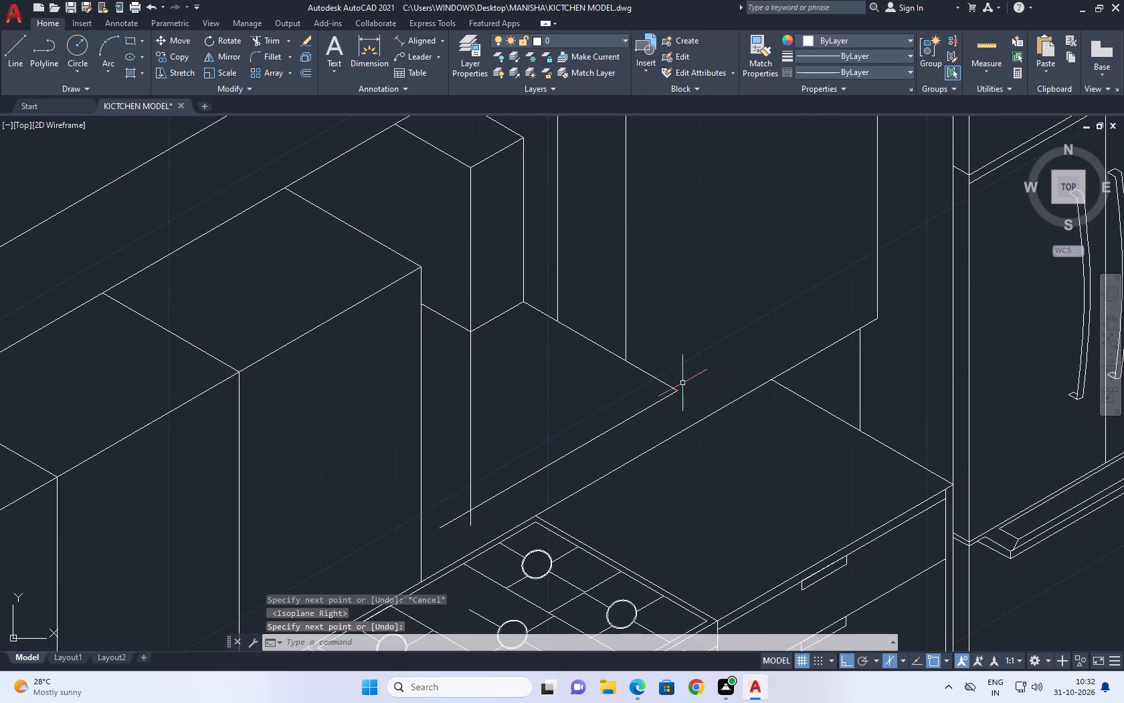
pyautogui.press('l')
pyautogui.press('space')
pyautogui.click(379, 512)
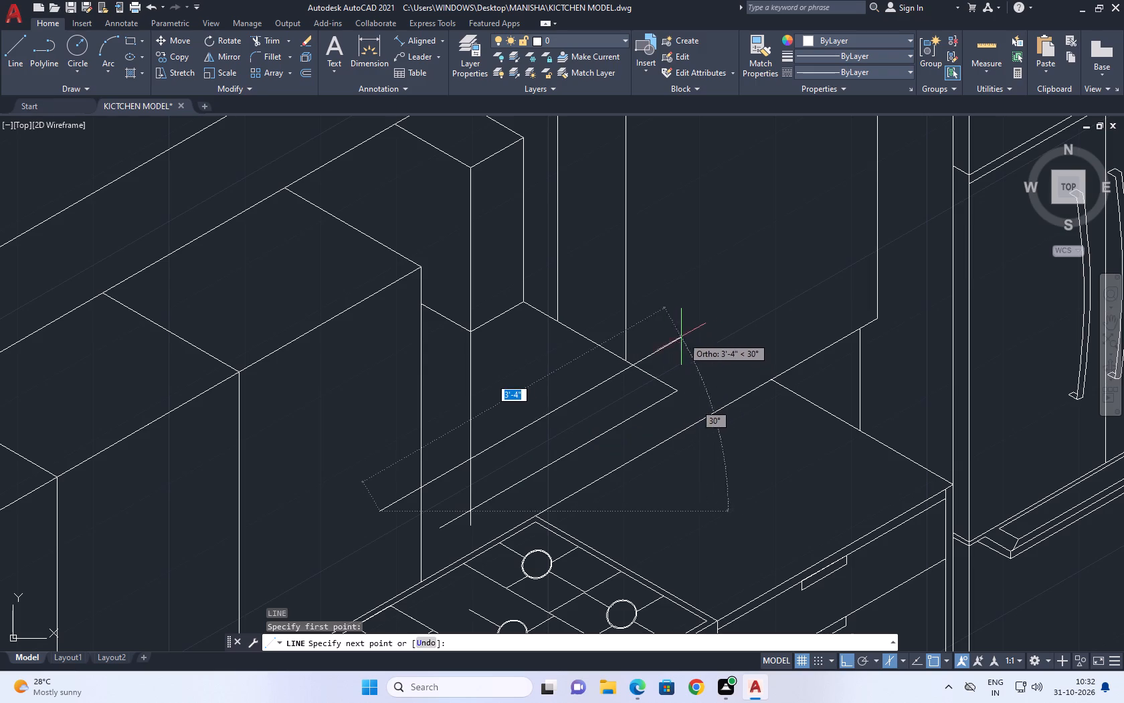
pyautogui.click(703, 333)
pyautogui.press('Escape')
pyautogui.click(571, 462)
pyautogui.click(561, 427)
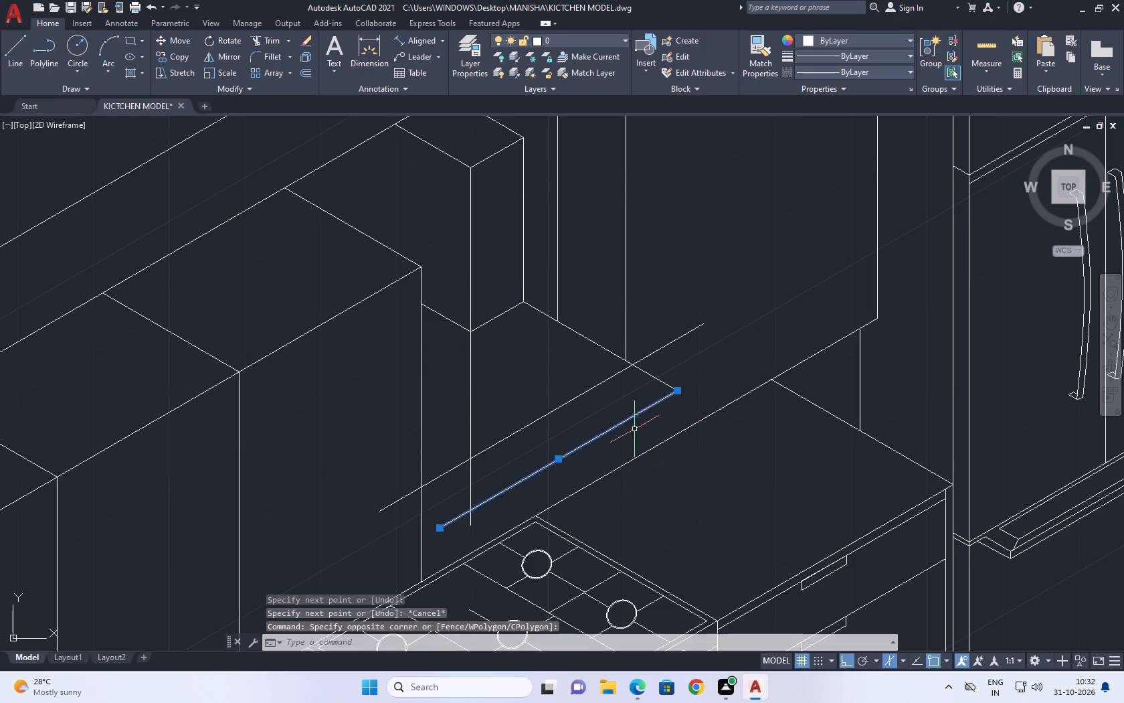
pyautogui.press('Delete')
# Trim the slanted side line and the vertical past the new front line, and the front line's overhang past the side line.
pyautogui.press('t')
pyautogui.press('r')
pyautogui.press('space')
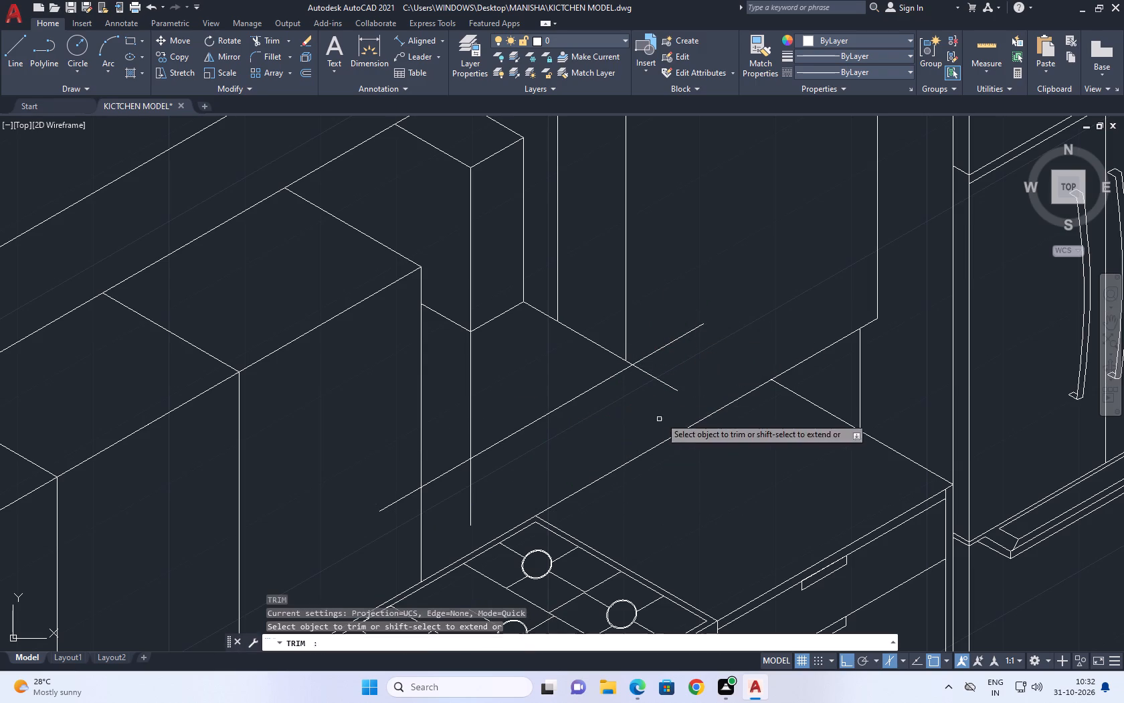
pyautogui.moveTo(664, 386); pyautogui.dragTo(662, 379)
pyautogui.click(498, 487)
pyautogui.click(464, 504)
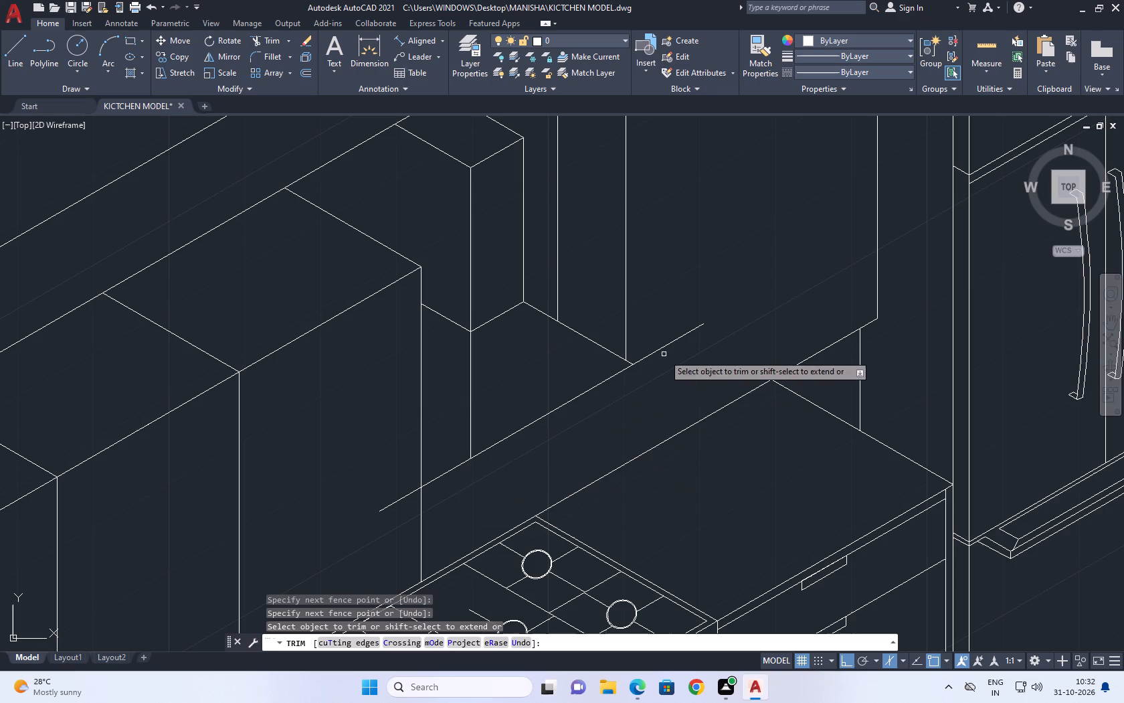
pyautogui.click(652, 345)
pyautogui.click(656, 374)
pyautogui.press('Escape')
# Draw a line at 150° from the foot of the vertical line towards the adjacent wall cabinet.
pyautogui.moveTo(646, 337); pyautogui.dragTo(652, 368, button='middle')
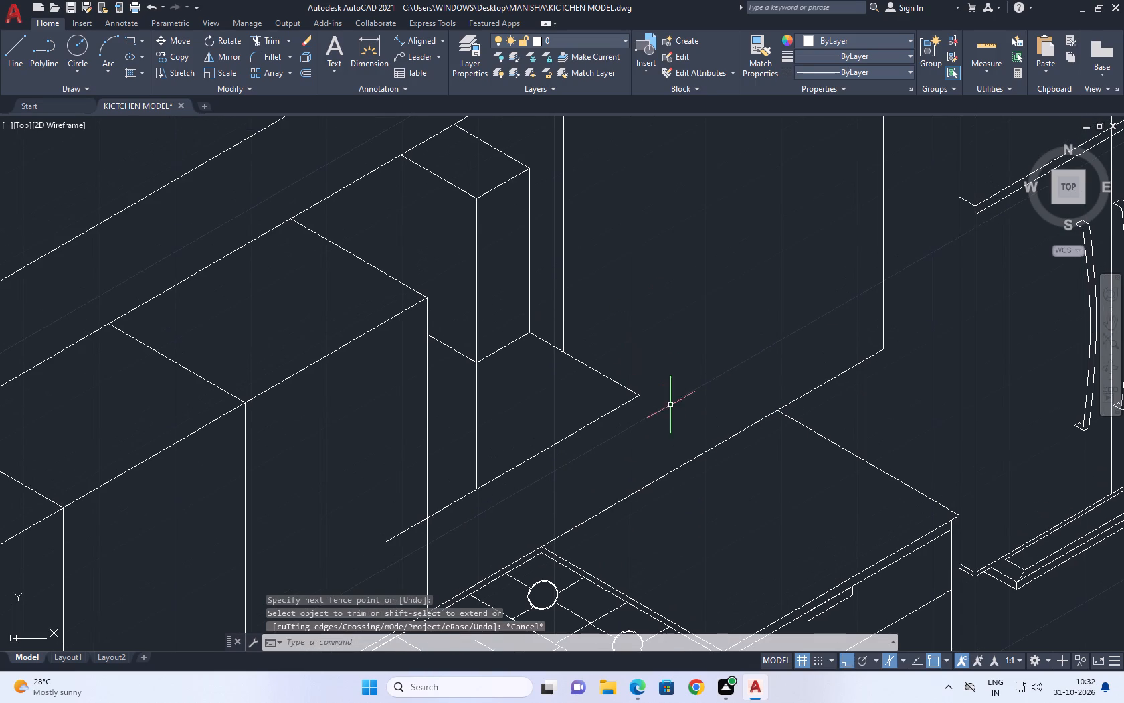
pyautogui.moveTo(549, 468); pyautogui.dragTo(625, 468, button='middle')
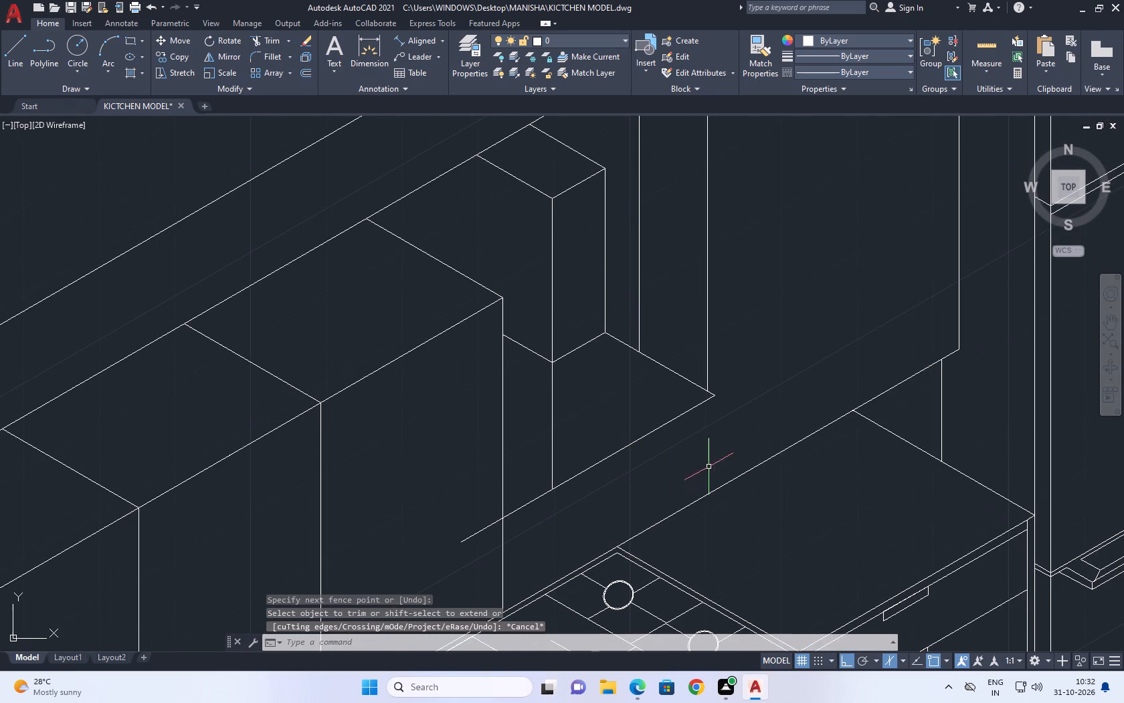
pyautogui.moveTo(523, 408); pyautogui.dragTo(533, 388, button='middle')
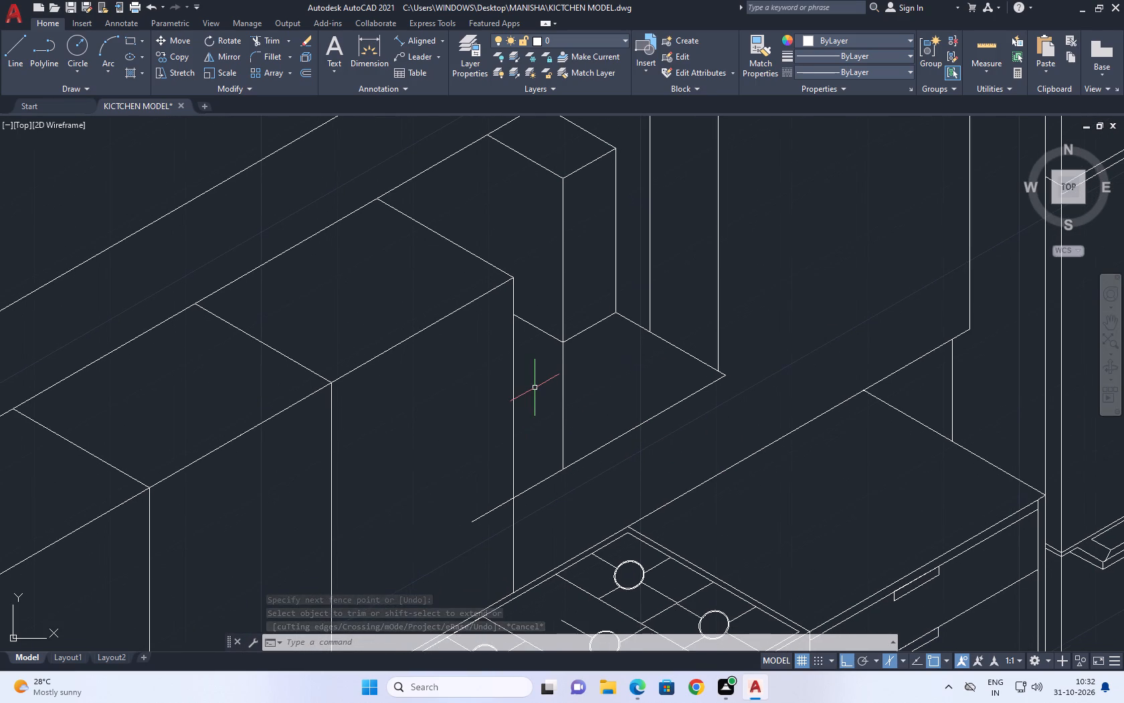
pyautogui.press('l')
pyautogui.press('l')
pyautogui.press('space')
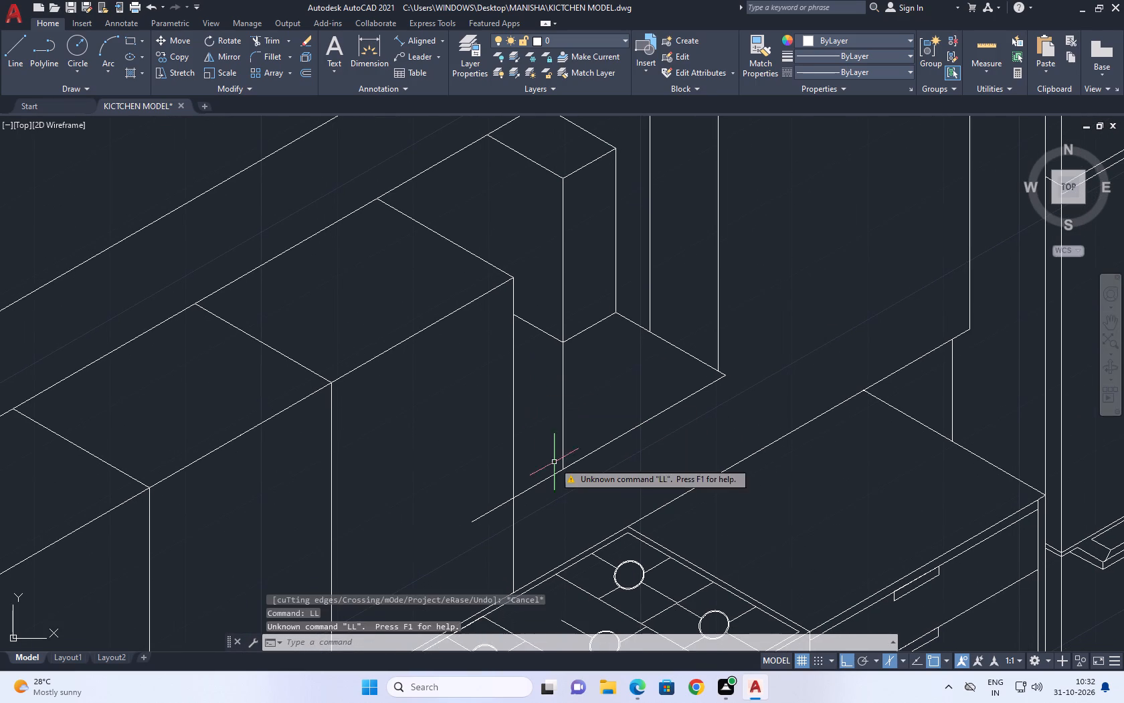
pyautogui.moveTo(567, 471); pyautogui.dragTo(626, 462, button='middle')
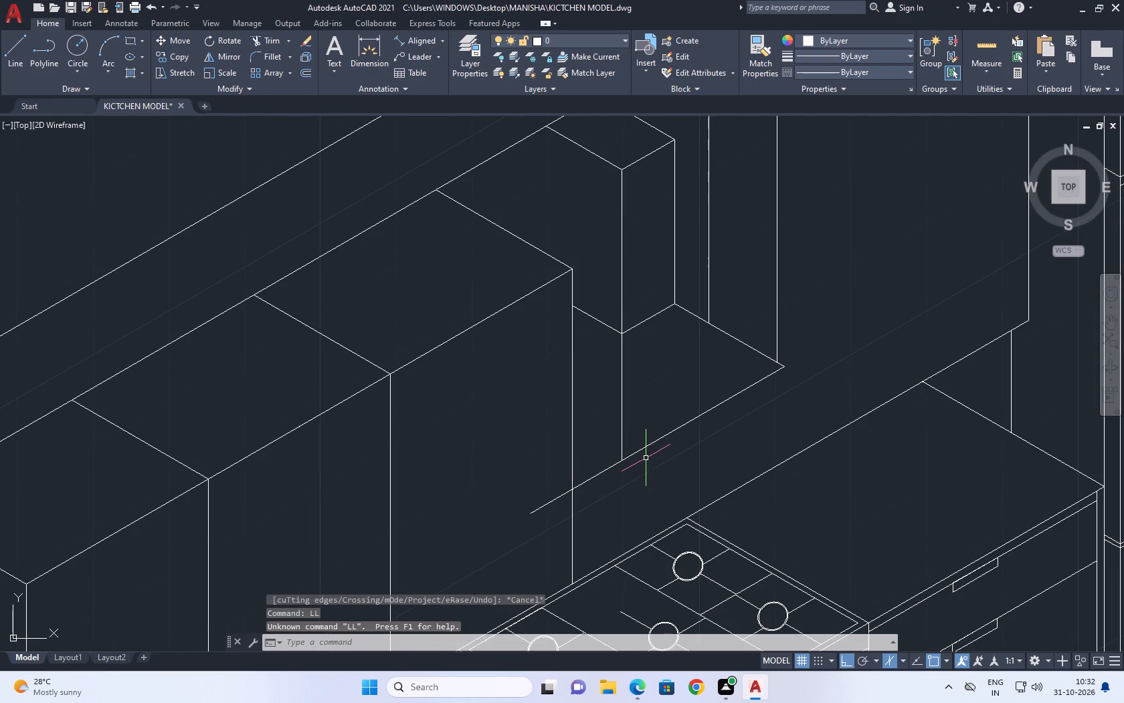
pyautogui.press('l')
pyautogui.press('space')
pyautogui.click(625, 459)
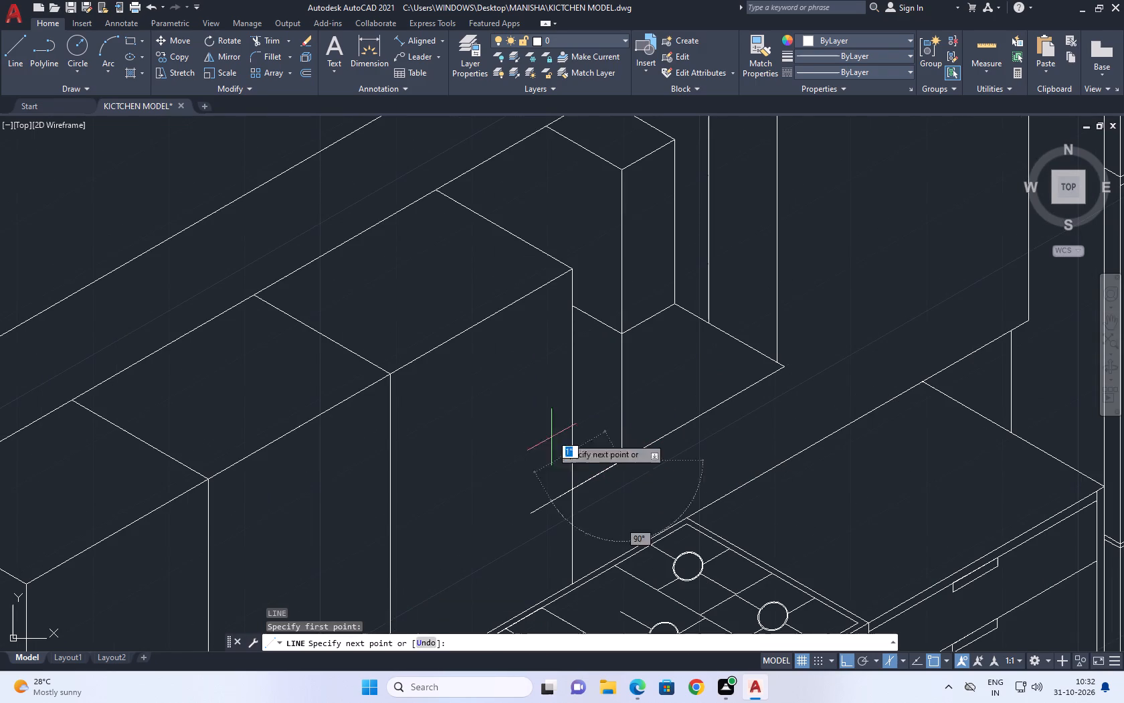
pyautogui.press('F5')
pyautogui.click(502, 422)
pyautogui.press('Escape')
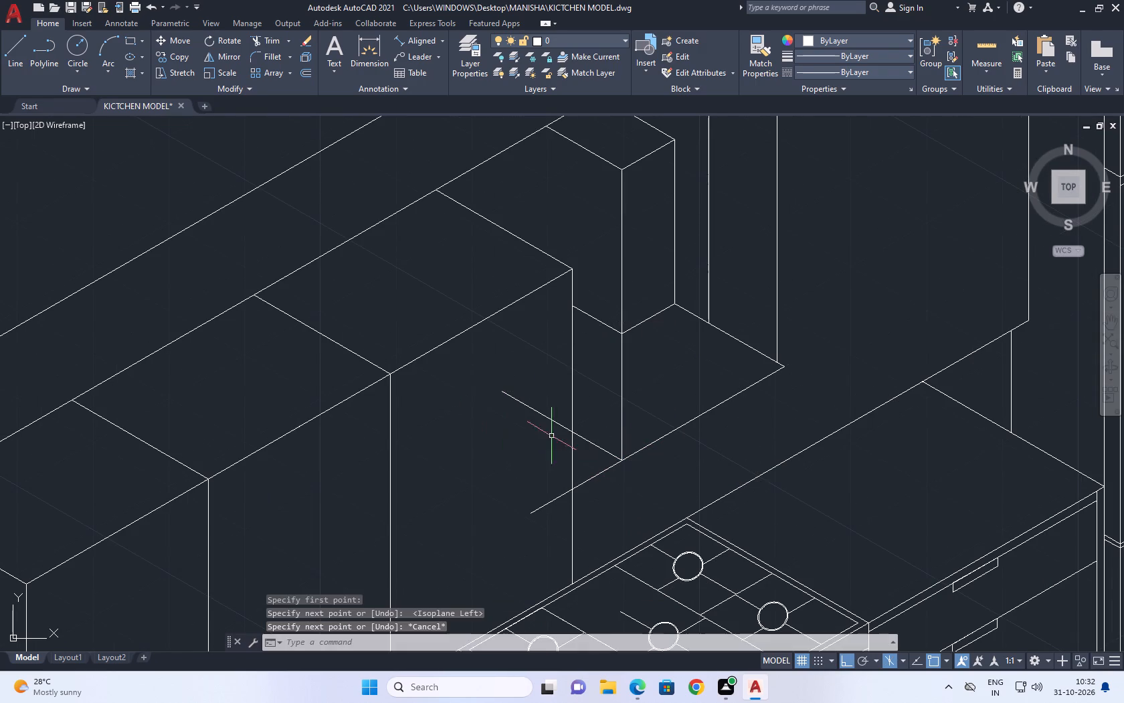
# Copy the new 150° line 1" straight down.
pyautogui.click(598, 449)
pyautogui.write('CO')
pyautogui.press('space')
pyautogui.click(616, 458)
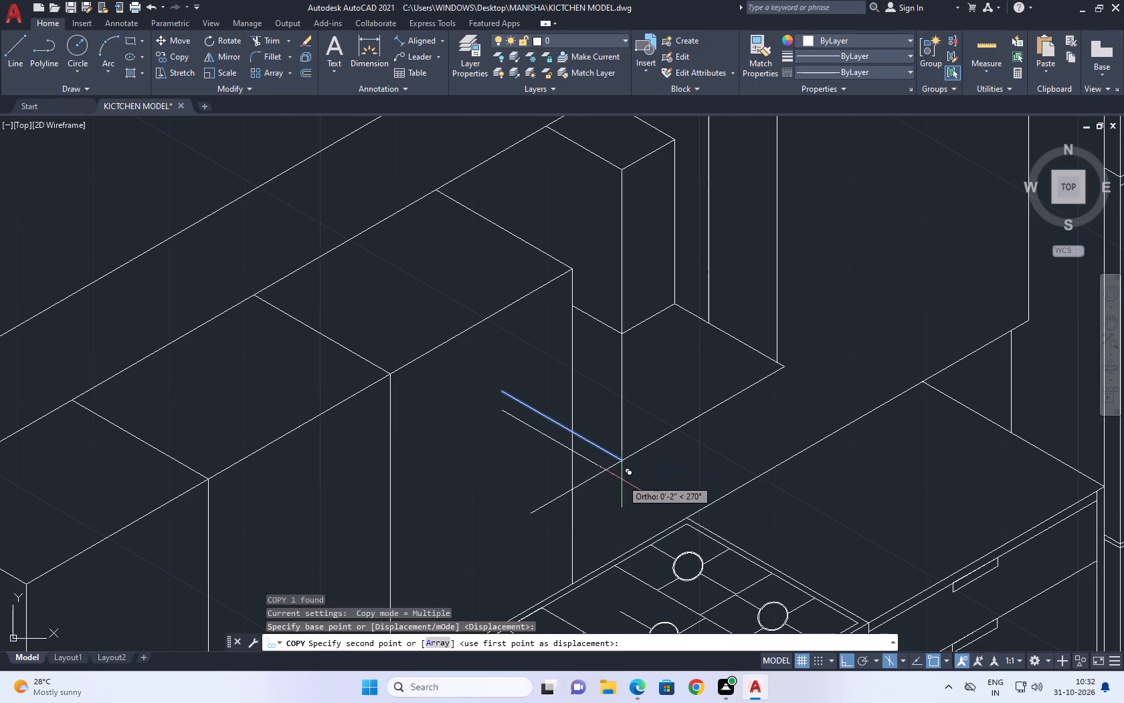
pyautogui.scroll(1, 622, 480)
pyautogui.write('1')
pyautogui.press('space')
pyautogui.press('Escape')
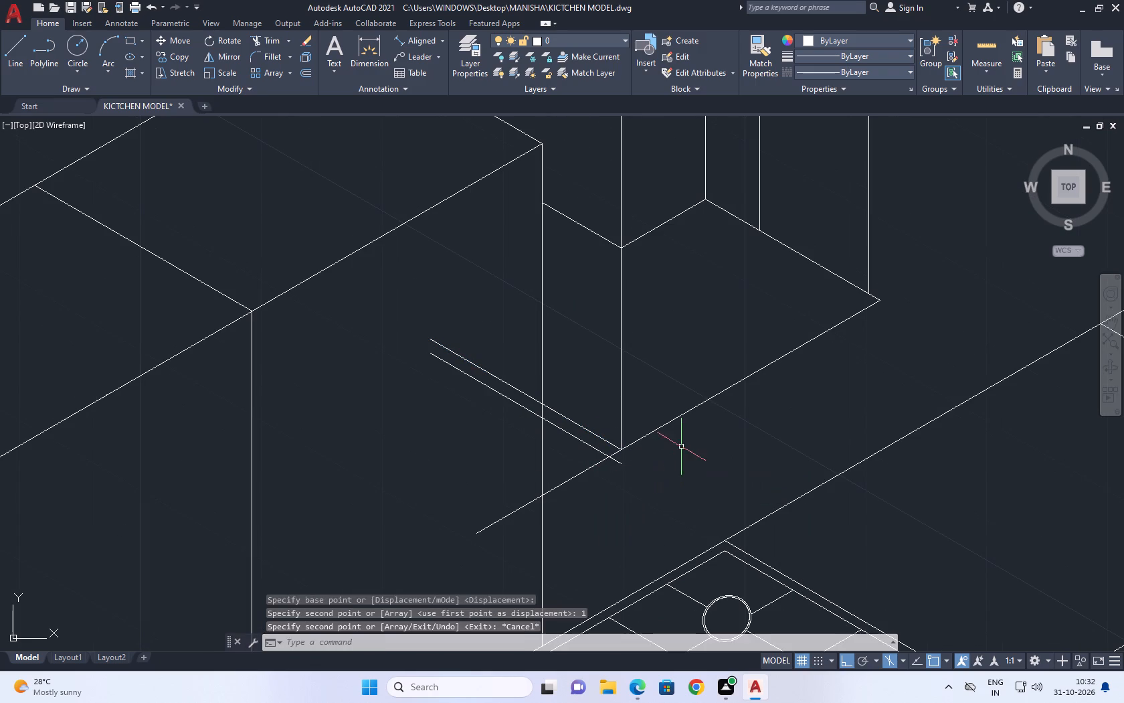
# Copy the hood base's 30° front line straight down to the end of the copied 150° line.
pyautogui.click(681, 444)
pyautogui.click(643, 395)
pyautogui.moveTo(722, 378); pyautogui.dragTo(598, 373, button='middle')
pyautogui.write('CO')
pyautogui.press('space')
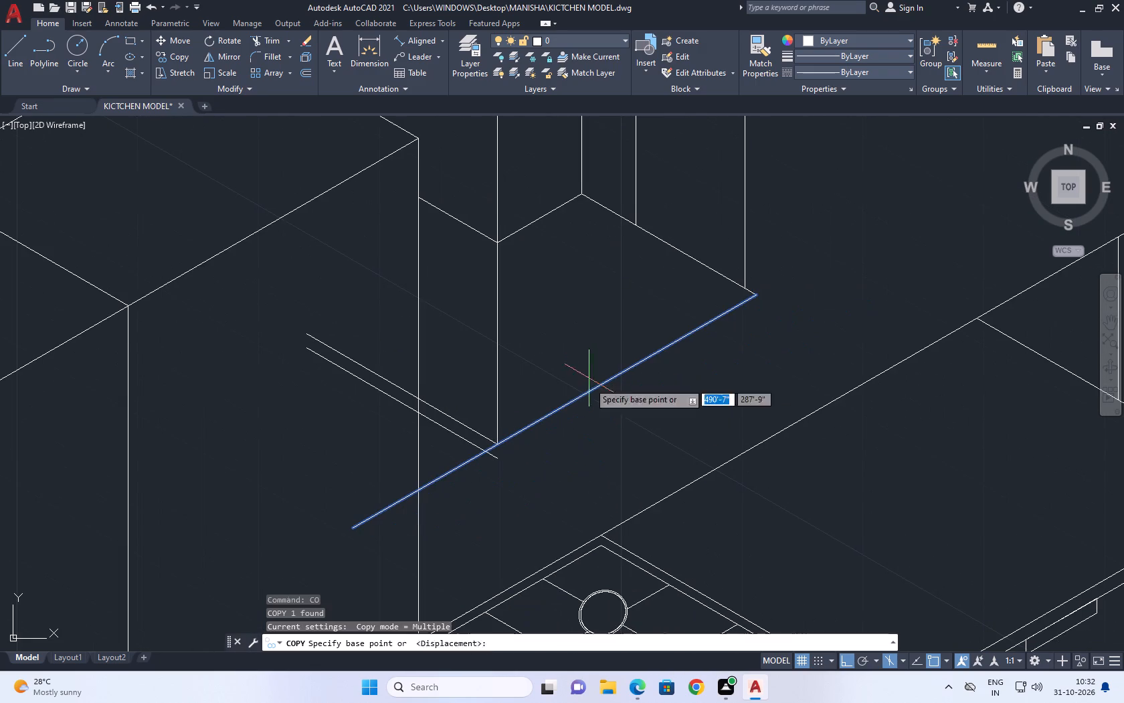
pyautogui.click(498, 445)
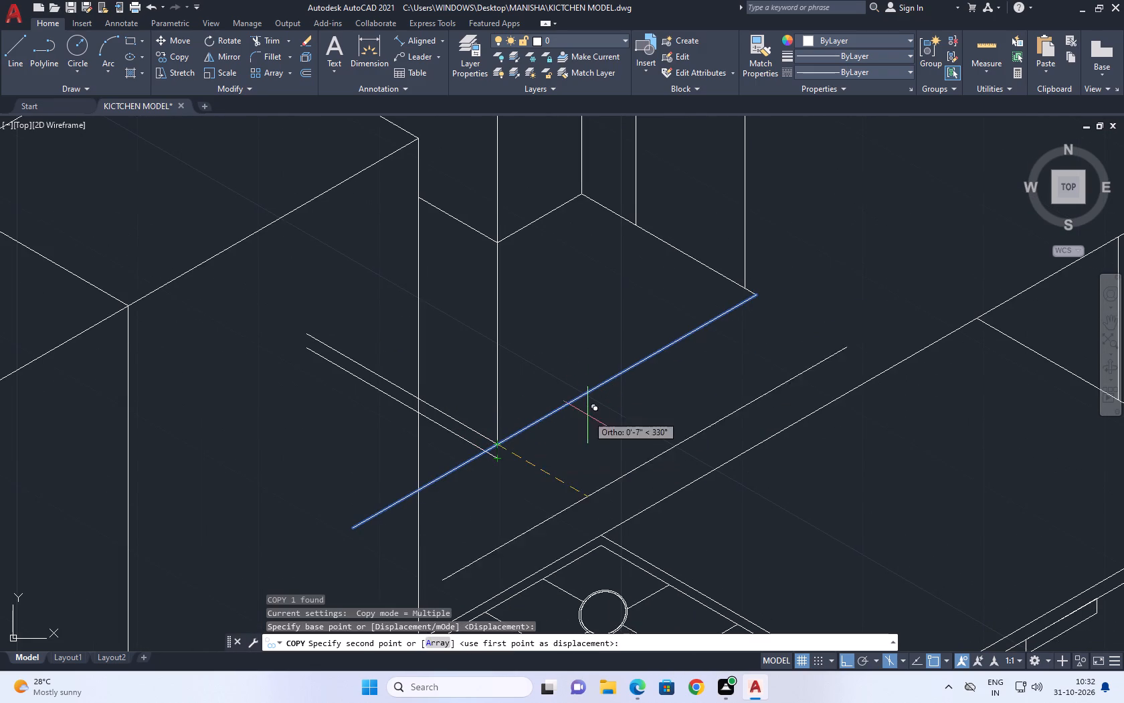
pyautogui.click(496, 461)
pyautogui.press('Escape')
# Draw a vertical line joining the two parallel front lines at the end nearer the tall cabinet.
pyautogui.scroll(-1, 494, 385)
pyautogui.moveTo(648, 381); pyautogui.dragTo(648, 397, button='middle')
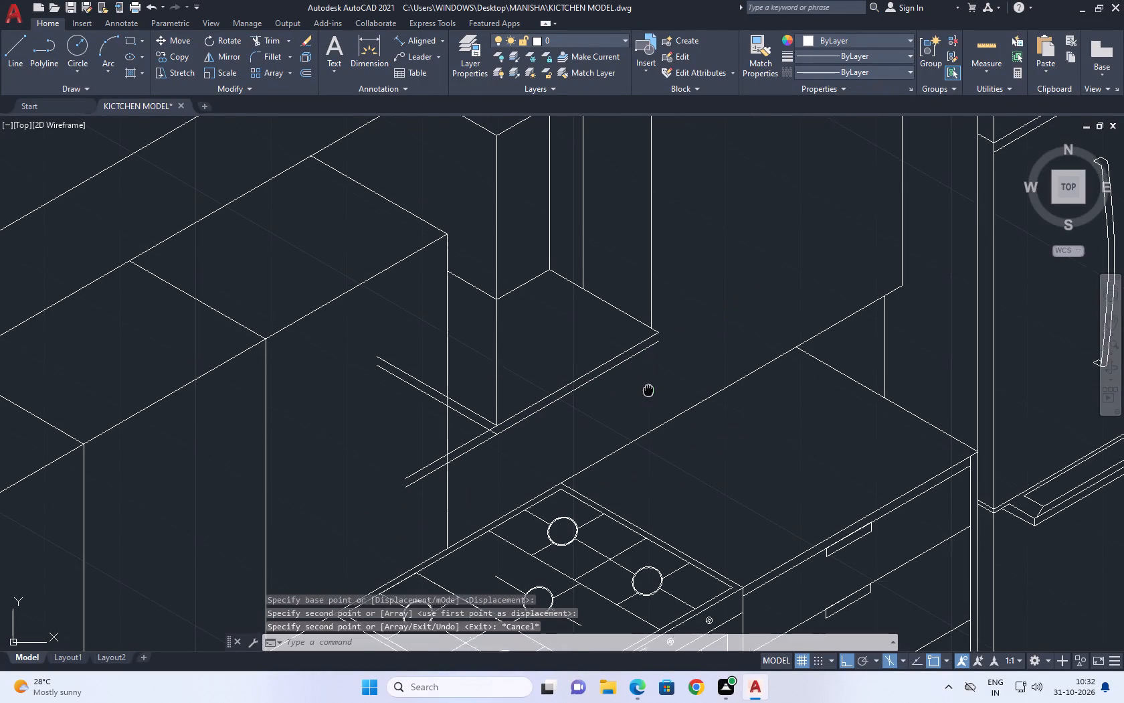
pyautogui.moveTo(648, 397); pyautogui.dragTo(648, 407, button='middle')
pyautogui.press('l')
pyautogui.press('space')
pyautogui.scroll(4, 692, 394)
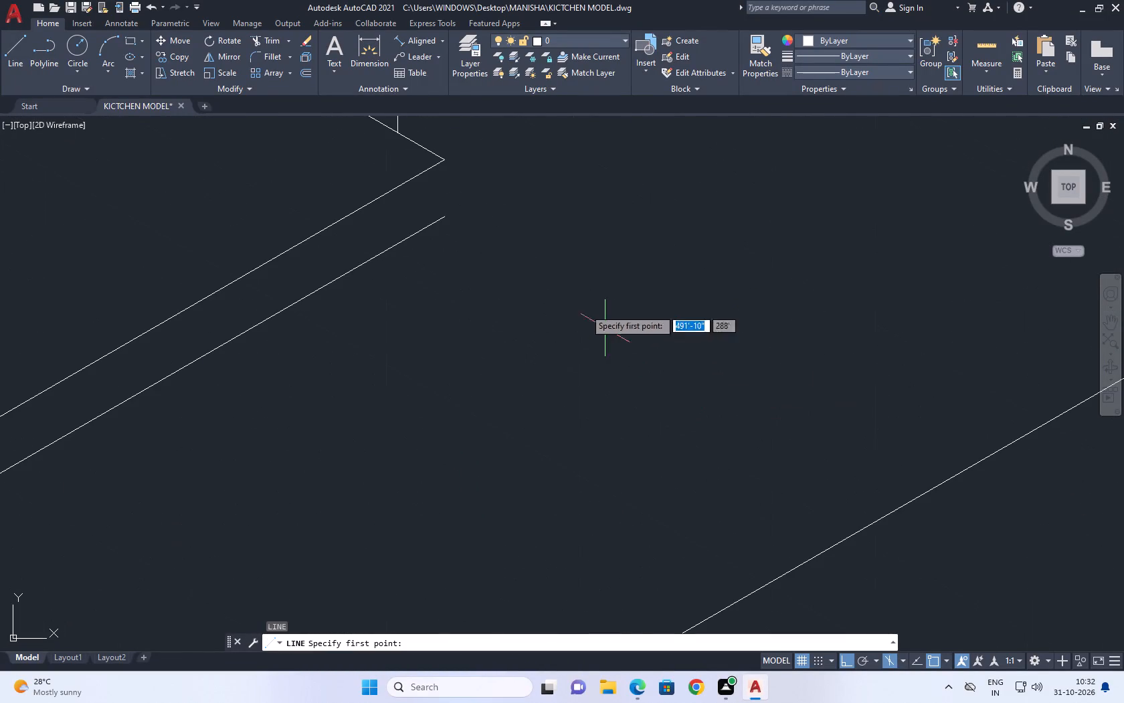
pyautogui.click(446, 161)
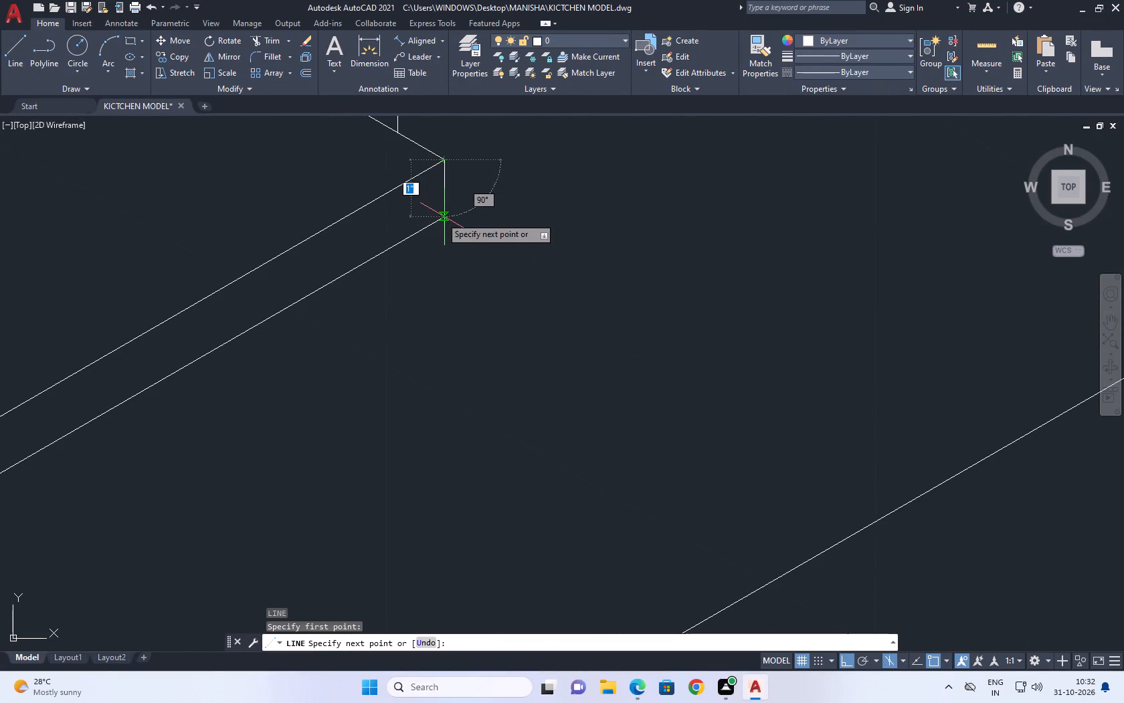
pyautogui.click(441, 217)
pyautogui.scroll(-5, 502, 275)
pyautogui.press('Escape')
# Draw a vertical line up from the hood base's lower front corner and stretch its top end to the upper corner.
pyautogui.scroll(-4, 472, 364)
pyautogui.moveTo(276, 512); pyautogui.dragTo(364, 477, button='middle')
pyautogui.scroll(1, 489, 409)
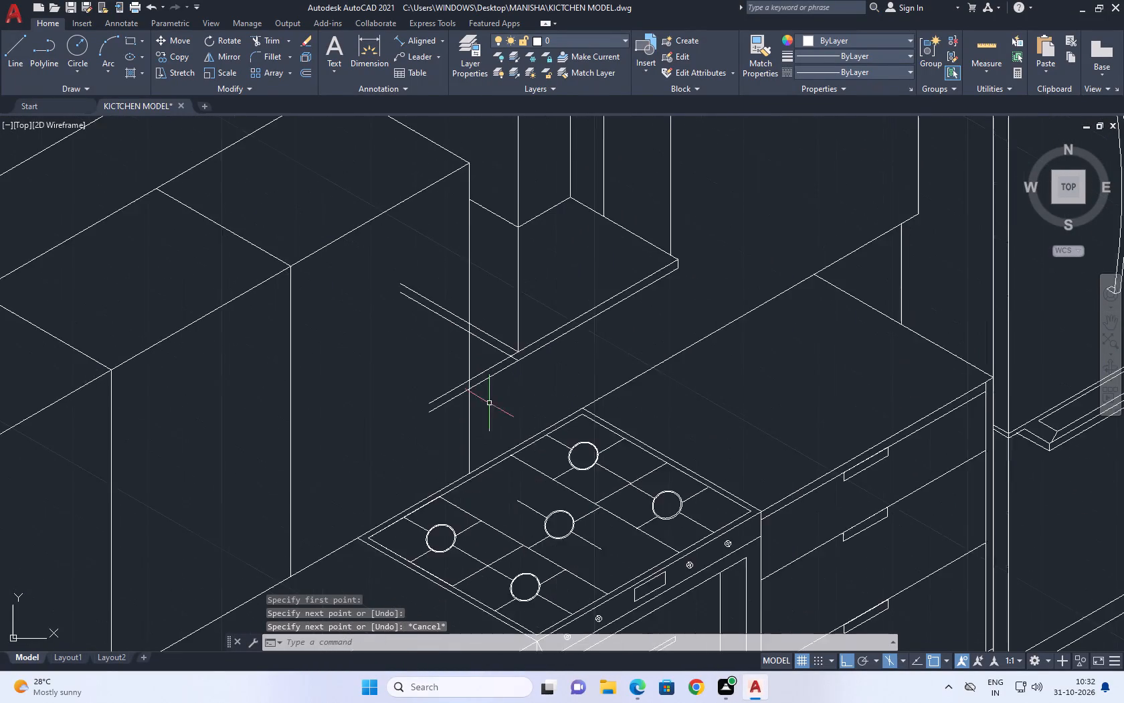
pyautogui.scroll(3, 489, 402)
pyautogui.moveTo(487, 343); pyautogui.dragTo(488, 398, button='middle')
pyautogui.write('L')
pyautogui.press('space')
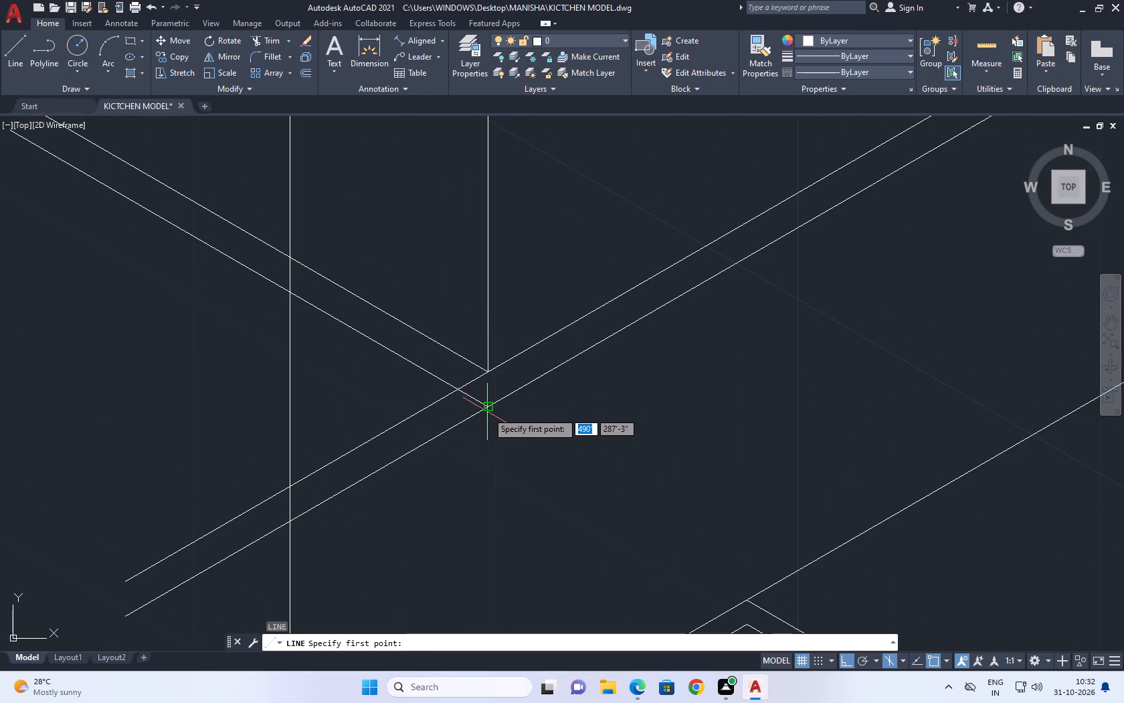
pyautogui.click(487, 412)
pyautogui.click(456, 277)
pyautogui.press('Escape')
pyautogui.click(467, 260)
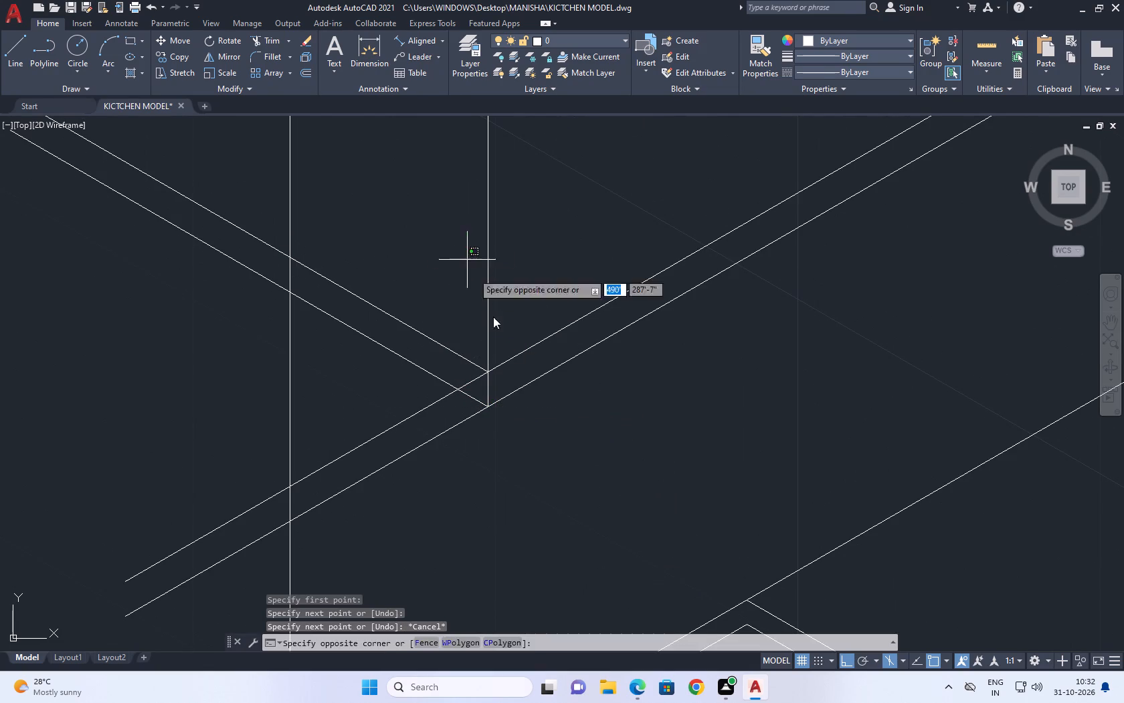
pyautogui.click(500, 363)
pyautogui.click(487, 307)
pyautogui.click(488, 297)
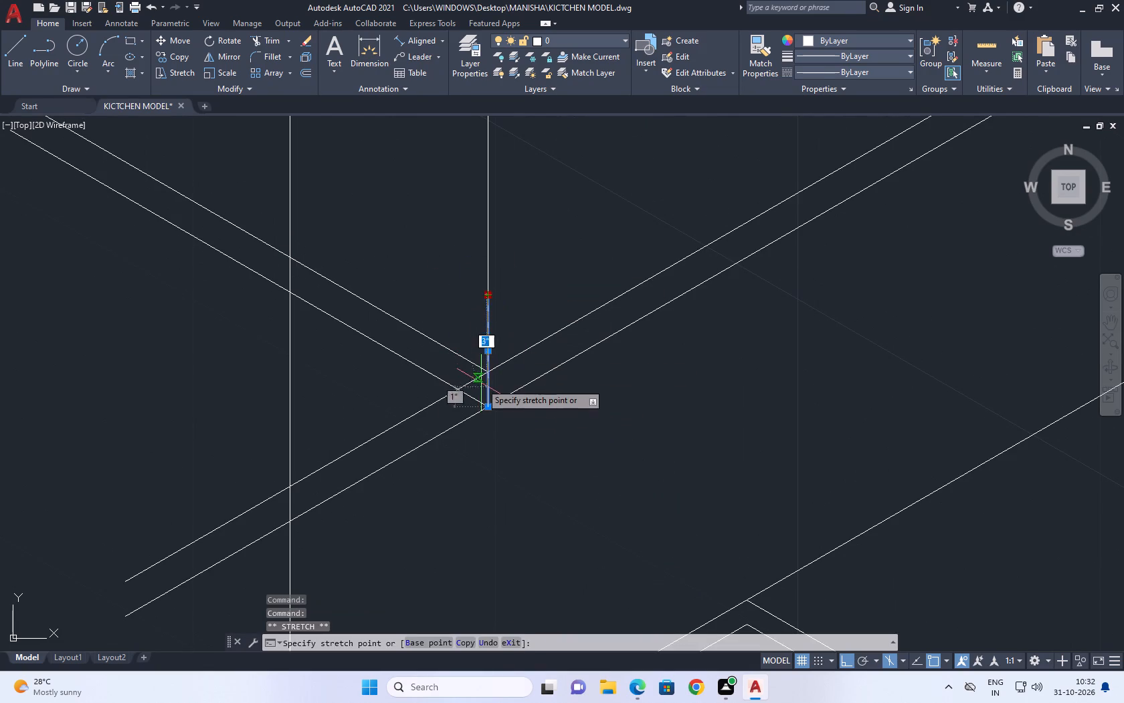
pyautogui.click(489, 372)
pyautogui.press('Escape')
# Trim the front lines' tails beyond the base's front corner and the 150° lines where they overlap the adjacent wall cabinet.
pyautogui.scroll(-3, 523, 394)
pyautogui.moveTo(537, 395); pyautogui.dragTo(553, 401, button='middle')
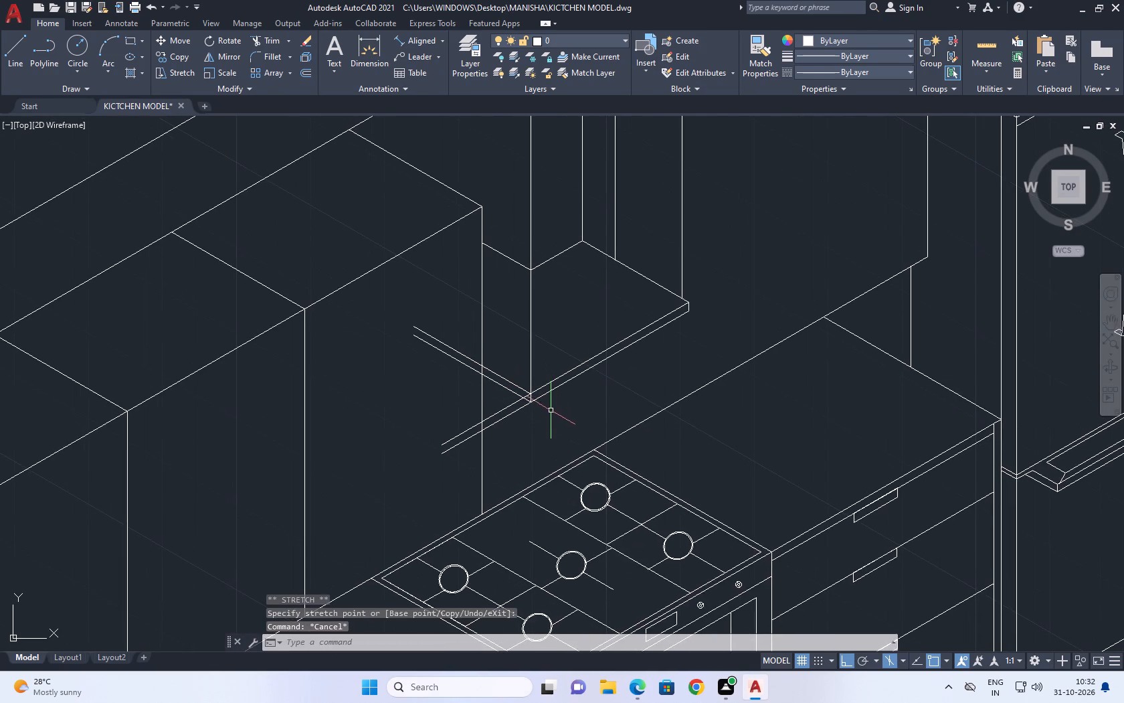
pyautogui.press('t')
pyautogui.press('r')
pyautogui.press('space')
pyautogui.scroll(2, 533, 410)
pyautogui.click(480, 393)
pyautogui.click(498, 469)
pyautogui.click(394, 502)
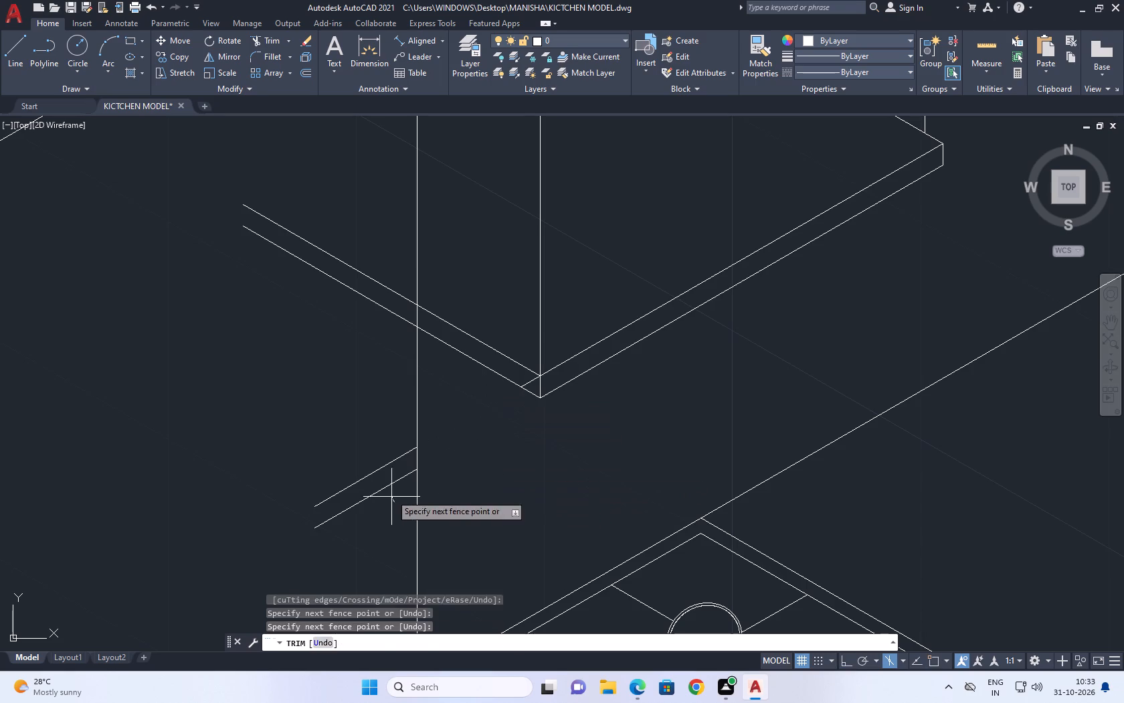
pyautogui.click(367, 425)
pyautogui.scroll(2, 546, 377)
pyautogui.click(495, 384)
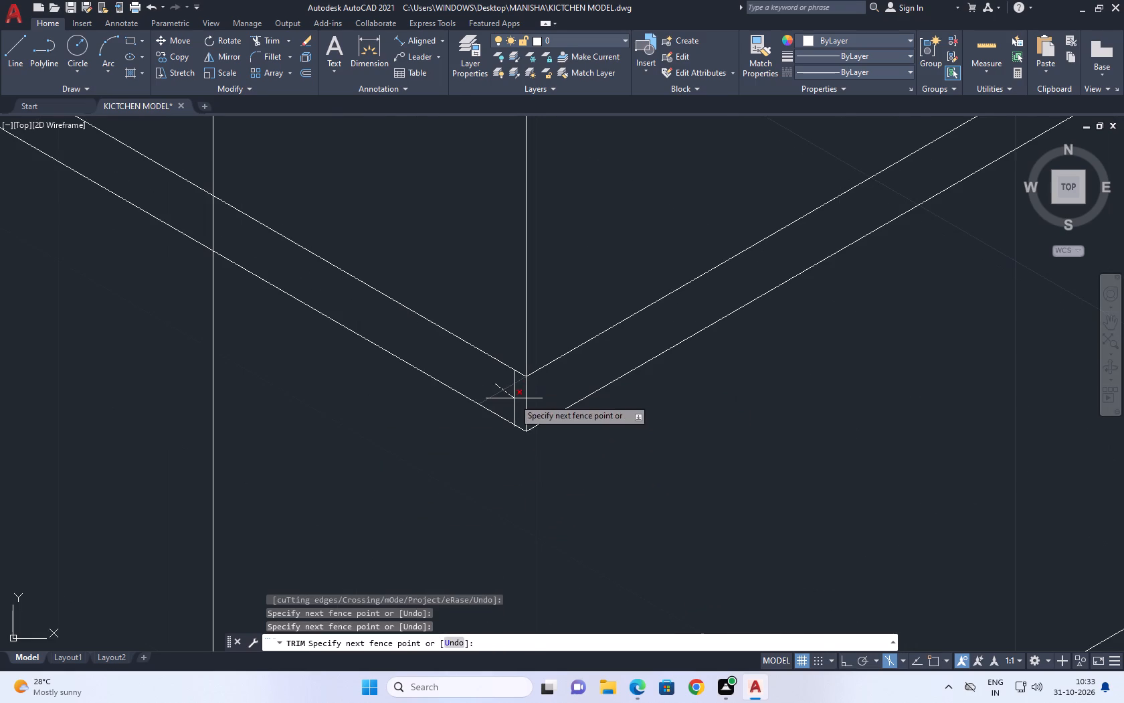
pyautogui.click(514, 398)
pyautogui.scroll(-3, 579, 390)
pyautogui.moveTo(440, 347); pyautogui.dragTo(493, 410, button='middle')
pyautogui.click(498, 334)
pyautogui.click(438, 463)
pyautogui.scroll(-2, 577, 393)
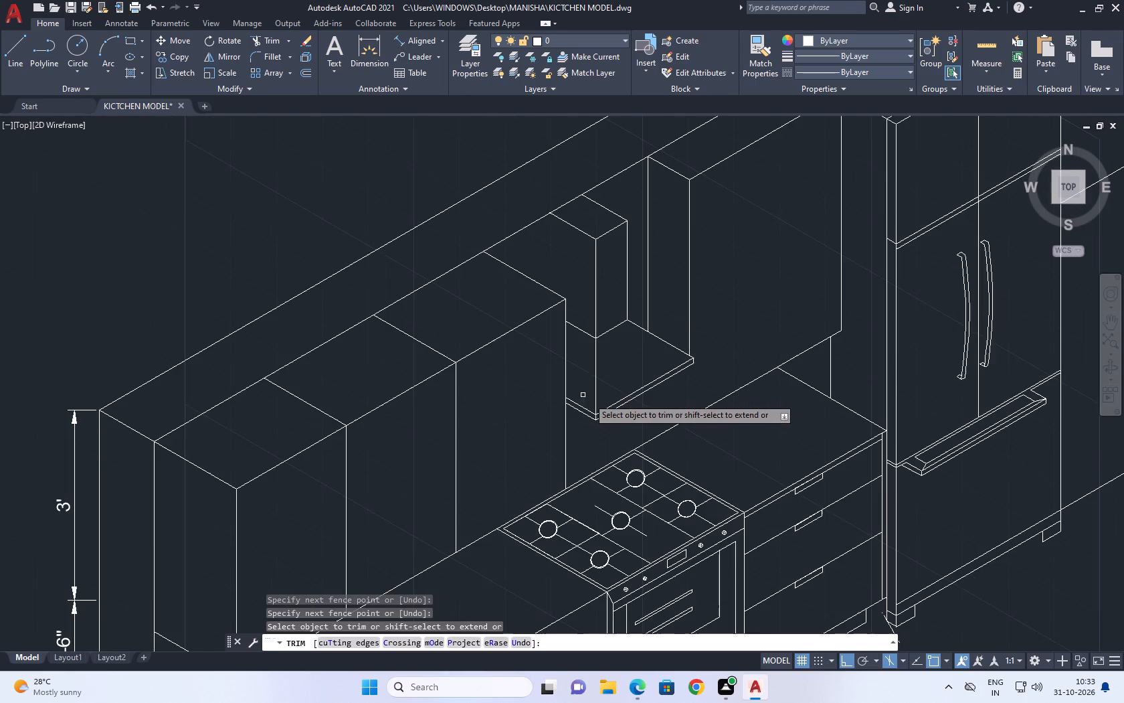
pyautogui.press('Escape')
# Draw a vertical line about 1'-9" long down from the chimney top's back corner nearer the left-hand wall cabinets.
pyautogui.moveTo(690, 334); pyautogui.dragTo(668, 386, button='middle')
pyautogui.moveTo(550, 304); pyautogui.dragTo(565, 346, button='middle')
pyautogui.press('l')
pyautogui.press('space')
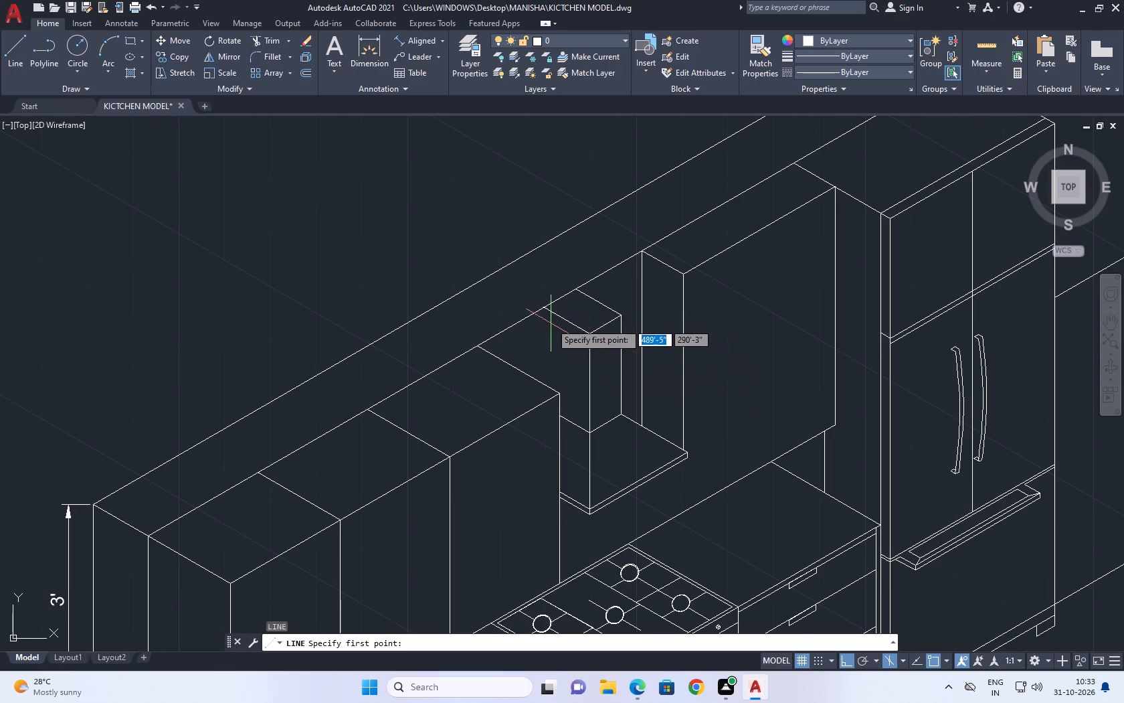
pyautogui.scroll(1, 551, 317)
pyautogui.click(543, 306)
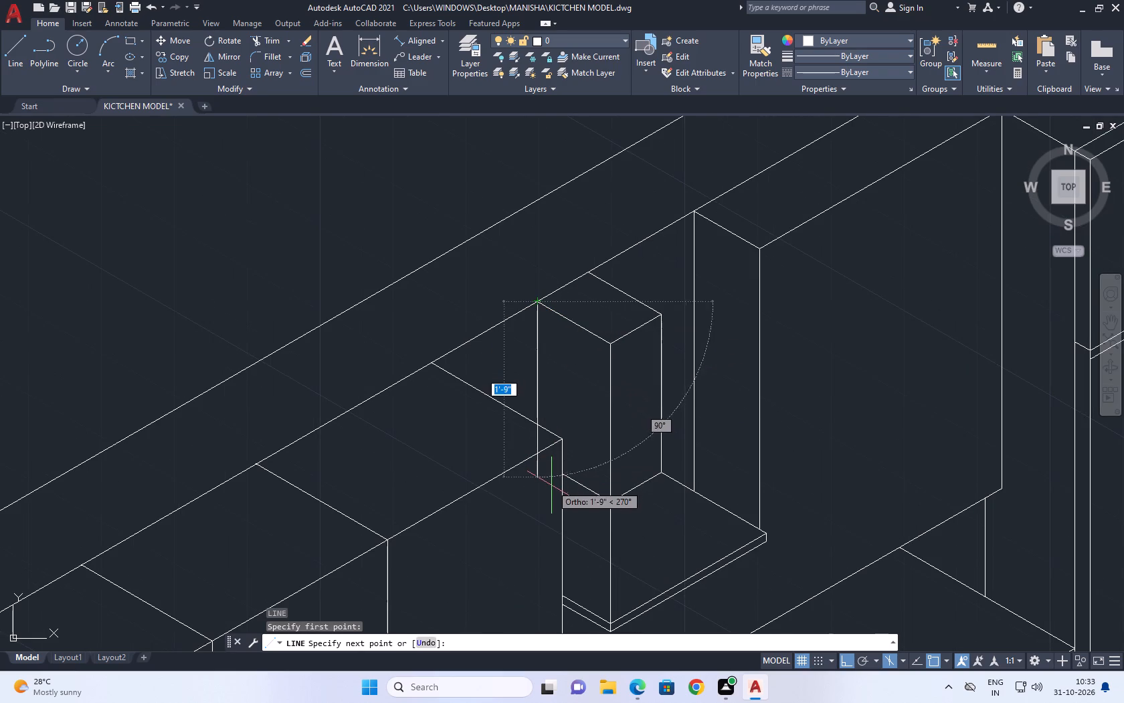
pyautogui.click(551, 488)
pyautogui.press('Escape')
# Trim the new vertical line's tail where it passes below the adjacent wall cabinet's top edge.
pyautogui.write('TR')
pyautogui.press('space')
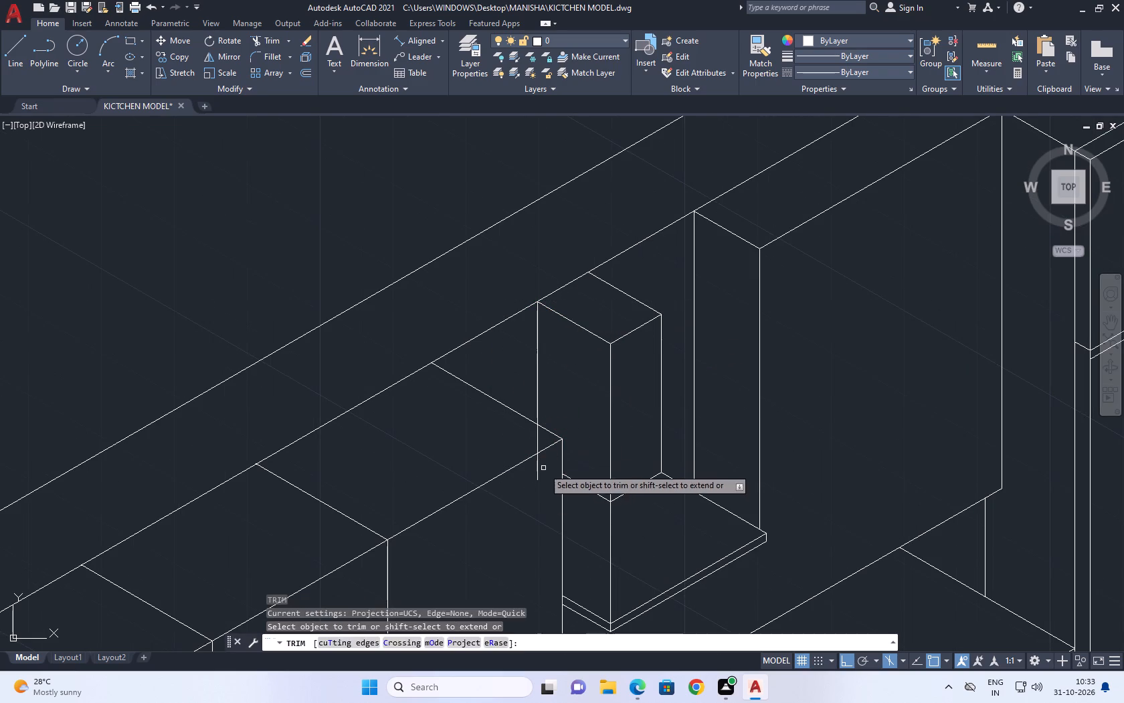
pyautogui.click(543, 470)
pyautogui.click(525, 475)
pyautogui.click(538, 445)
pyautogui.press('Escape')
pyautogui.scroll(-2, 594, 419)
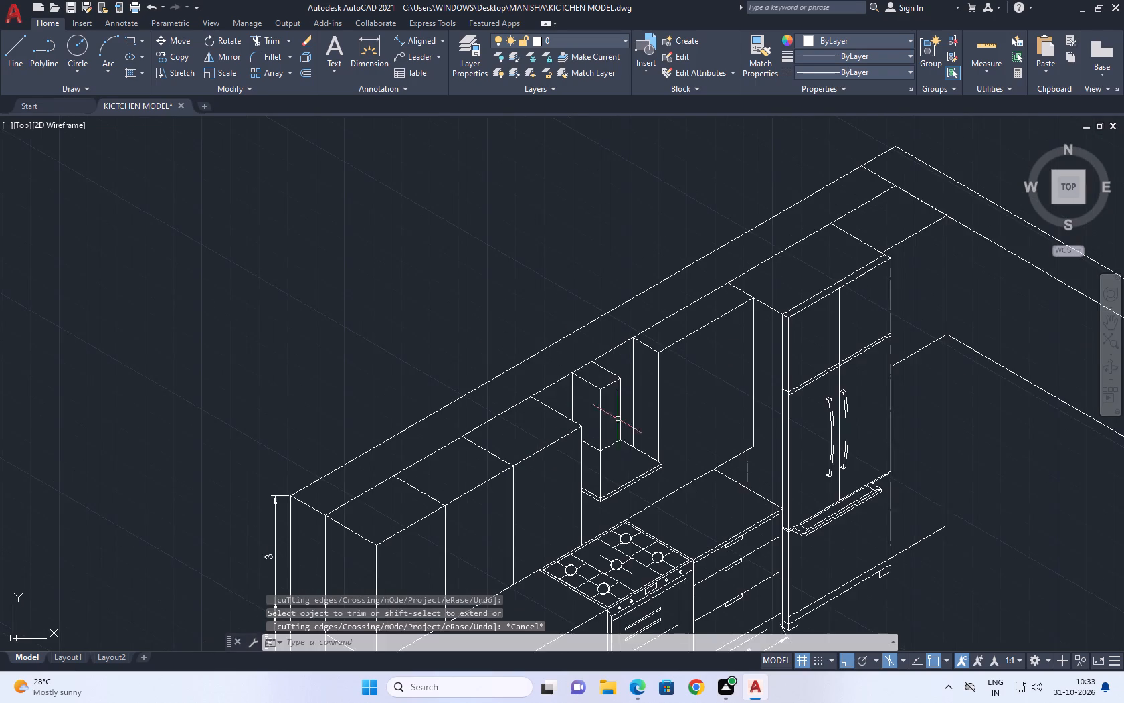
# Move the chimney's top, front vertical edges and the hood base lines together about 2" towards the wall along 150°.
pyautogui.moveTo(739, 365); pyautogui.dragTo(529, 276, button='middle')
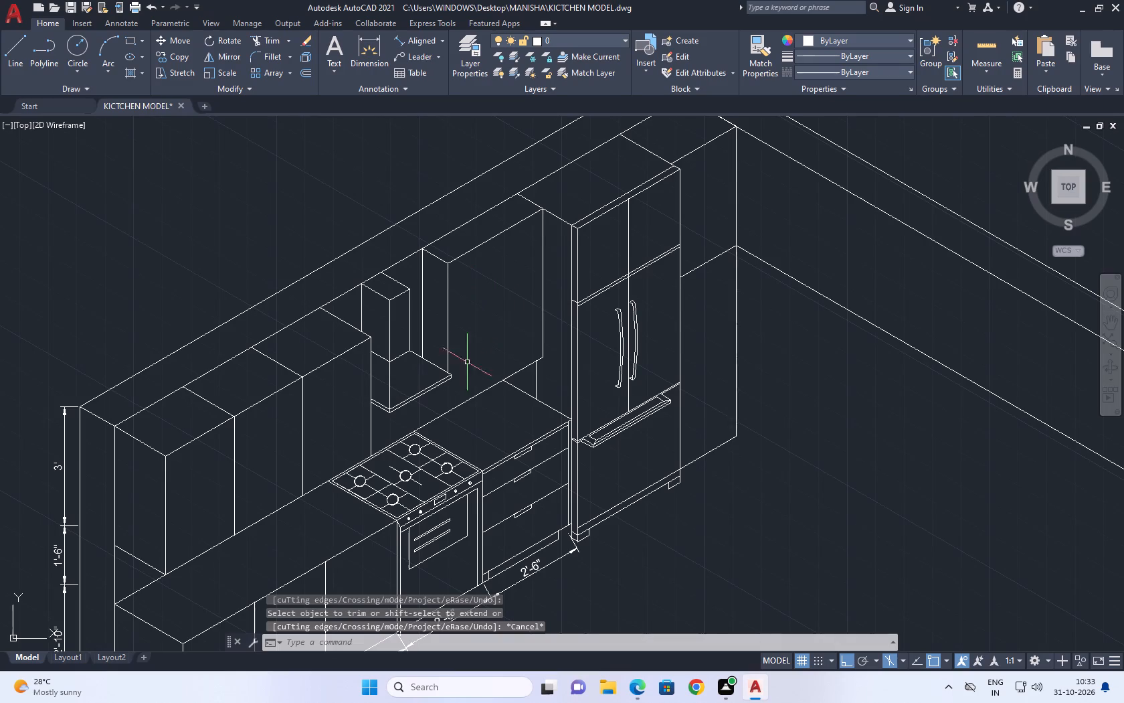
pyautogui.moveTo(412, 319); pyautogui.dragTo(420, 341, button='middle')
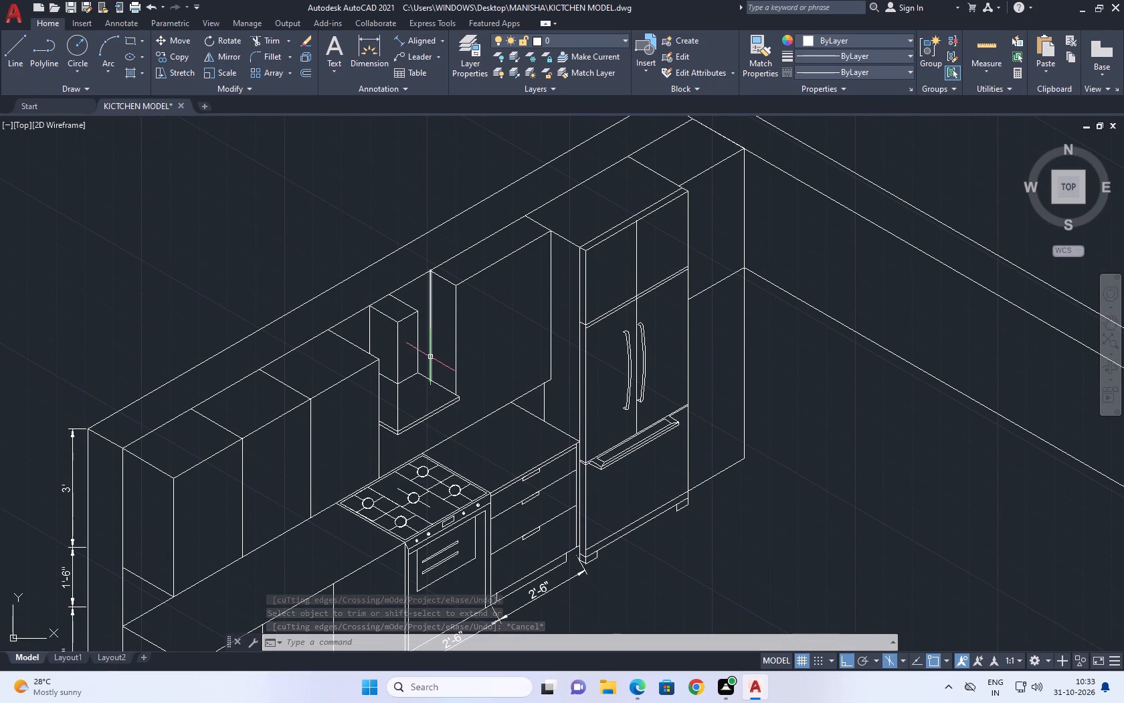
pyautogui.scroll(1, 417, 319)
pyautogui.click(424, 295)
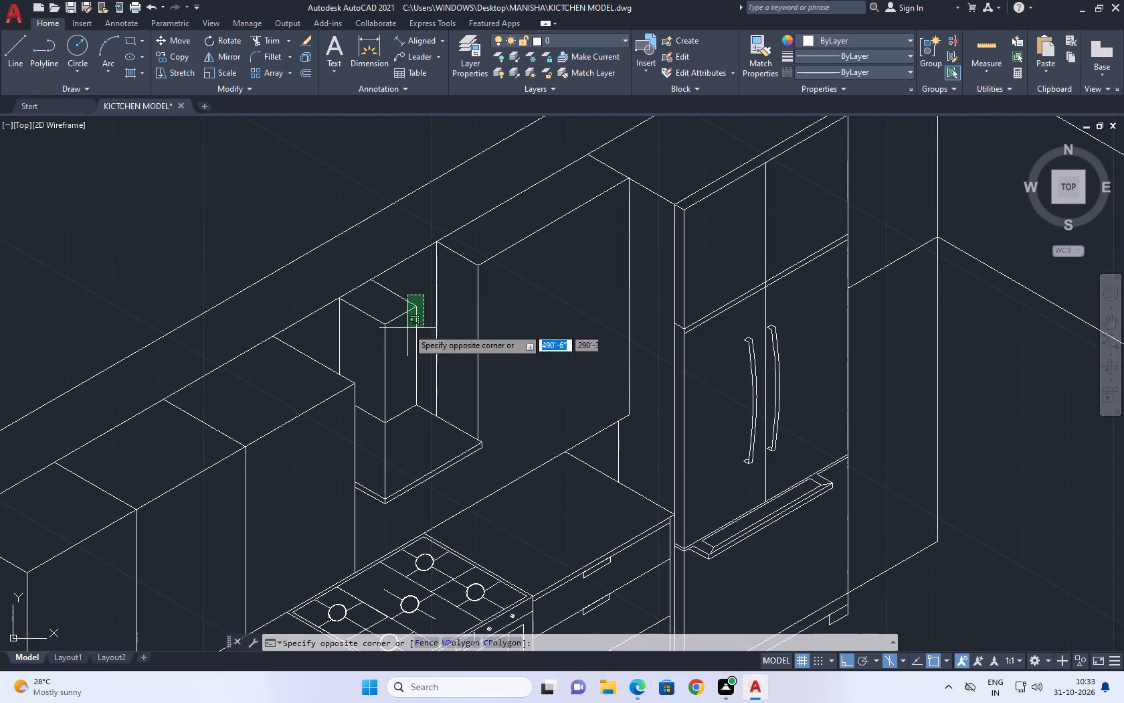
pyautogui.click(378, 370)
pyautogui.scroll(2, 424, 482)
pyautogui.moveTo(442, 507); pyautogui.dragTo(417, 474)
pyautogui.click(352, 376)
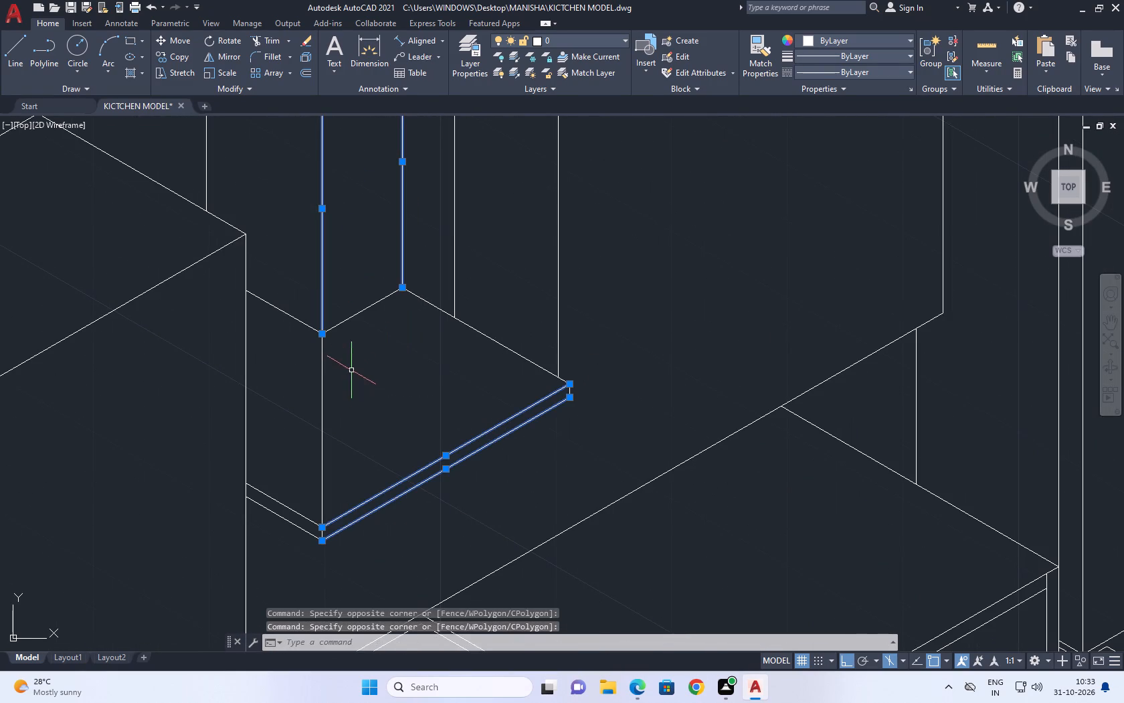
pyautogui.click(351, 339)
pyautogui.click(340, 292)
pyautogui.moveTo(368, 406); pyautogui.dragTo(353, 416)
pyautogui.click(319, 459)
pyautogui.click(302, 524)
pyautogui.click(283, 481)
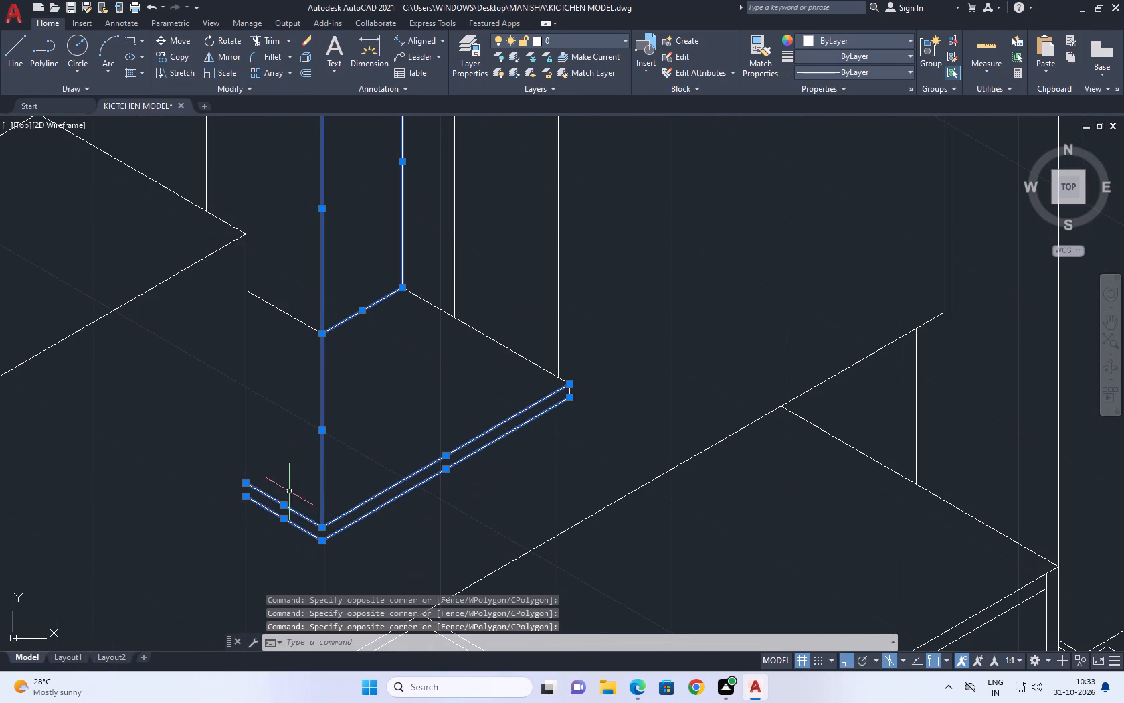
pyautogui.click(289, 347)
pyautogui.click(277, 277)
pyautogui.click(503, 311)
pyautogui.click(488, 356)
pyautogui.moveTo(427, 289); pyautogui.dragTo(444, 319, button='middle')
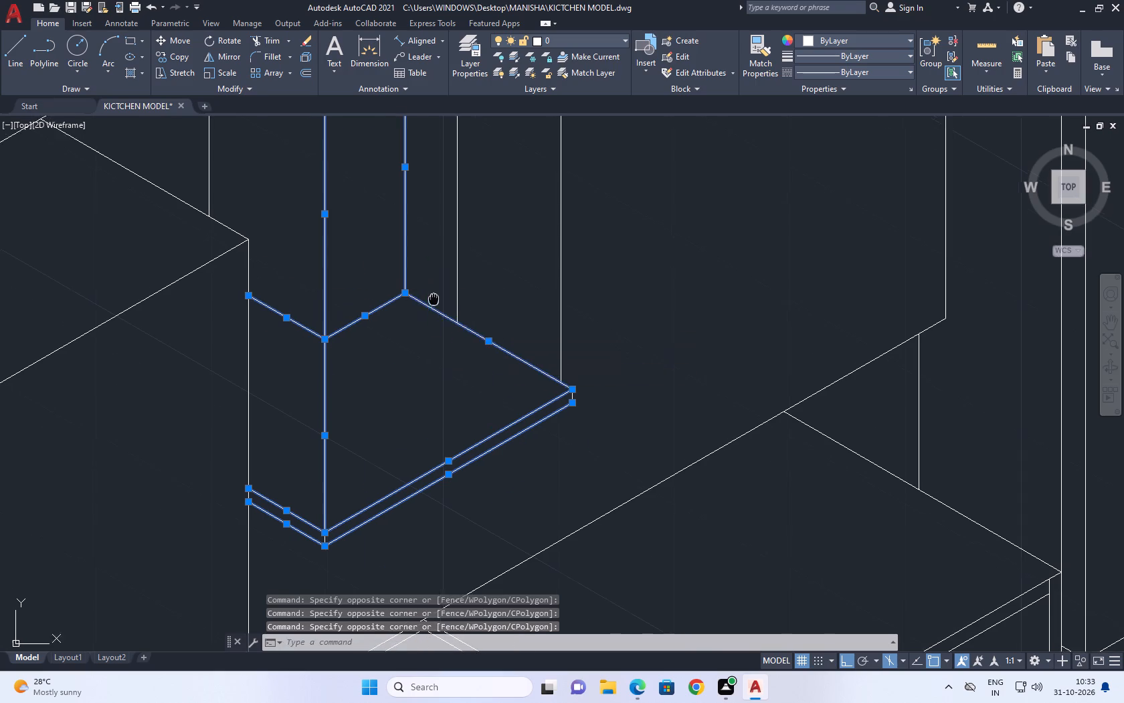
pyautogui.moveTo(444, 319); pyautogui.dragTo(523, 416, button='middle')
pyautogui.scroll(-2, 548, 413)
pyautogui.moveTo(502, 358); pyautogui.dragTo(507, 364, button='middle')
pyautogui.scroll(1, 480, 347)
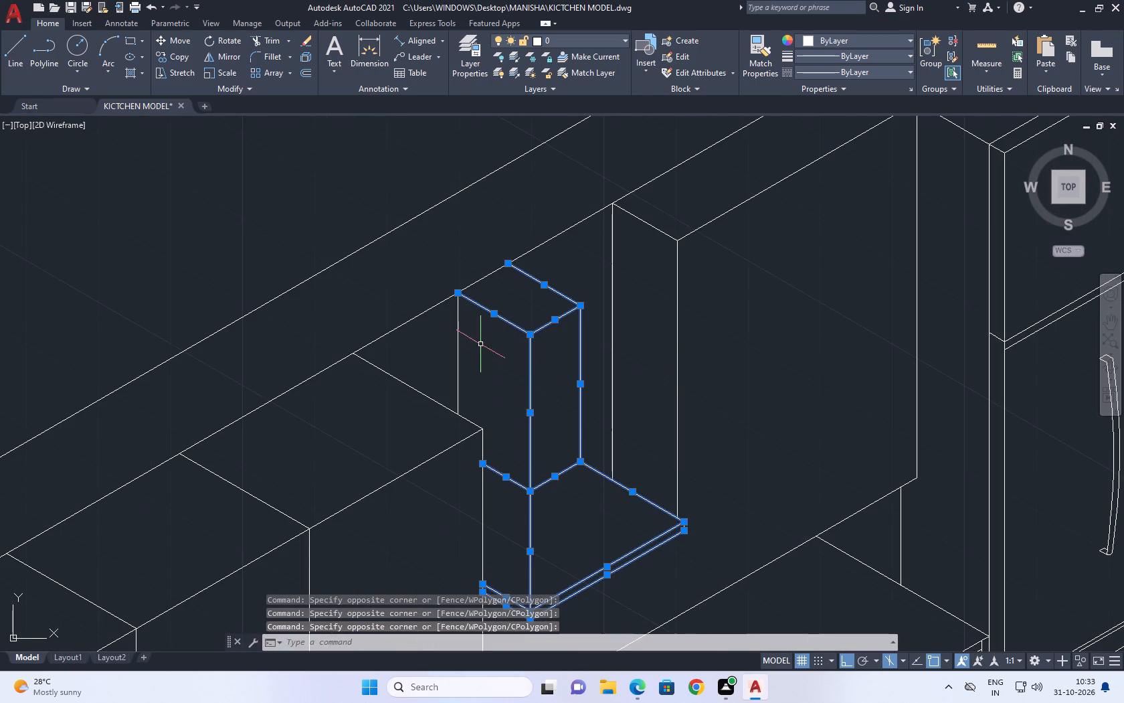
pyautogui.write('M')
pyautogui.press('space')
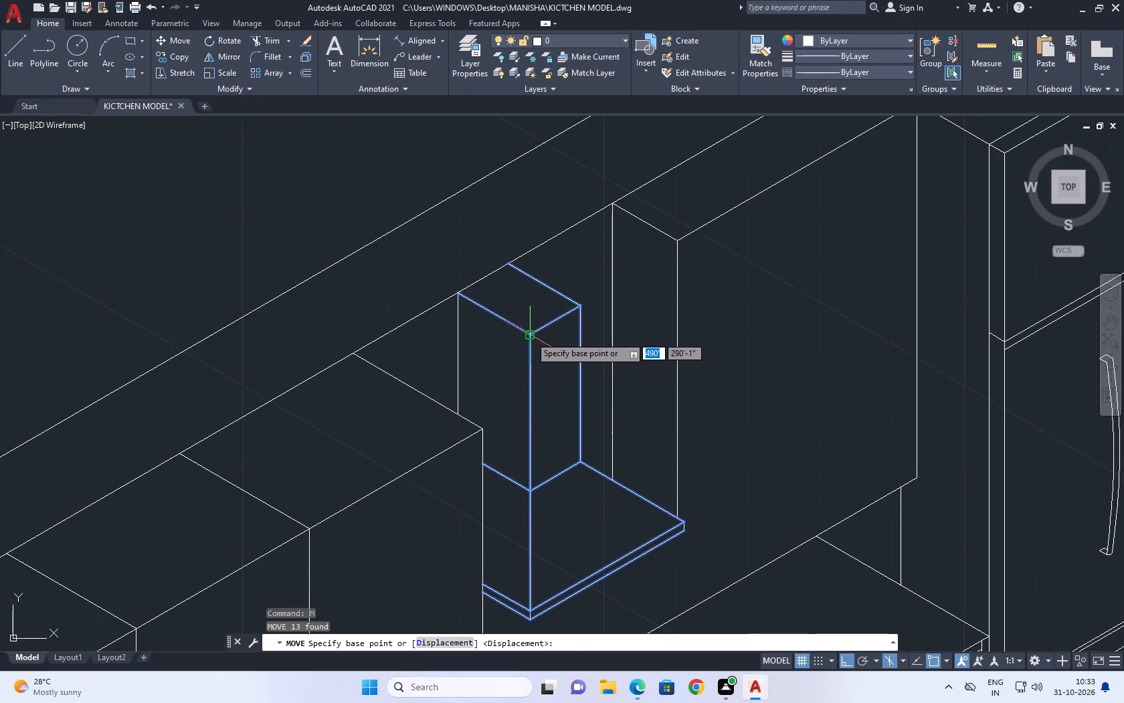
pyautogui.click(530, 336)
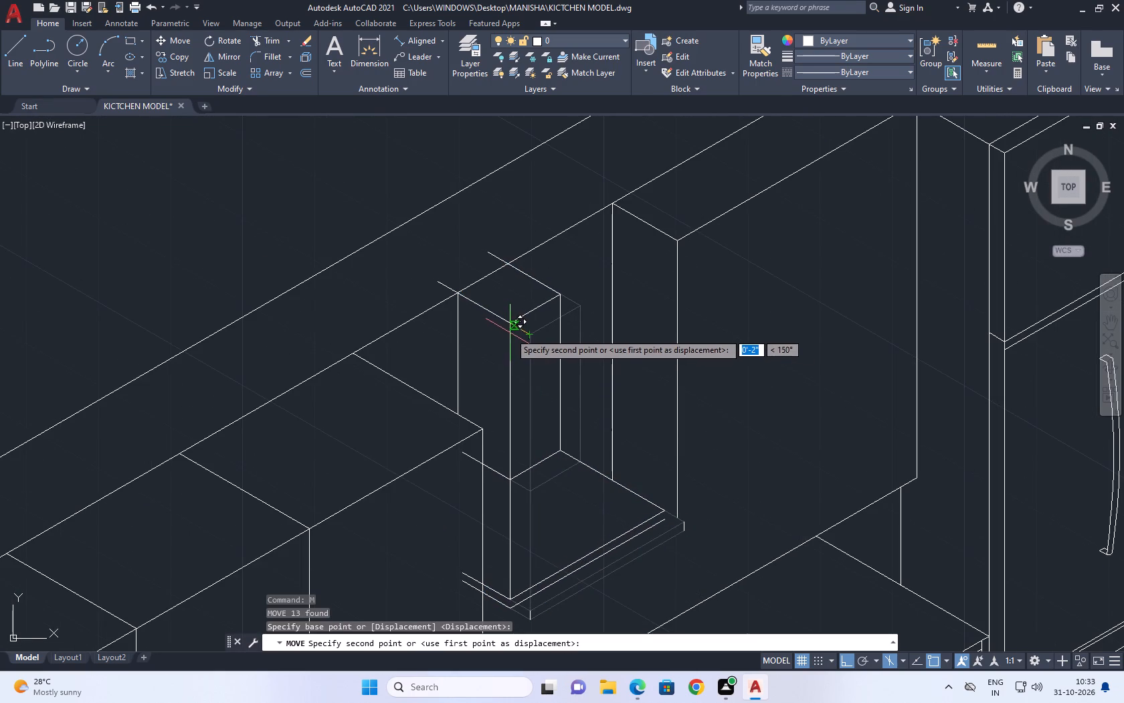
pyautogui.click(510, 333)
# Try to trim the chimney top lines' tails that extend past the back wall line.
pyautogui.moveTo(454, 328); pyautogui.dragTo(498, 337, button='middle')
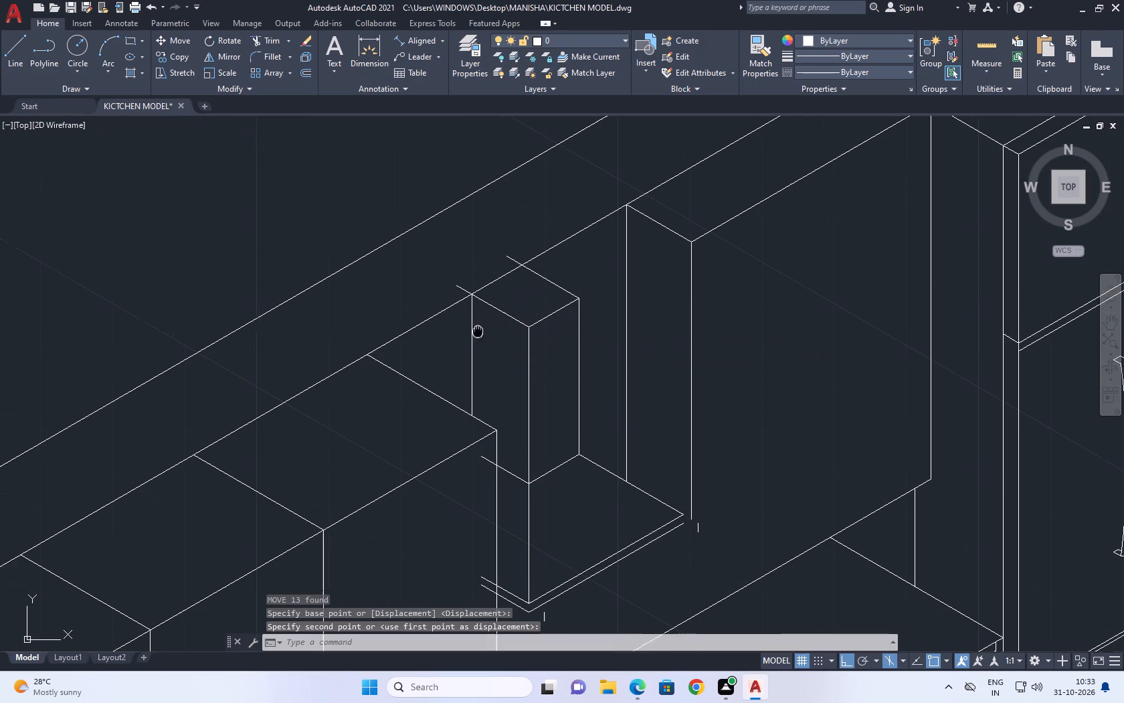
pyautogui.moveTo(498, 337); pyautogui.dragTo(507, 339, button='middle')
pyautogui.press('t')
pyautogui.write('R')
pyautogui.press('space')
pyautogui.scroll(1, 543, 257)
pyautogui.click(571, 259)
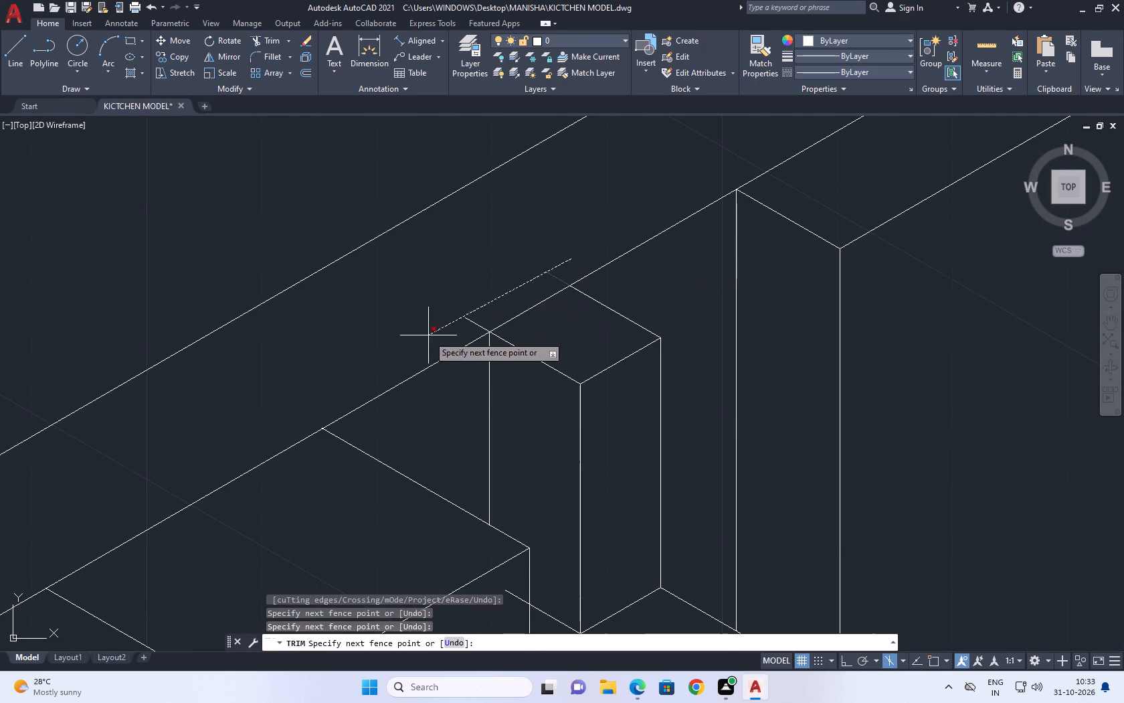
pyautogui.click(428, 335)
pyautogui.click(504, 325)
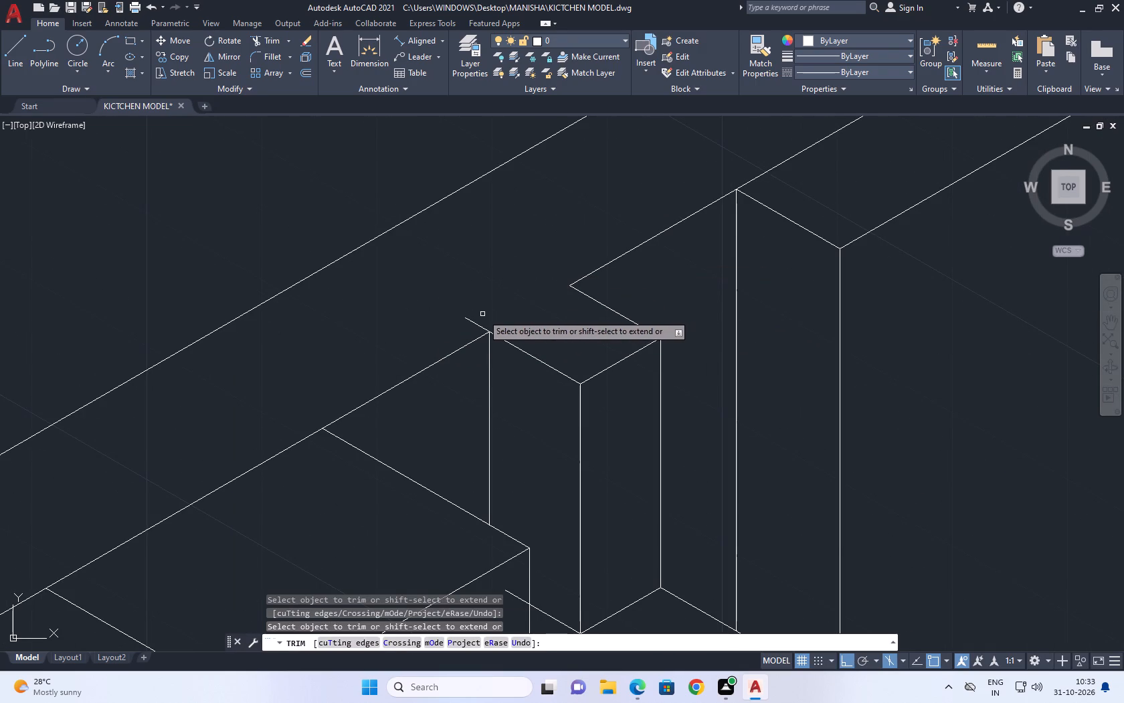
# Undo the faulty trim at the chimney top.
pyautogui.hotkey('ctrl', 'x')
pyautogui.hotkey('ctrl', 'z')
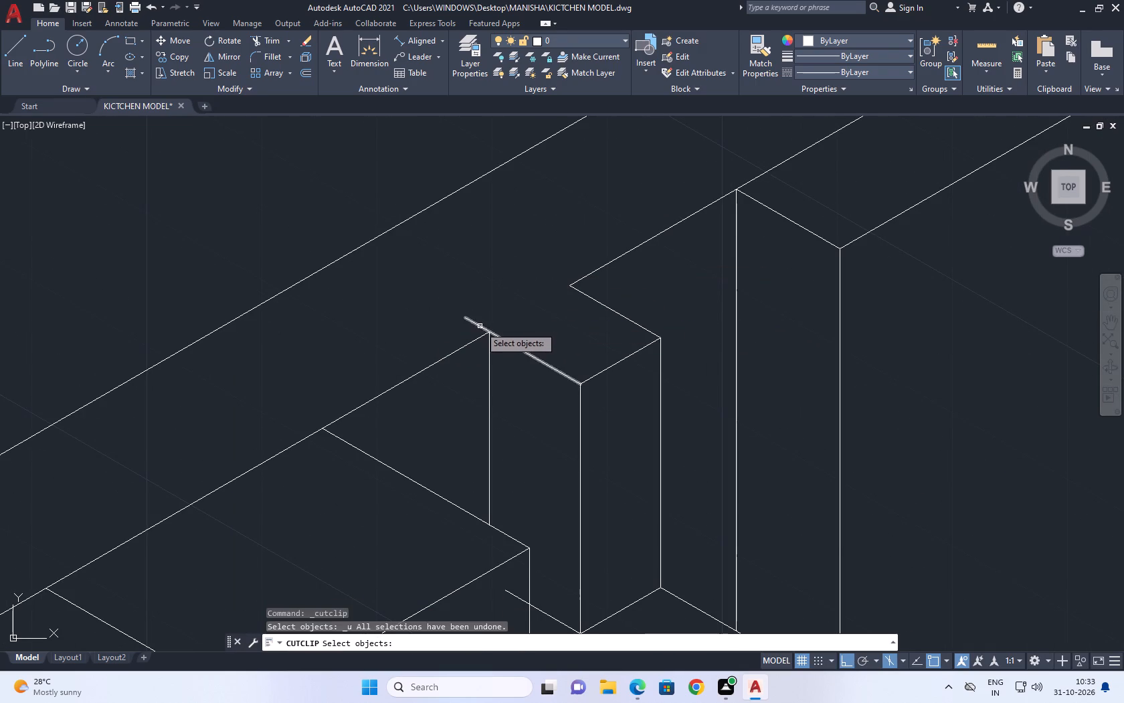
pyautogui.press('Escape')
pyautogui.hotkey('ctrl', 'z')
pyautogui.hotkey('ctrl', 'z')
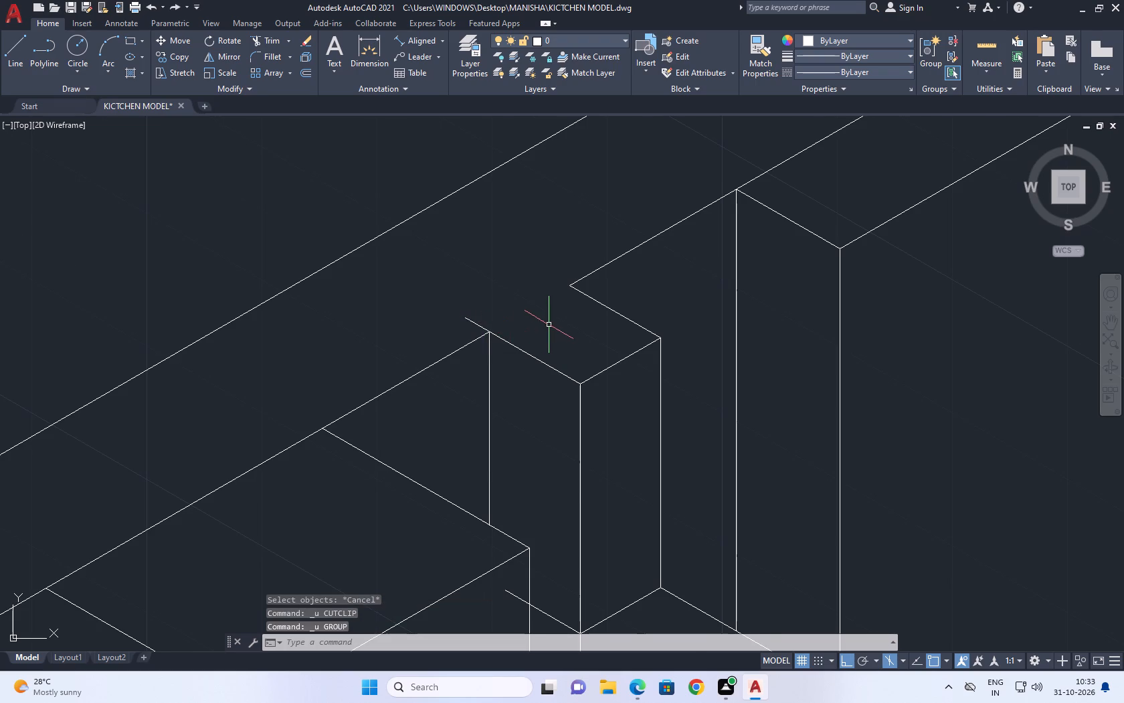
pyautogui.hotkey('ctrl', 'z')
# Trim the tails of both 150° chimney top lines where they extend past the back wall line.
pyautogui.write('TR')
pyautogui.press('space')
pyautogui.scroll(1, 514, 322)
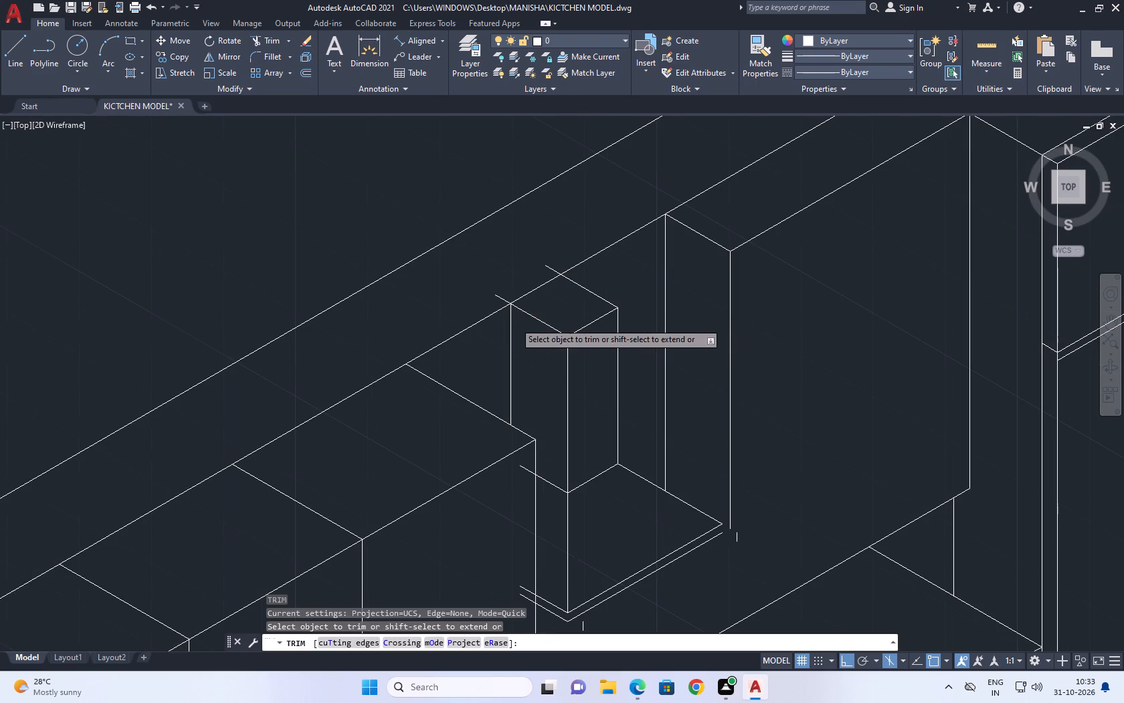
pyautogui.scroll(2, 514, 322)
pyautogui.moveTo(587, 226); pyautogui.dragTo(600, 364, button='middle')
pyautogui.click(708, 216)
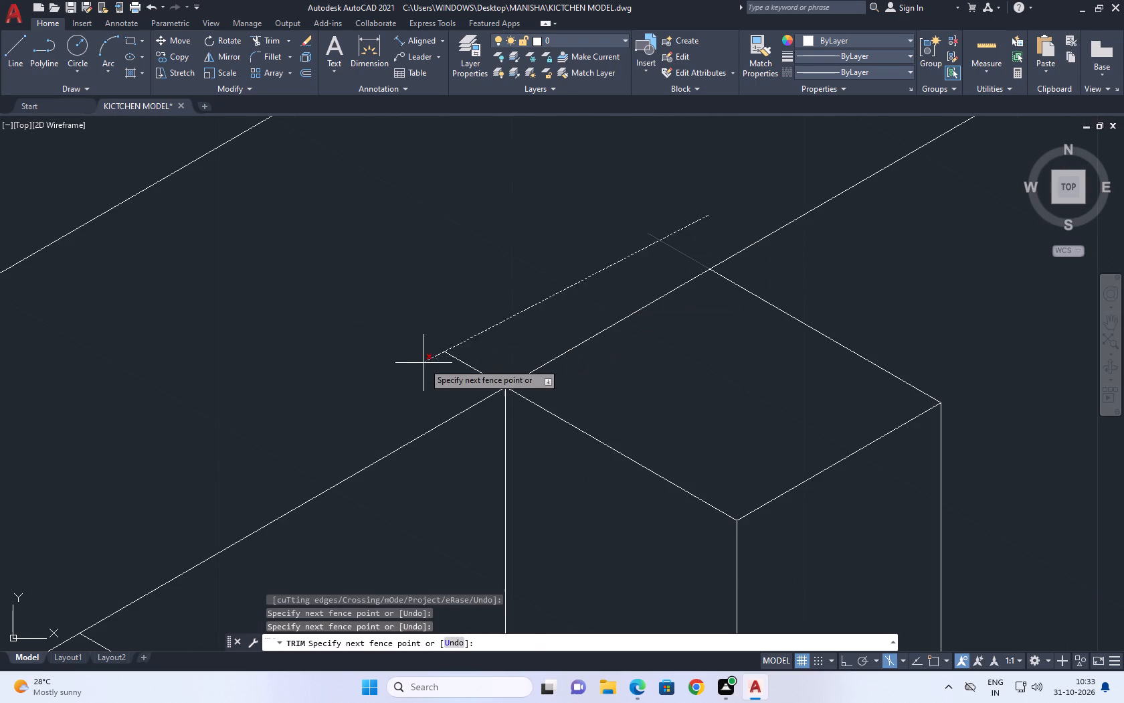
pyautogui.click(426, 380)
# Remove the two stray short vertical lines beside the hood base's front corners with Trim.
pyautogui.scroll(-7, 524, 280)
pyautogui.scroll(5, 602, 368)
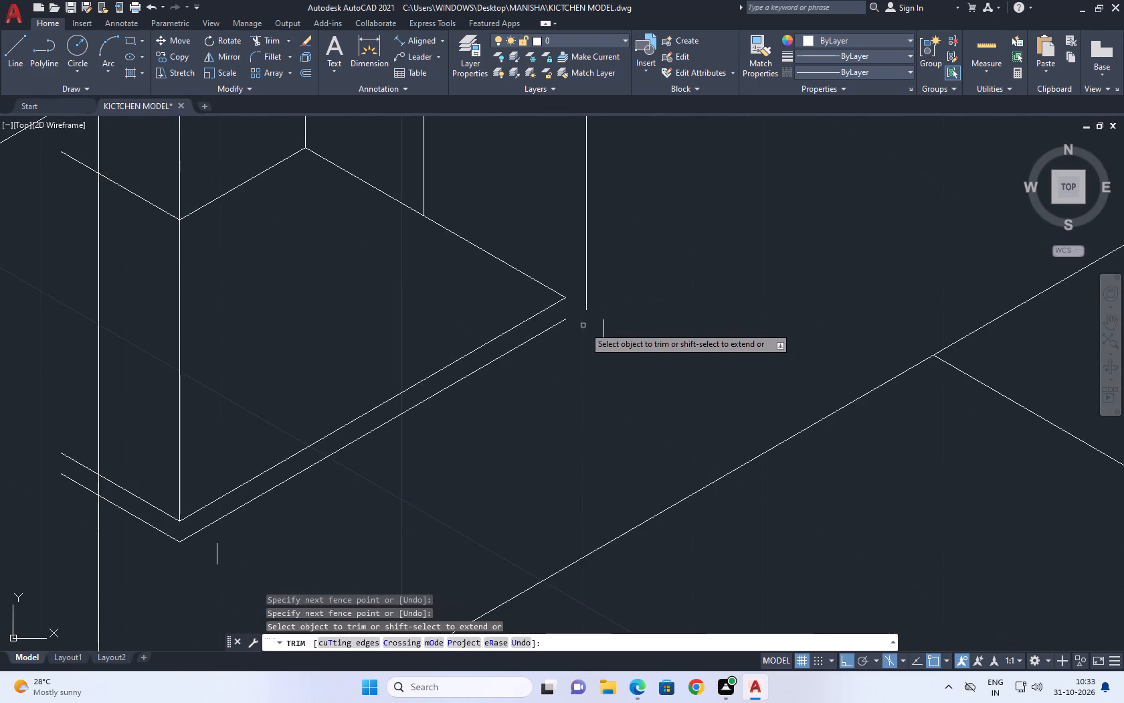
pyautogui.click(591, 328)
pyautogui.click(675, 322)
pyautogui.scroll(-3, 571, 323)
pyautogui.scroll(4, 500, 401)
pyautogui.click(482, 338)
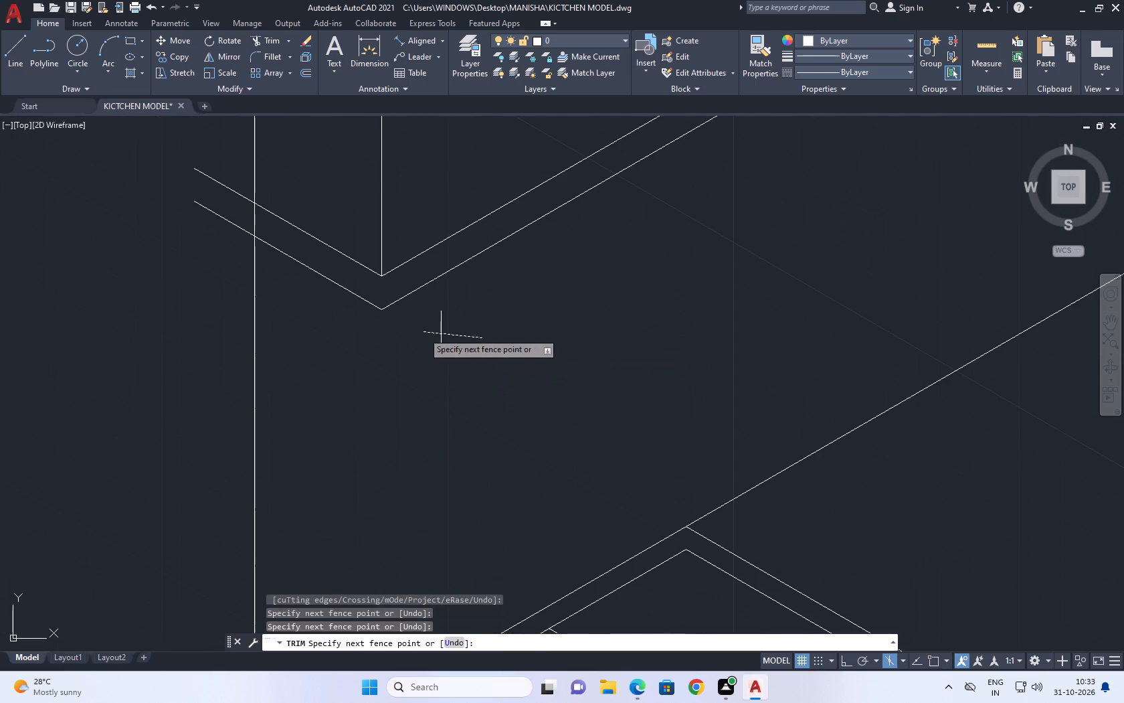
pyautogui.click(423, 332)
# Trim the three 150° hood lines where they overlap the adjacent wall cabinet.
pyautogui.scroll(-3, 517, 355)
pyautogui.scroll(2, 429, 321)
pyautogui.click(509, 289)
pyautogui.moveTo(512, 394); pyautogui.dragTo(514, 400)
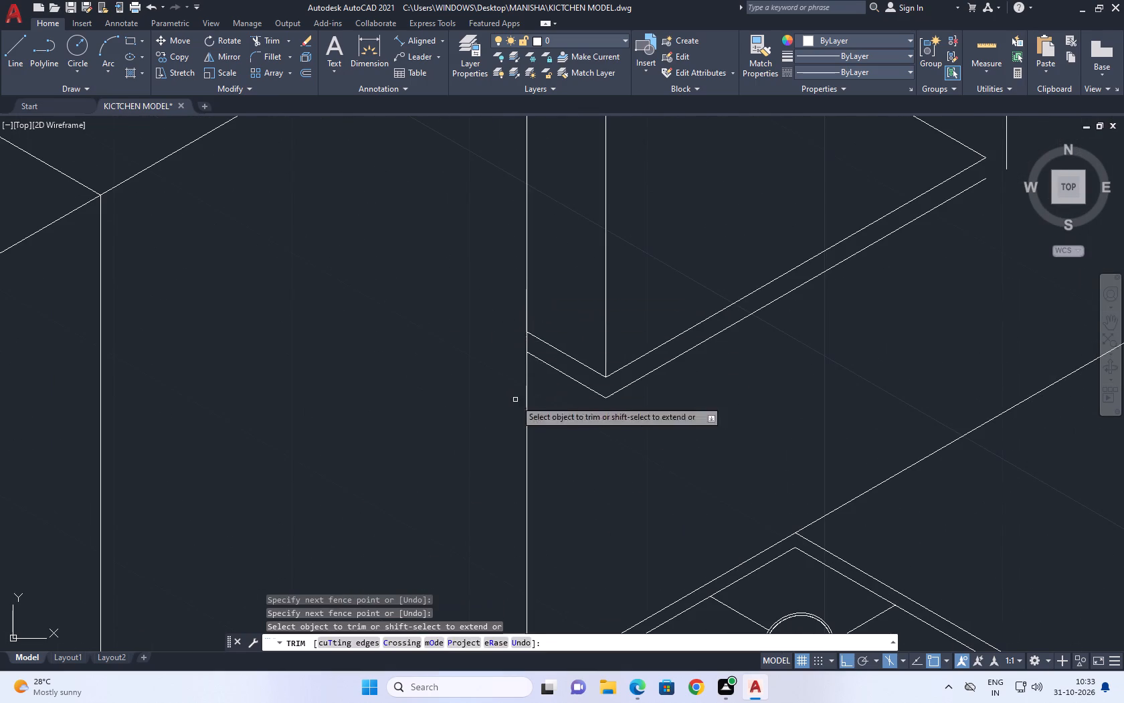
pyautogui.scroll(-5, 515, 331)
pyautogui.scroll(3, 524, 266)
pyautogui.click(494, 327)
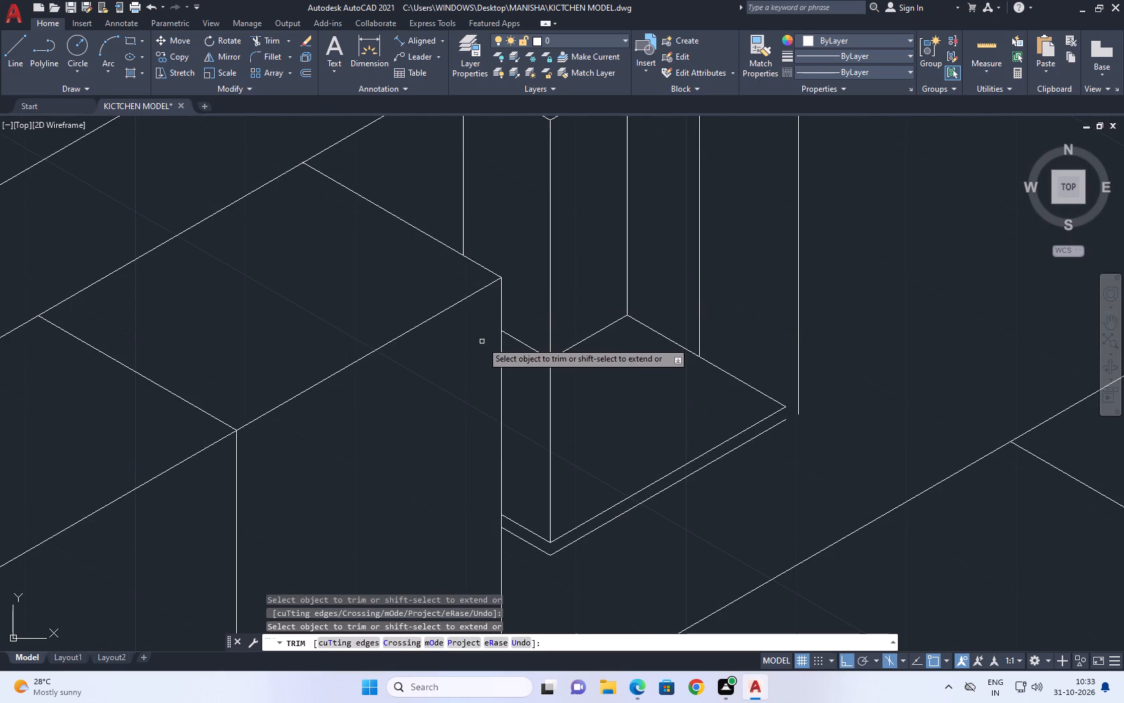
pyautogui.rightClick(479, 339)
pyautogui.click(527, 357)
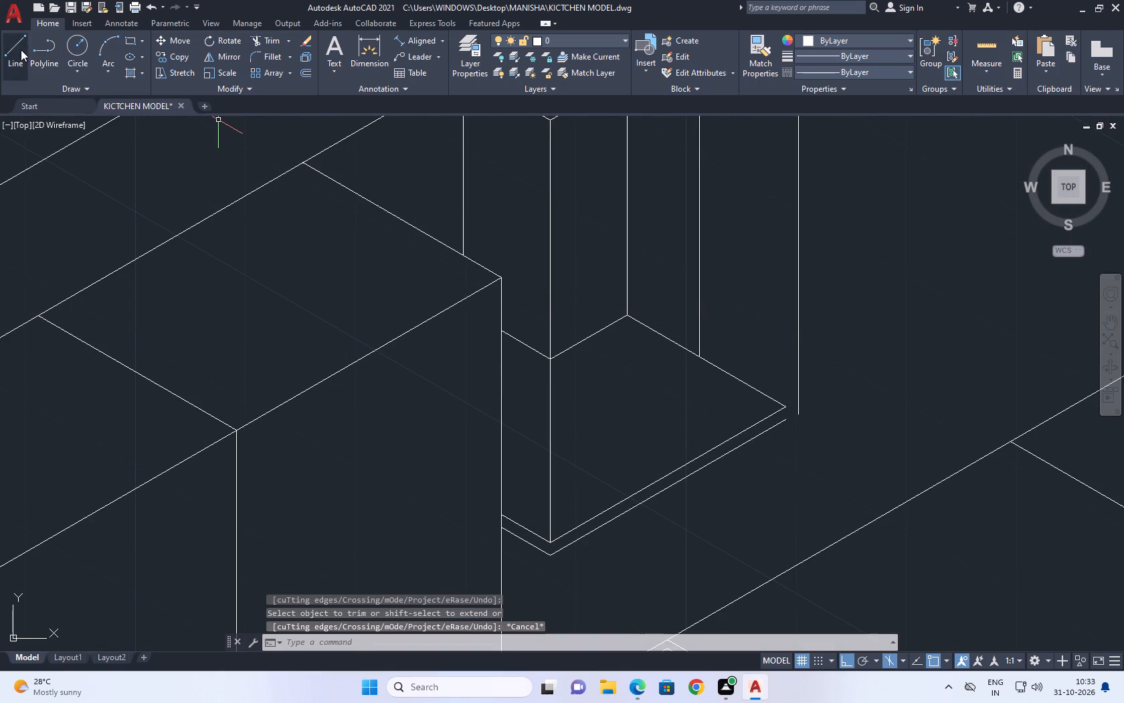
# Draw a vertical line joining the hood base's two parallel front lines at the end nearer the tall cabinet.
pyautogui.click(19, 50)
pyautogui.scroll(2, 791, 415)
pyautogui.click(776, 398)
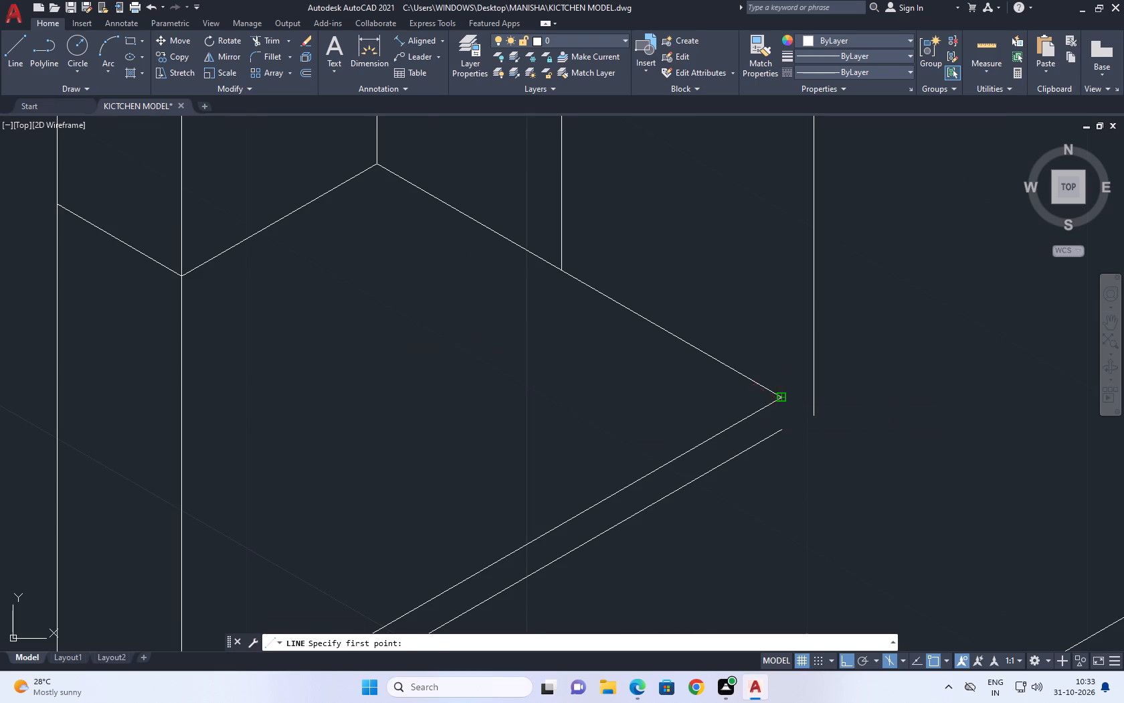
pyautogui.moveTo(781, 427); pyautogui.dragTo(787, 428)
pyautogui.rightClick(774, 332)
pyautogui.click(823, 351)
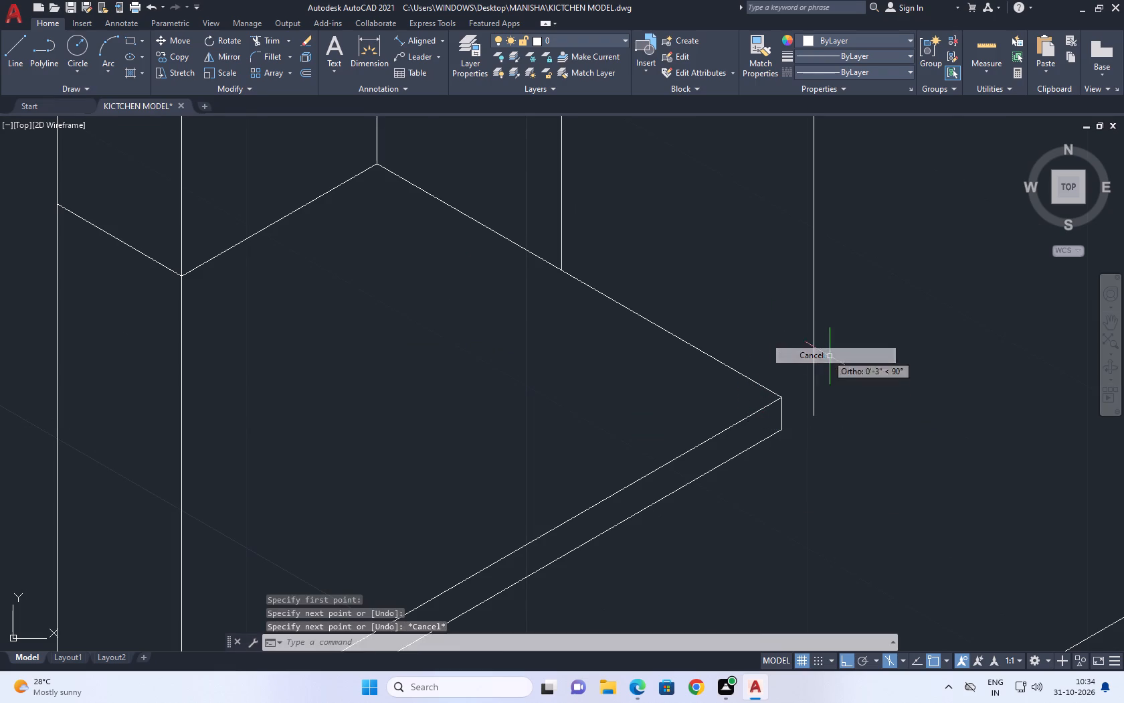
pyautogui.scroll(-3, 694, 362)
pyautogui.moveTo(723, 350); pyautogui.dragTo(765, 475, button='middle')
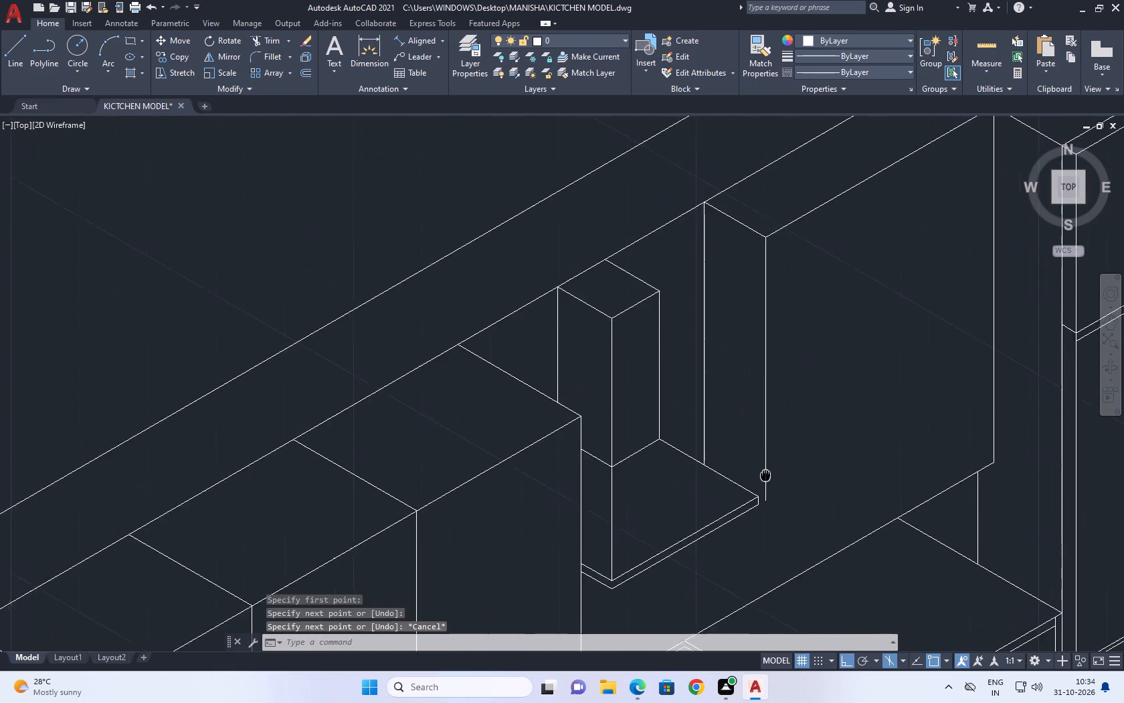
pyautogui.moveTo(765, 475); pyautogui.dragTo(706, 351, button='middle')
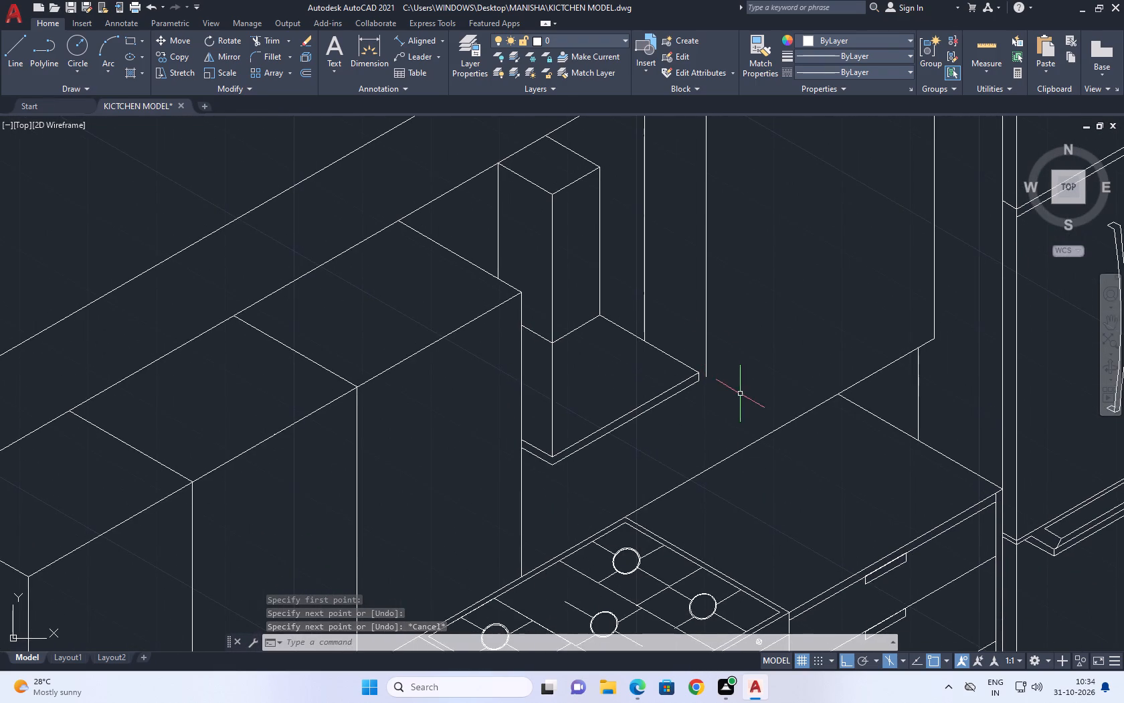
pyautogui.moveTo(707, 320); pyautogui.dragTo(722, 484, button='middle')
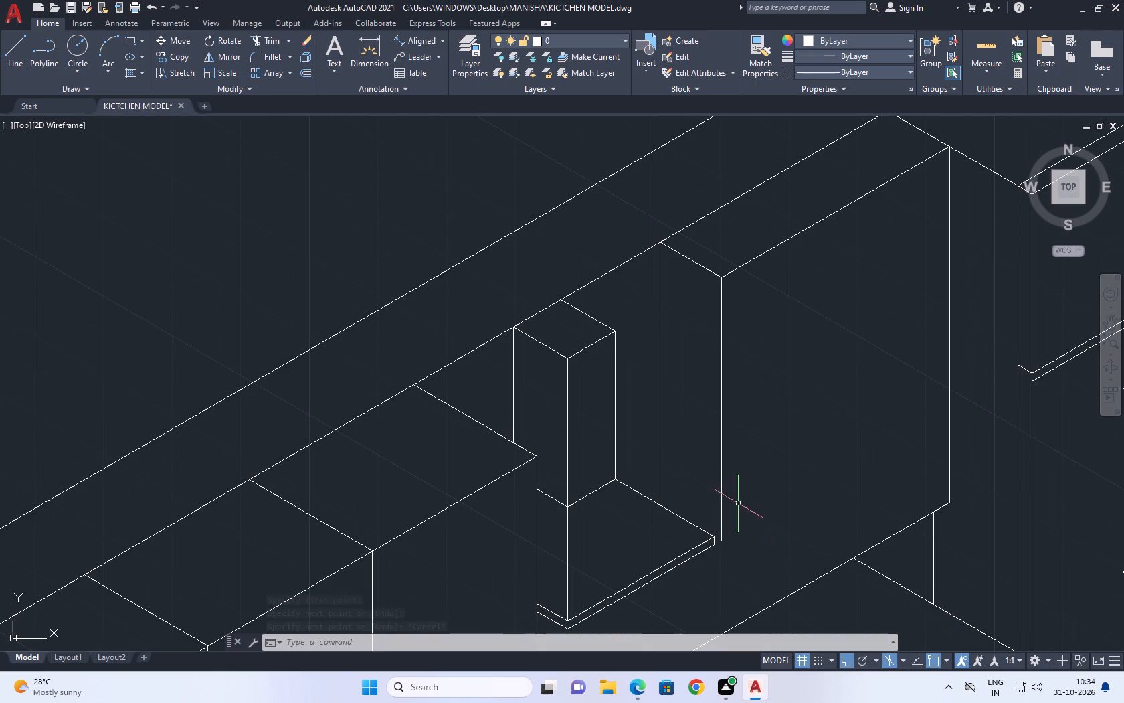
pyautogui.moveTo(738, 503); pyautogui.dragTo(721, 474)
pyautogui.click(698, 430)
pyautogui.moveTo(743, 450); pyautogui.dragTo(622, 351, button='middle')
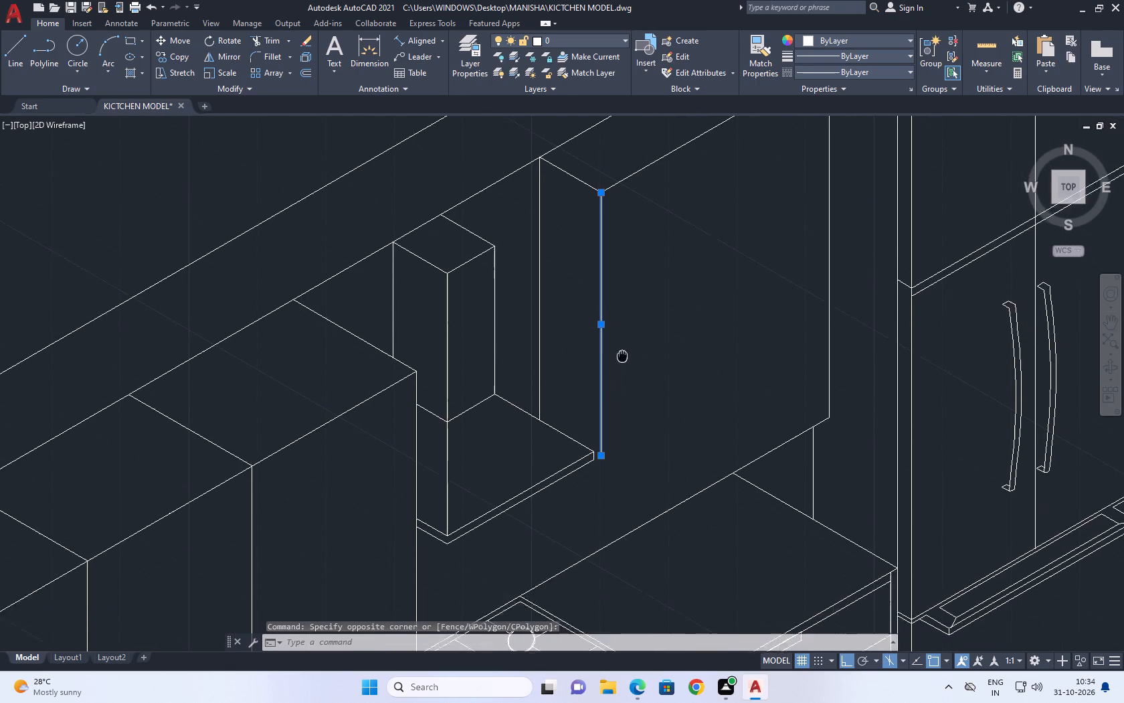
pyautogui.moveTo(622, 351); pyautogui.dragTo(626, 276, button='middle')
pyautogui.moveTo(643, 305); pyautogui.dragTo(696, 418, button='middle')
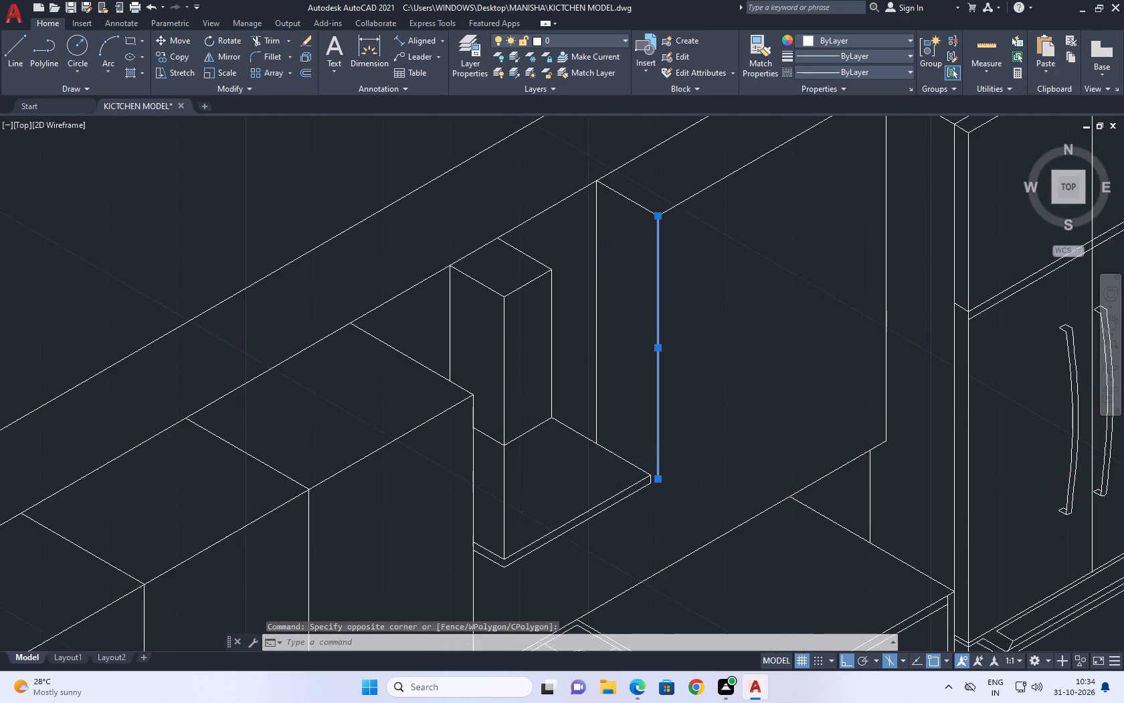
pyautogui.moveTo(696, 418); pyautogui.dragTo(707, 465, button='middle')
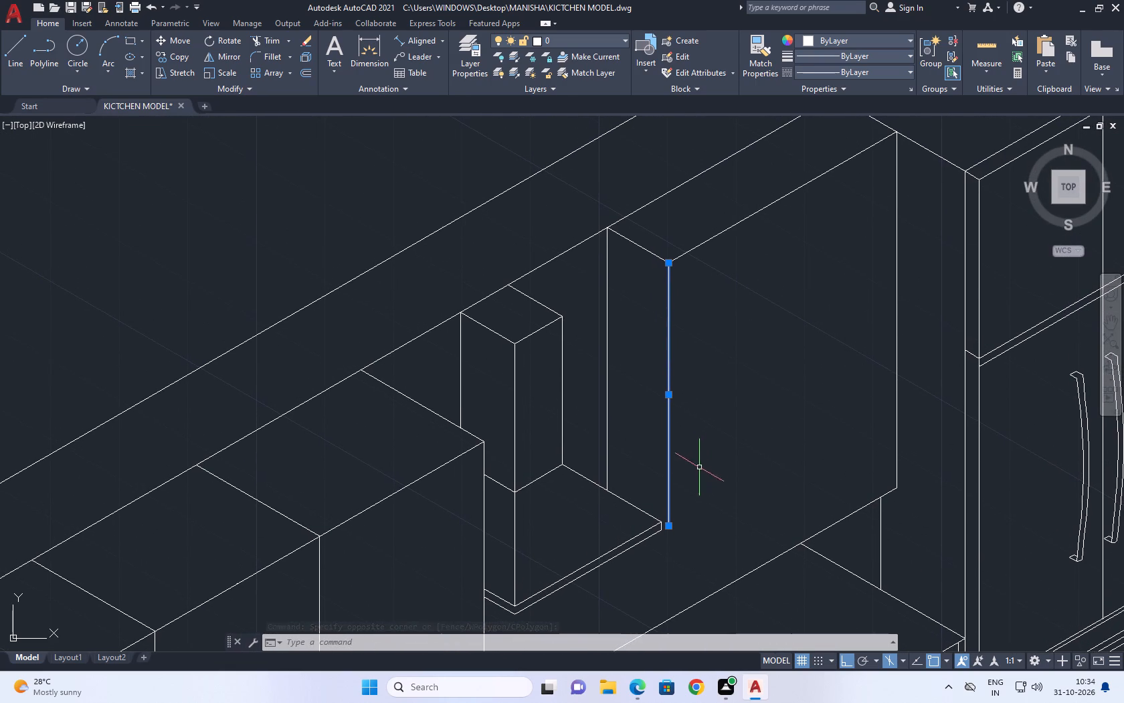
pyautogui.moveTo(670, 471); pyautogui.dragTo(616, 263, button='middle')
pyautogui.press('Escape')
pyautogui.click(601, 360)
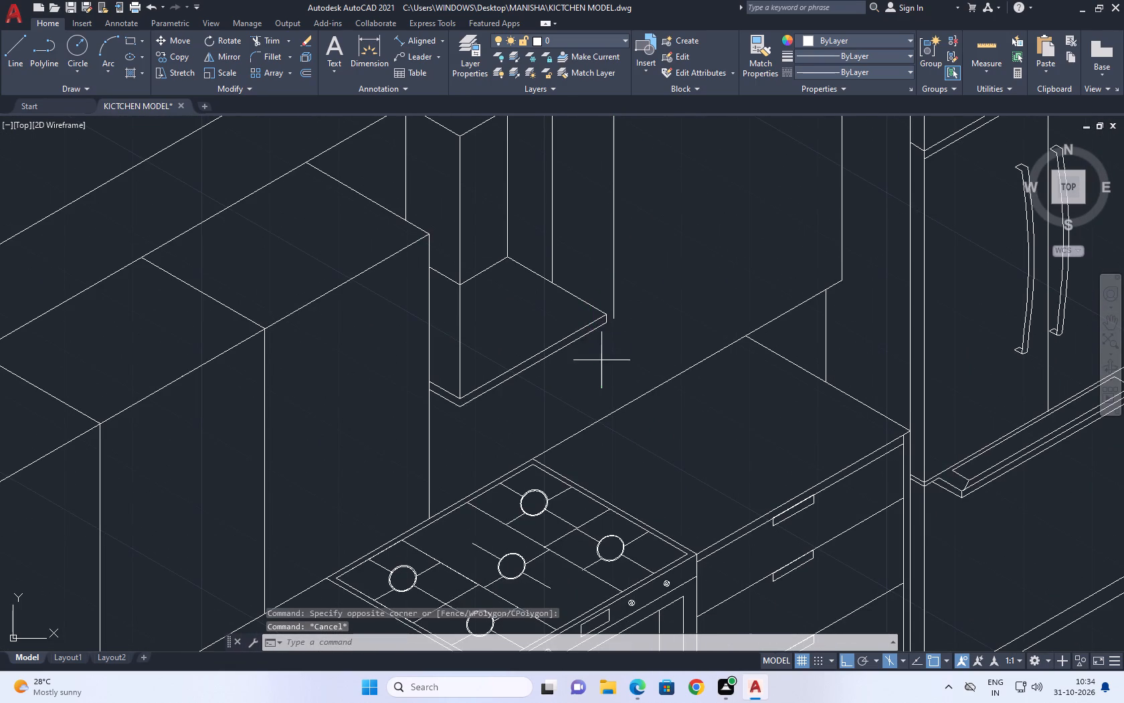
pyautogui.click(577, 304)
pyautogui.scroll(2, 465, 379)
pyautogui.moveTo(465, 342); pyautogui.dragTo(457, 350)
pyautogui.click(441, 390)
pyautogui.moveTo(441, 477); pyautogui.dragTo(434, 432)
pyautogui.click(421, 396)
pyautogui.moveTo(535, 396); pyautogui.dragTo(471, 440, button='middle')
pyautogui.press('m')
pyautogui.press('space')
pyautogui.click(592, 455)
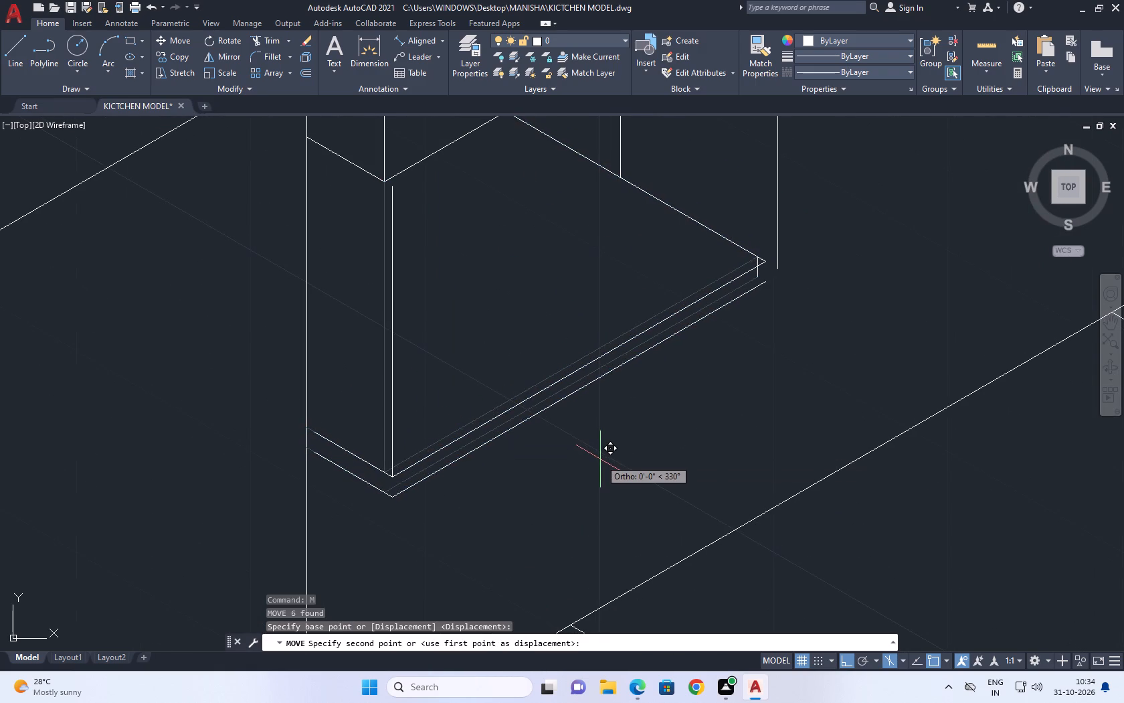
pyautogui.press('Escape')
# Stretch the hood base's upper side edge, at the end nearer the tall cabinet, forward past its front corner along the same isometric direction.
pyautogui.moveTo(638, 260); pyautogui.dragTo(561, 466, button='middle')
pyautogui.click(606, 404)
pyautogui.click(595, 437)
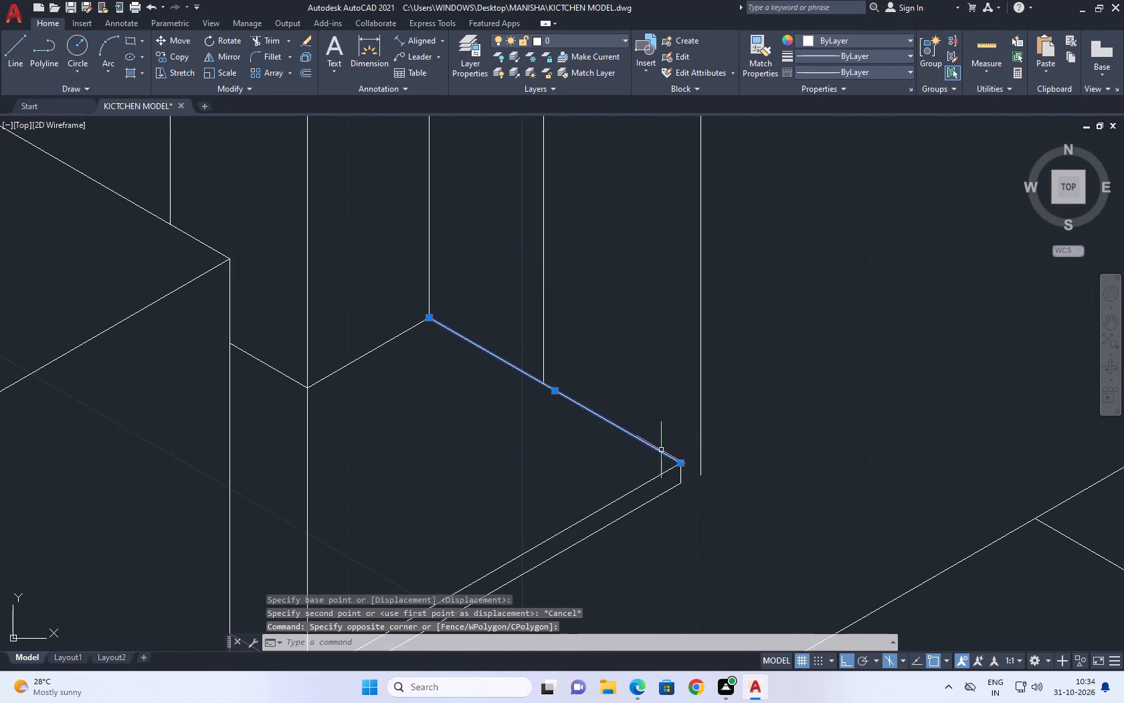
pyautogui.click(682, 462)
pyautogui.click(762, 489)
pyautogui.scroll(-1, 639, 388)
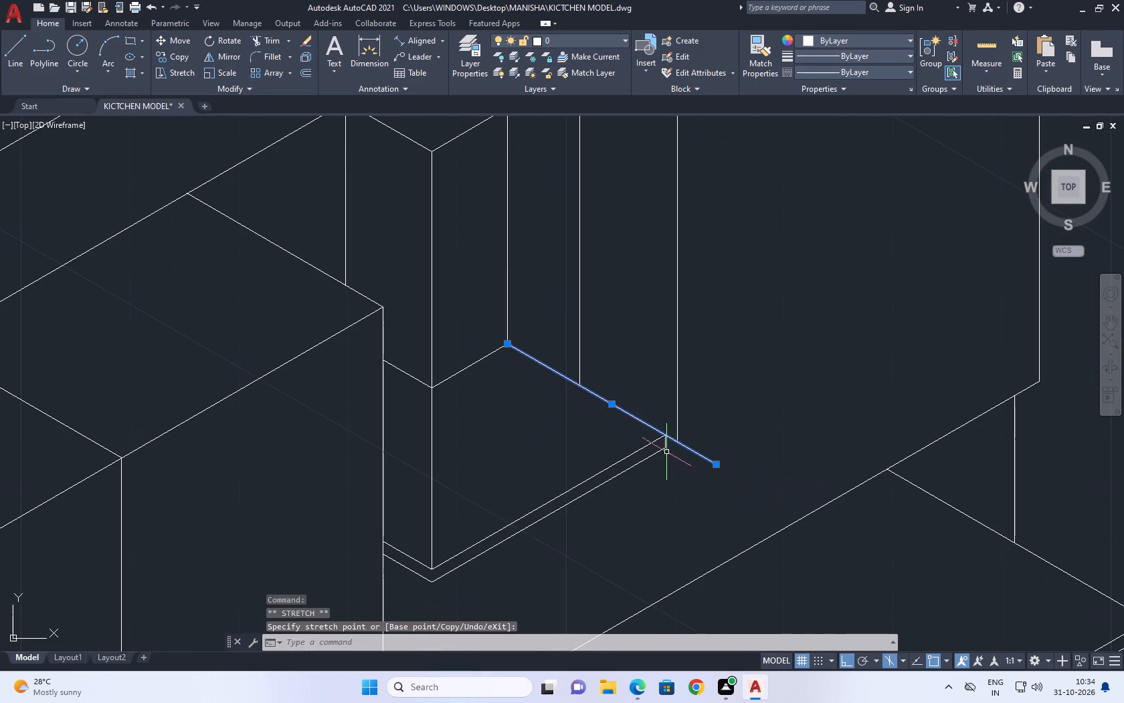
pyautogui.press('Escape')
# Move the hood base's two parallel front lines outward about 3 inches along the 330° direction.
pyautogui.moveTo(656, 521); pyautogui.dragTo(570, 343, button='middle')
pyautogui.moveTo(525, 362); pyautogui.dragTo(514, 354)
pyautogui.click(466, 306)
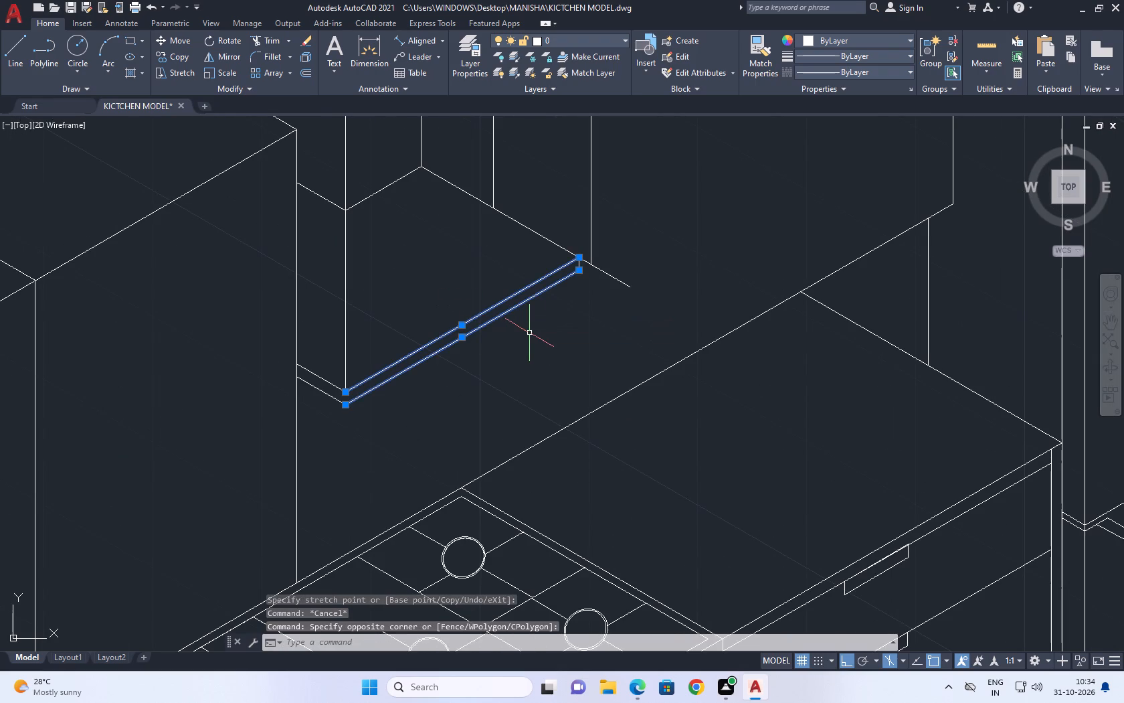
pyautogui.write('M')
pyautogui.press('space')
pyautogui.click(563, 316)
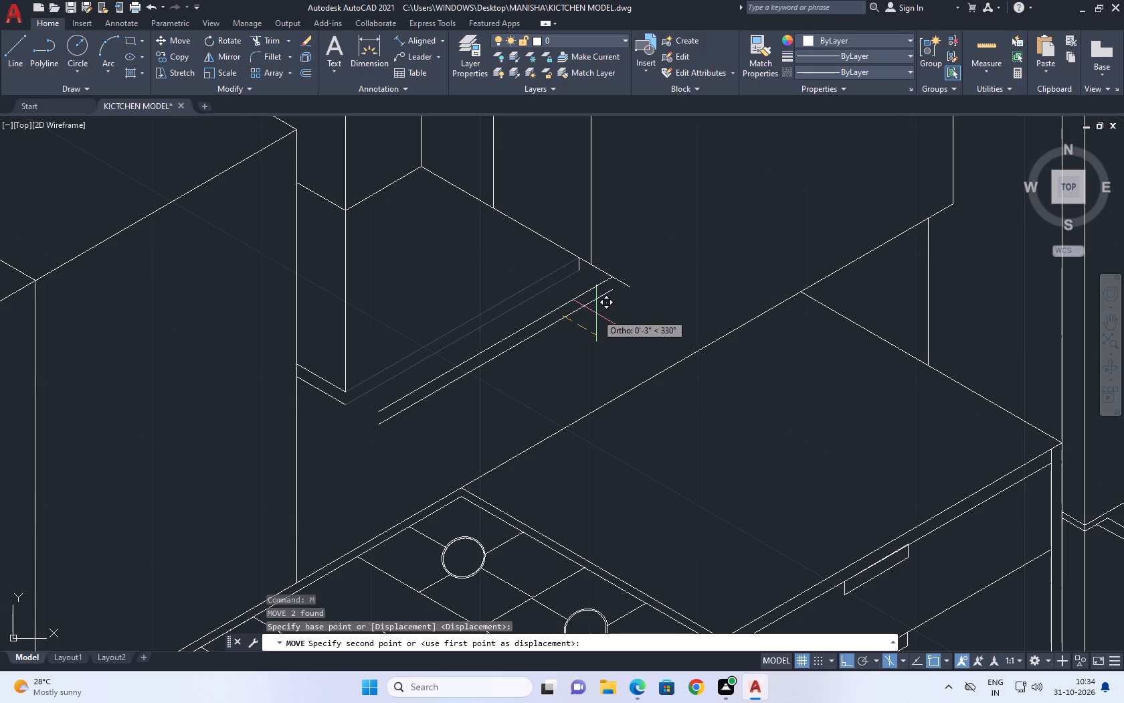
pyautogui.click(596, 313)
# Join the moved front lines to the base's upper and lower side lines beside the adjacent wall cabinet with zero-radius Fillets.
pyautogui.moveTo(389, 347); pyautogui.dragTo(500, 327, button='middle')
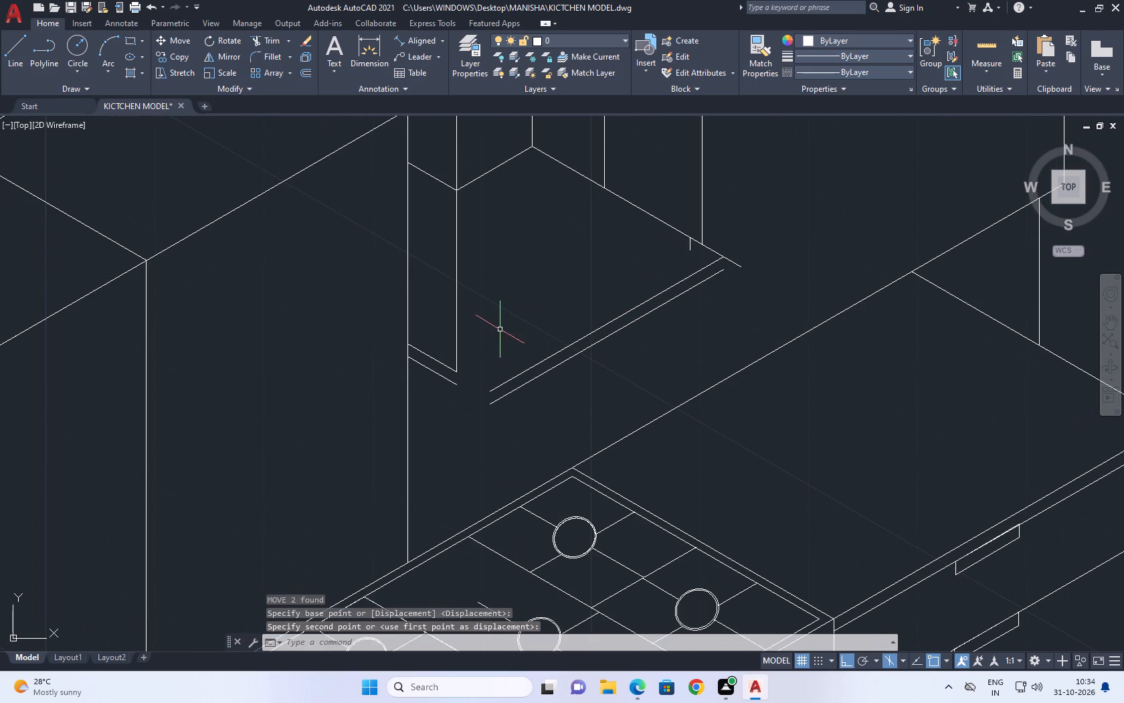
pyautogui.press('f')
pyautogui.press('space')
pyautogui.click(502, 387)
pyautogui.click(451, 366)
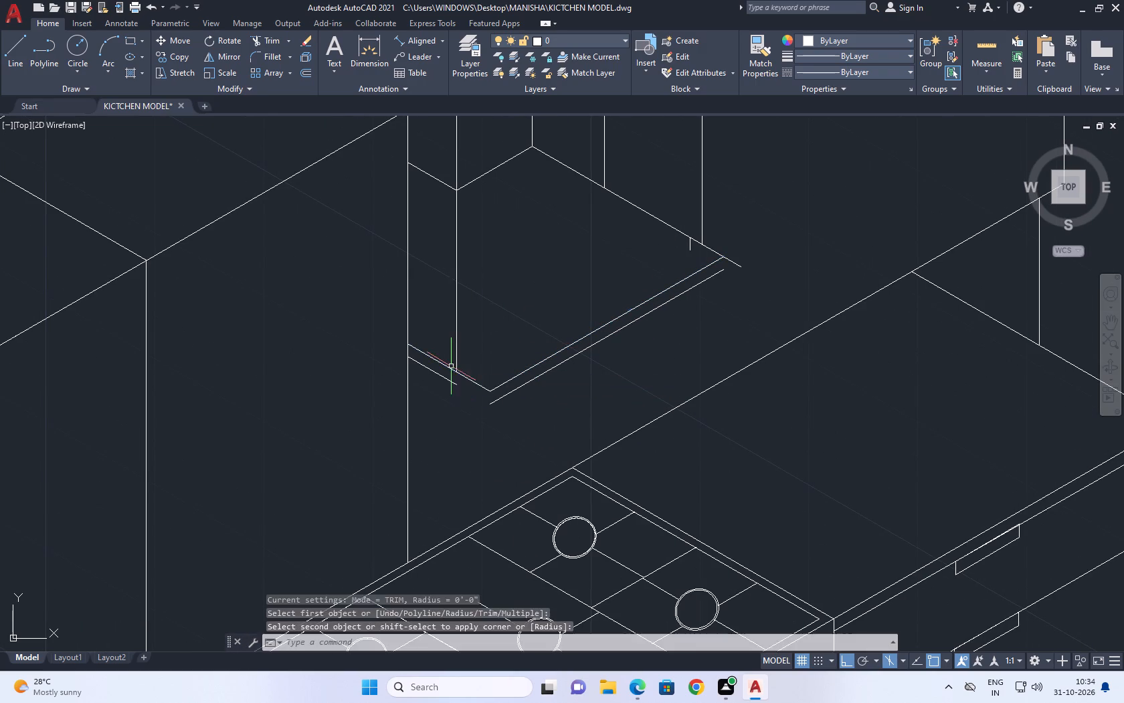
pyautogui.press('space')
pyautogui.click(496, 399)
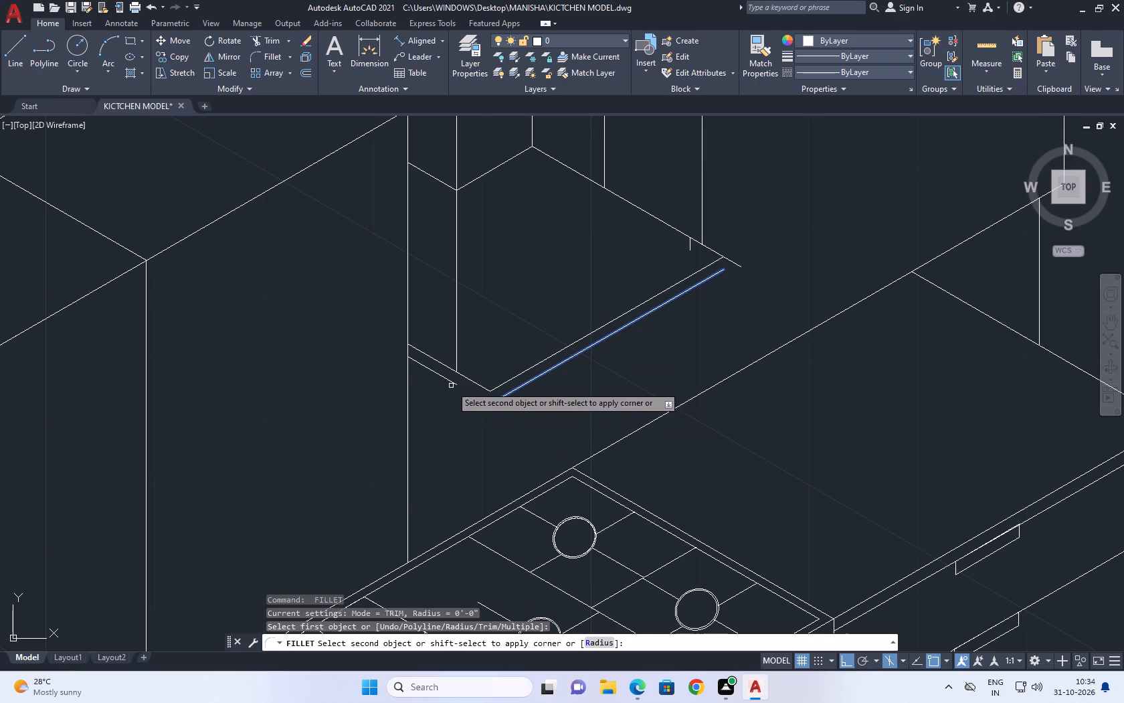
pyautogui.click(451, 386)
pyautogui.click(452, 380)
pyautogui.moveTo(587, 325); pyautogui.dragTo(545, 414, button='middle')
pyautogui.press('Escape')
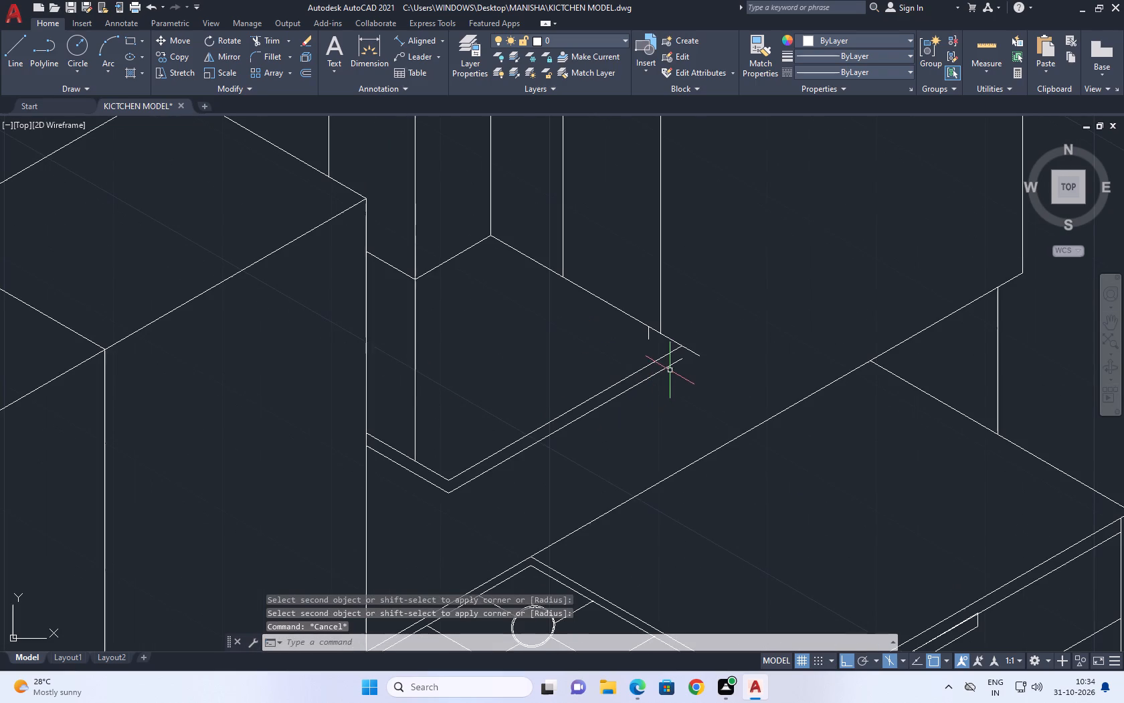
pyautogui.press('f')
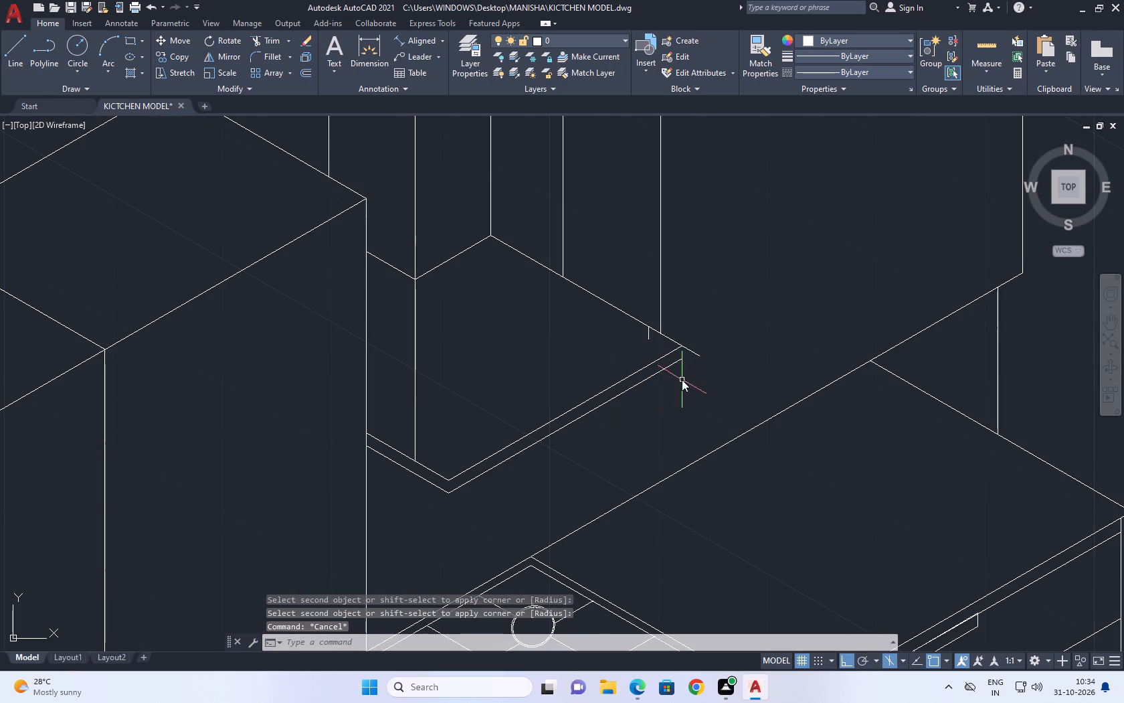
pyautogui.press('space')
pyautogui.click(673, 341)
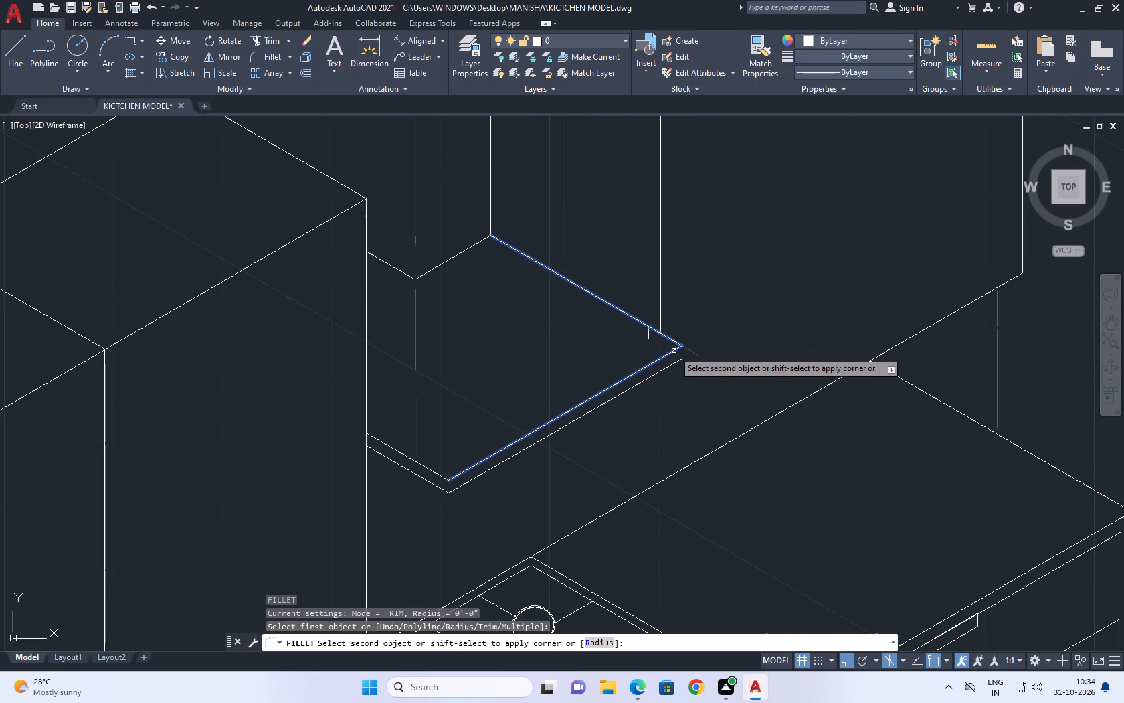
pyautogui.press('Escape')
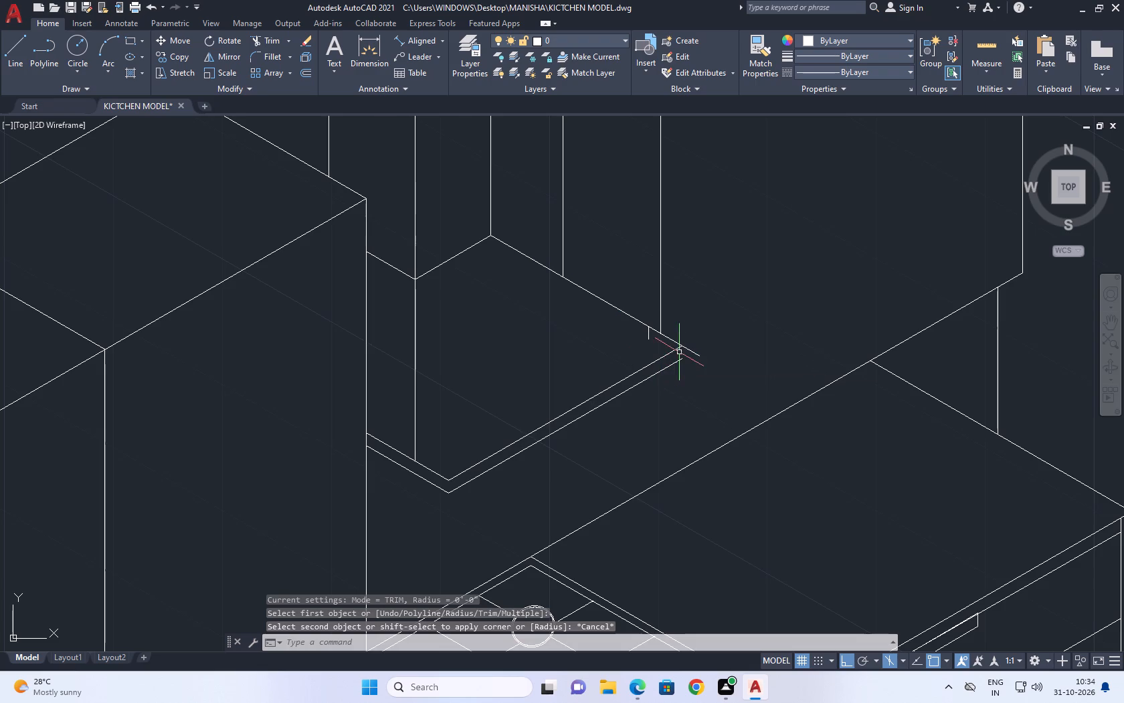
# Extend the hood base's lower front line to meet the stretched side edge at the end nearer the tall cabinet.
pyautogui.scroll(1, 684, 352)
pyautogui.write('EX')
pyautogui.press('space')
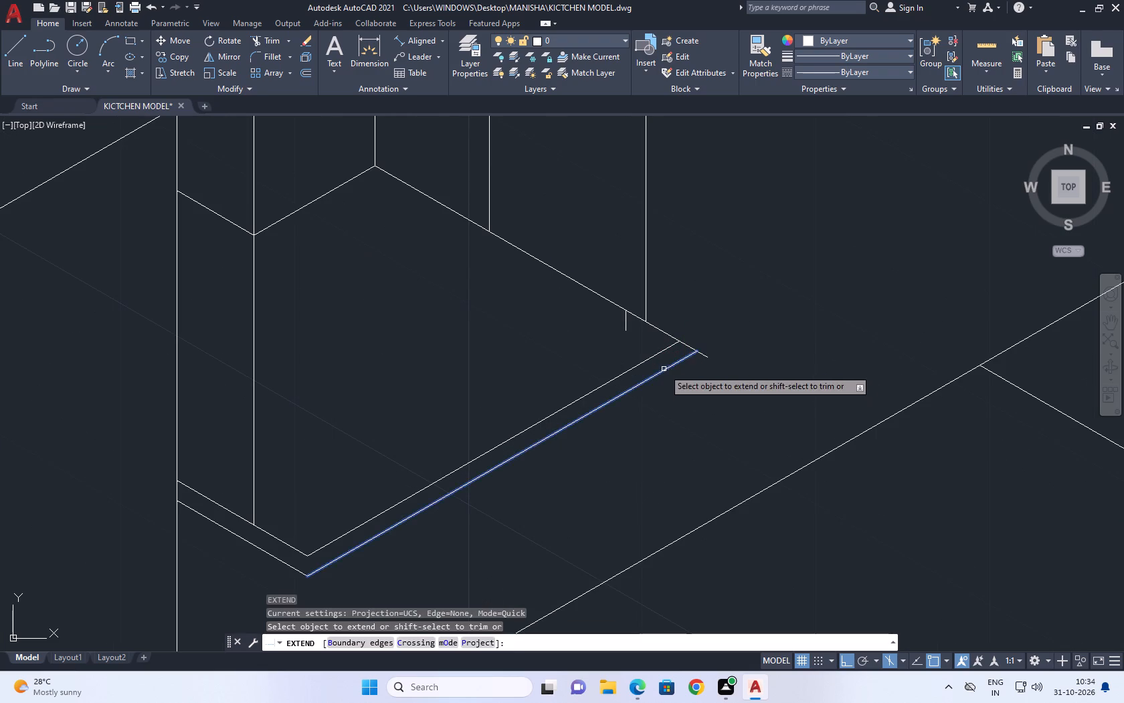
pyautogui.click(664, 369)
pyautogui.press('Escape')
# Draw a vertical line down from the base's upper front corner nearer the tall cabinet, past the lower front line.
pyautogui.write('L')
pyautogui.press('space')
pyautogui.scroll(1, 679, 339)
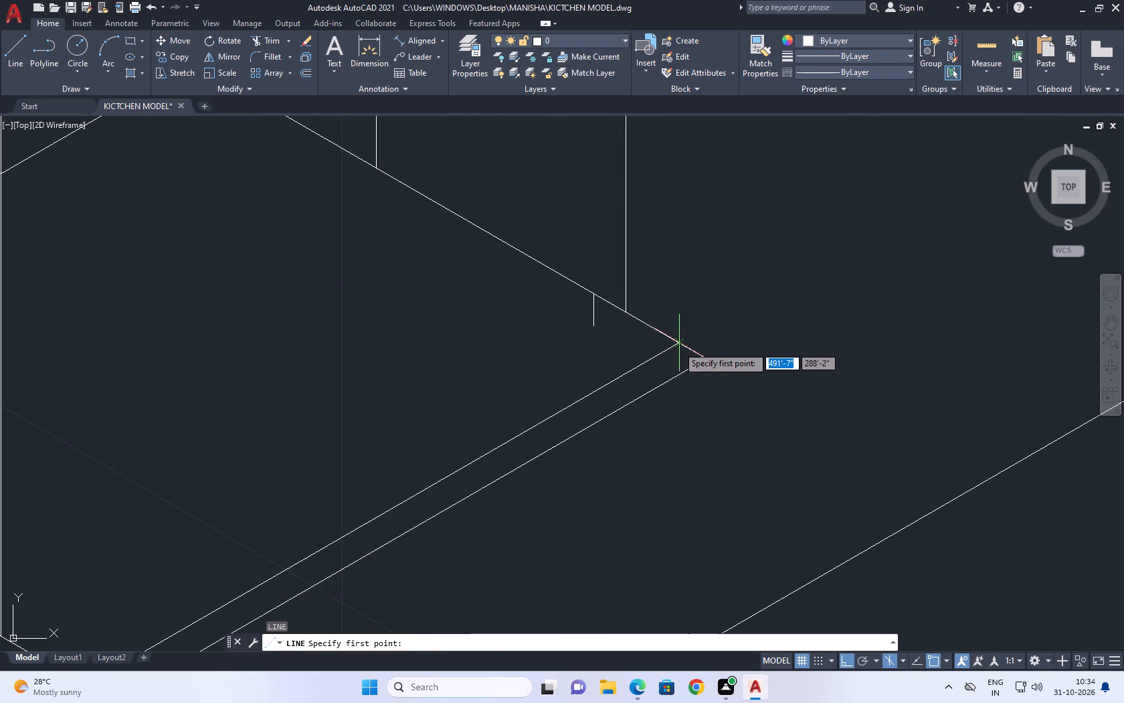
pyautogui.click(678, 346)
pyautogui.click(669, 420)
pyautogui.press('Escape')
# Trim the overhanging line tails at that hood base corner and remove the old short vertical line left behind it.
pyautogui.press('t')
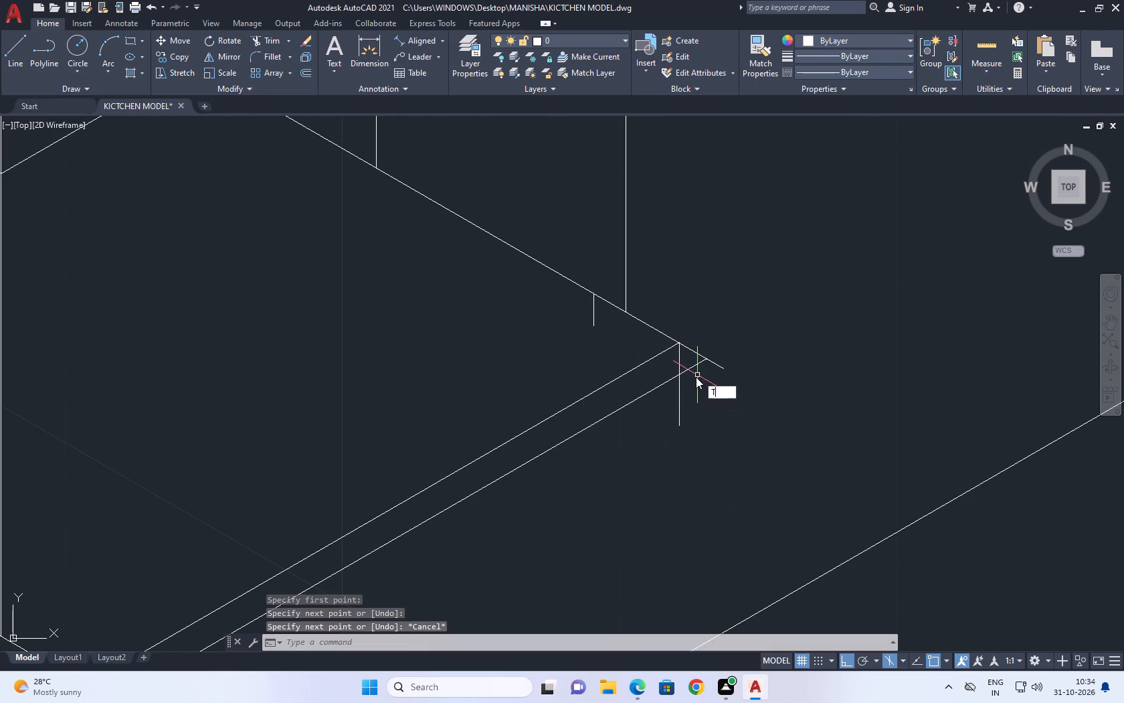
pyautogui.press('r')
pyautogui.press('space')
pyautogui.click(690, 339)
pyautogui.click(695, 385)
pyautogui.click(719, 356)
pyautogui.click(708, 382)
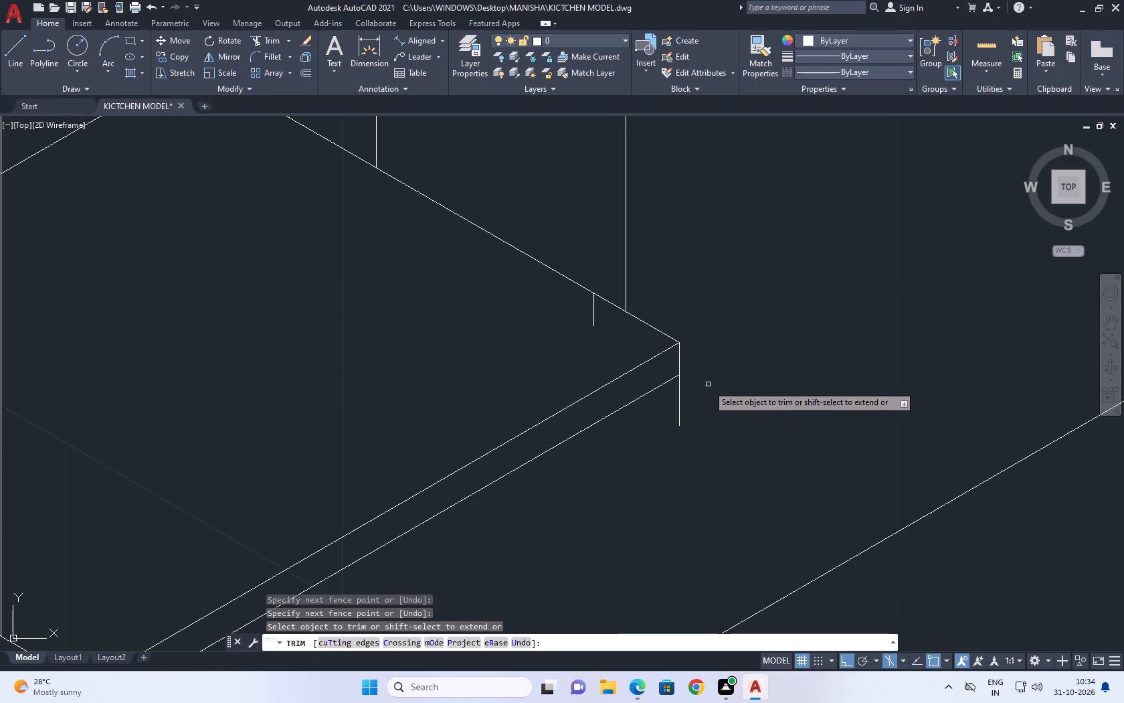
pyautogui.click(708, 391)
pyautogui.moveTo(653, 425); pyautogui.dragTo(663, 426)
pyautogui.click(632, 331)
pyautogui.click(541, 294)
pyautogui.scroll(-3, 668, 340)
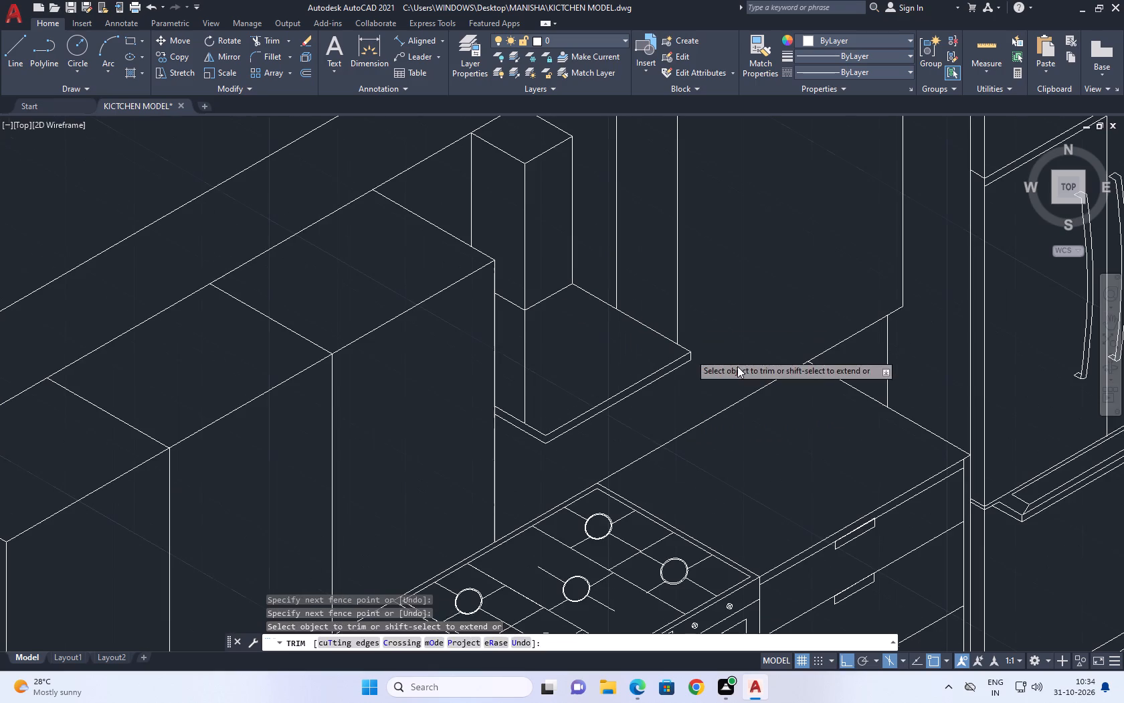
pyautogui.press('Escape')
# Delete the vertical line running from the chimney's lower front corner down to the hood base's front edge.
pyautogui.moveTo(593, 376); pyautogui.dragTo(605, 418, button='middle')
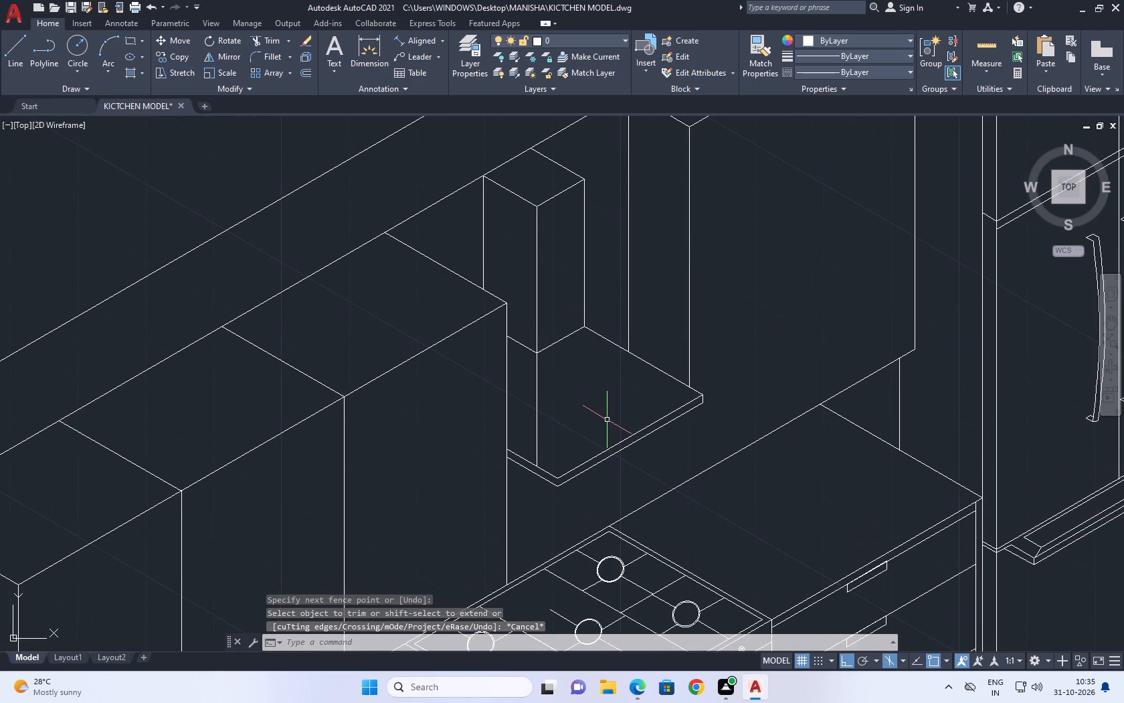
pyautogui.middleClick(584, 411)
pyautogui.moveTo(549, 414); pyautogui.dragTo(546, 408)
pyautogui.click(529, 382)
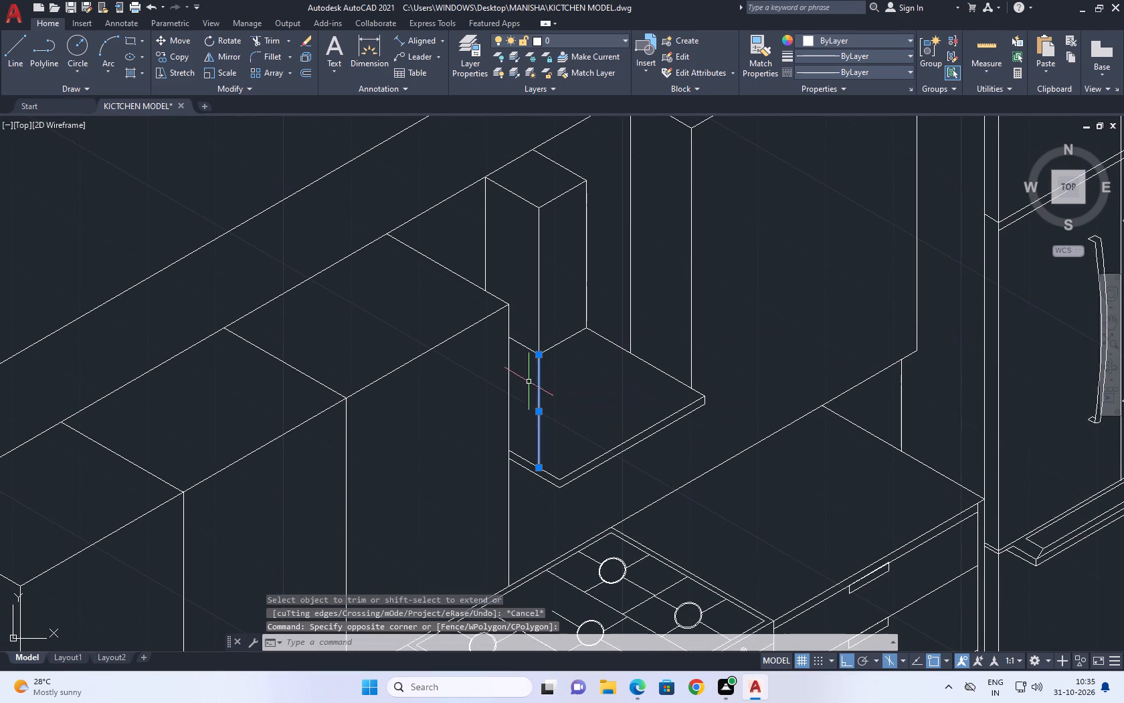
pyautogui.moveTo(560, 415); pyautogui.dragTo(570, 435, button='middle')
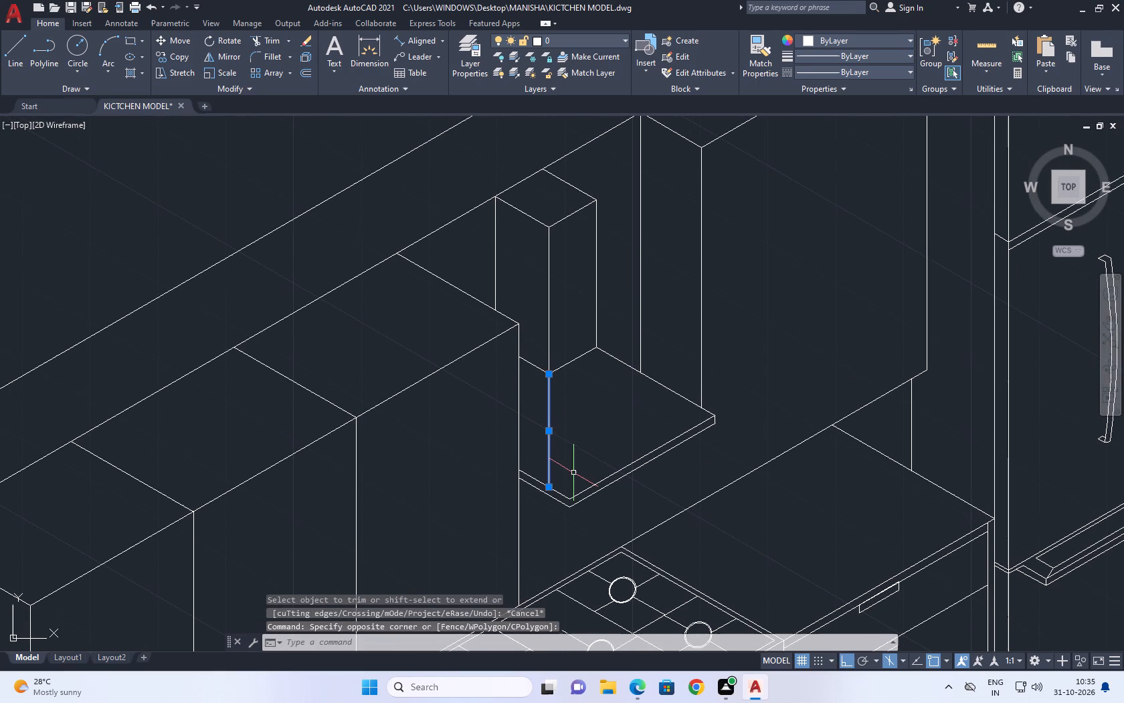
pyautogui.press('l')
pyautogui.press('Escape')
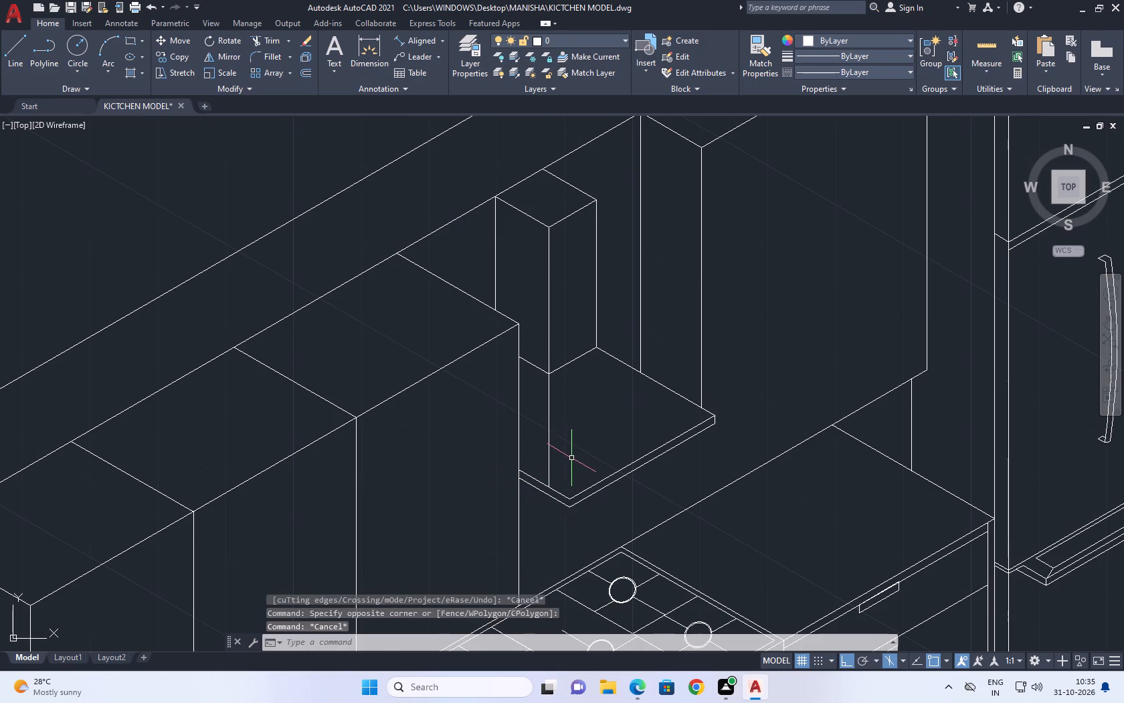
pyautogui.click(554, 426)
pyautogui.click(537, 406)
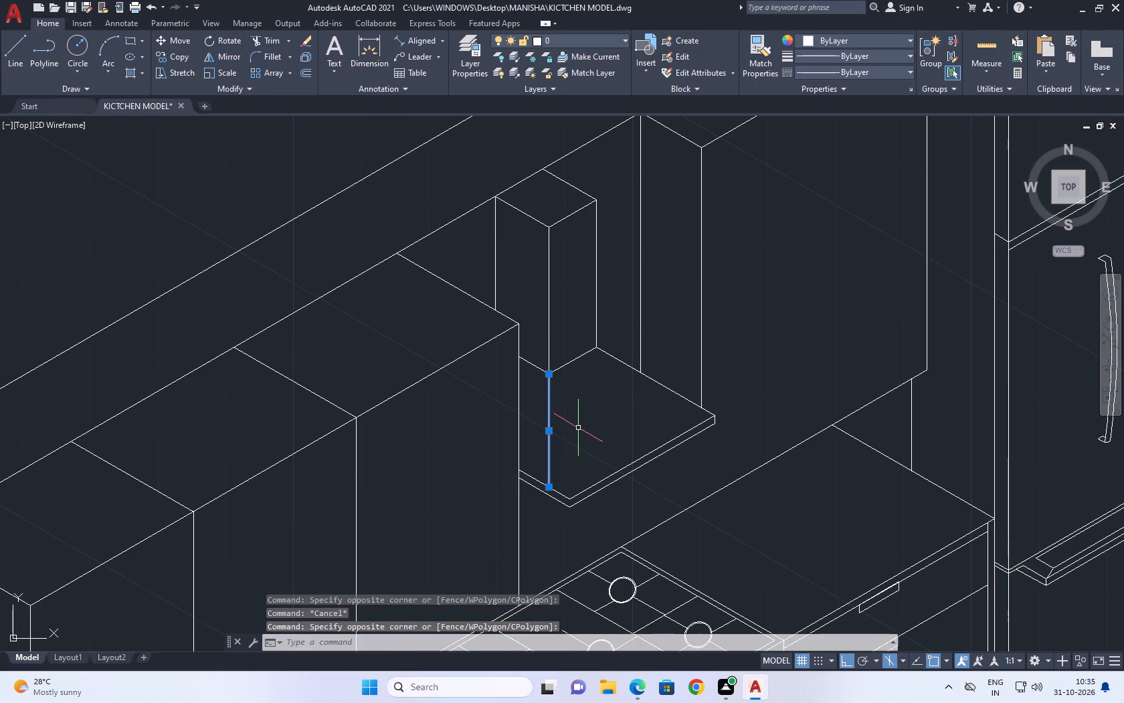
pyautogui.press('Delete')
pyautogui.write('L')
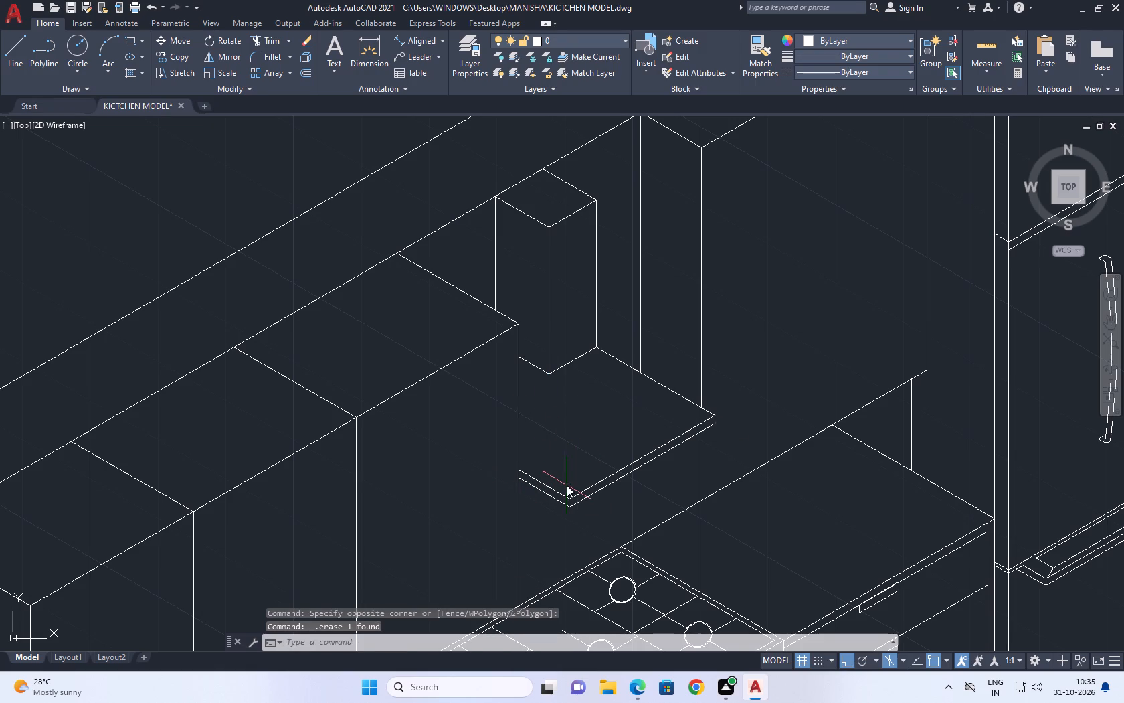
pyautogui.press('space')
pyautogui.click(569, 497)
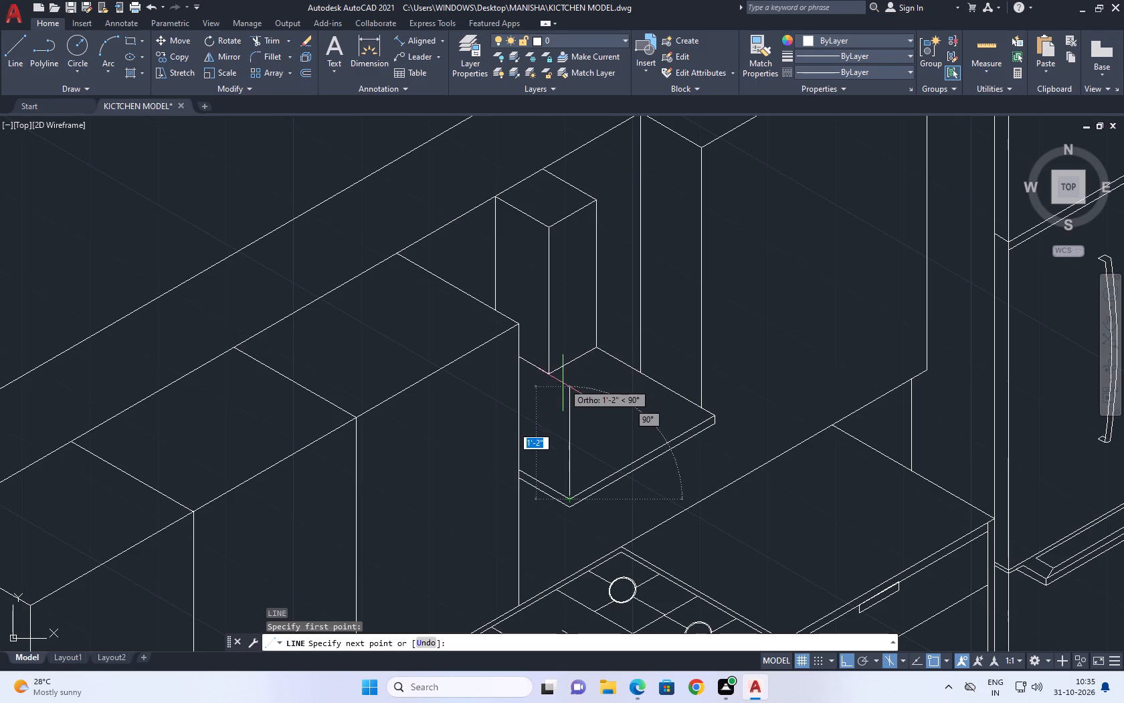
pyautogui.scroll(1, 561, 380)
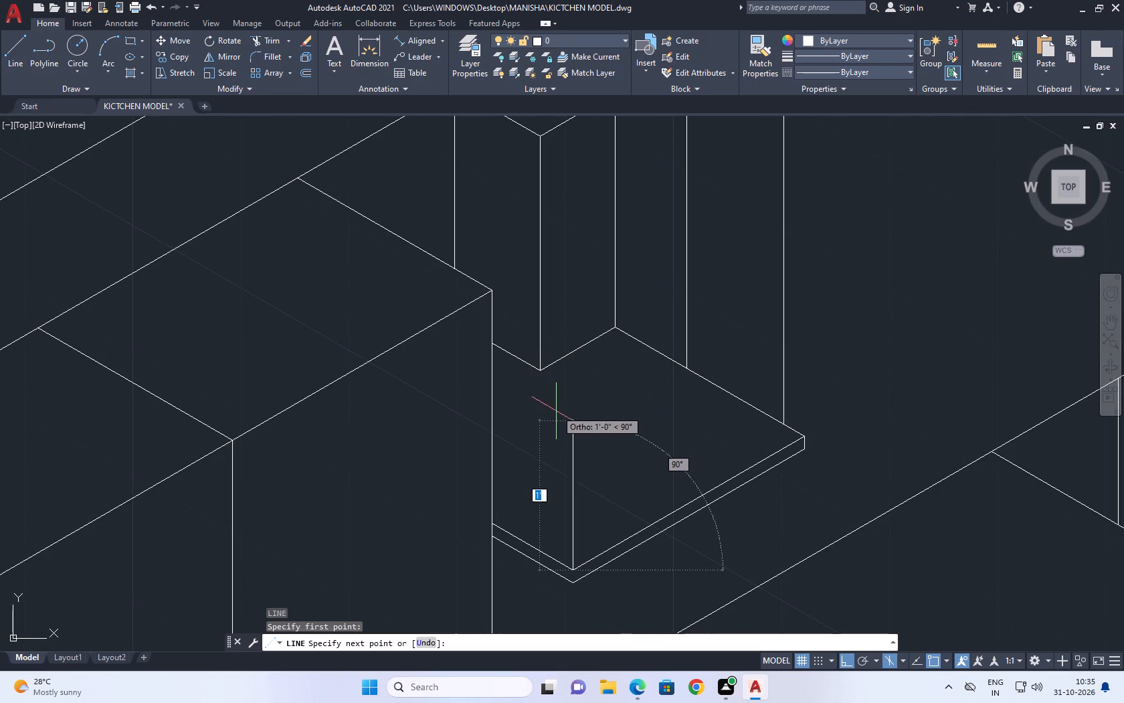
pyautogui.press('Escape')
# Draw a straight vertical line from the chimney's lower front corner down past both lower edges of the hood base.
pyautogui.press('space')
pyautogui.click(539, 369)
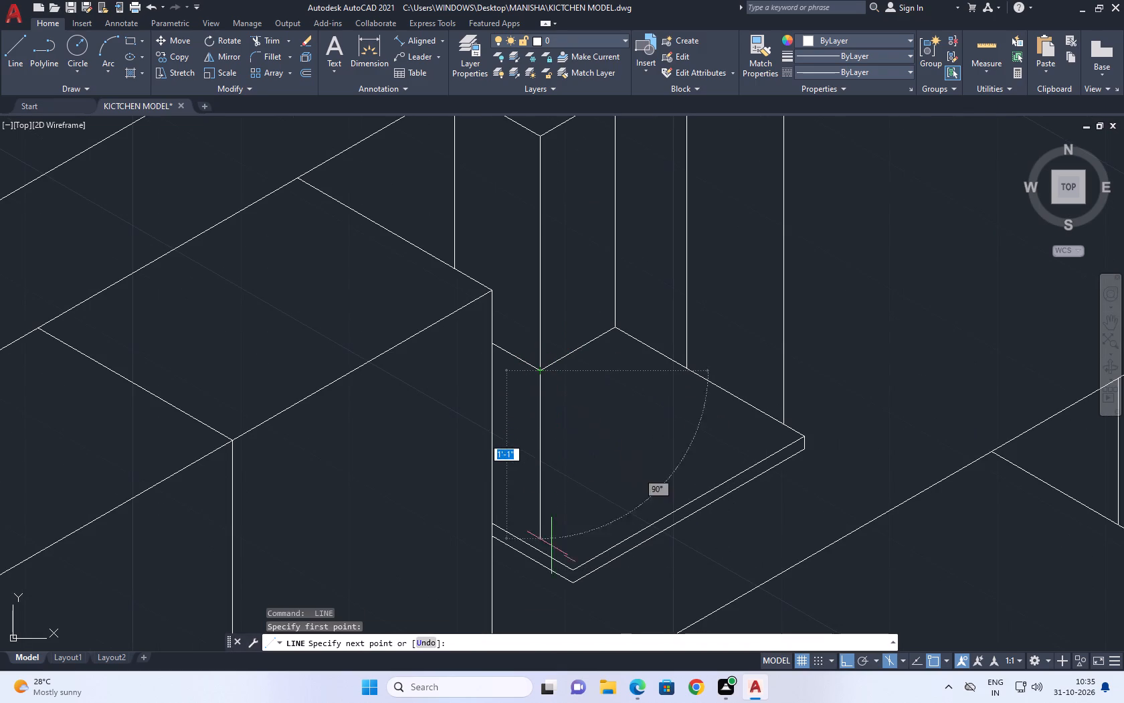
pyautogui.click(549, 571)
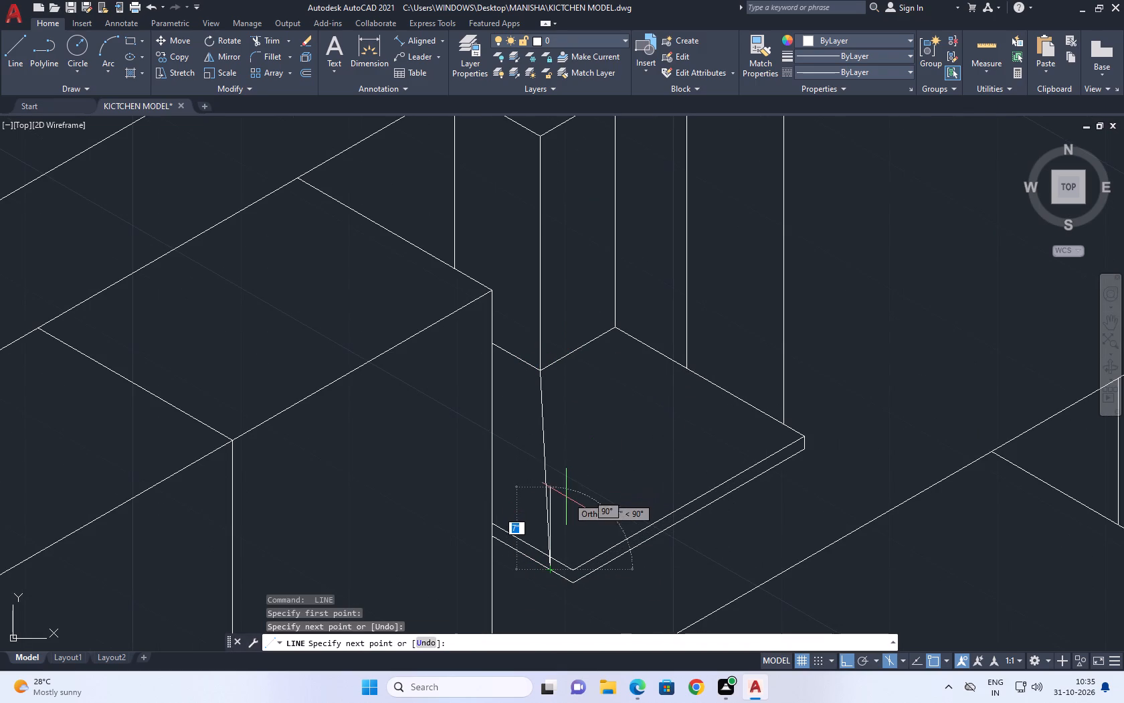
pyautogui.hotkey('ctrl', 'z')
pyautogui.click(538, 587)
pyautogui.press('space')
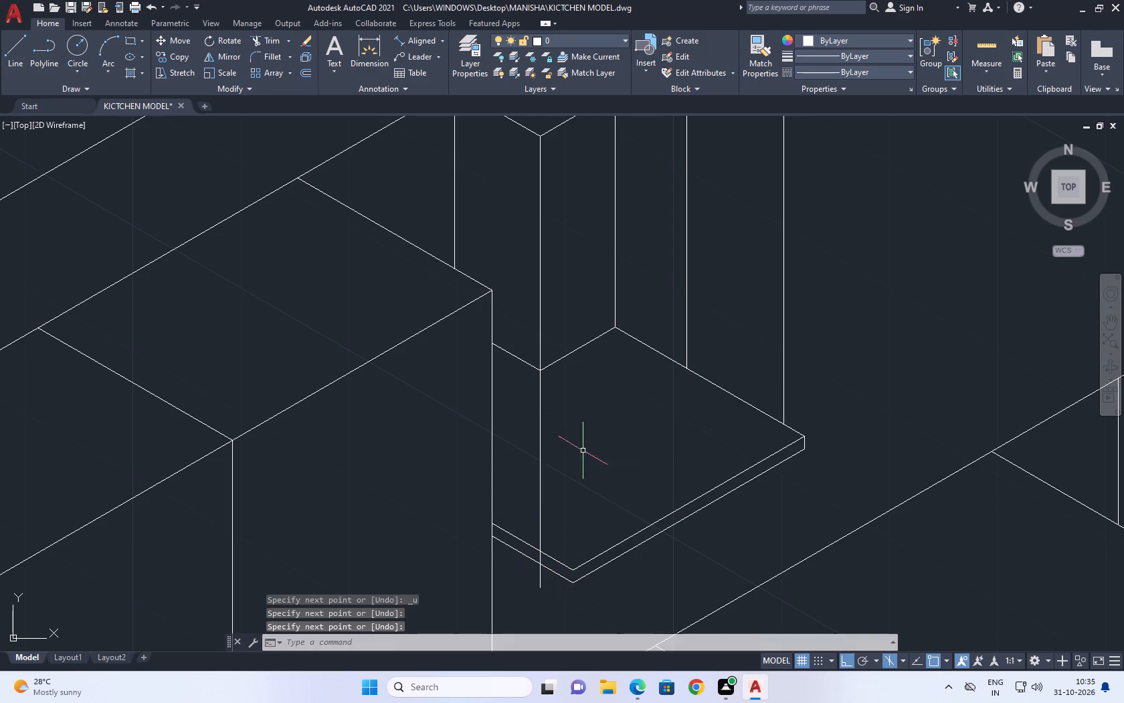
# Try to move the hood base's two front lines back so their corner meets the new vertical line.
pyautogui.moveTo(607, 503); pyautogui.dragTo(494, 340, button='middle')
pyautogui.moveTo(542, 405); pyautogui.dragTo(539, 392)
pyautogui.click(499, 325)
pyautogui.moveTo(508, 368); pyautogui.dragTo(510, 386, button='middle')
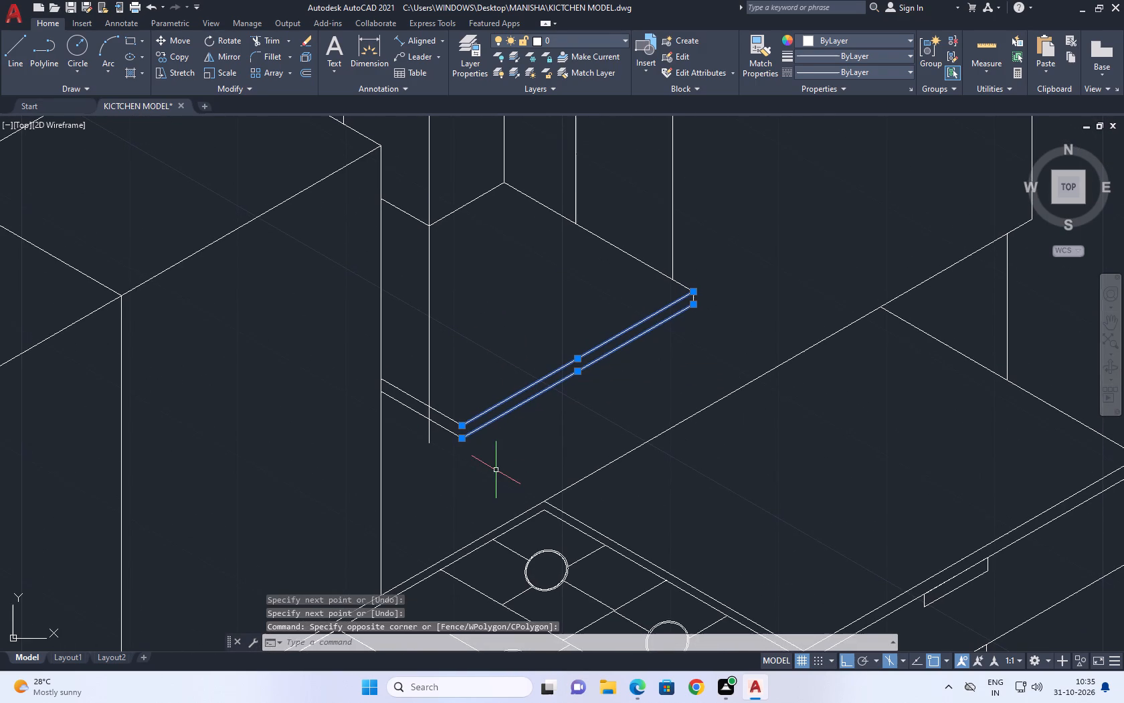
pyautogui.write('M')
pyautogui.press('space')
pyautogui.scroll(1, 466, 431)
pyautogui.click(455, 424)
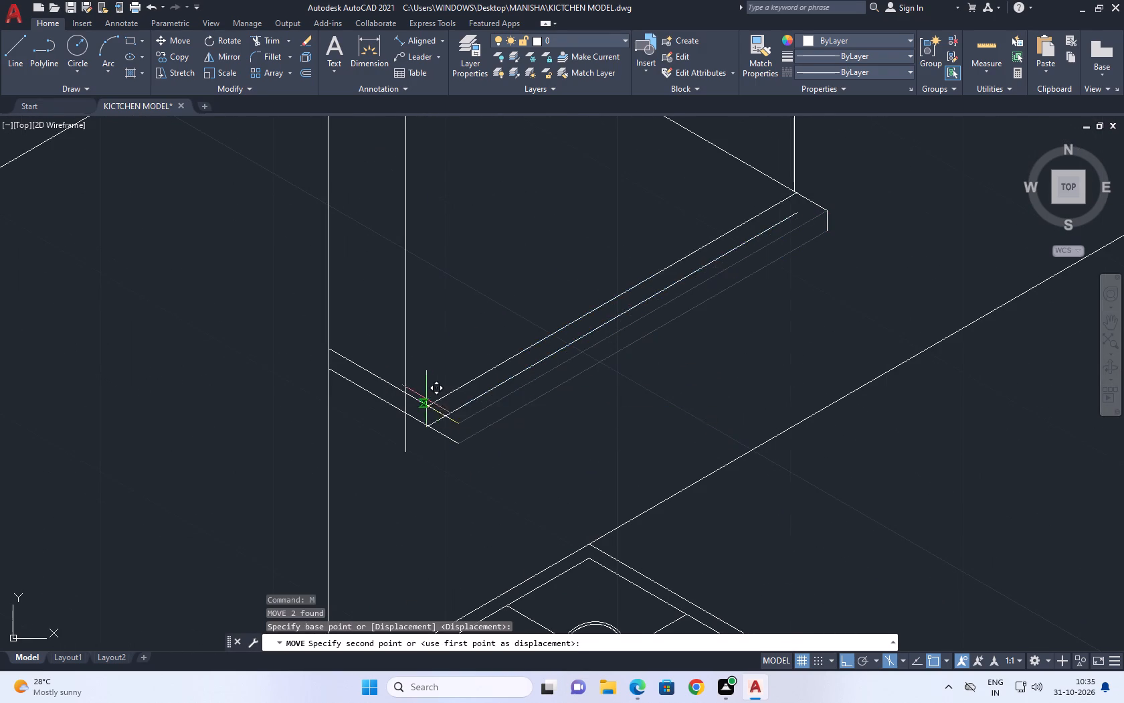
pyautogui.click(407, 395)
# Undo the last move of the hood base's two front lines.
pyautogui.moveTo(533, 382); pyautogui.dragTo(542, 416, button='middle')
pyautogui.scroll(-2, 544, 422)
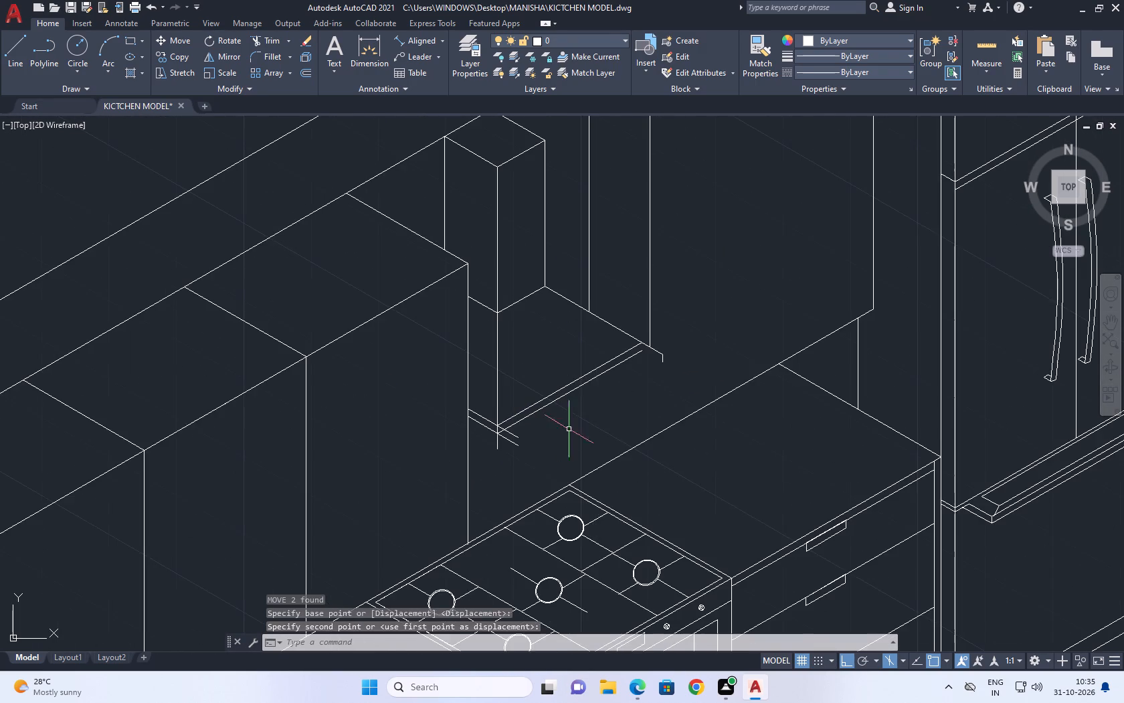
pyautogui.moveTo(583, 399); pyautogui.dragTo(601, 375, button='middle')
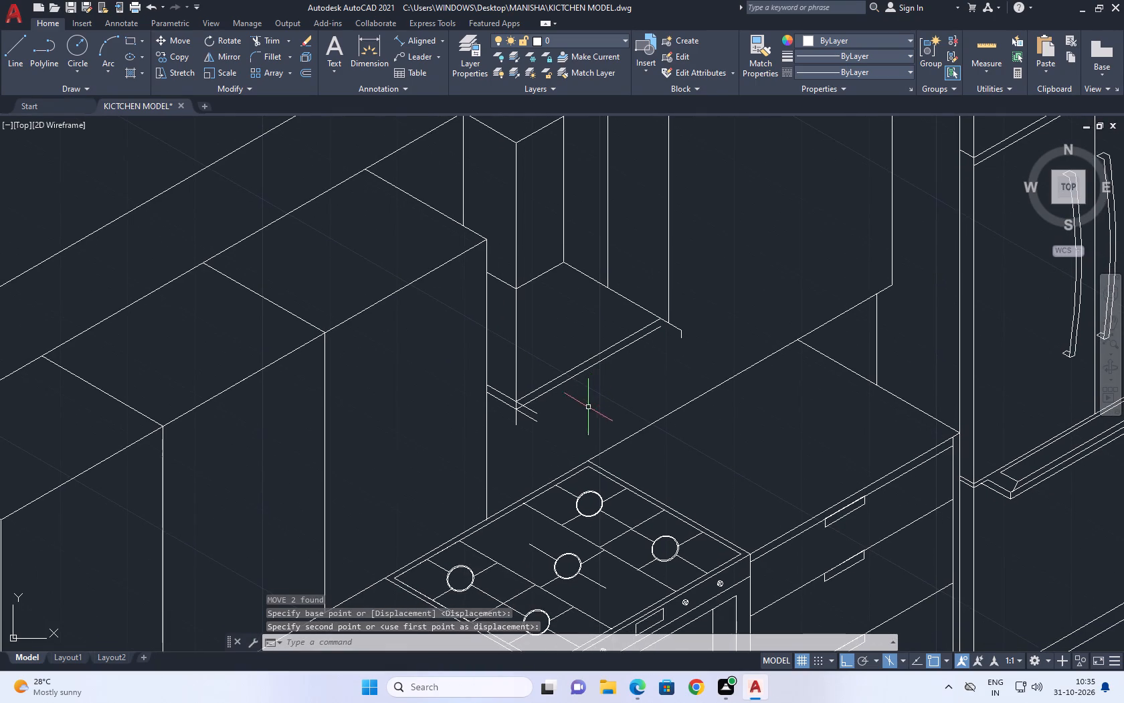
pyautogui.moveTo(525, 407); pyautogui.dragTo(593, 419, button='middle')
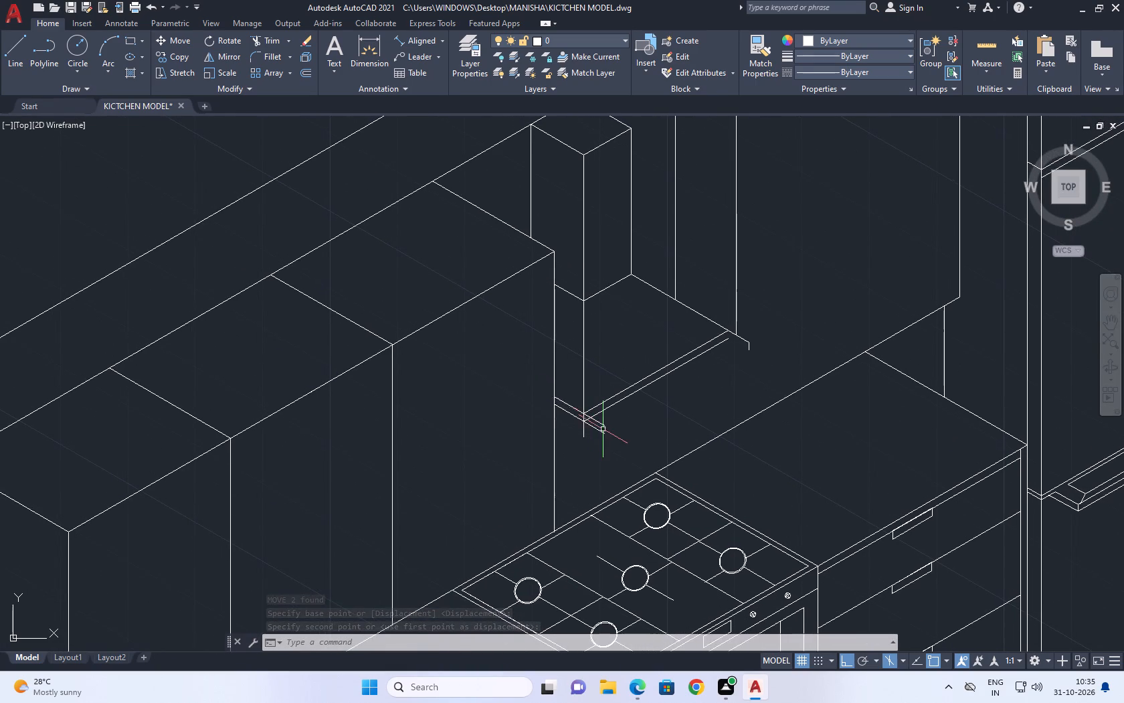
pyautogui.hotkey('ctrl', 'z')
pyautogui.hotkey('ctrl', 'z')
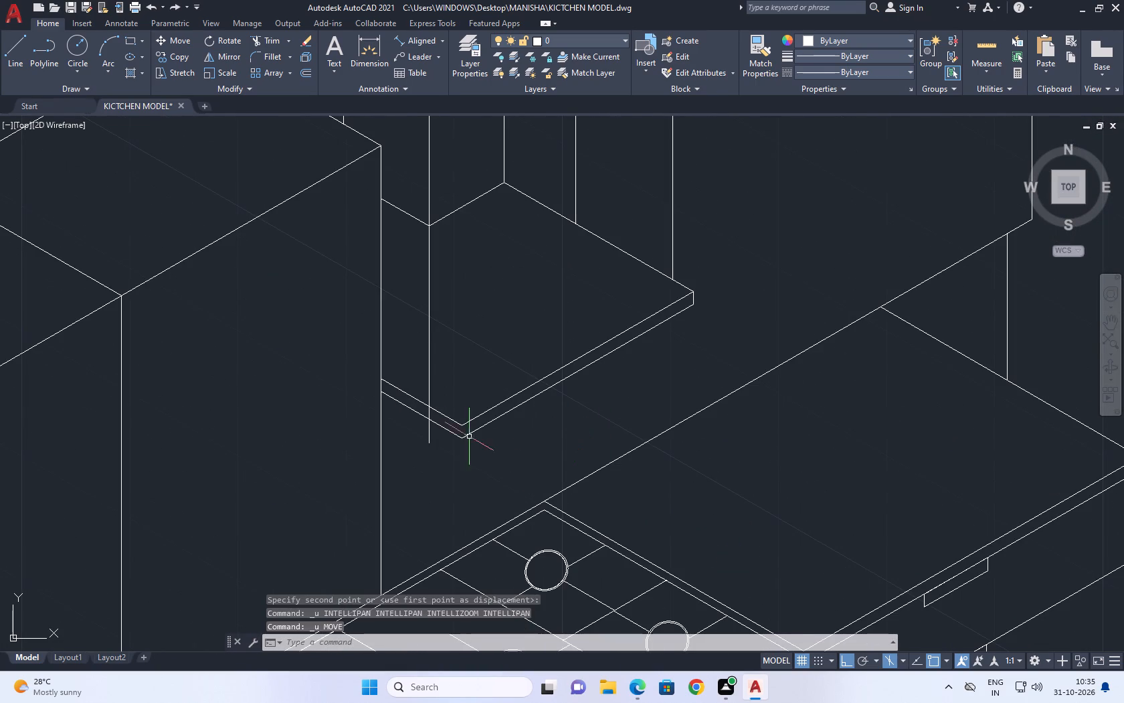
# Stretch the lower end of the hood's vertical corner line straight down, further below the base's lower edges.
pyautogui.click(435, 441)
pyautogui.click(425, 433)
pyautogui.click(430, 445)
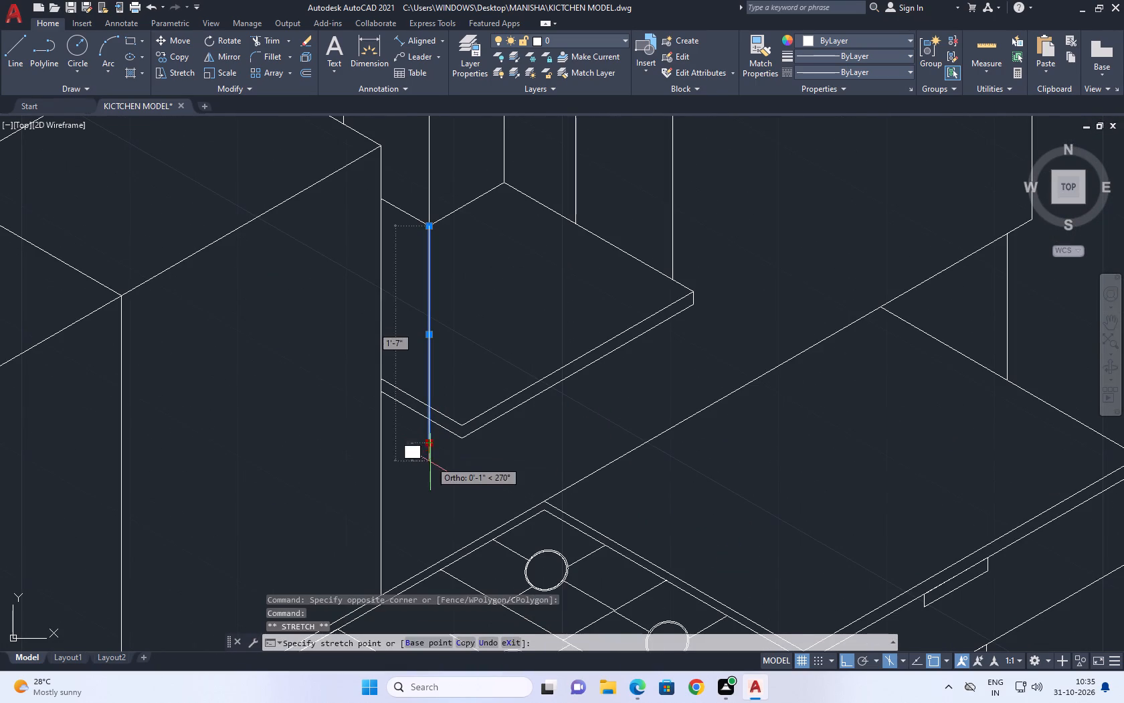
pyautogui.click(430, 471)
pyautogui.press('Escape')
# Extend the two long front edges of the hood base to the vertical corner line.
pyautogui.write('EX')
pyautogui.press('space')
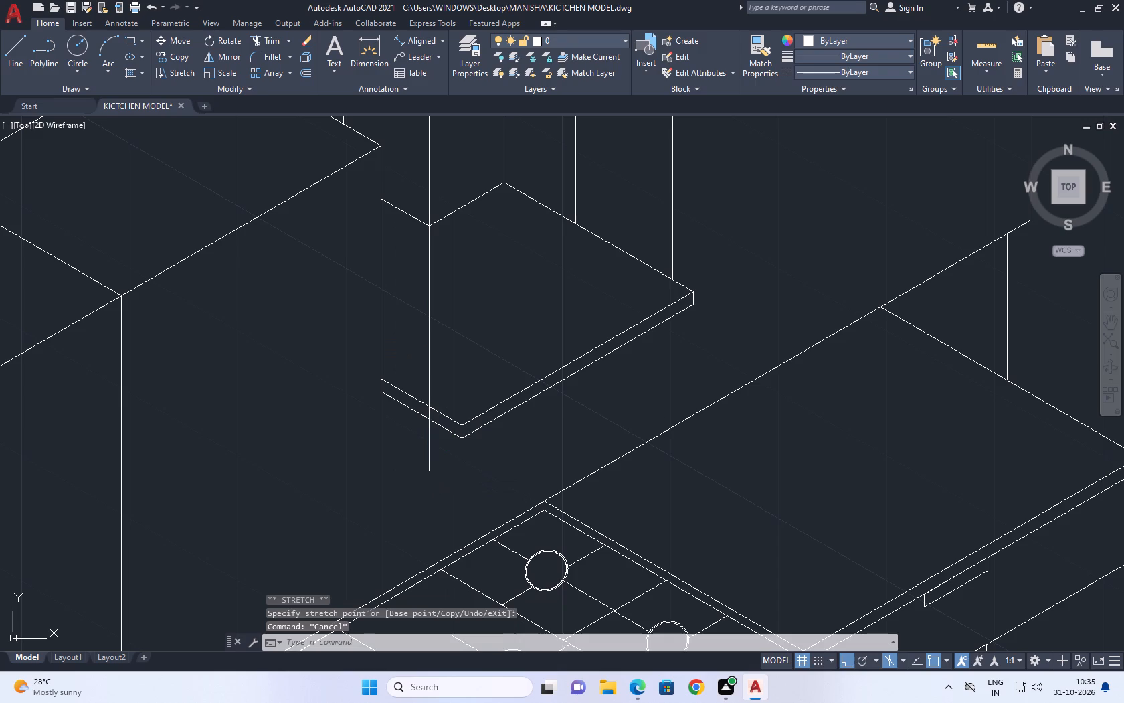
pyautogui.click(465, 388)
pyautogui.click(494, 445)
pyautogui.click(460, 426)
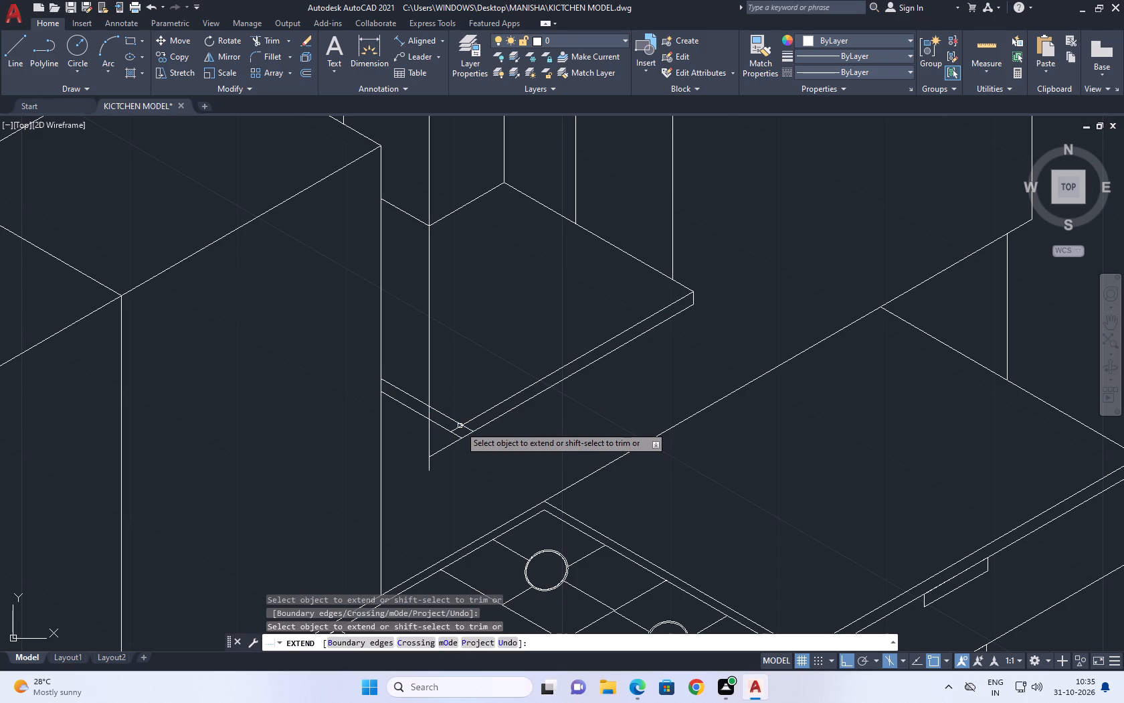
pyautogui.click(456, 428)
pyautogui.press('Escape')
# Trim the hood base's two short side edges back to the vertical corner line and clear the leftover pieces at the old corner.
pyautogui.press('t')
pyautogui.press('r')
pyautogui.press('space')
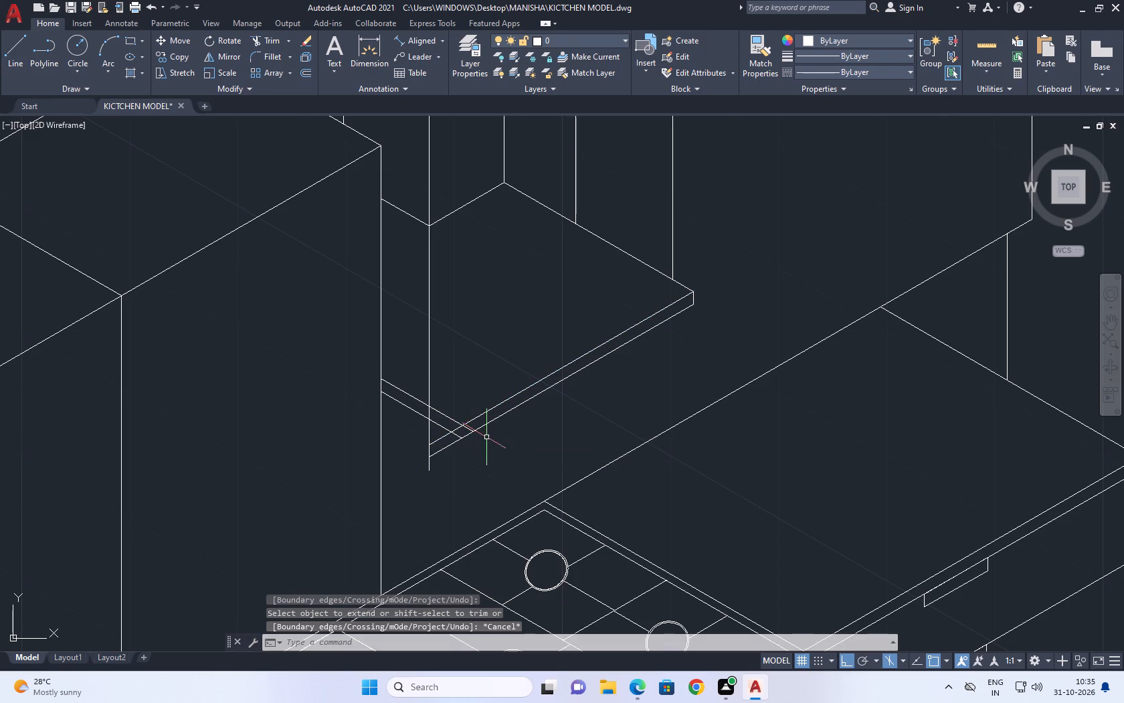
pyautogui.scroll(2, 450, 433)
pyautogui.click(462, 368)
pyautogui.click(418, 426)
pyautogui.click(441, 449)
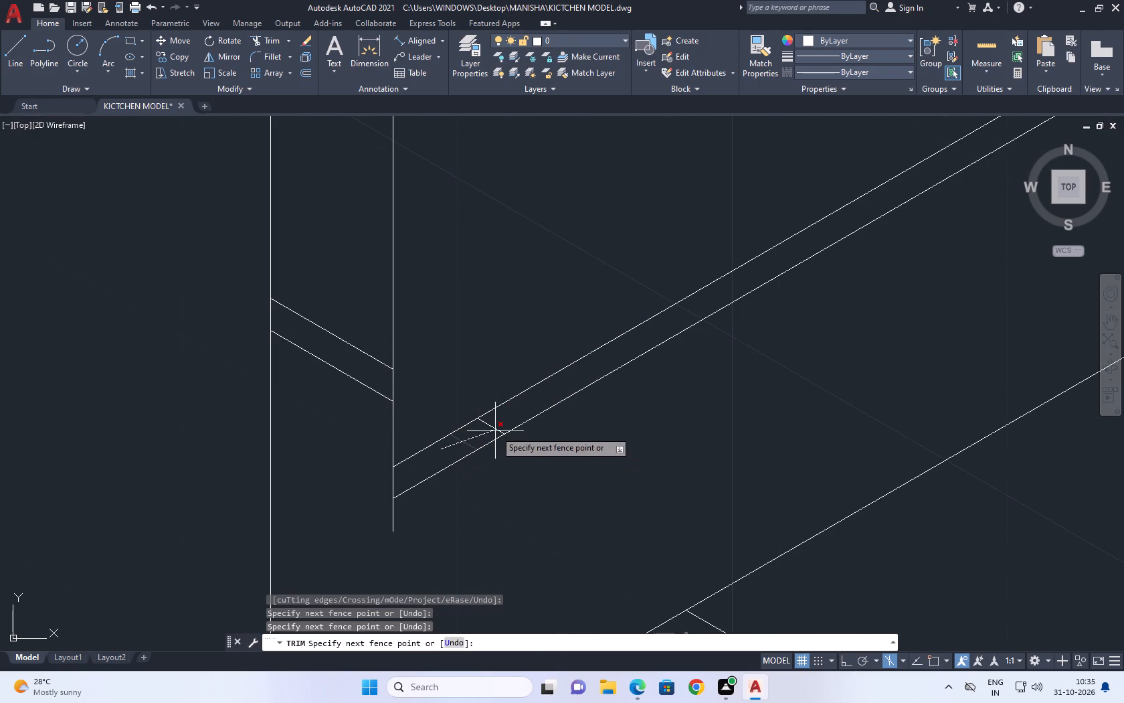
pyautogui.click(495, 430)
pyautogui.scroll(-2, 506, 414)
pyautogui.scroll(2, 495, 425)
pyautogui.click(506, 410)
pyautogui.press('Escape')
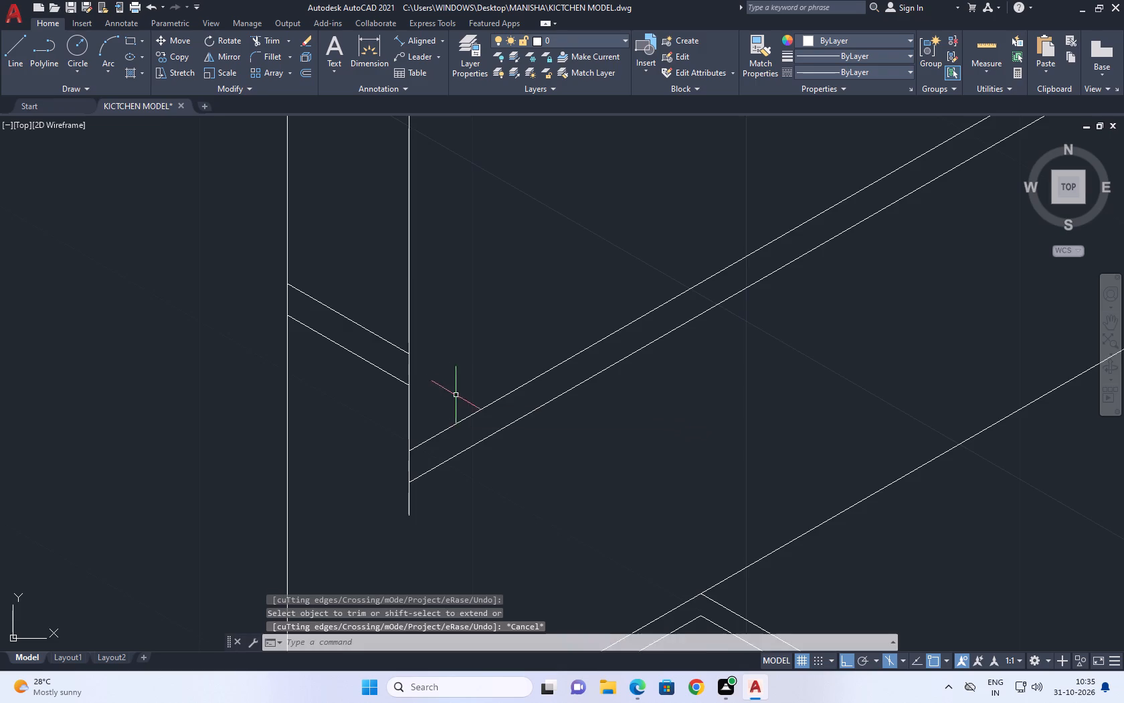
# Move the hood base's two short side edges down so they meet the long front edges at the vertical corner line.
pyautogui.moveTo(373, 332); pyautogui.dragTo(510, 324, button='middle')
pyautogui.moveTo(510, 302); pyautogui.dragTo(500, 318)
pyautogui.moveTo(476, 386); pyautogui.dragTo(476, 392)
pyautogui.moveTo(571, 378); pyautogui.dragTo(575, 326, button='middle')
pyautogui.press('m')
pyautogui.press('space')
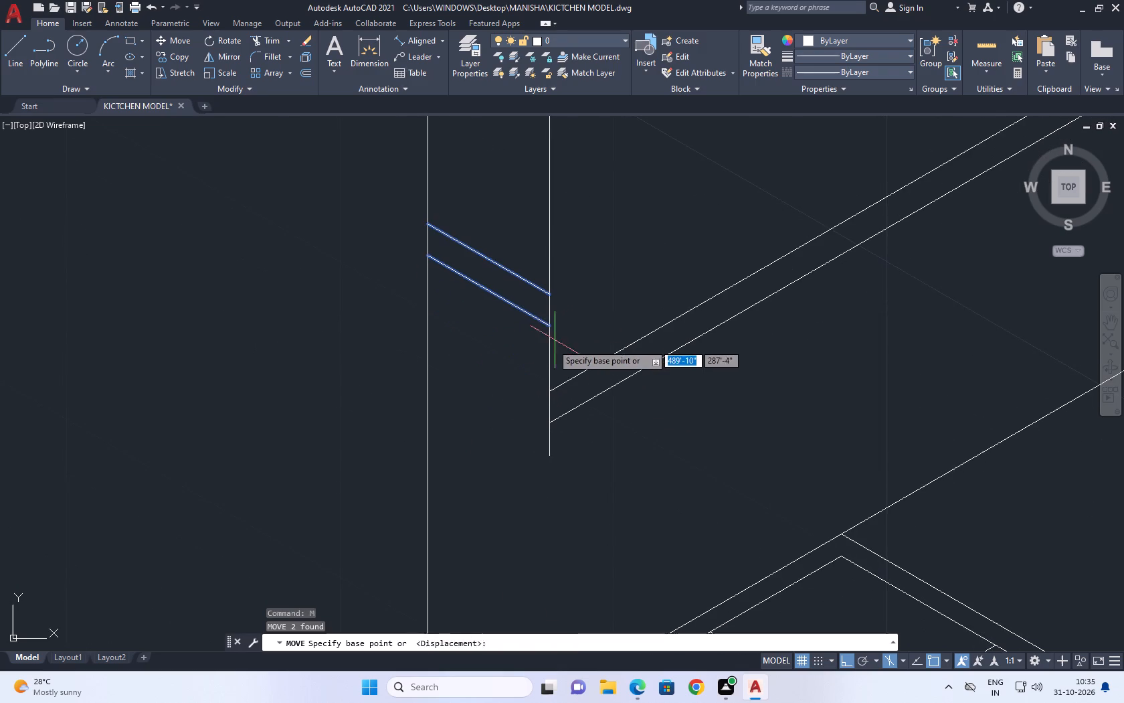
pyautogui.click(549, 329)
pyautogui.click(549, 425)
pyautogui.scroll(-5, 534, 372)
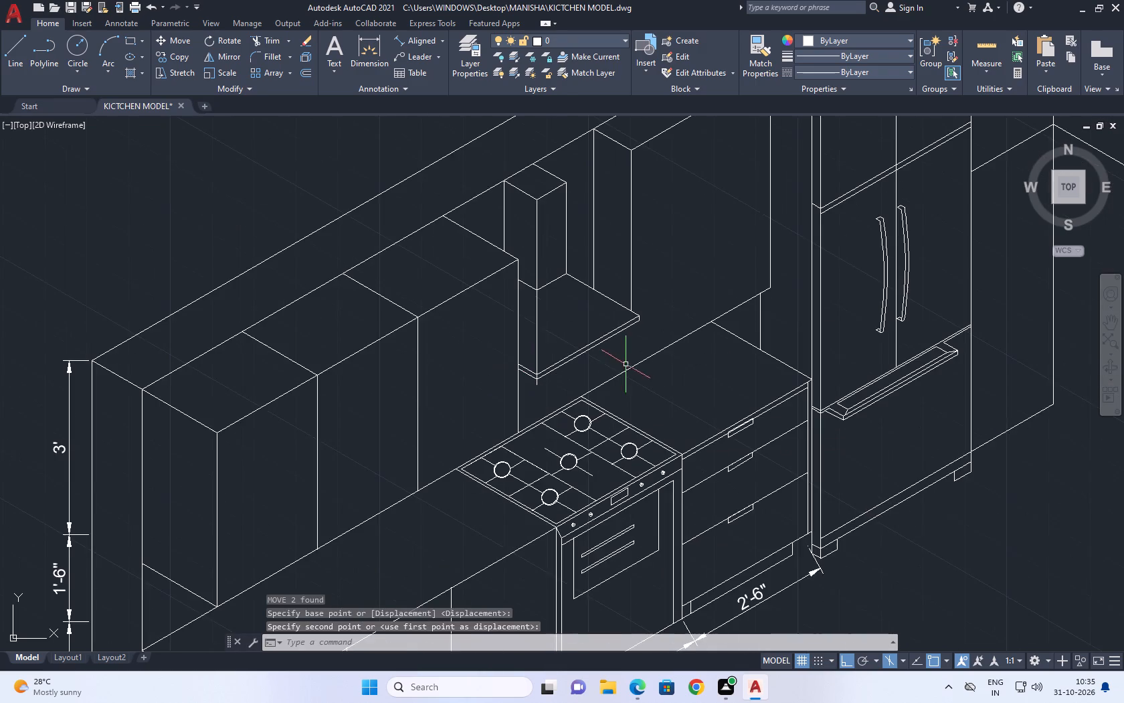
# Trim the part of the vertical corner line that overshoots the hood base's bottom corner.
pyautogui.moveTo(529, 337); pyautogui.dragTo(537, 374, button='middle')
pyautogui.write('TR')
pyautogui.press('space')
pyautogui.scroll(3, 546, 412)
pyautogui.moveTo(550, 447); pyautogui.dragTo(545, 439)
pyautogui.moveTo(520, 435); pyautogui.dragTo(515, 442)
pyautogui.scroll(-5, 561, 428)
pyautogui.scroll(2, 618, 392)
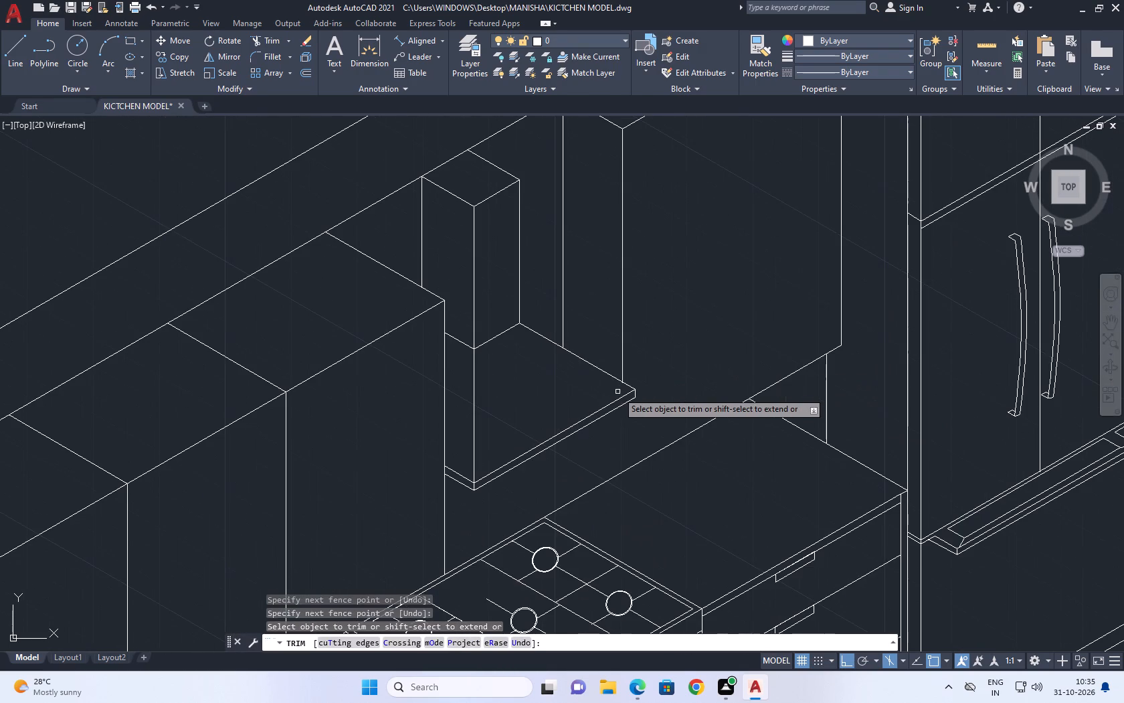
pyautogui.press('Escape')
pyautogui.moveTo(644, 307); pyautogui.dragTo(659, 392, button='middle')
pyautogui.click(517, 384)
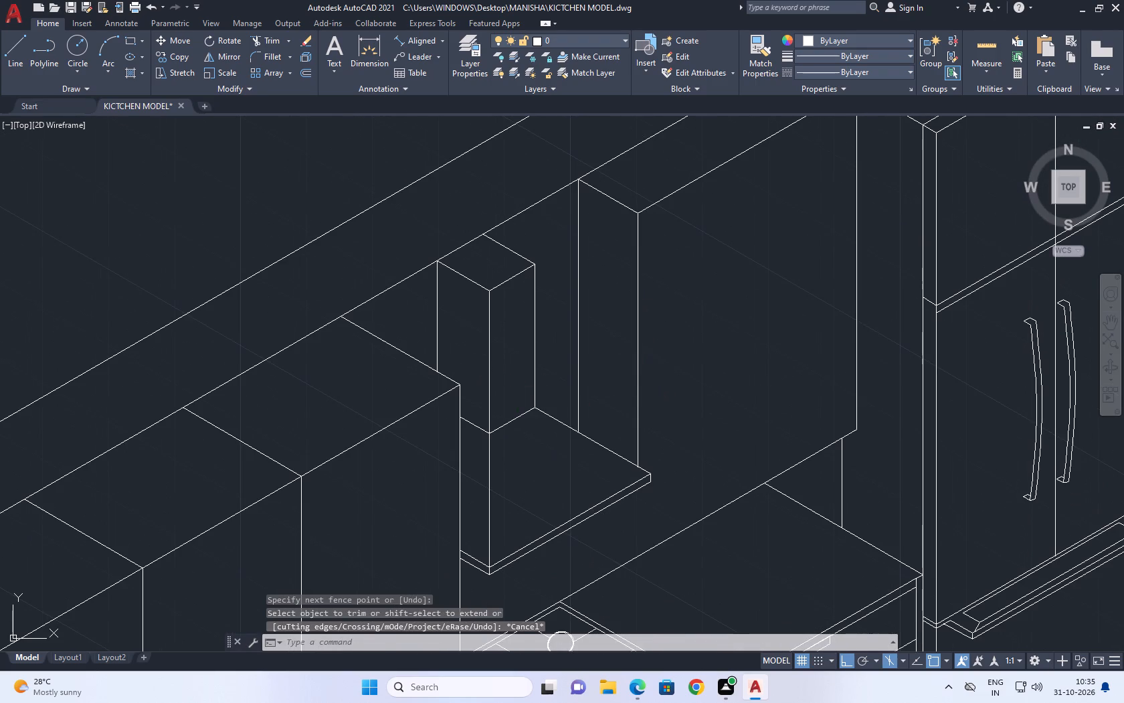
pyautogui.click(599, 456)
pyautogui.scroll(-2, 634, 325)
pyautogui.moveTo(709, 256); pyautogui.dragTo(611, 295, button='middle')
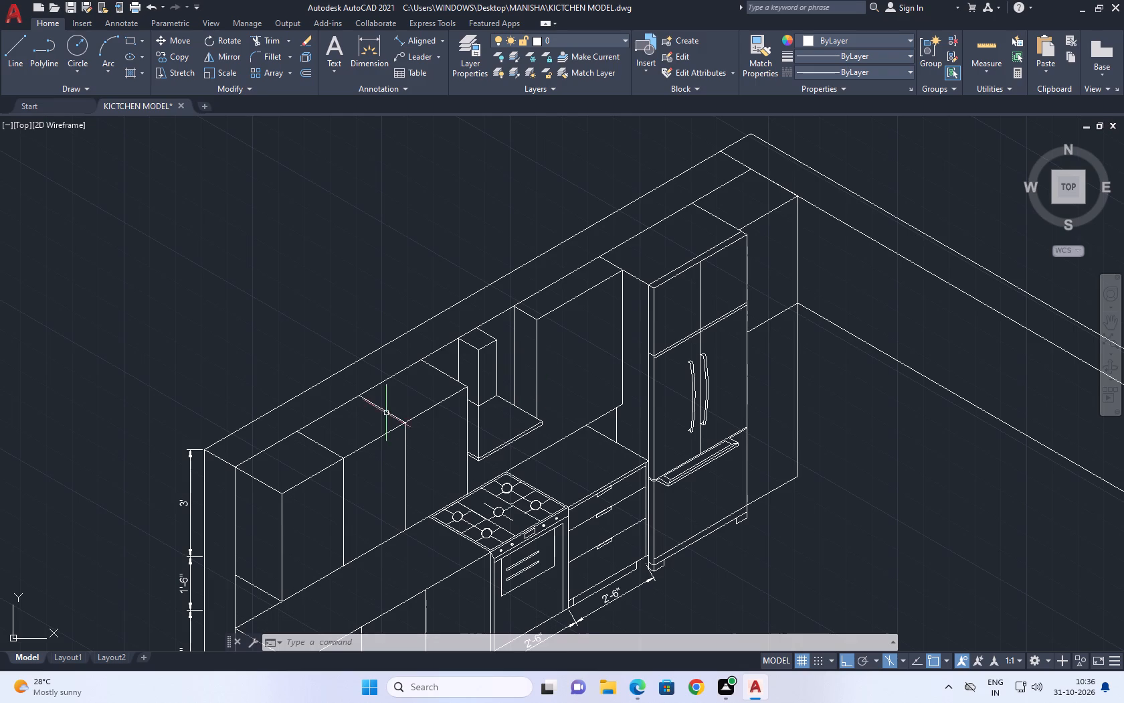
# Copy the top front edge of the wall cabinets beside the hood 0.5 inward to show the door thickness.
pyautogui.moveTo(387, 427); pyautogui.dragTo(510, 367, button='middle')
pyautogui.scroll(2, 488, 408)
pyautogui.moveTo(500, 397); pyautogui.dragTo(492, 382)
pyautogui.click(465, 344)
pyautogui.moveTo(506, 337); pyautogui.dragTo(567, 446, button='middle')
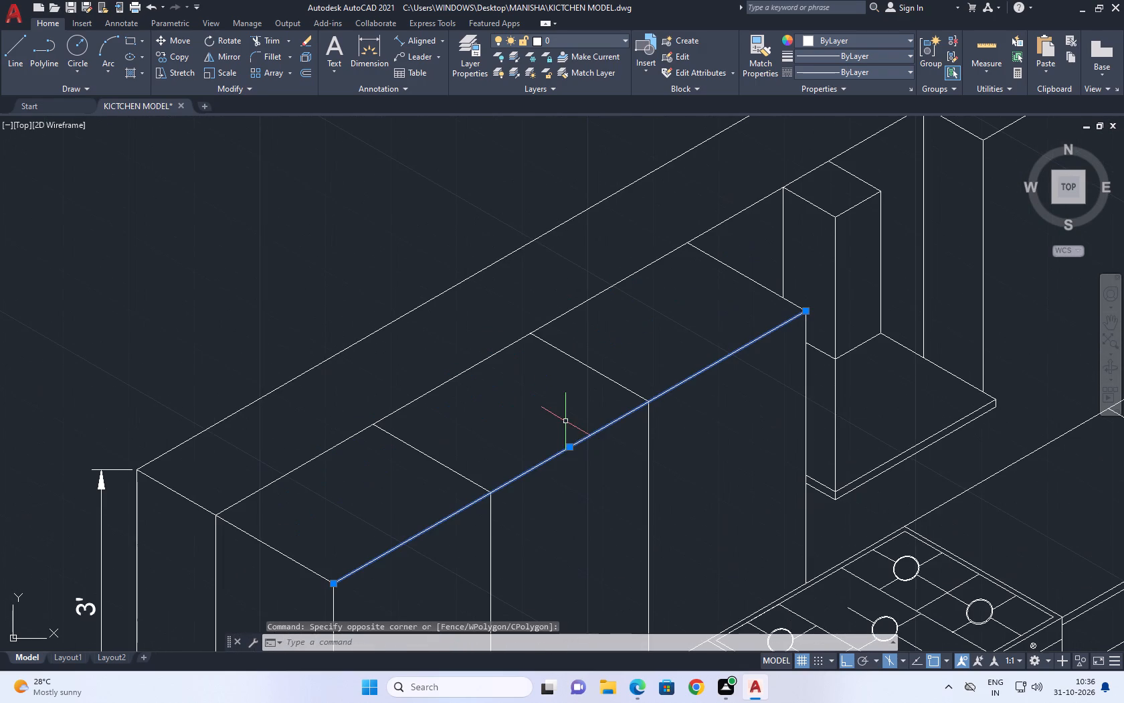
pyautogui.press('c')
pyautogui.press('o')
pyautogui.press('space')
pyautogui.click(567, 443)
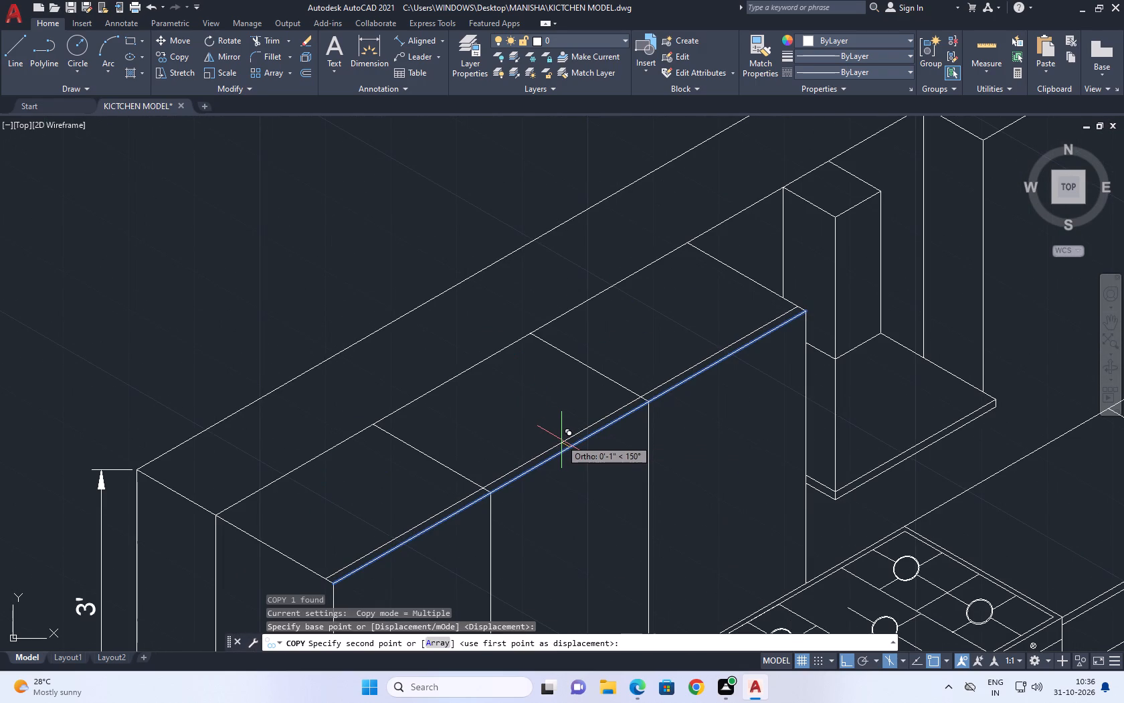
pyautogui.press('0')
pyautogui.press('.')
pyautogui.write('5')
pyautogui.press('space')
pyautogui.press('Escape')
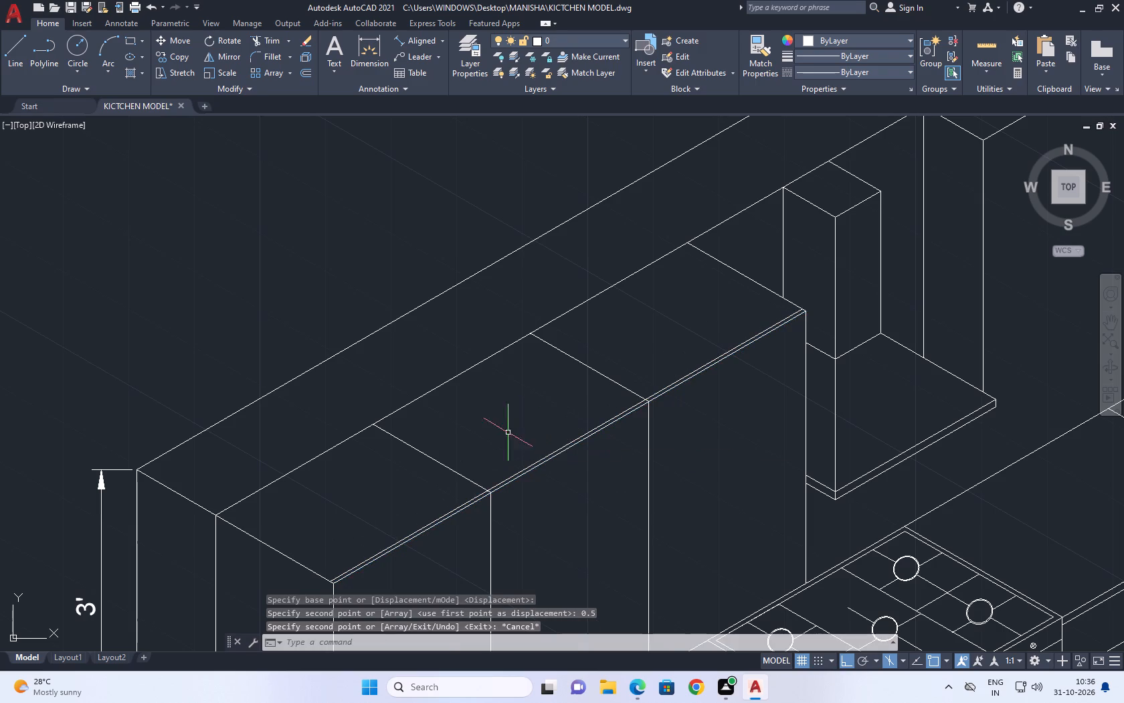
# Copy the end wall cabinet's vertical front corner edge back to the end of the new inner top line.
pyautogui.moveTo(470, 471); pyautogui.dragTo(554, 356, button='middle')
pyautogui.moveTo(527, 422); pyautogui.dragTo(643, 382, button='middle')
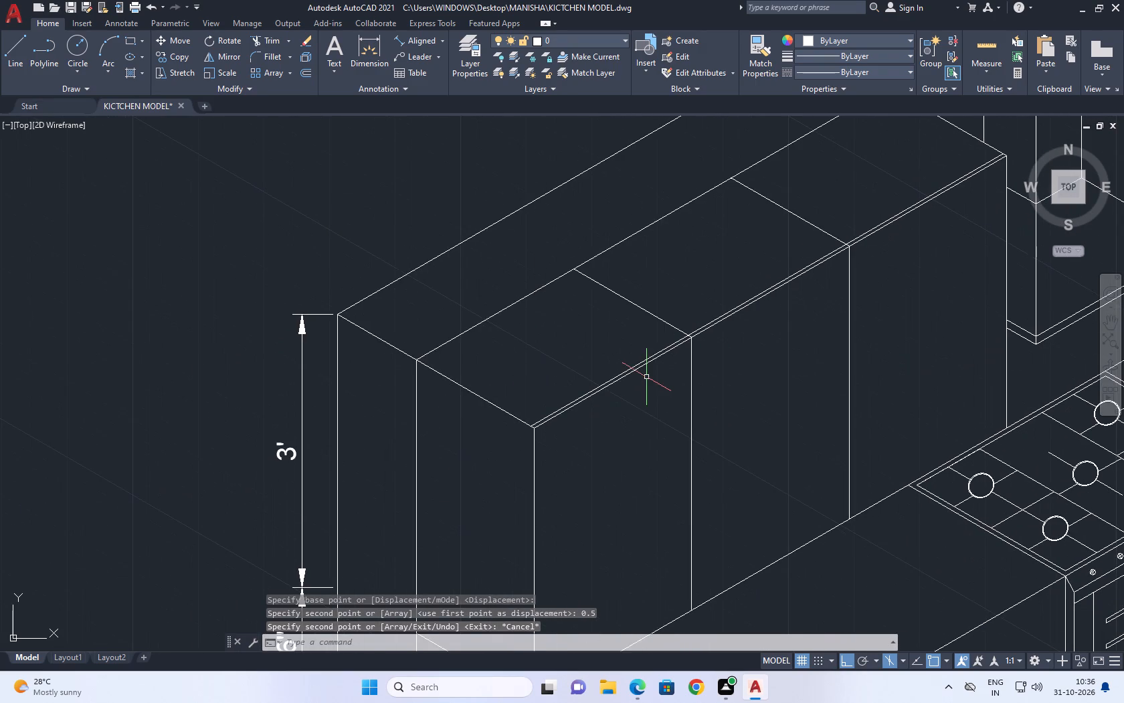
pyautogui.moveTo(648, 391); pyautogui.dragTo(670, 306, button='middle')
pyautogui.click(621, 455)
pyautogui.click(533, 418)
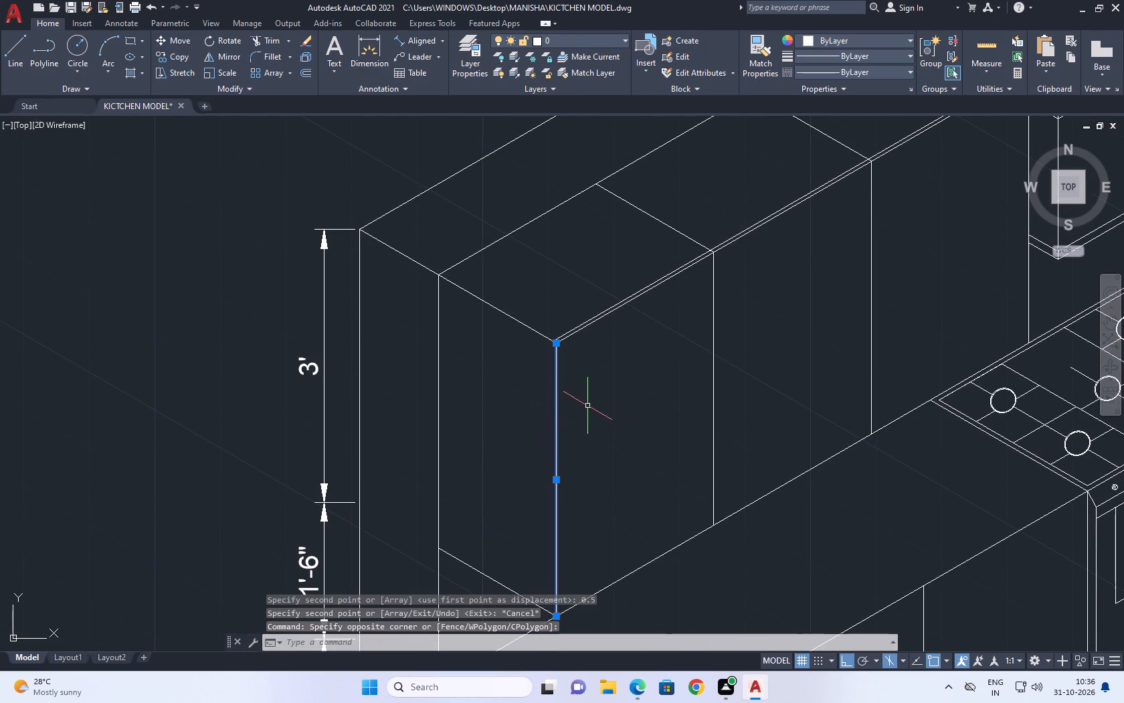
pyautogui.press('c')
pyautogui.write('O')
pyautogui.press('space')
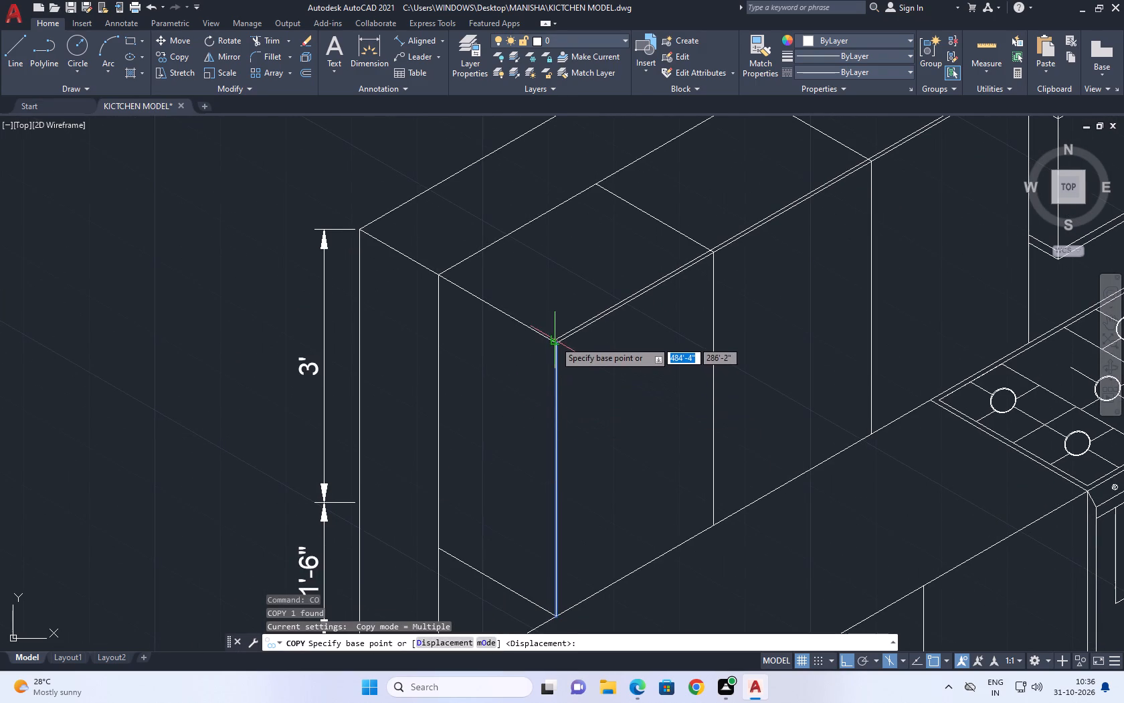
pyautogui.scroll(4, 556, 345)
pyautogui.click(535, 339)
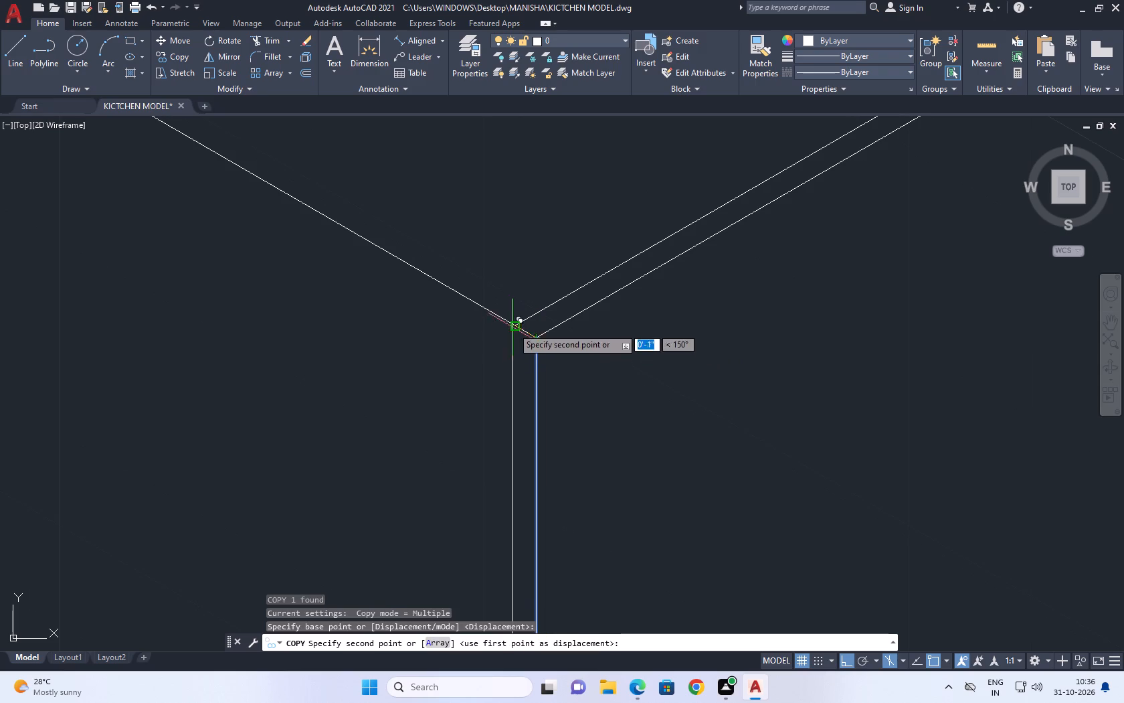
pyautogui.click(512, 326)
pyautogui.scroll(-5, 525, 351)
pyautogui.press('Escape')
# Examine the wall cabinets, the countertop end and the overall kitchen run with its dimensions.
pyautogui.moveTo(644, 317); pyautogui.dragTo(577, 295, button='middle')
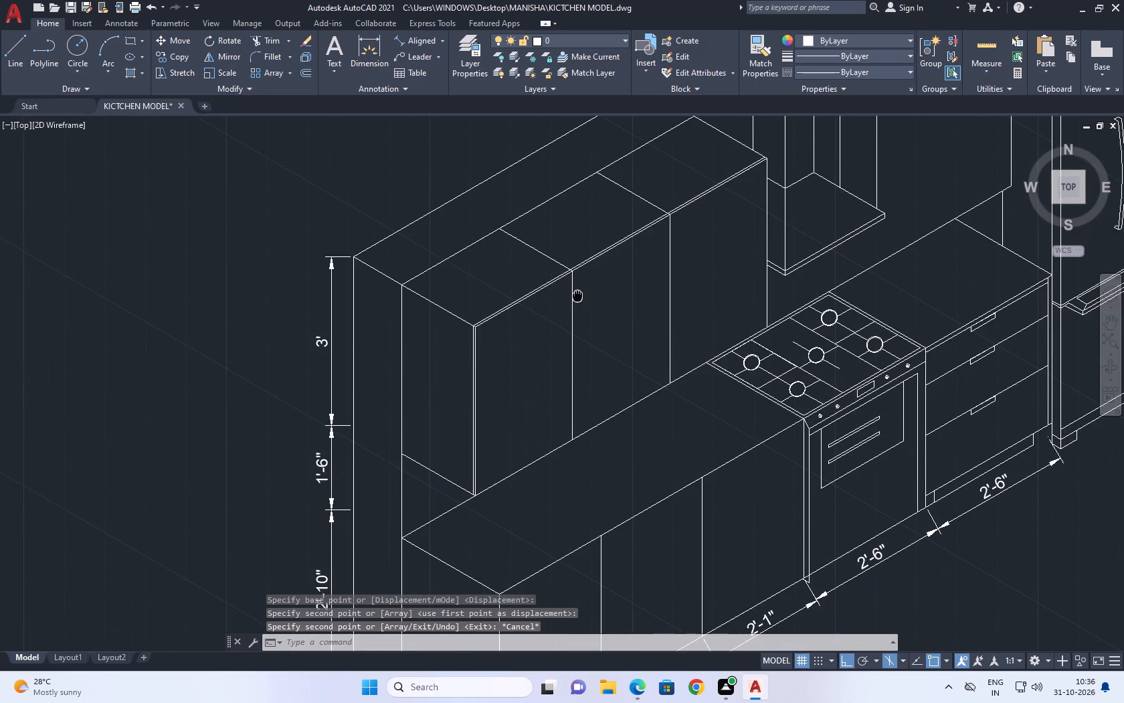
pyautogui.moveTo(577, 295); pyautogui.dragTo(575, 315, button='middle')
pyautogui.scroll(-2, 651, 335)
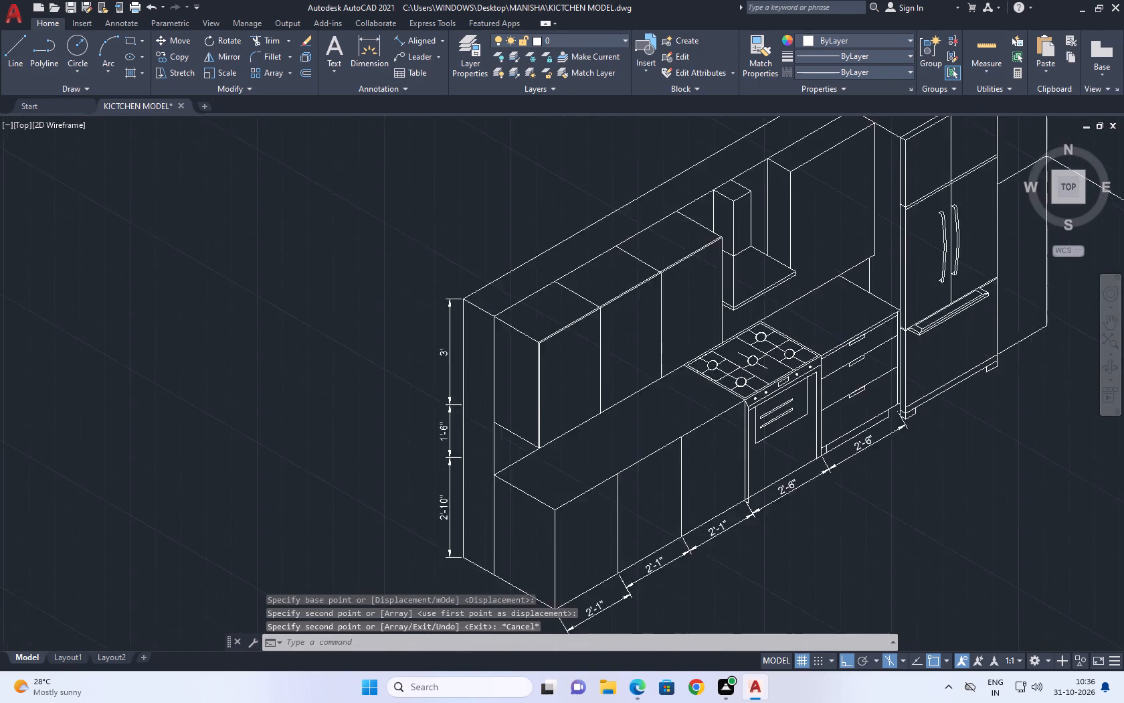
pyautogui.scroll(1, 549, 338)
pyautogui.moveTo(548, 337); pyautogui.dragTo(550, 324, button='middle')
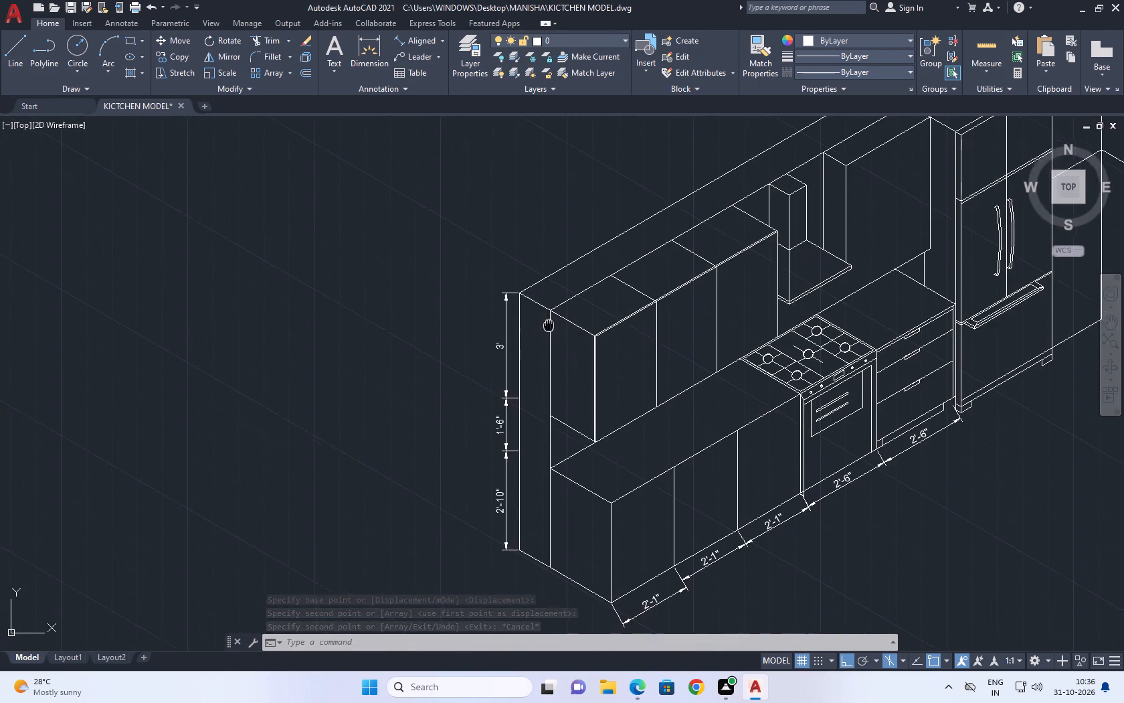
pyautogui.moveTo(550, 324); pyautogui.dragTo(608, 263, button='middle')
pyautogui.scroll(1, 595, 234)
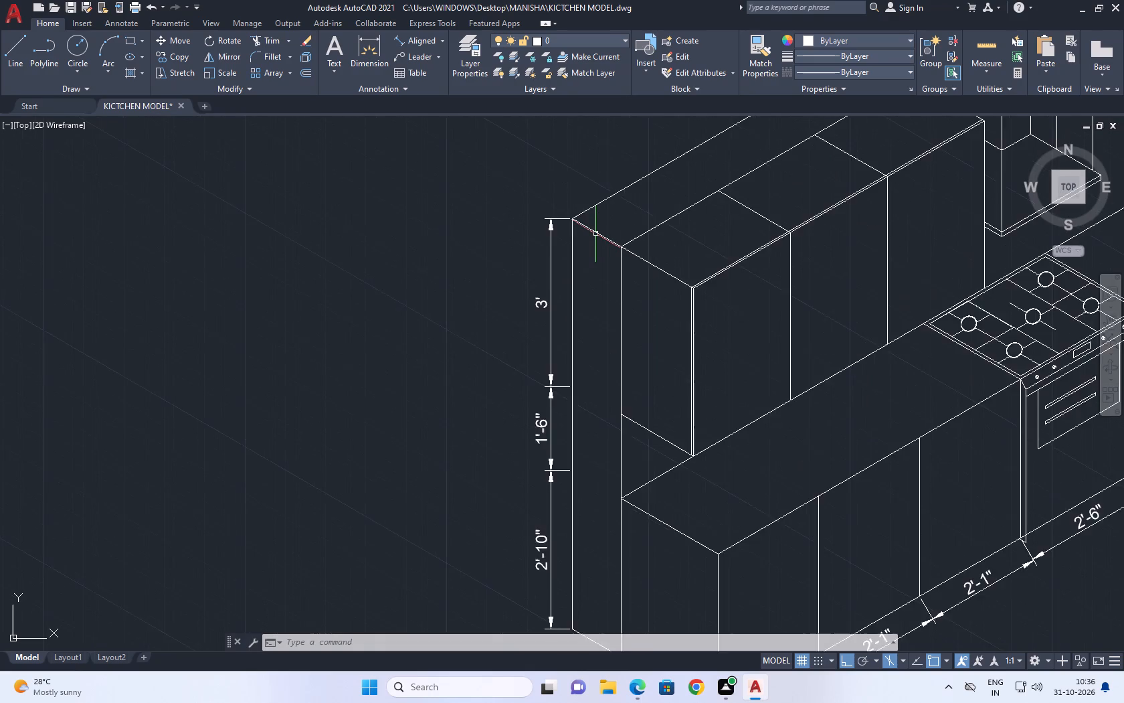
pyautogui.scroll(1, 595, 234)
pyautogui.scroll(-2, 597, 231)
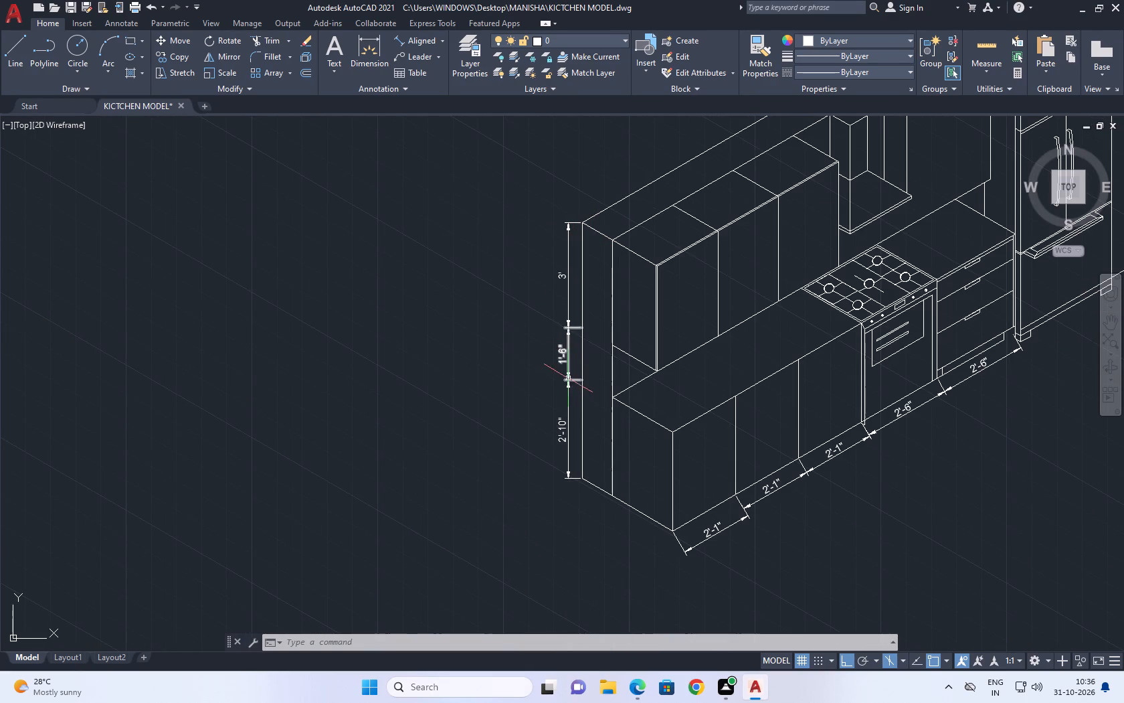
pyautogui.moveTo(568, 378); pyautogui.dragTo(656, 277, button='middle')
pyautogui.scroll(1, 656, 279)
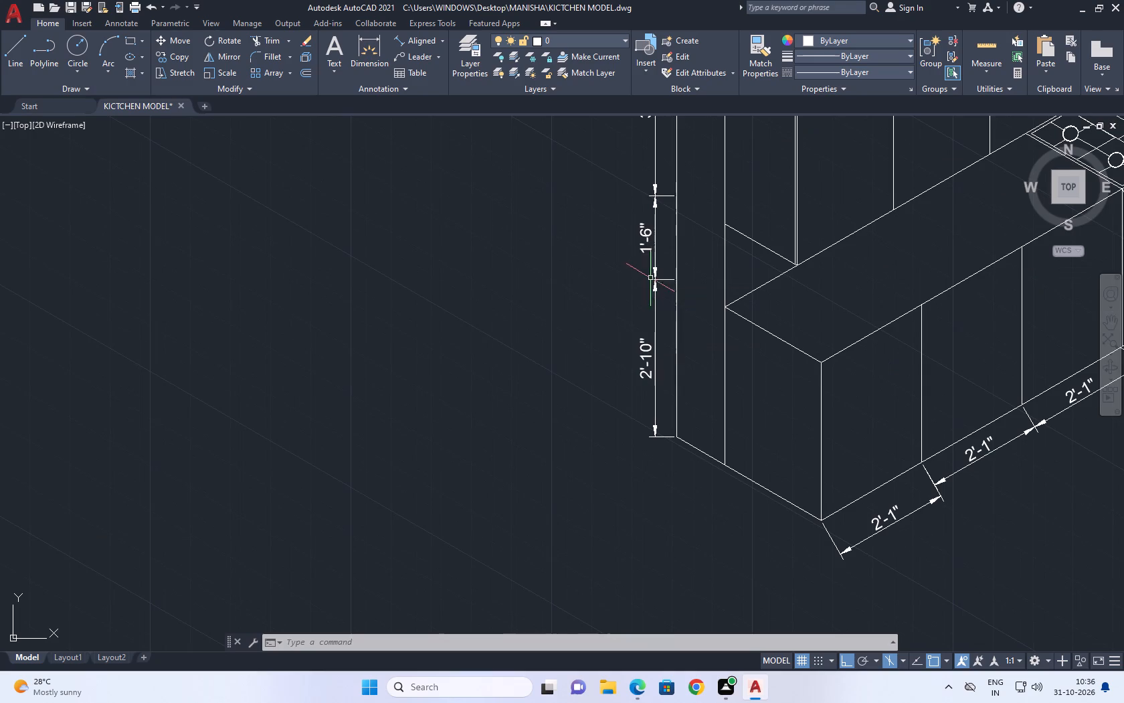
pyautogui.scroll(-3, 693, 321)
pyautogui.moveTo(713, 237); pyautogui.dragTo(690, 299, button='middle')
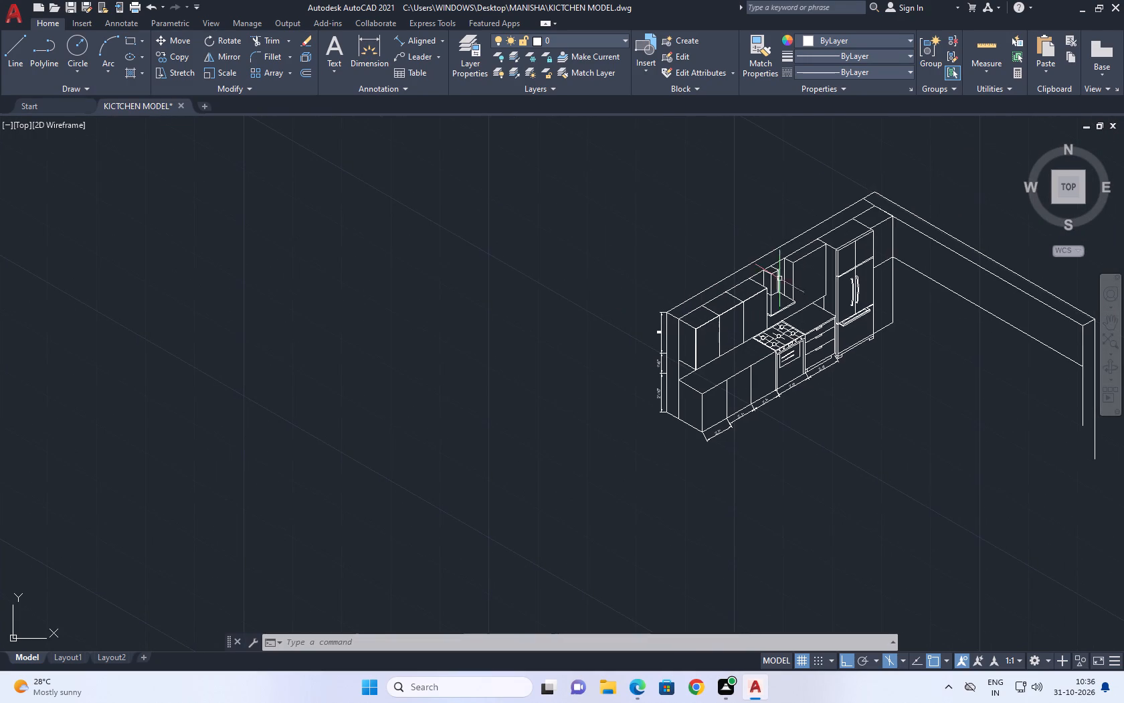
pyautogui.scroll(1, 722, 311)
pyautogui.moveTo(722, 311); pyautogui.dragTo(583, 315, button='middle')
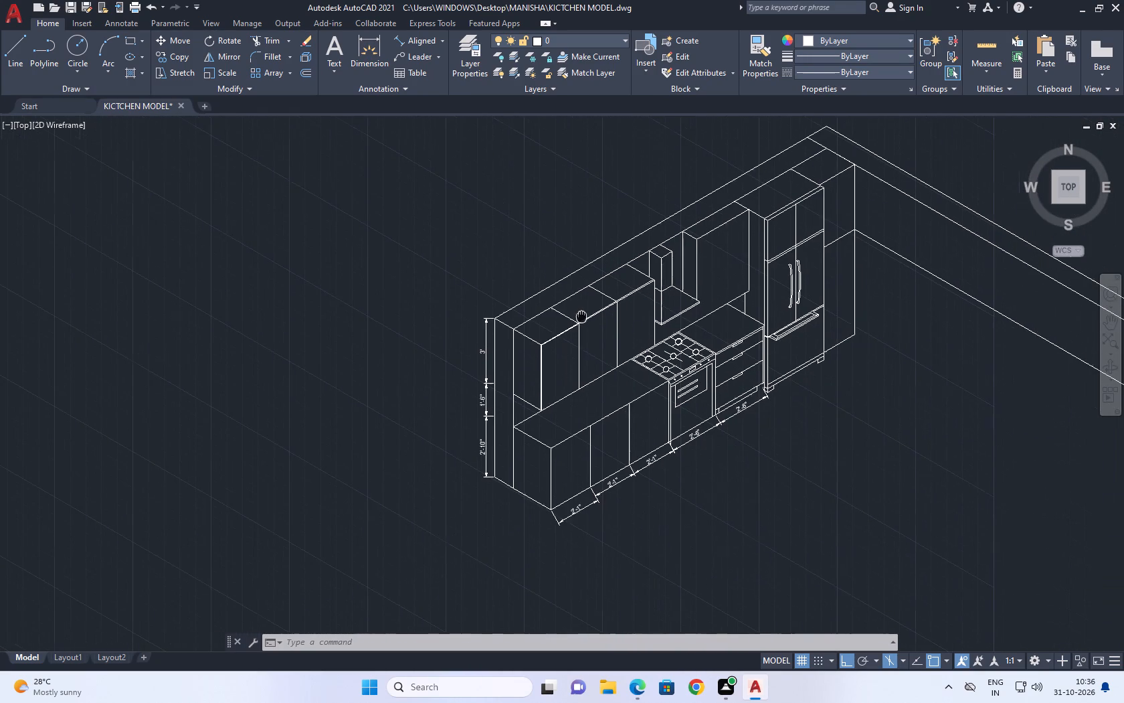
pyautogui.moveTo(844, 326); pyautogui.dragTo(759, 332, button='middle')
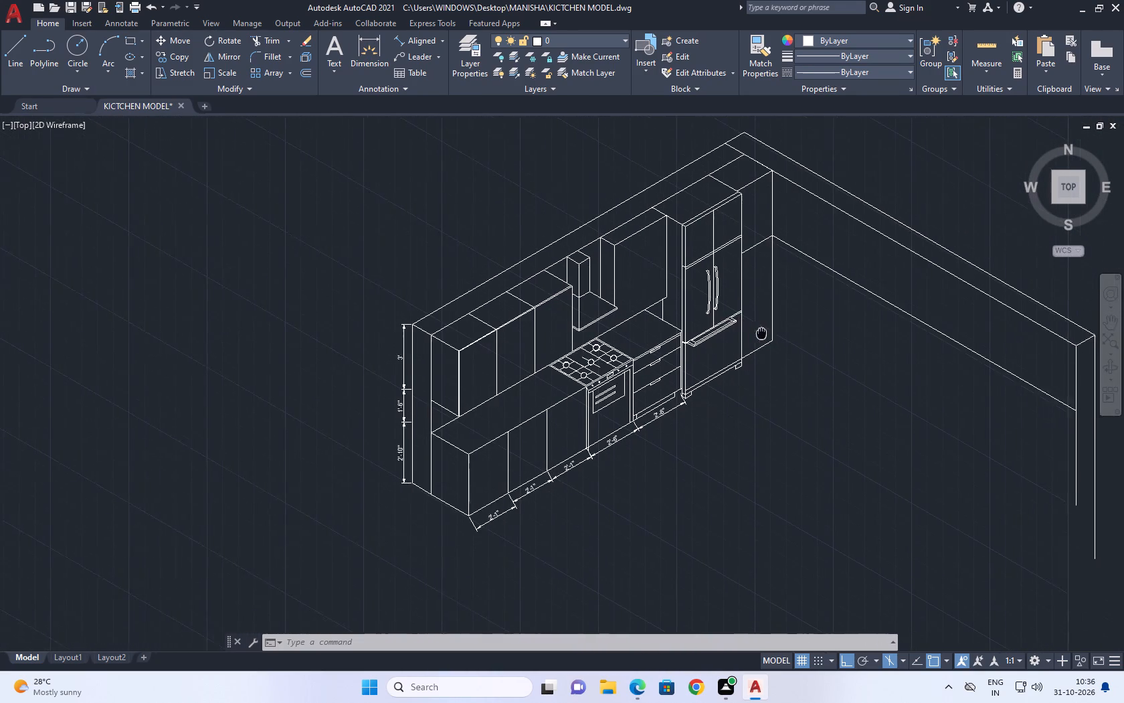
pyautogui.moveTo(759, 332); pyautogui.dragTo(729, 326, button='middle')
# Delete the three vertical height dimensions (3', 1'-6" and 2'-10") beside the end wall.
pyautogui.scroll(2, 376, 410)
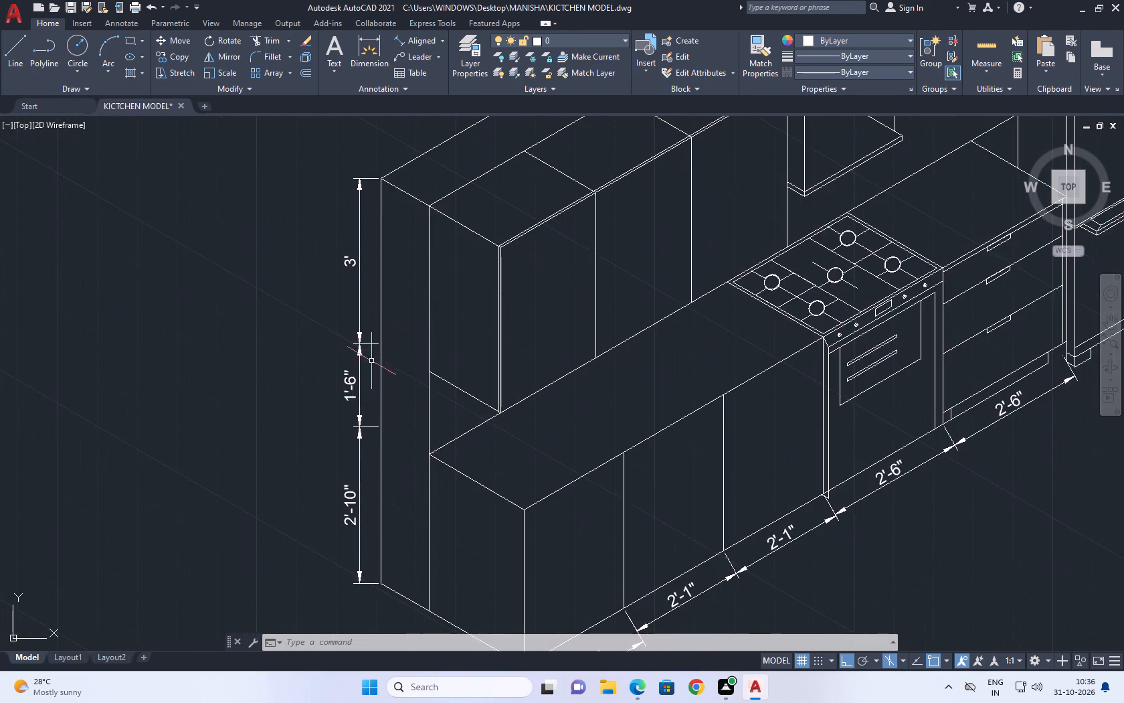
pyautogui.scroll(-2, 371, 360)
pyautogui.scroll(1, 361, 372)
pyautogui.click(373, 396)
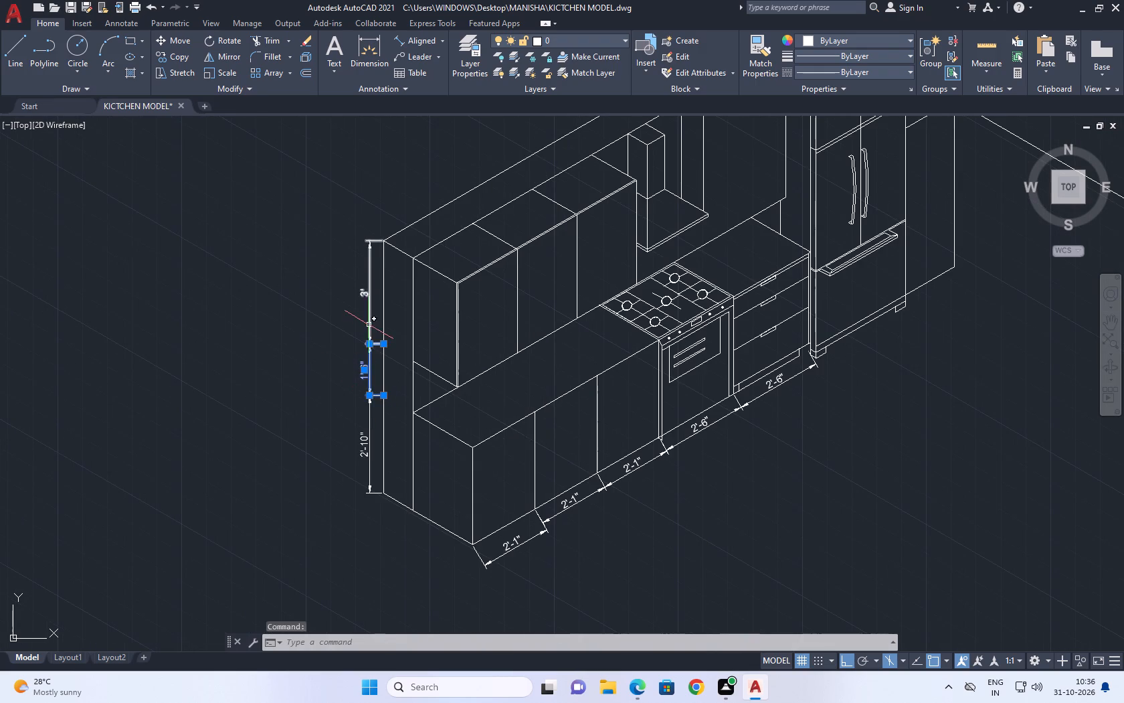
pyautogui.click(369, 325)
pyautogui.click(374, 453)
pyautogui.click(359, 449)
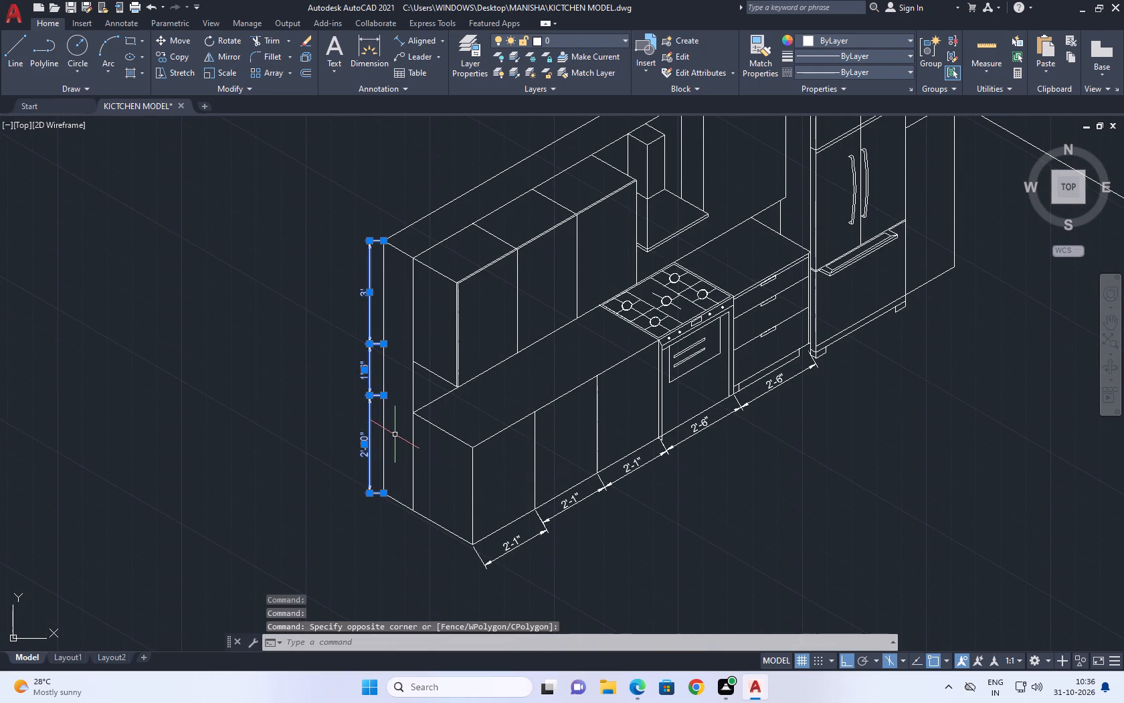
pyautogui.press('Delete')
pyautogui.scroll(-1, 578, 463)
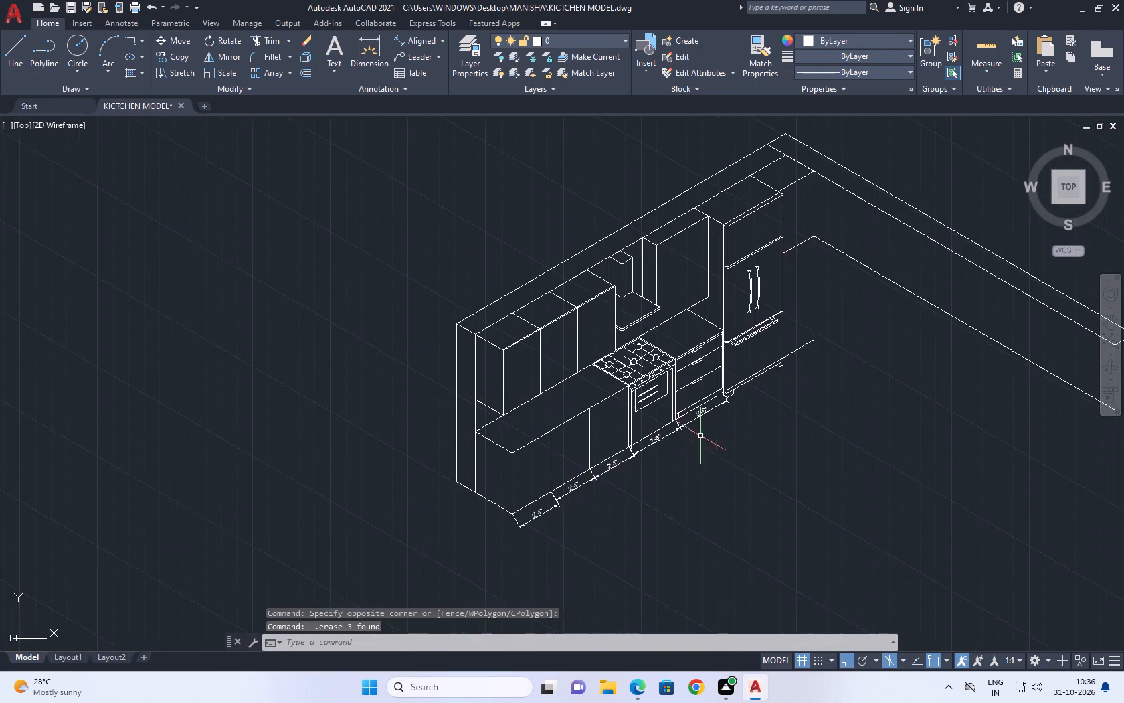
# Scale the whole kitchen run with its wall and dimensions by reference from its top outer end corner, making the back wall's top edge 16'8" long.
pyautogui.moveTo(661, 435); pyautogui.dragTo(579, 445, button='middle')
pyautogui.click(316, 193)
pyautogui.scroll(-1, 542, 396)
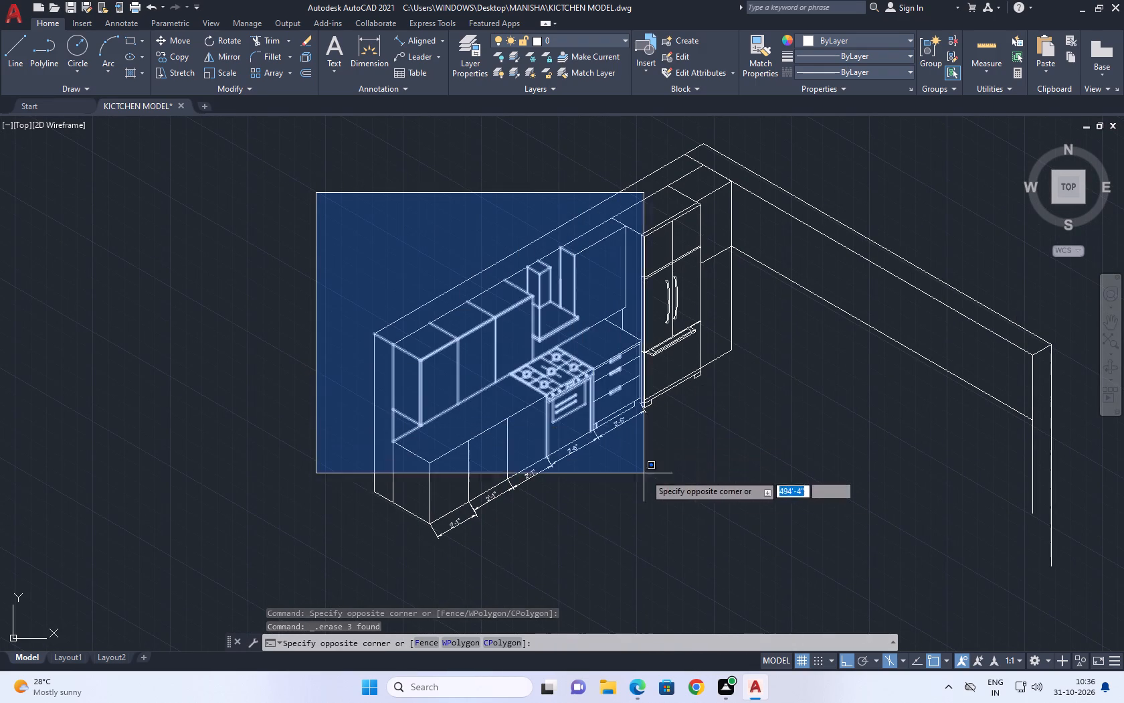
pyautogui.click(778, 576)
pyautogui.moveTo(720, 303); pyautogui.dragTo(672, 404, button='middle')
pyautogui.scroll(1, 671, 351)
pyautogui.click(715, 297)
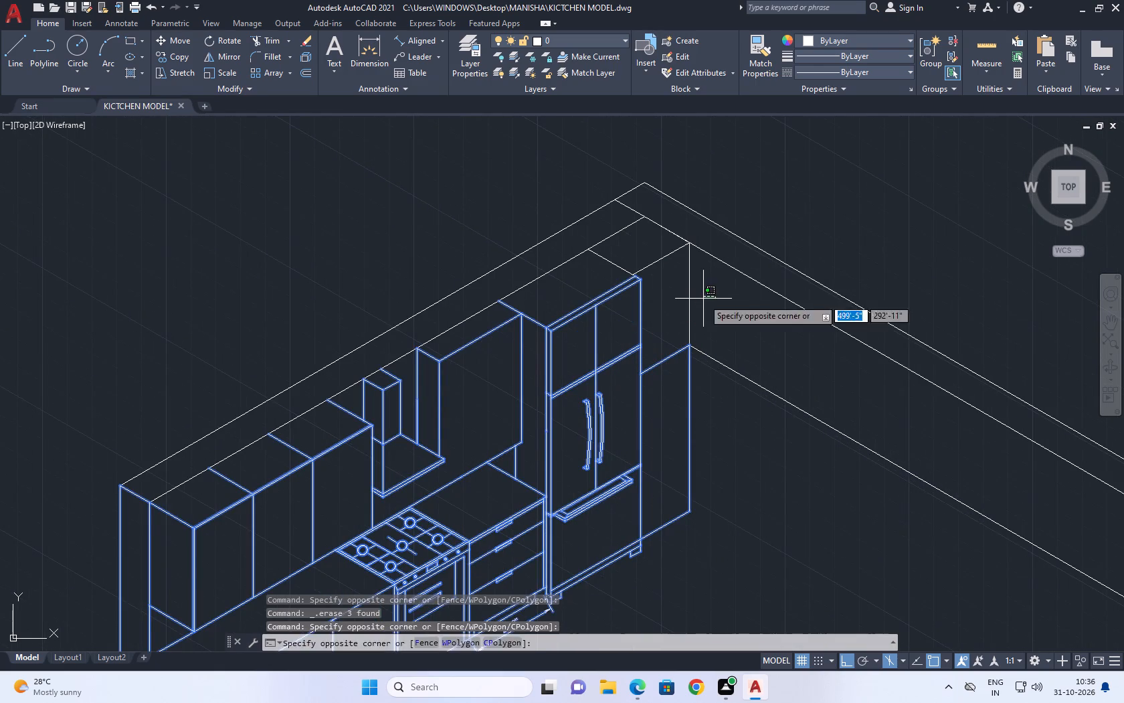
pyautogui.click(630, 303)
pyautogui.click(653, 276)
pyautogui.click(634, 258)
pyautogui.click(569, 285)
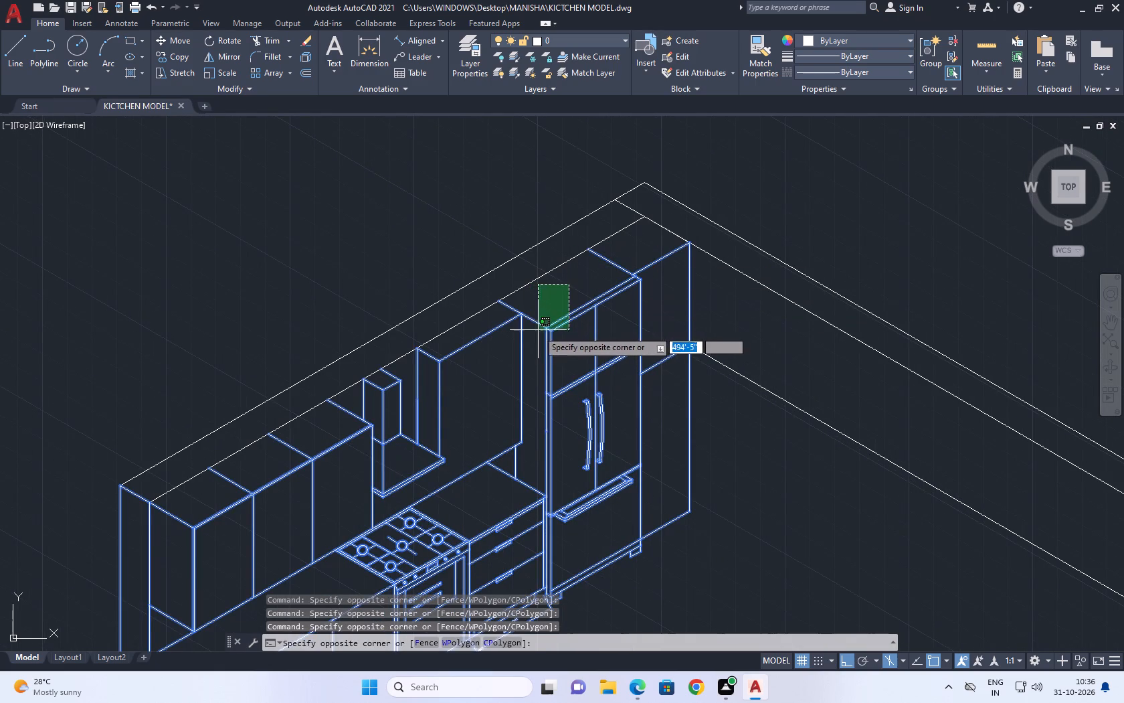
pyautogui.click(545, 330)
pyautogui.click(551, 292)
pyautogui.click(472, 245)
pyautogui.scroll(-1, 637, 258)
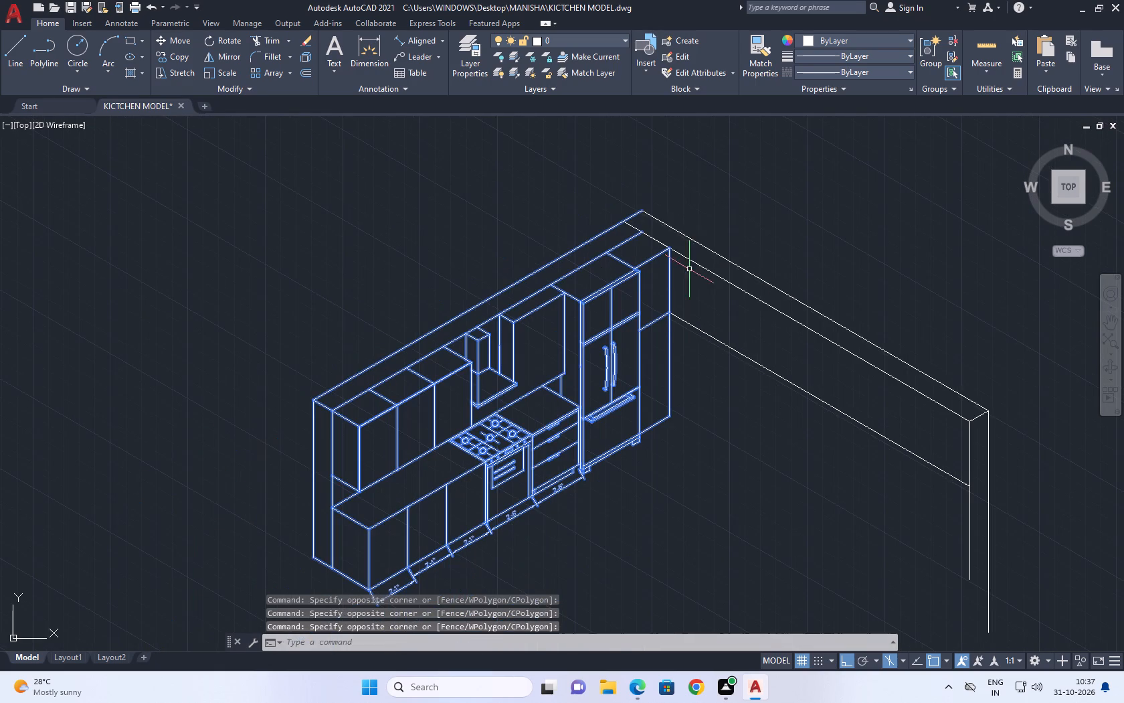
pyautogui.moveTo(657, 221); pyautogui.dragTo(677, 233, button='middle')
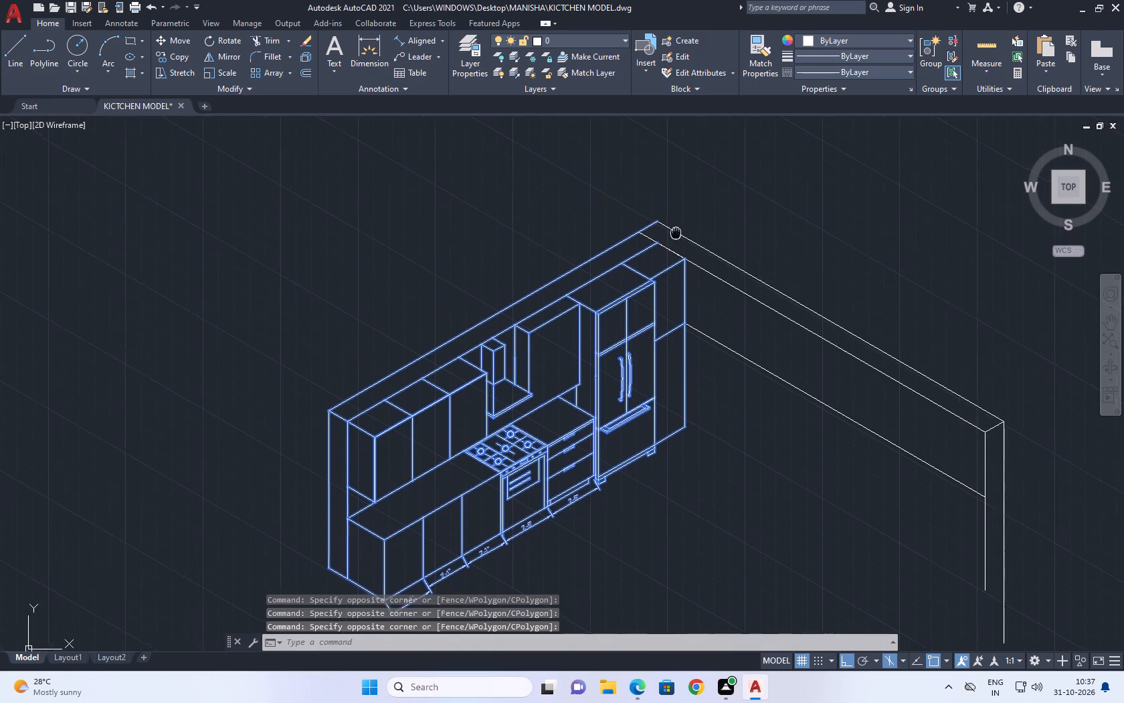
pyautogui.moveTo(677, 233); pyautogui.dragTo(734, 156, button='middle')
pyautogui.click(555, 570)
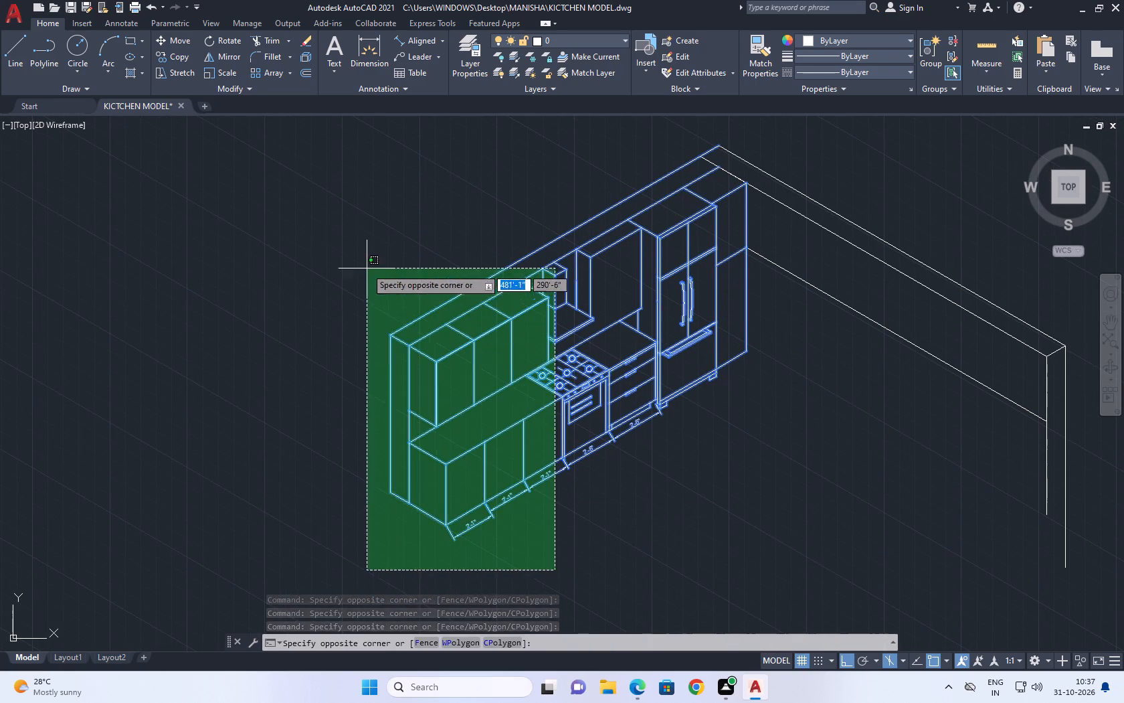
pyautogui.click(365, 266)
pyautogui.press('s')
pyautogui.write('C')
pyautogui.press('space')
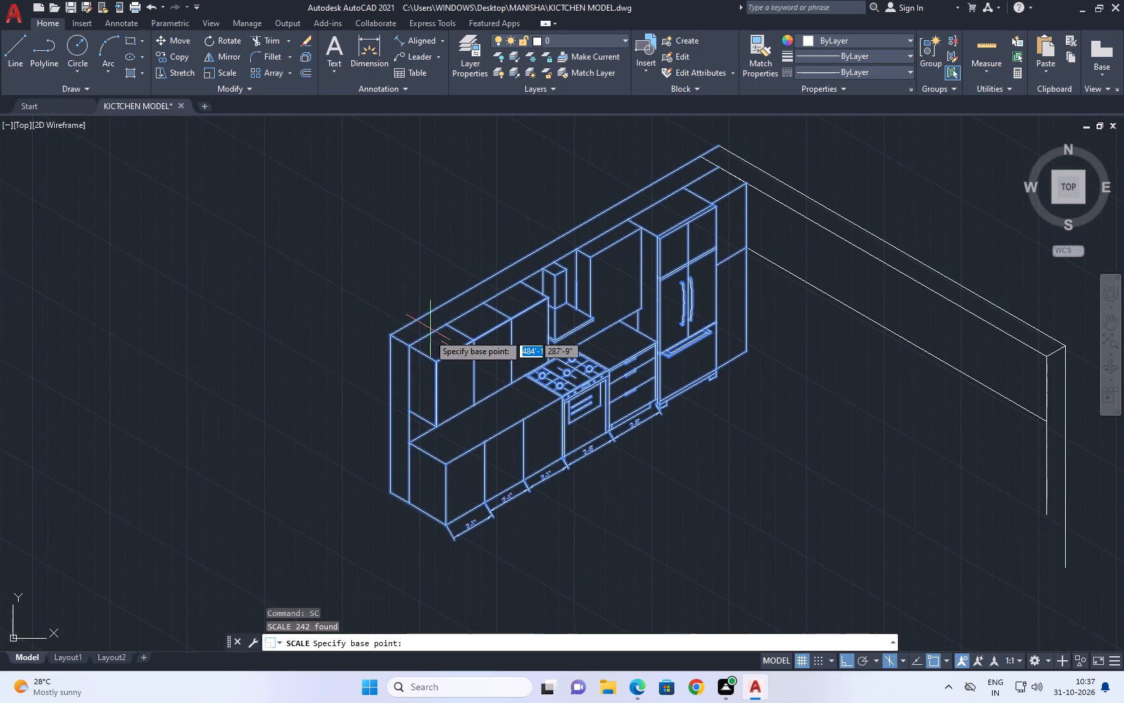
pyautogui.click(390, 333)
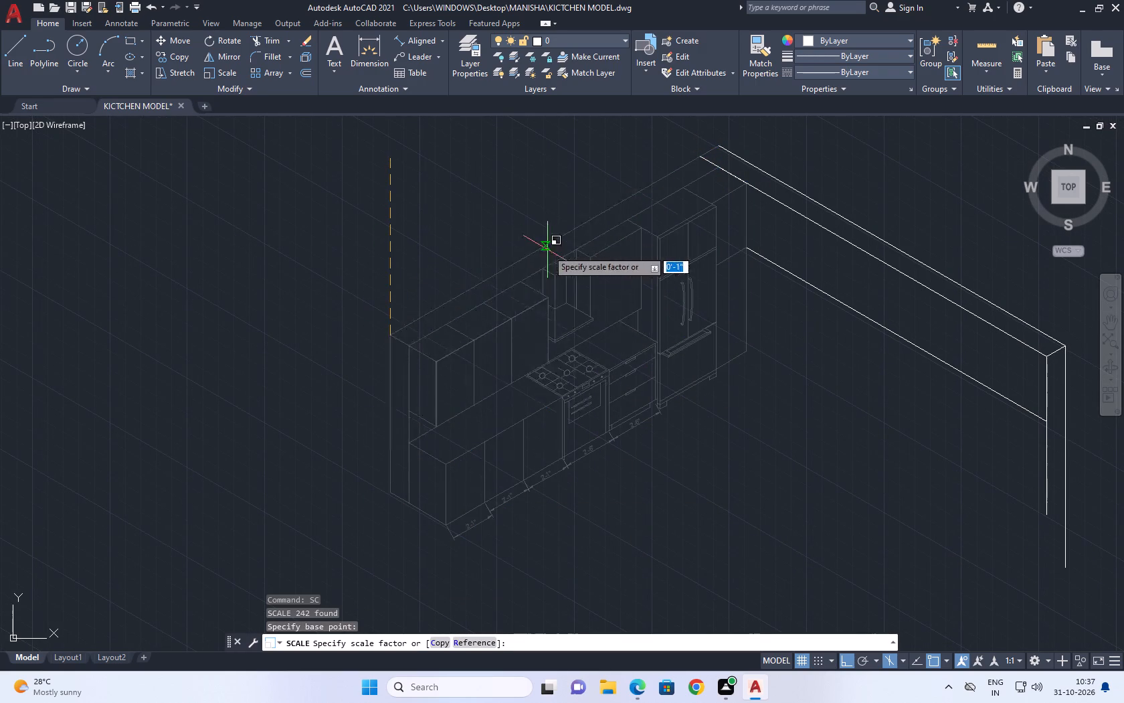
pyautogui.press('F5')
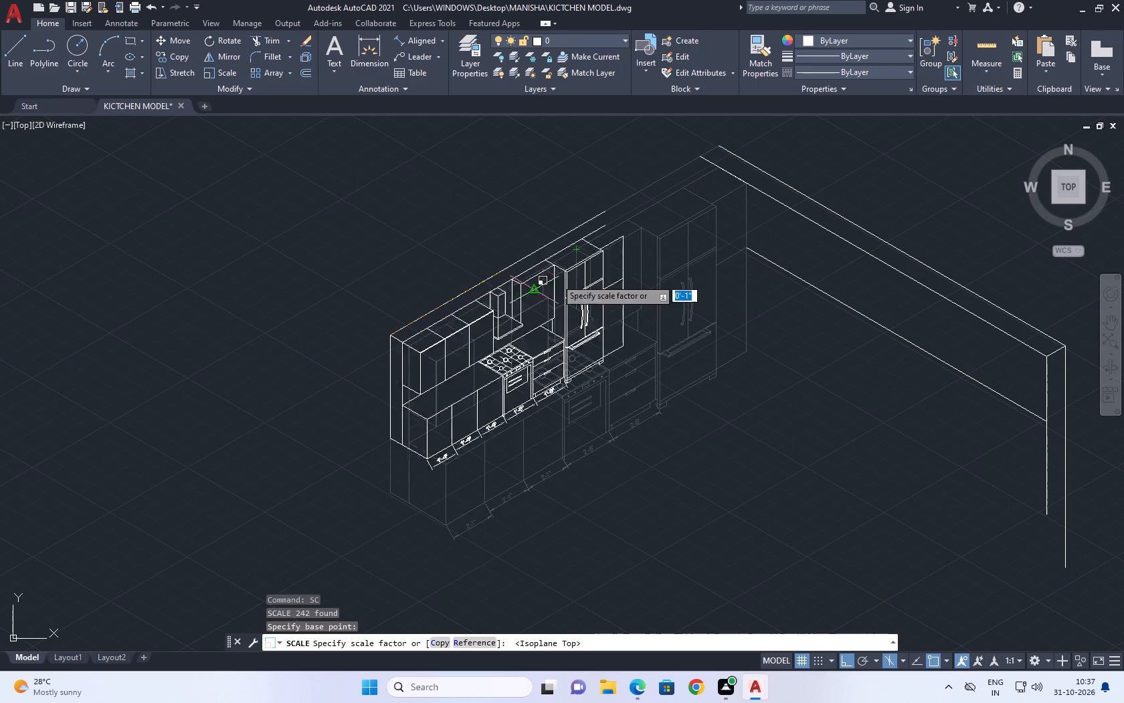
pyautogui.press('r')
pyautogui.press('space')
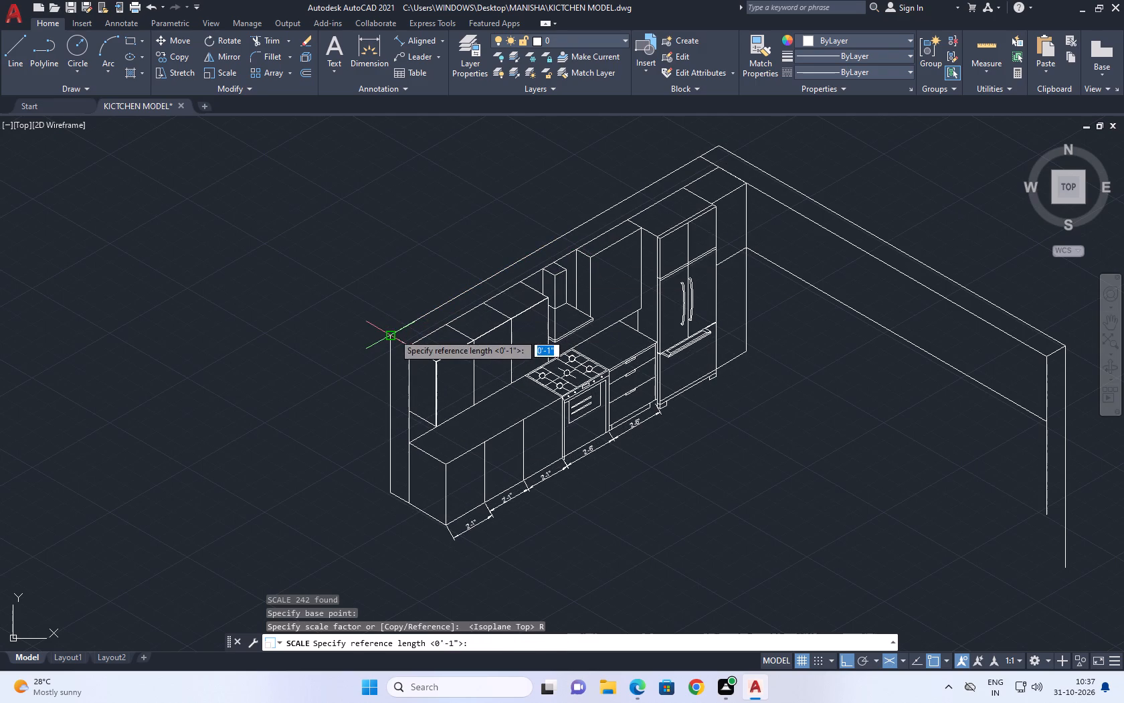
pyautogui.click(392, 333)
pyautogui.scroll(3, 728, 142)
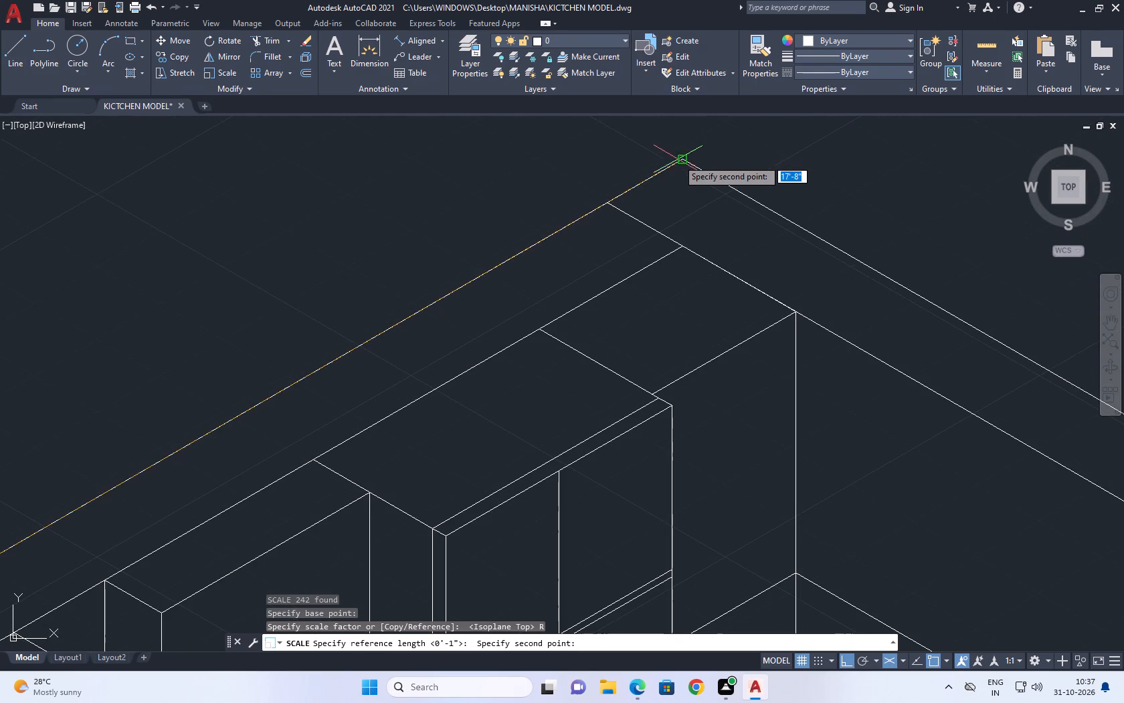
pyautogui.click(680, 160)
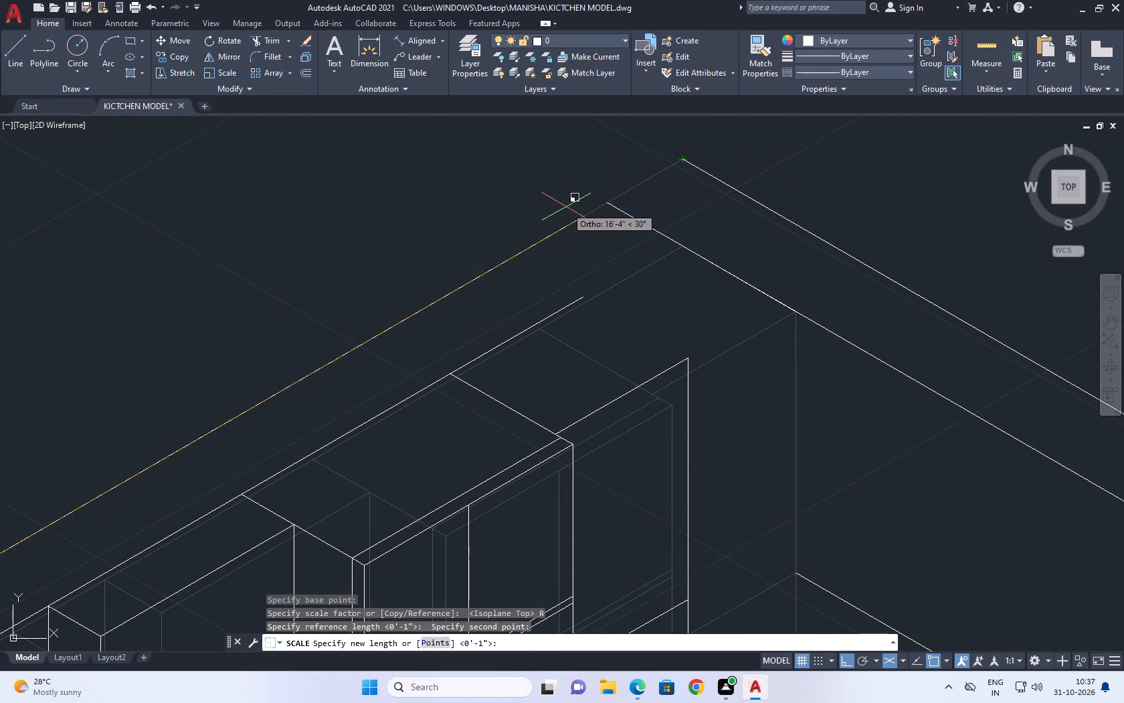
pyautogui.write("16'8")
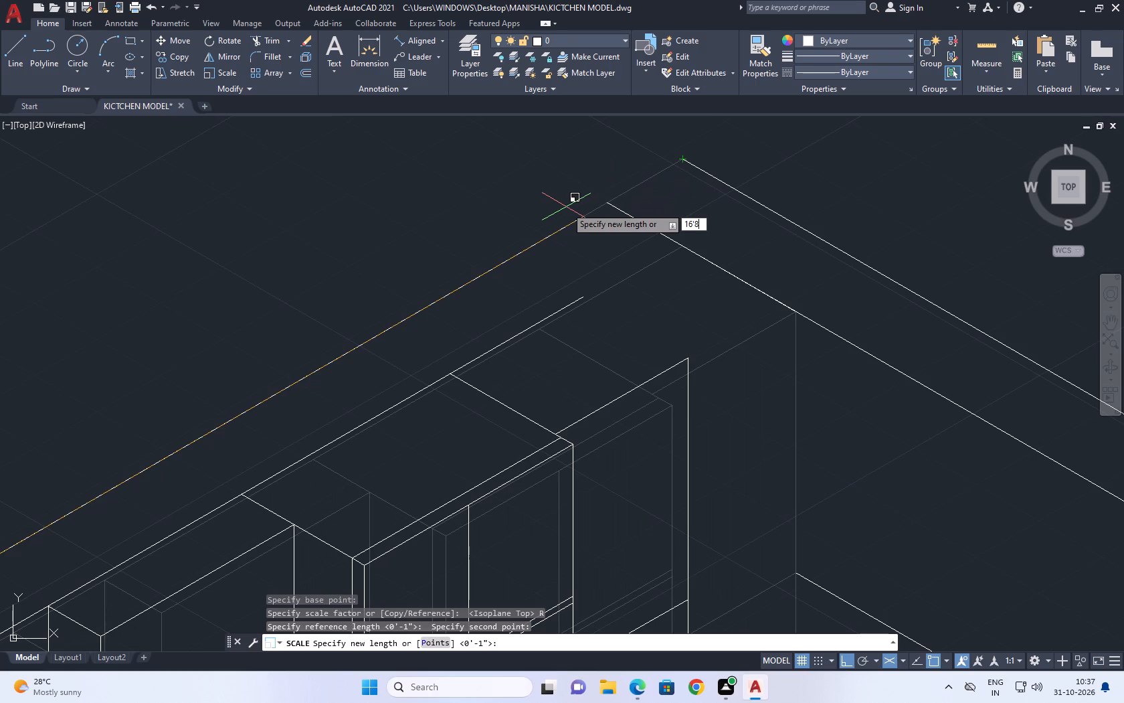
pyautogui.press('Return')
# Examine the rescaled kitchen run, its base cabinet dimensions and the junction with the adjoining wall.
pyautogui.scroll(-2, 599, 222)
pyautogui.moveTo(684, 312); pyautogui.dragTo(679, 289, button='middle')
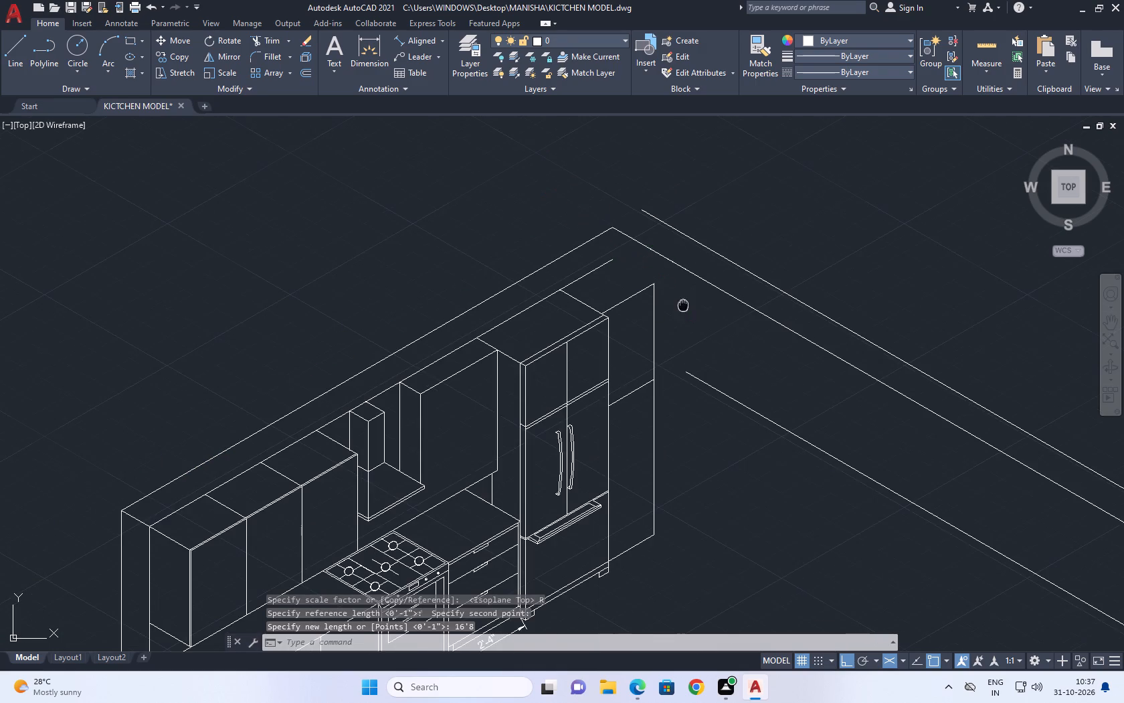
pyautogui.moveTo(679, 289); pyautogui.dragTo(667, 159, button='middle')
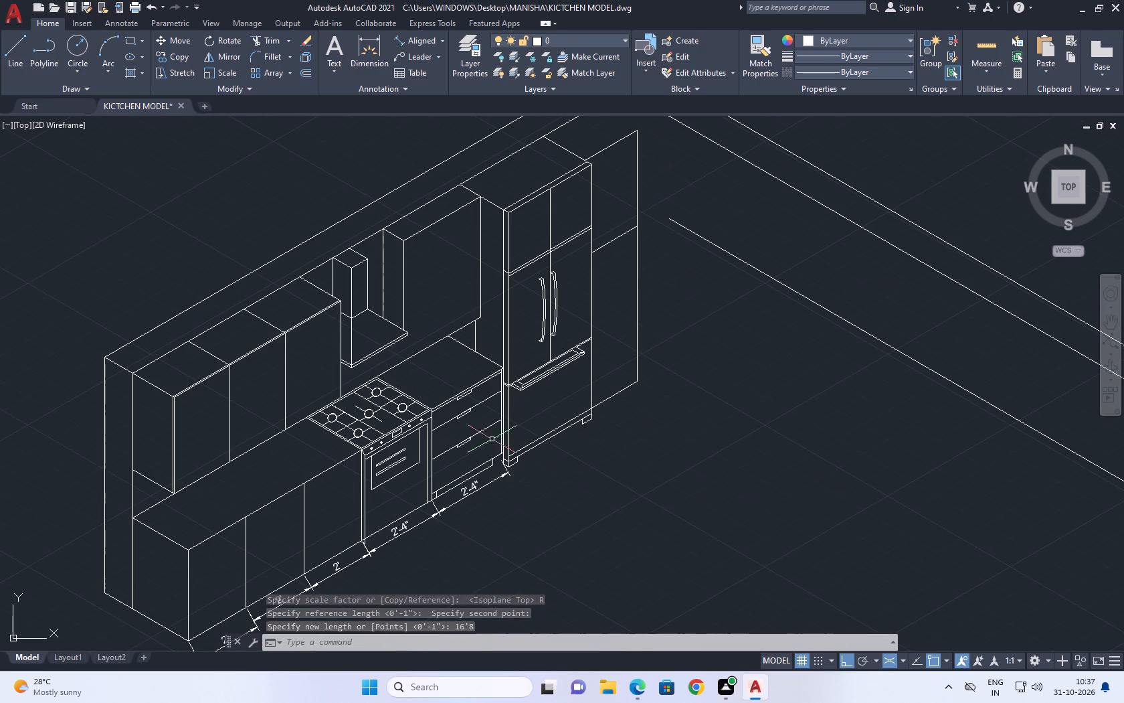
pyautogui.moveTo(422, 444); pyautogui.dragTo(569, 367, button='middle')
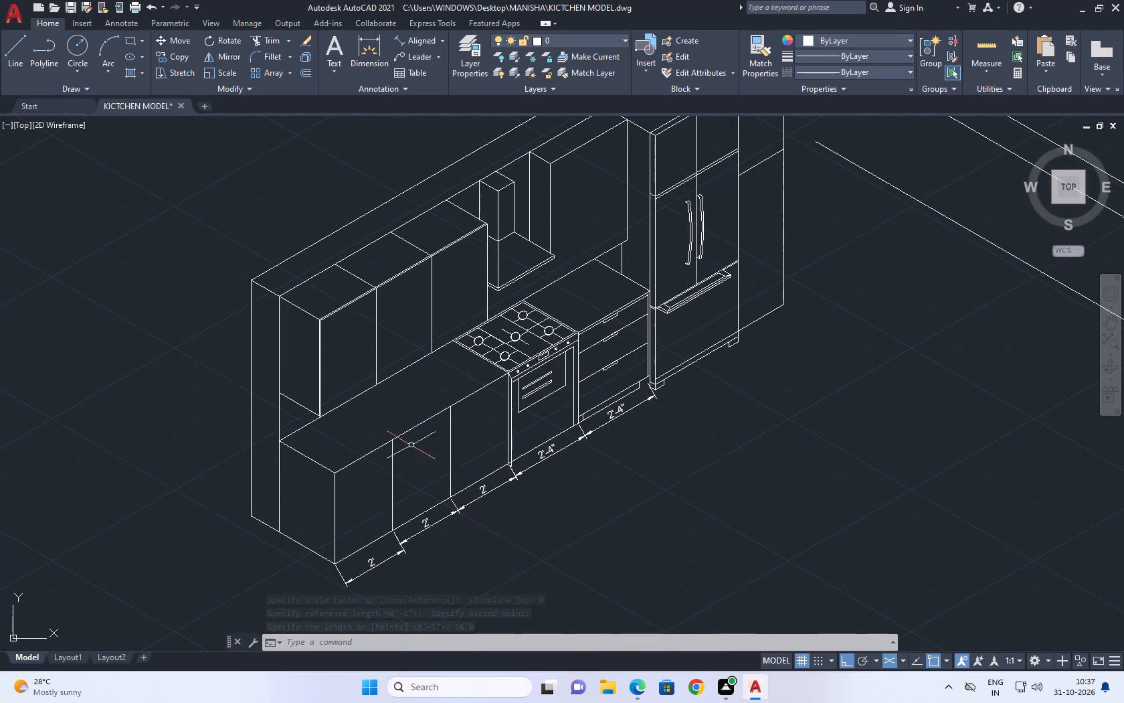
pyautogui.moveTo(373, 412); pyautogui.dragTo(648, 387, button='middle')
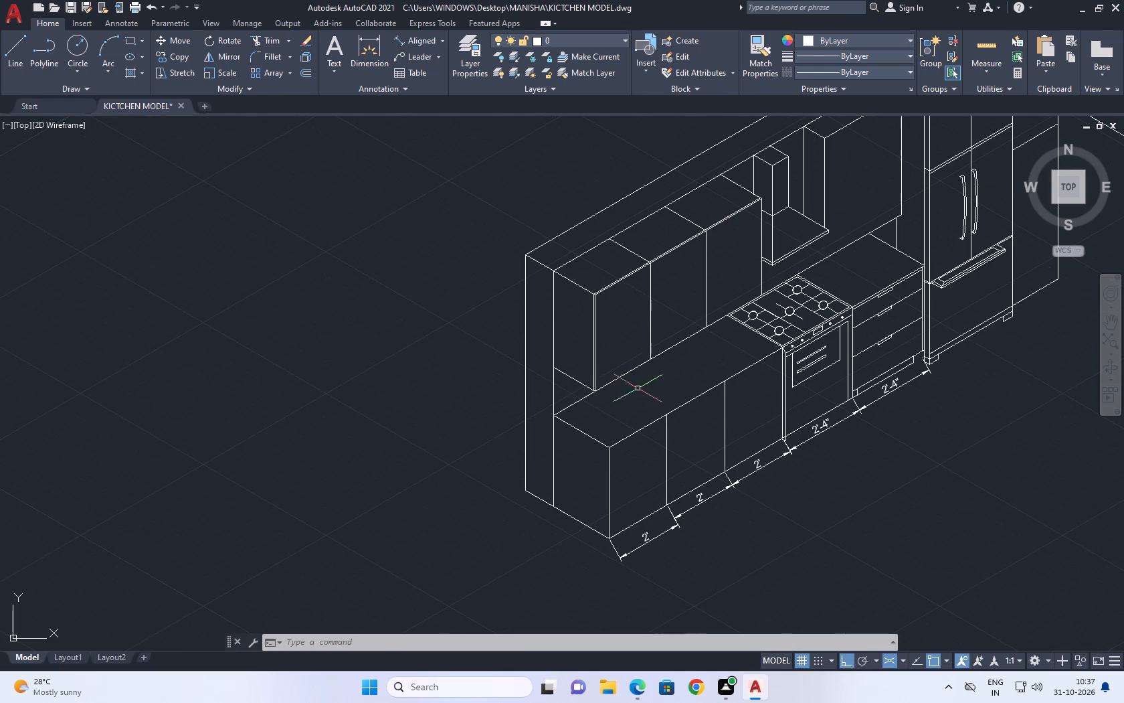
pyautogui.scroll(-1, 540, 412)
pyautogui.moveTo(579, 402); pyautogui.dragTo(680, 394, button='middle')
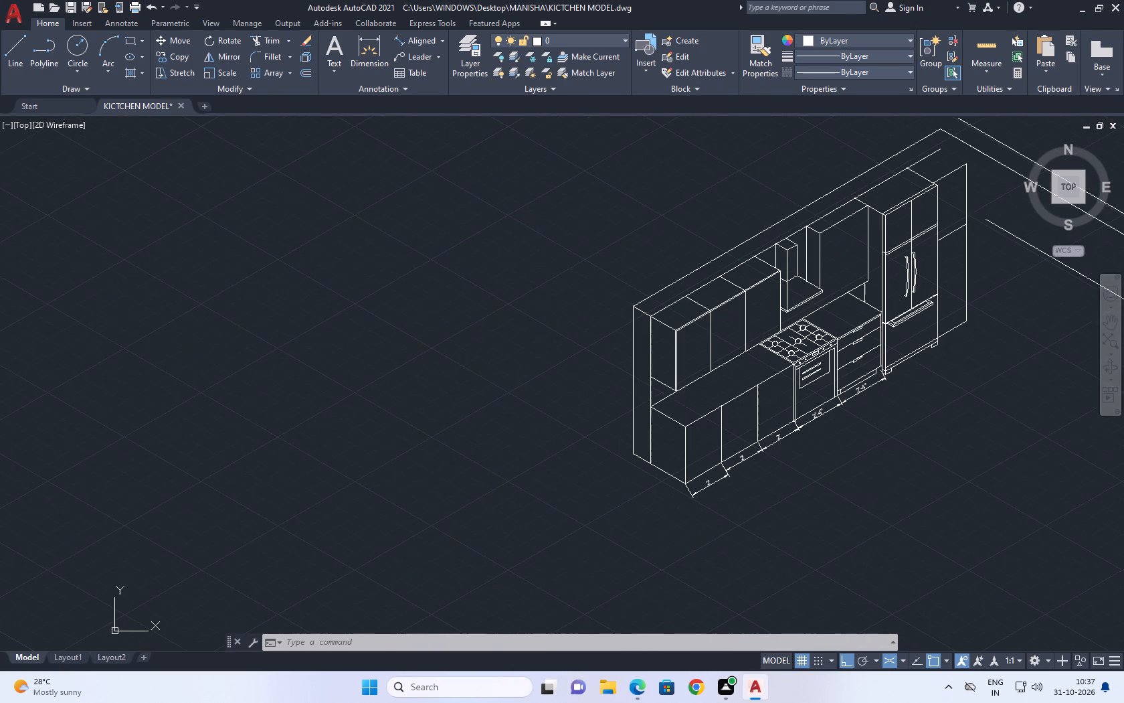
pyautogui.moveTo(680, 394); pyautogui.dragTo(635, 402, button='middle')
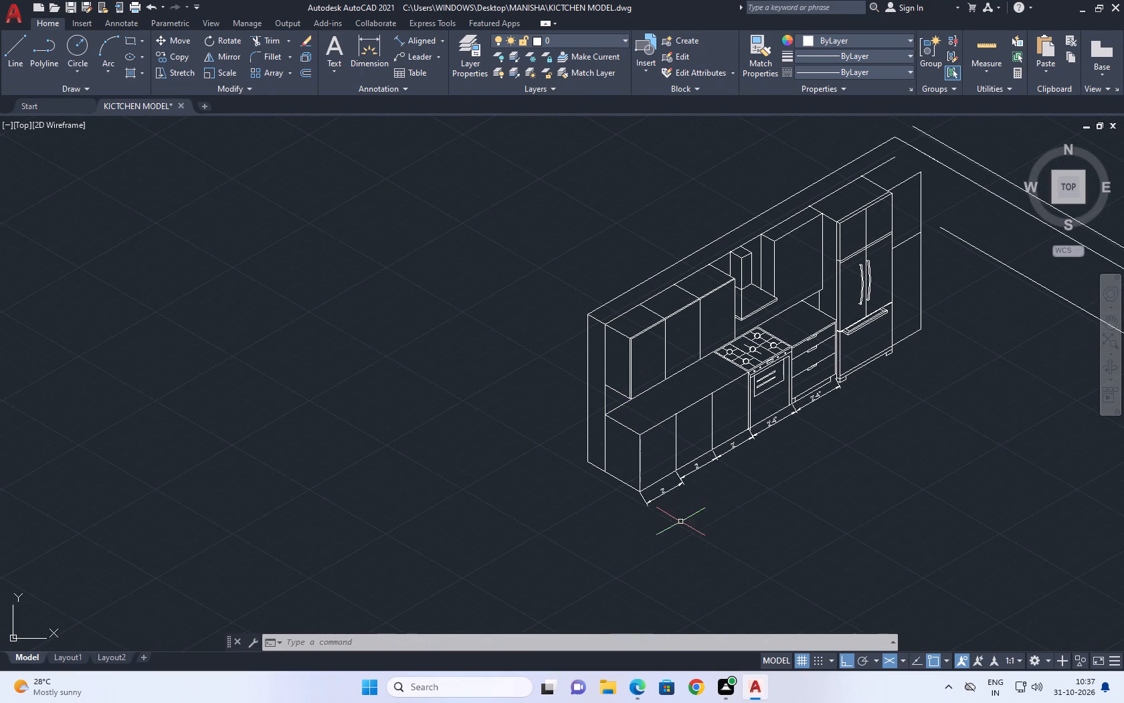
pyautogui.scroll(2, 654, 492)
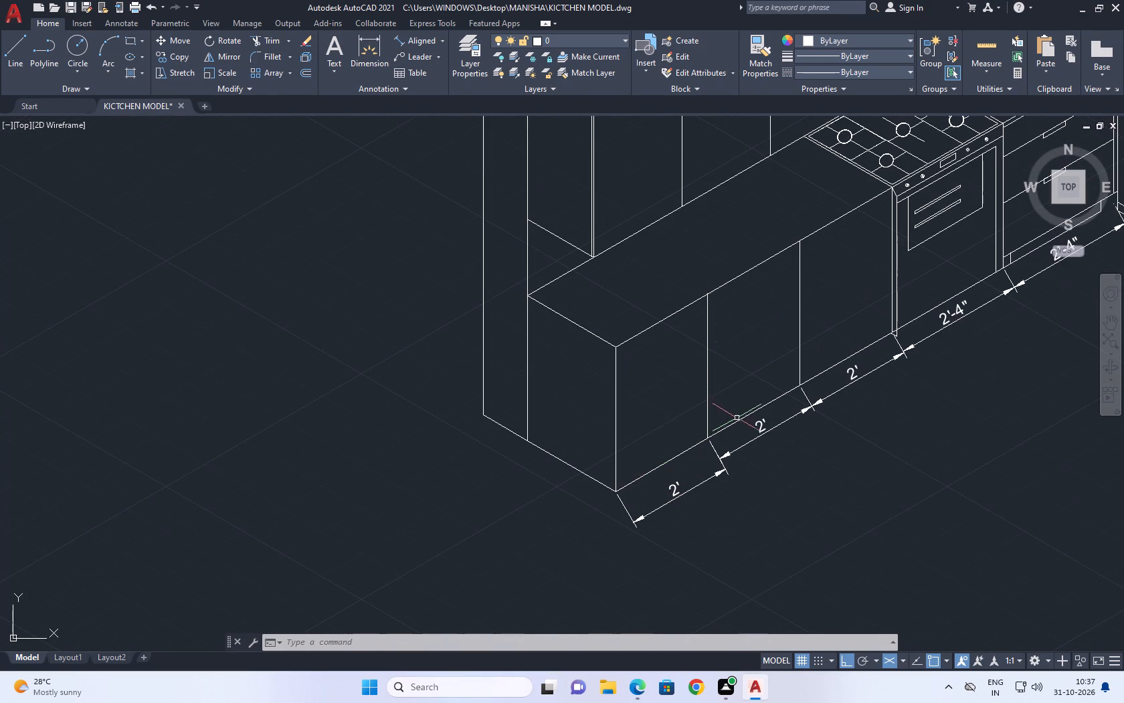
pyautogui.moveTo(739, 415); pyautogui.dragTo(624, 474, button='middle')
pyautogui.scroll(-1, 667, 478)
pyautogui.moveTo(826, 390); pyautogui.dragTo(705, 440, button='middle')
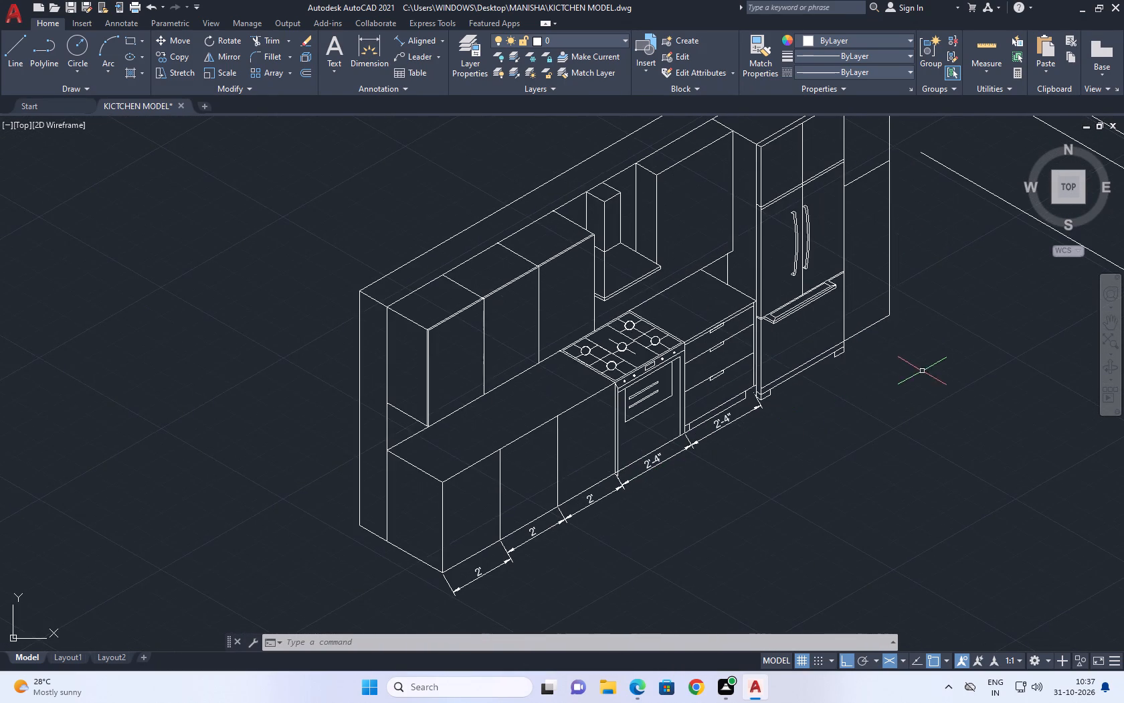
pyautogui.moveTo(857, 389); pyautogui.dragTo(715, 437, button='middle')
pyautogui.moveTo(788, 368); pyautogui.dragTo(692, 503, button='middle')
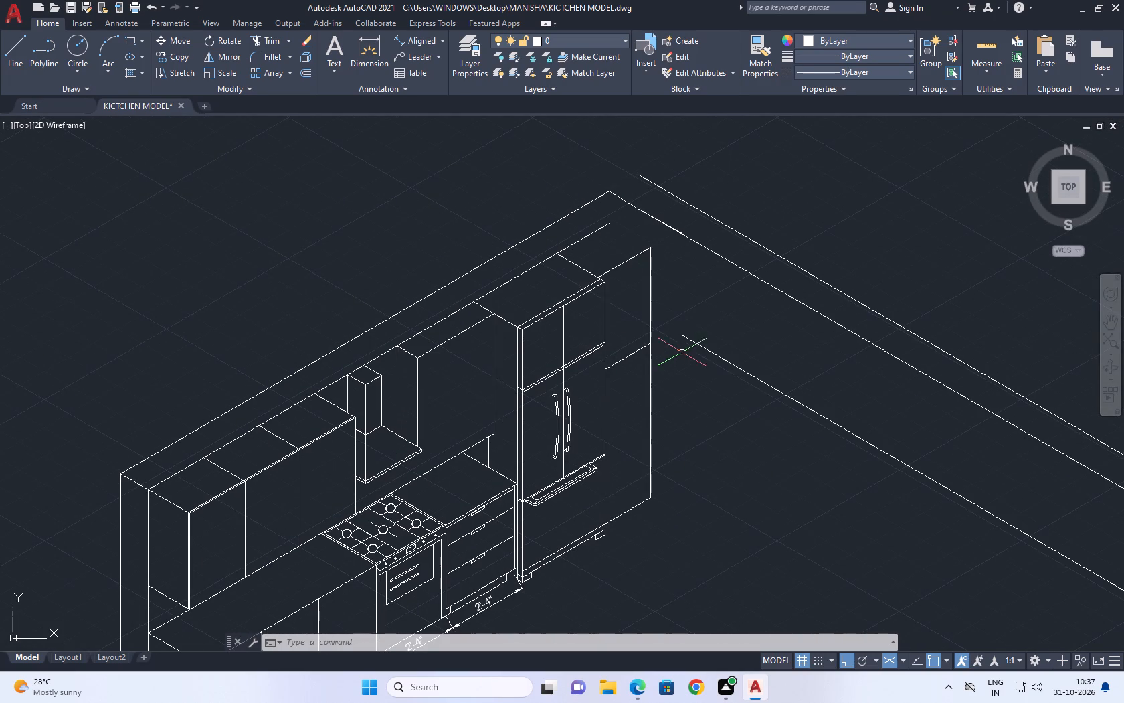
# Delete the two short leftover lines at the top corner where the kitchen wall meets the adjoining wall.
pyautogui.scroll(2, 640, 219)
pyautogui.moveTo(618, 200); pyautogui.dragTo(579, 486, button='middle')
pyautogui.click(486, 395)
pyautogui.scroll(-3, 602, 446)
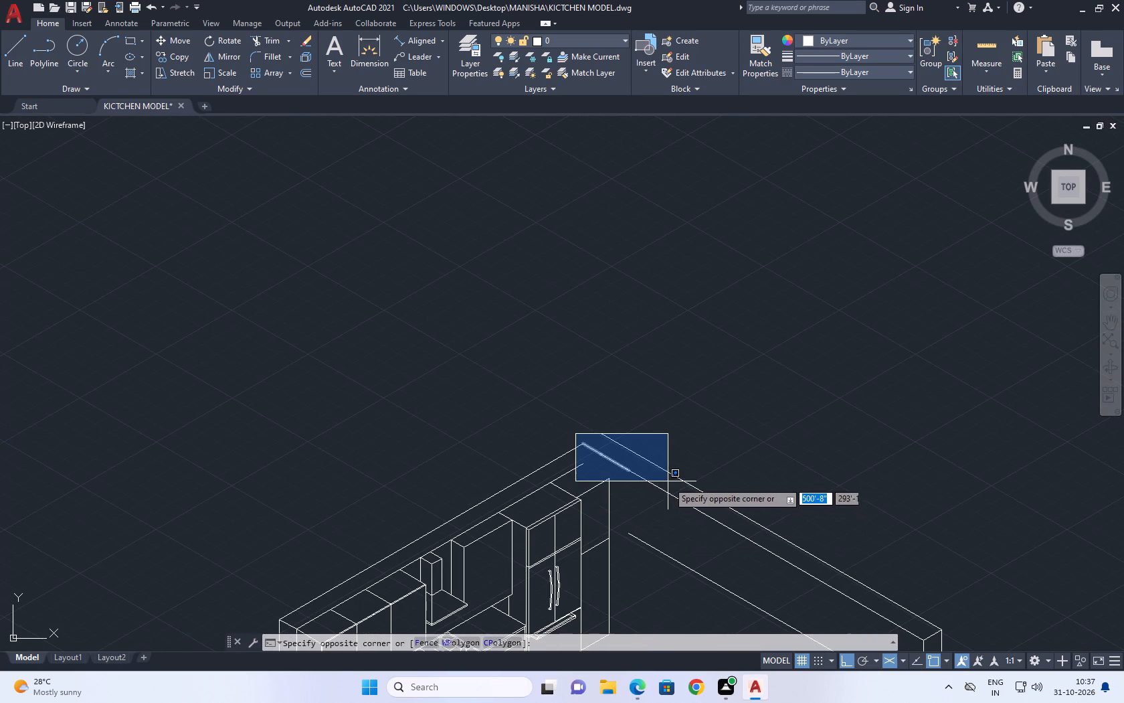
pyautogui.click(666, 479)
pyautogui.press('Delete')
pyautogui.moveTo(618, 464); pyautogui.dragTo(604, 400, button='middle')
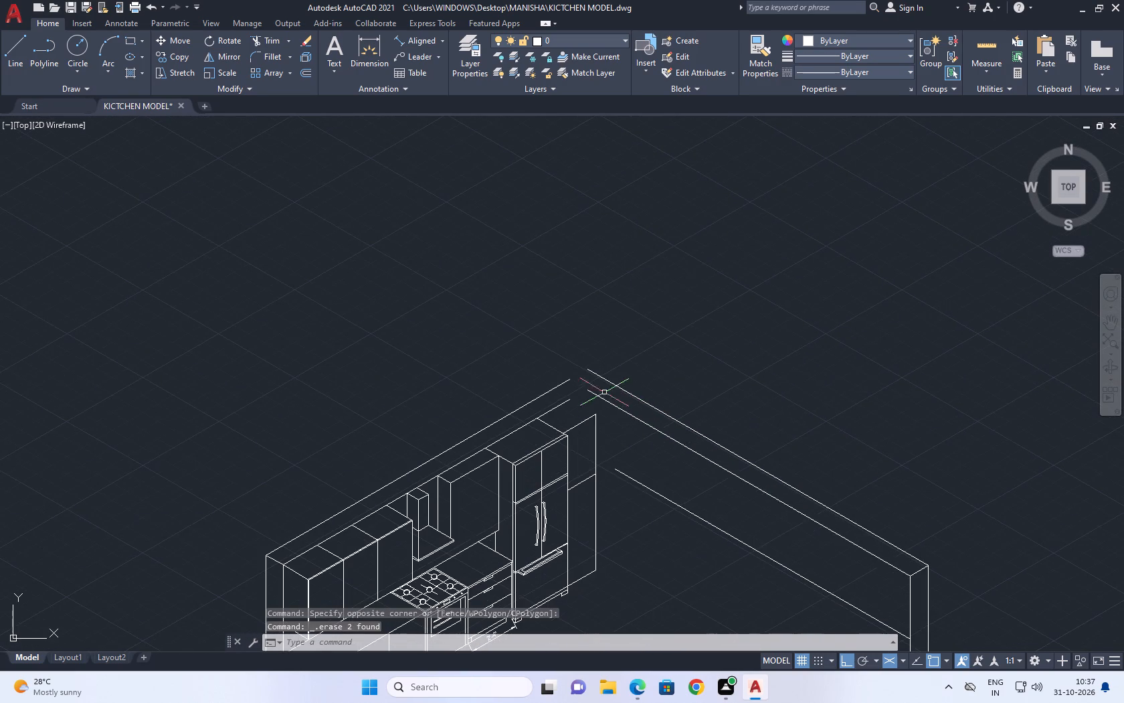
# Fillet the kitchen wall's outer top edge with the adjoining wall's nearer top line to form a sharp corner.
pyautogui.write('F')
pyautogui.press('space')
pyautogui.scroll(2, 562, 398)
pyautogui.click(557, 363)
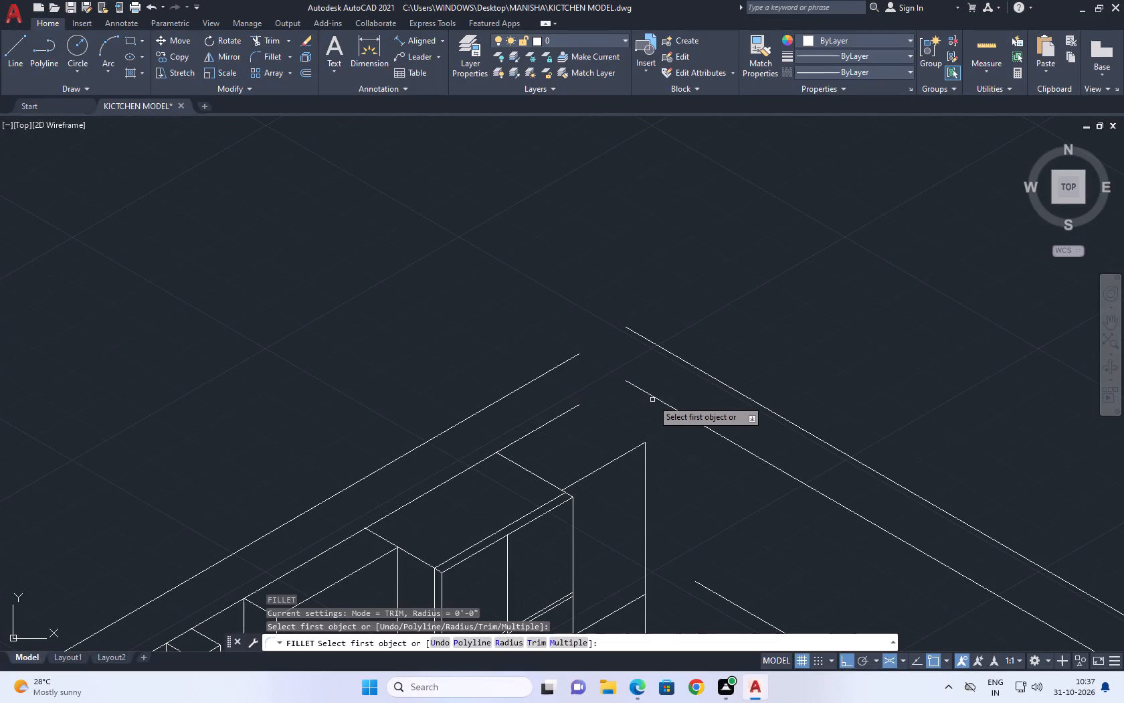
pyautogui.click(652, 400)
pyautogui.click(647, 388)
pyautogui.click(642, 390)
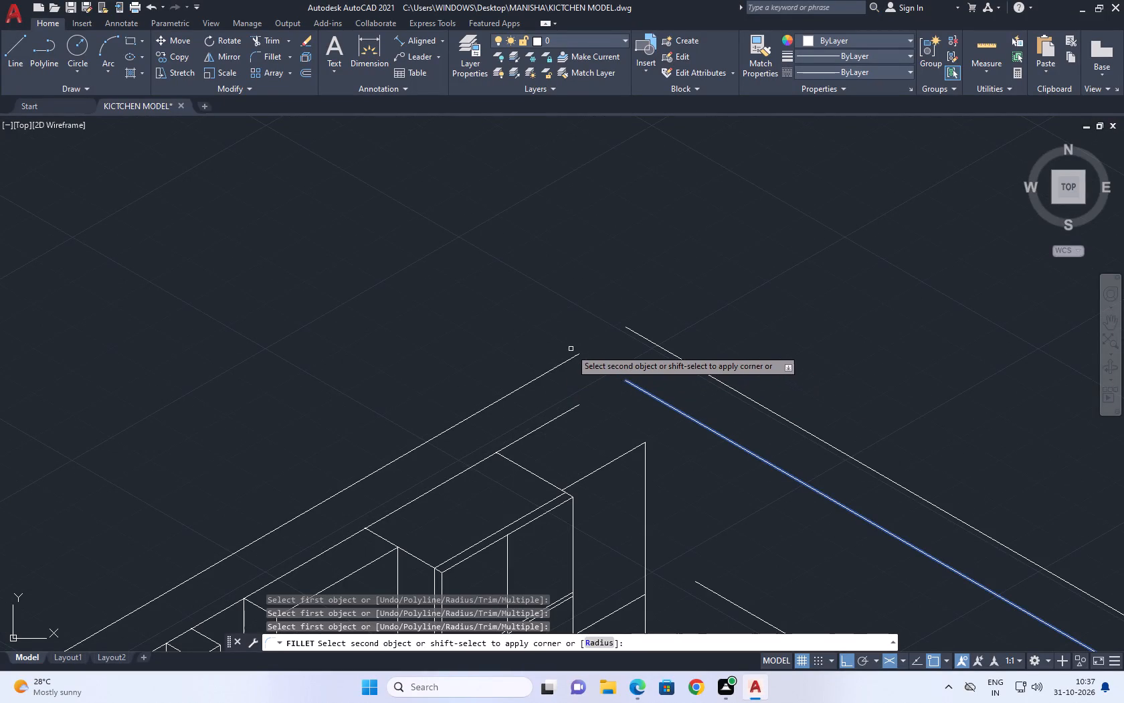
pyautogui.click(571, 358)
pyautogui.scroll(-3, 639, 383)
pyautogui.moveTo(700, 439); pyautogui.dragTo(656, 373, button='middle')
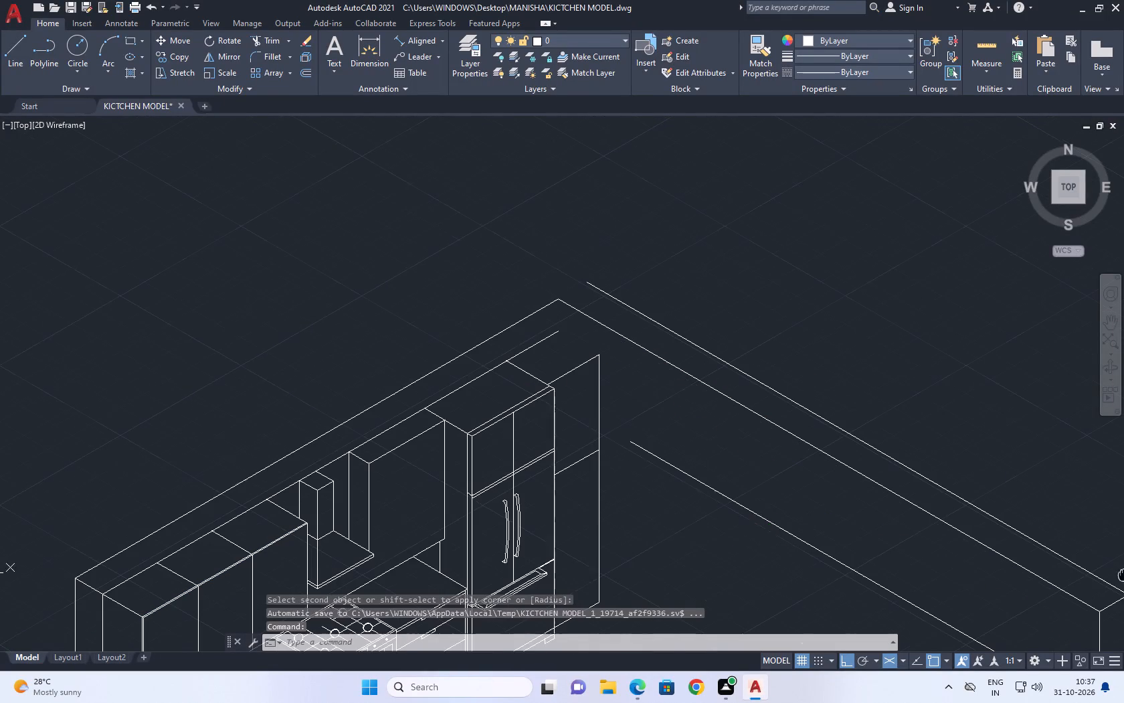
pyautogui.moveTo(607, 343); pyautogui.dragTo(537, 293, button='middle')
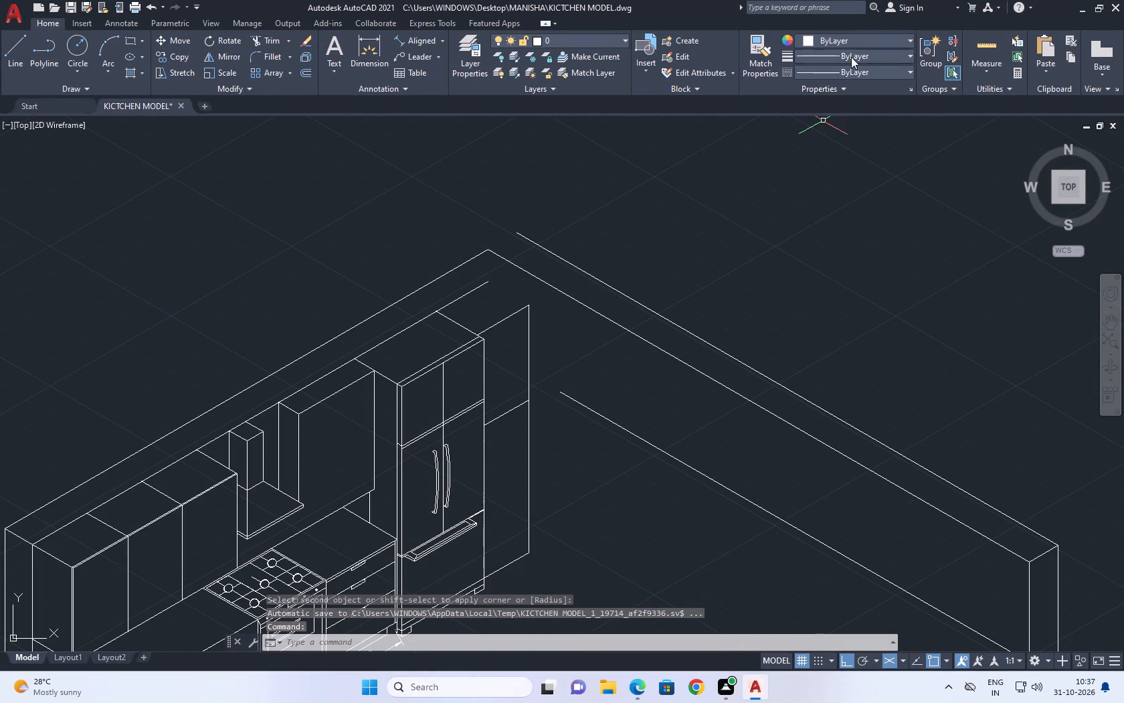
# Move the adjoining wall's remaining outer top line from its corner end to the end of the kitchen wall's inner top edge.
pyautogui.scroll(-1, 468, 322)
pyautogui.moveTo(572, 331); pyautogui.dragTo(589, 323, button='middle')
pyautogui.moveTo(522, 299); pyautogui.dragTo(553, 334, button='middle')
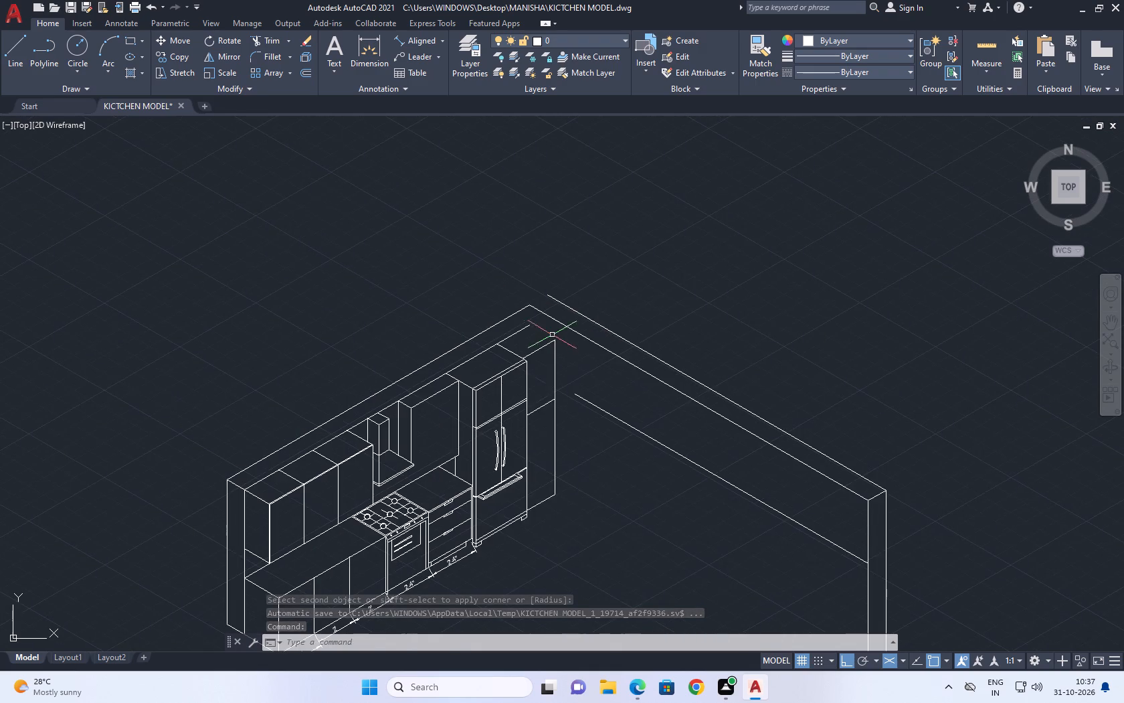
pyautogui.scroll(1, 583, 328)
pyautogui.click(654, 325)
pyautogui.click(639, 347)
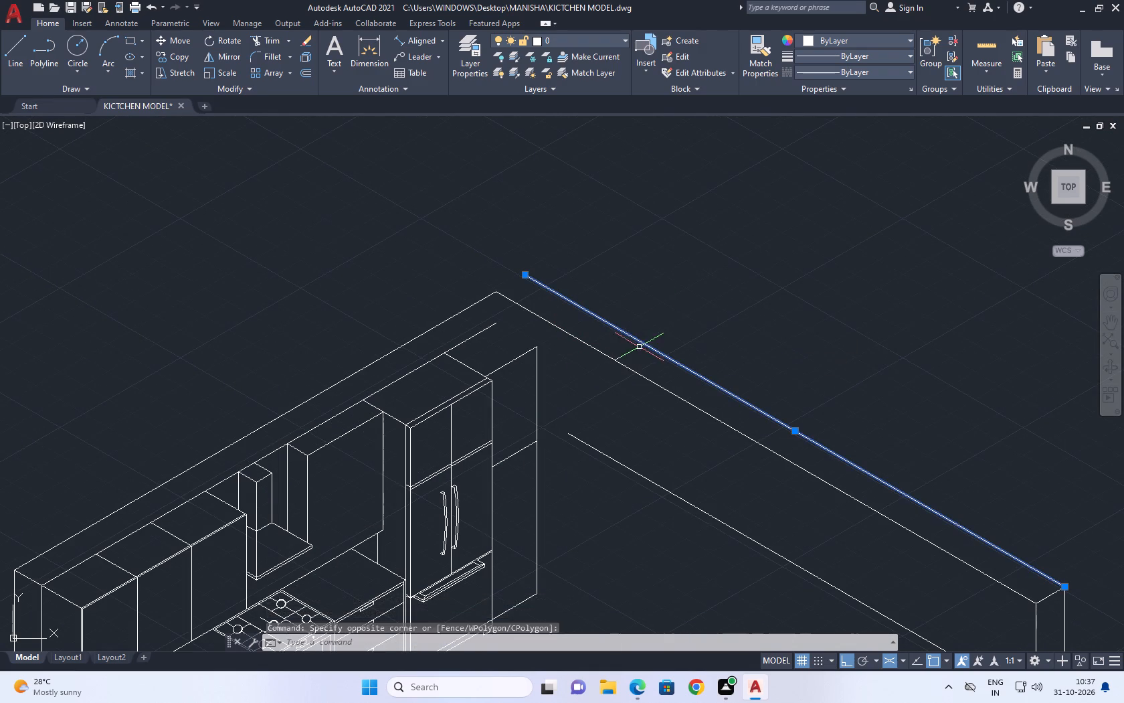
pyautogui.moveTo(597, 344); pyautogui.dragTo(506, 271, button='middle')
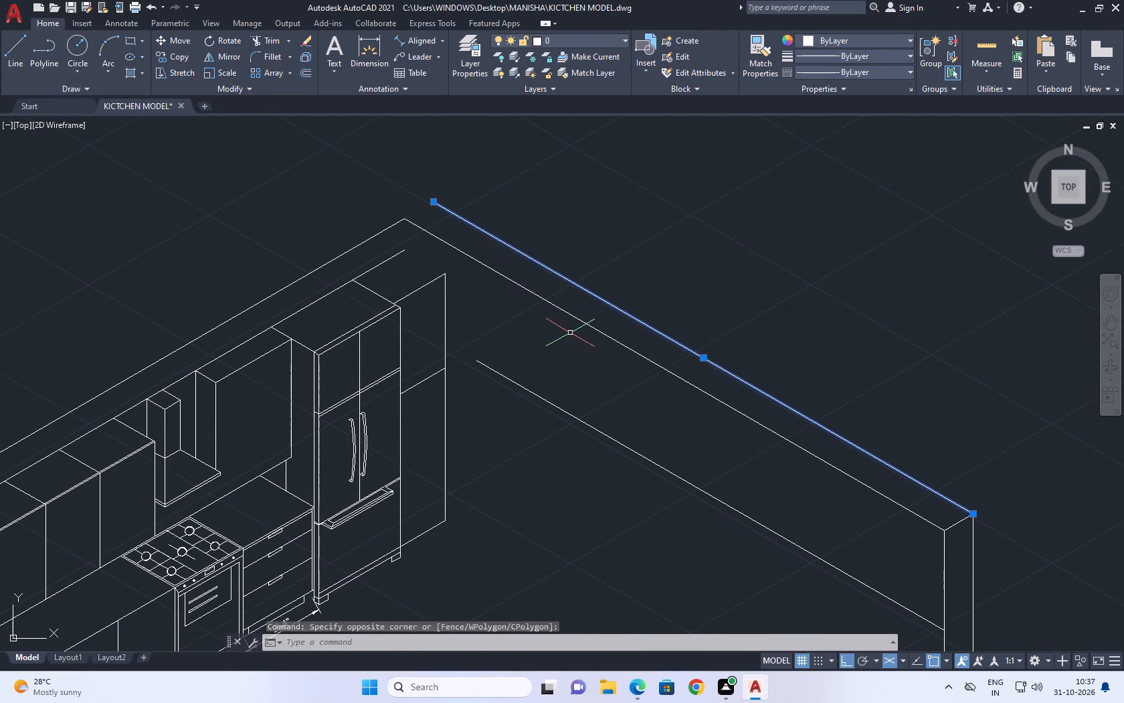
pyautogui.press('m')
pyautogui.press('space')
pyautogui.click(438, 201)
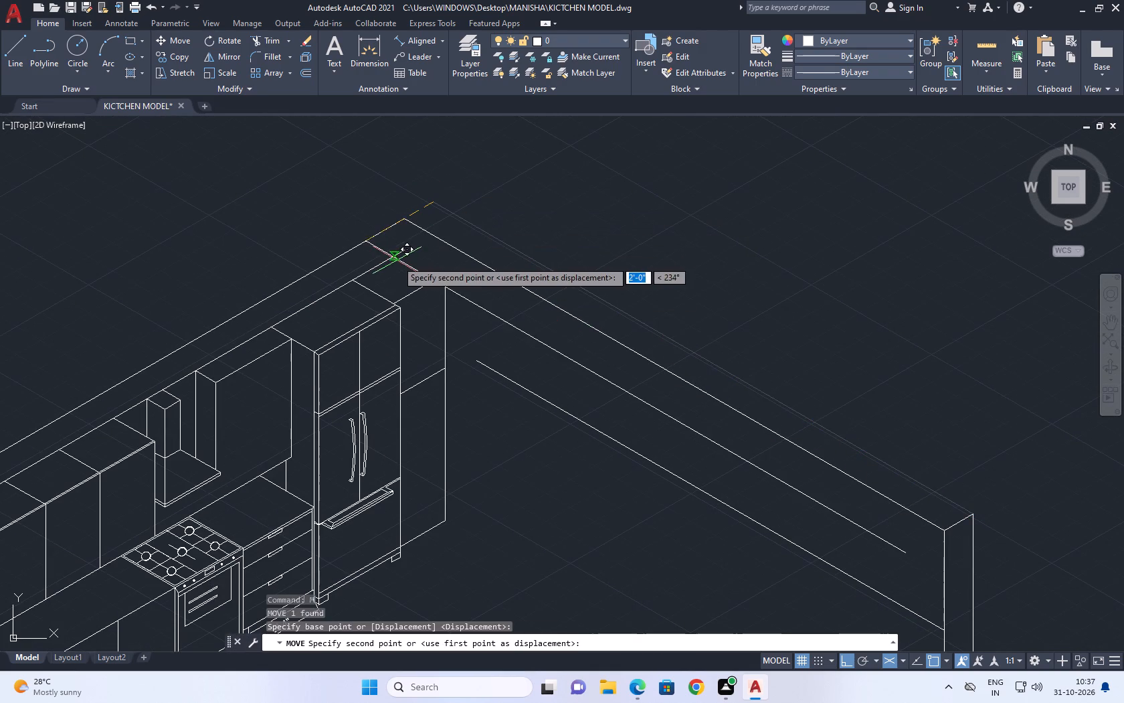
pyautogui.click(405, 254)
pyautogui.scroll(2, 442, 282)
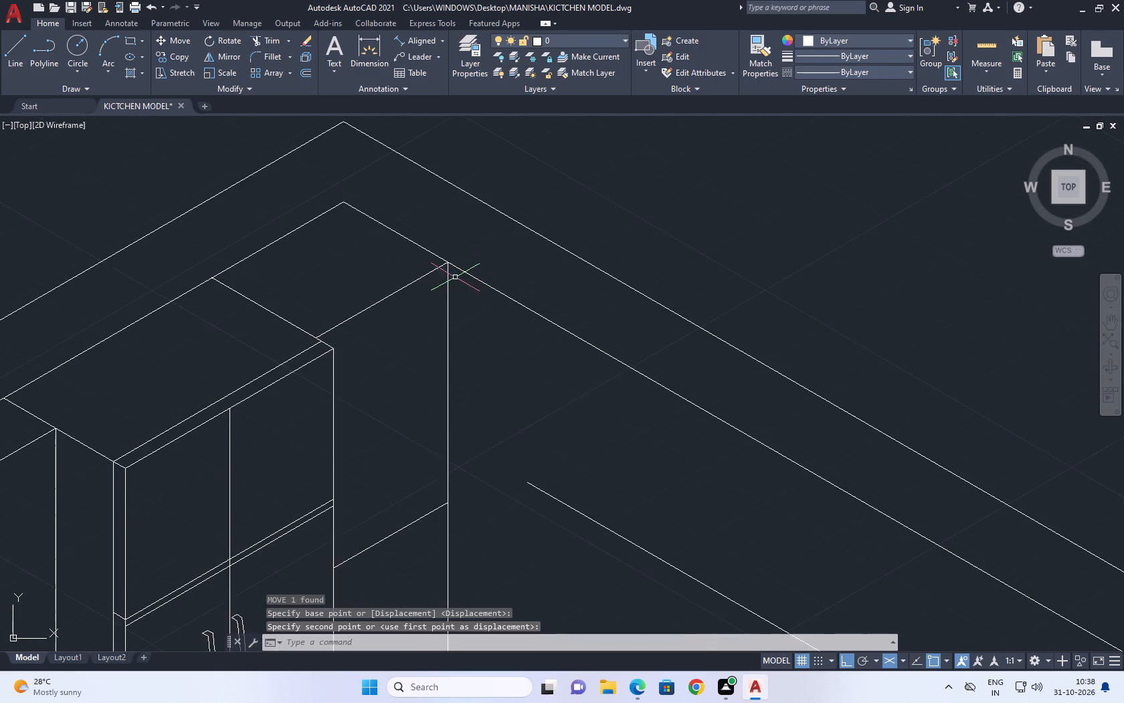
# Fillet the kitchen wall's short horizontal line beside the fridge with the adjoining wall's lower line to form a sharp corner.
pyautogui.scroll(-4, 459, 277)
pyautogui.moveTo(527, 336); pyautogui.dragTo(546, 325, button='middle')
pyautogui.scroll(2, 548, 325)
pyautogui.moveTo(450, 287); pyautogui.dragTo(481, 302, button='middle')
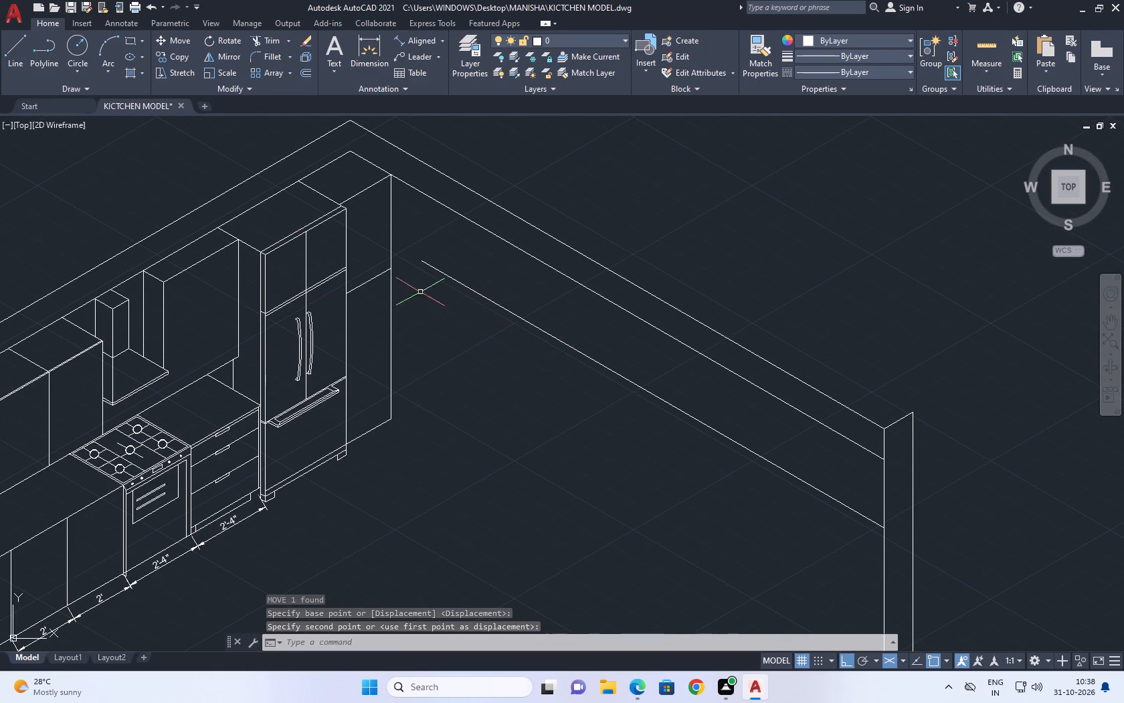
pyautogui.press('f')
pyautogui.press('space')
pyautogui.click(385, 272)
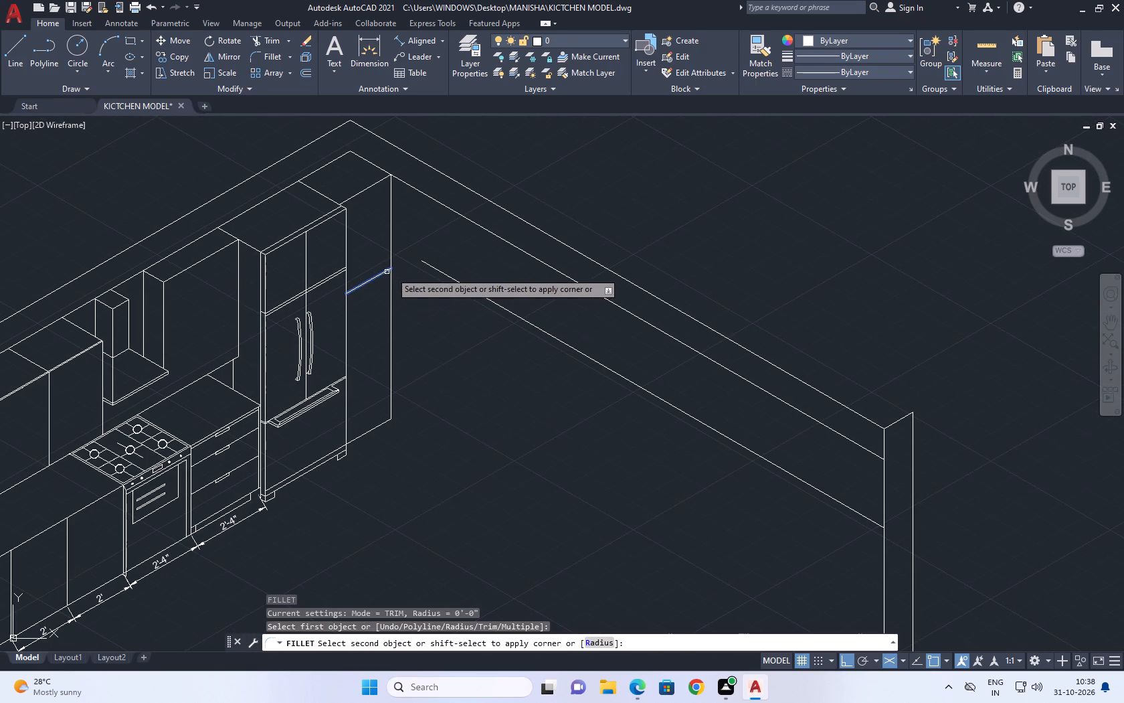
pyautogui.click(434, 266)
pyautogui.scroll(-1, 520, 313)
pyautogui.moveTo(463, 268); pyautogui.dragTo(466, 272, button='middle')
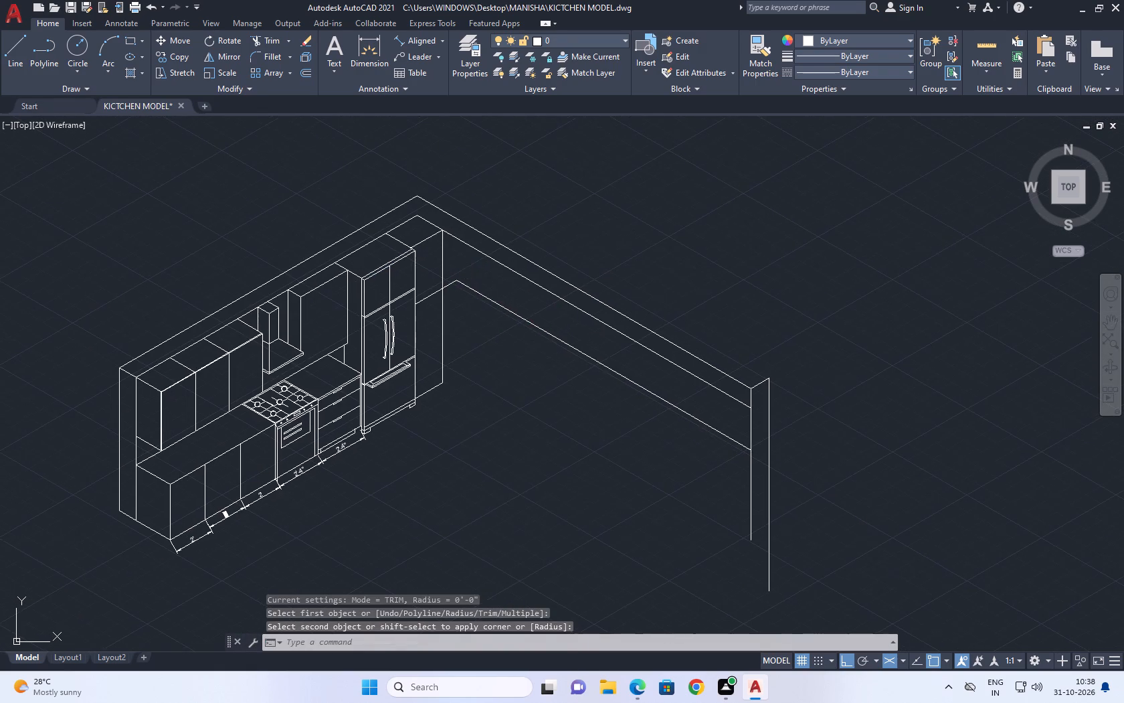
pyautogui.moveTo(466, 272); pyautogui.dragTo(470, 275, button='middle')
pyautogui.scroll(3, 472, 292)
pyautogui.click(467, 266)
pyautogui.click(446, 300)
pyautogui.press('Escape')
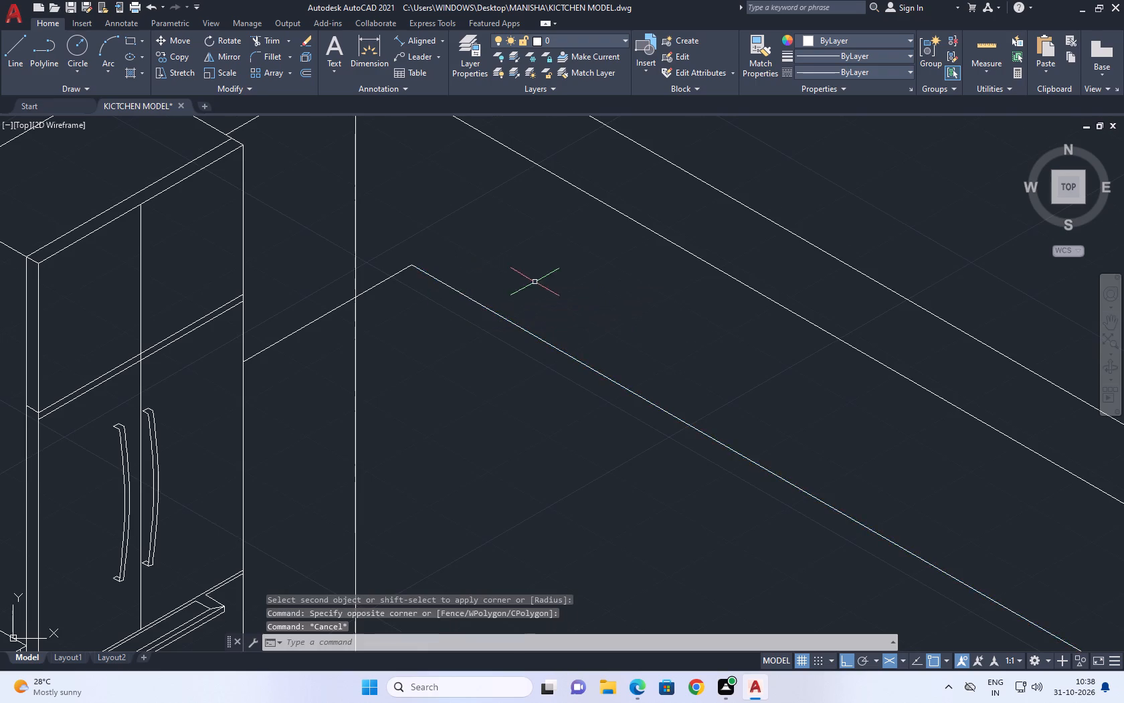
# Add an aligned dimension along the full outer top edge of the kitchen wall, placed outside the wall.
pyautogui.scroll(-3, 558, 291)
pyautogui.moveTo(562, 287); pyautogui.dragTo(709, 222, button='middle')
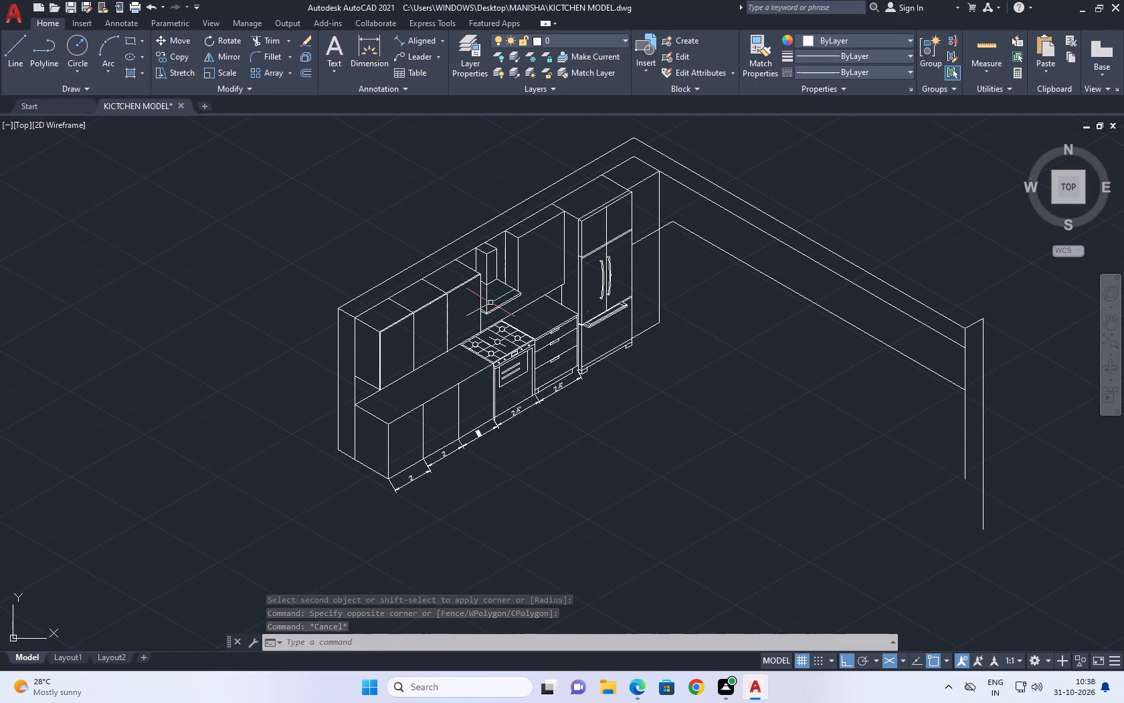
pyautogui.moveTo(395, 266); pyautogui.dragTo(452, 320, button='middle')
pyautogui.scroll(-1, 489, 316)
pyautogui.click(423, 39)
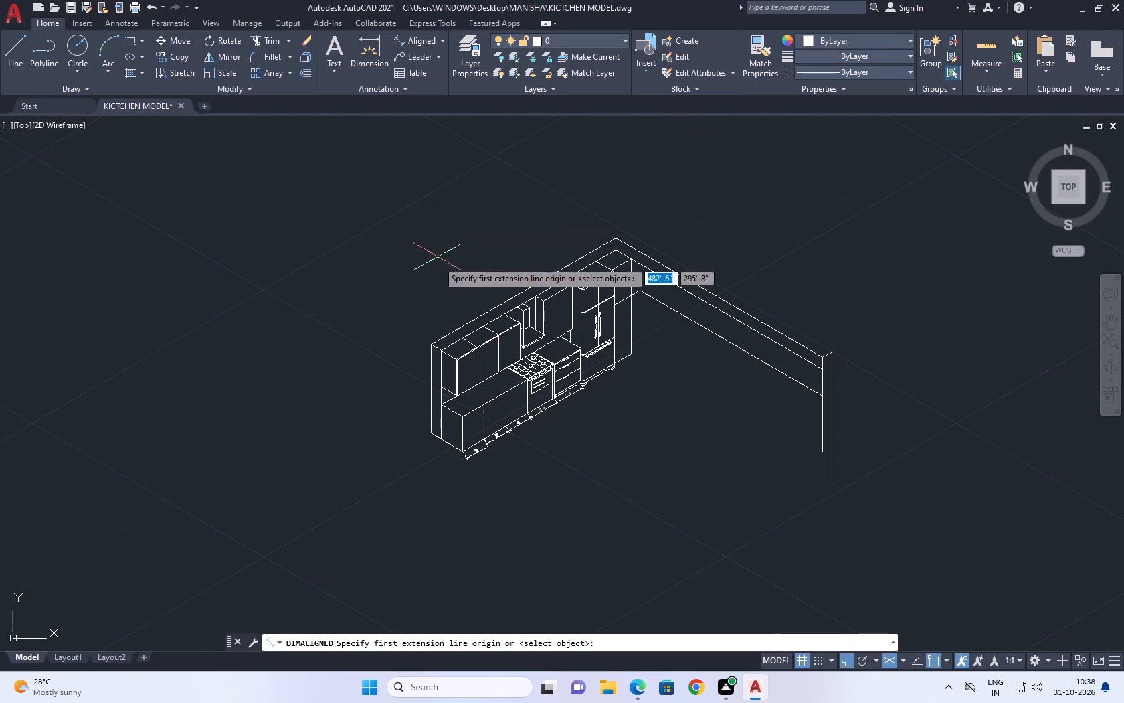
pyautogui.scroll(2, 432, 326)
pyautogui.click(430, 358)
pyautogui.scroll(-1, 557, 275)
pyautogui.moveTo(672, 239); pyautogui.dragTo(594, 308, button='middle')
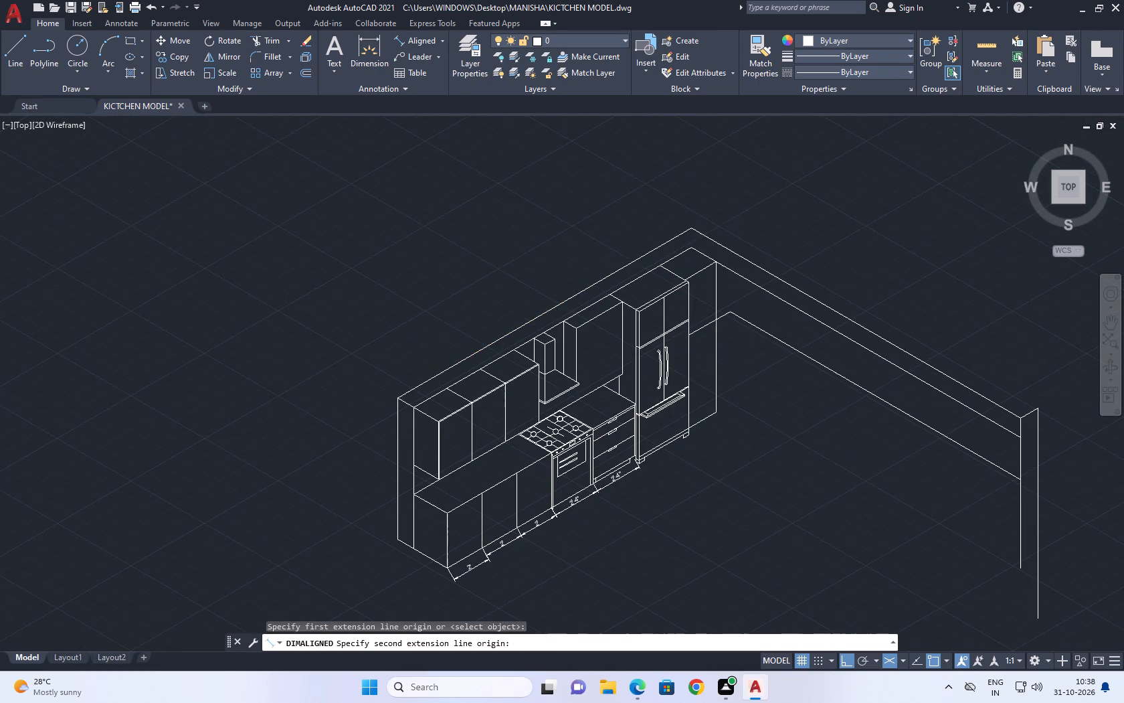
pyautogui.click(689, 230)
pyautogui.click(668, 212)
pyautogui.scroll(1, 482, 266)
pyautogui.moveTo(656, 249); pyautogui.dragTo(492, 266, button='middle')
pyautogui.scroll(1, 650, 249)
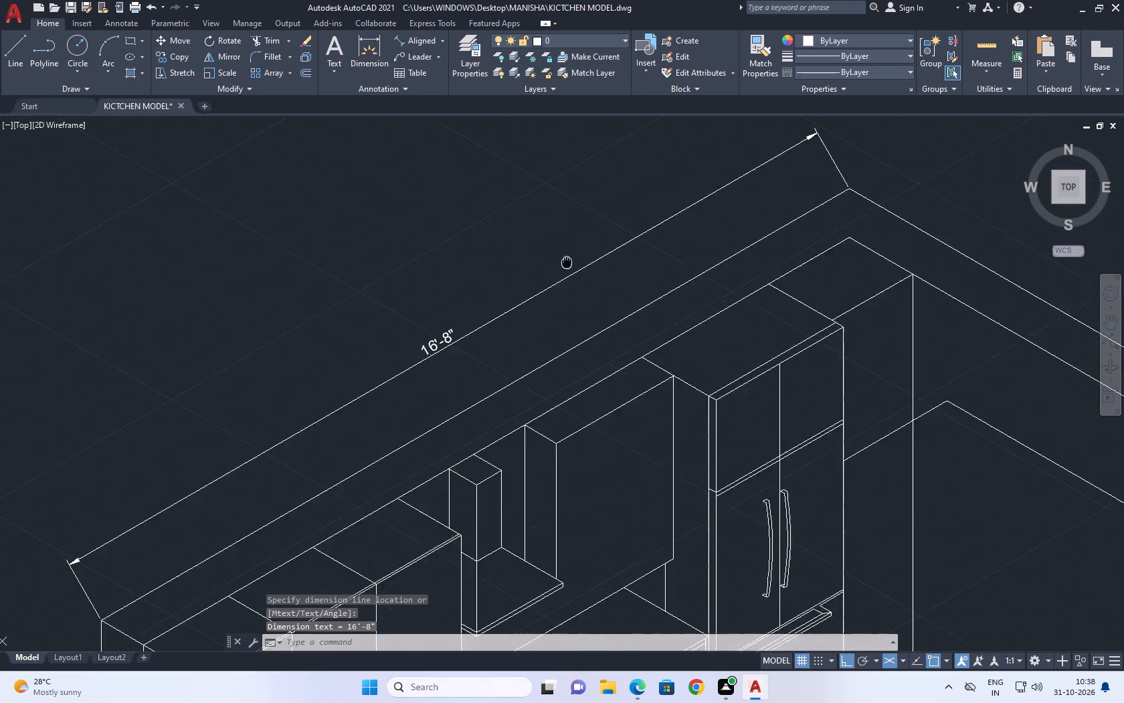
pyautogui.moveTo(492, 266); pyautogui.dragTo(372, 264, button='middle')
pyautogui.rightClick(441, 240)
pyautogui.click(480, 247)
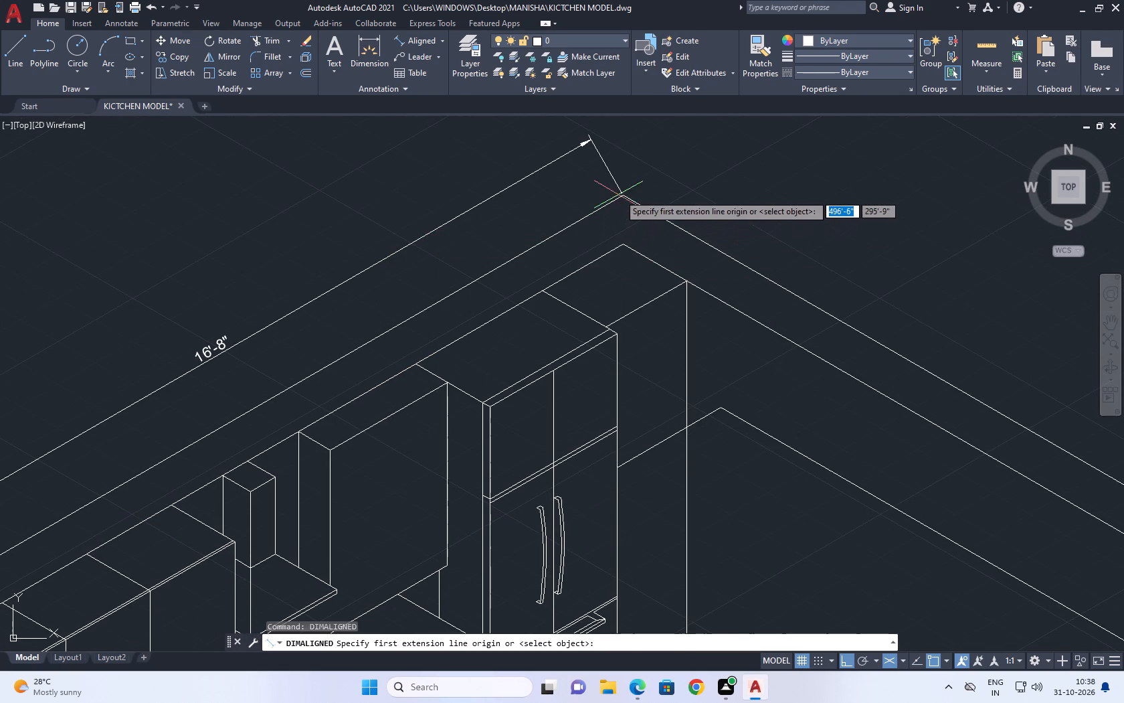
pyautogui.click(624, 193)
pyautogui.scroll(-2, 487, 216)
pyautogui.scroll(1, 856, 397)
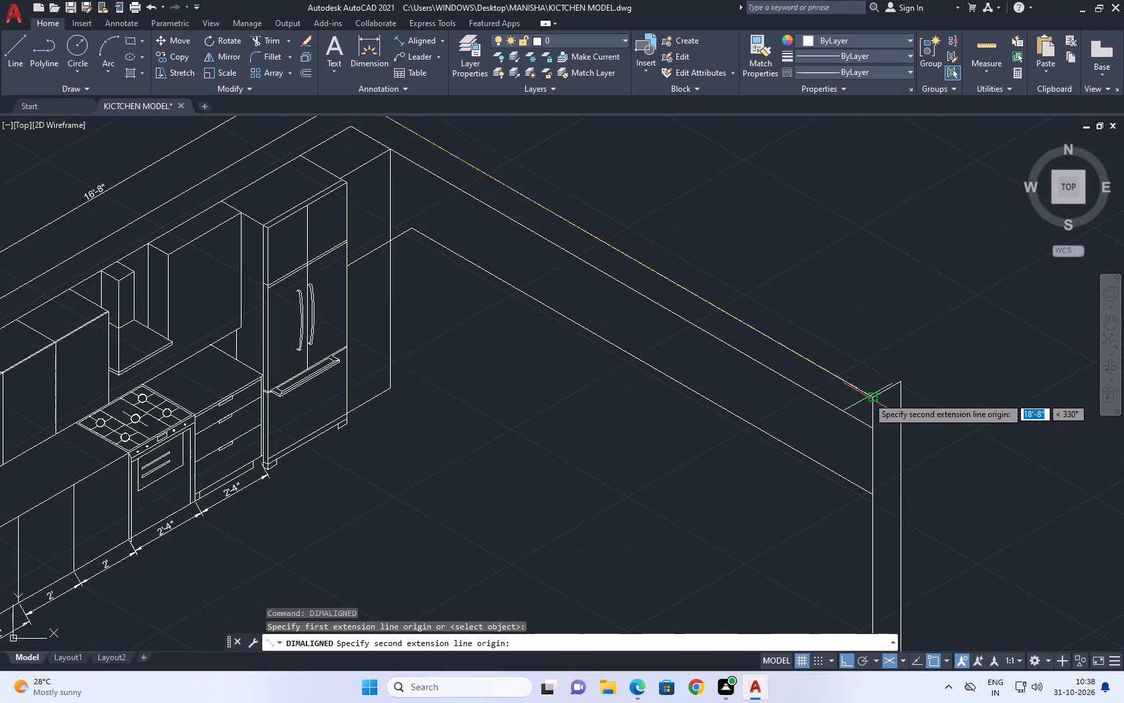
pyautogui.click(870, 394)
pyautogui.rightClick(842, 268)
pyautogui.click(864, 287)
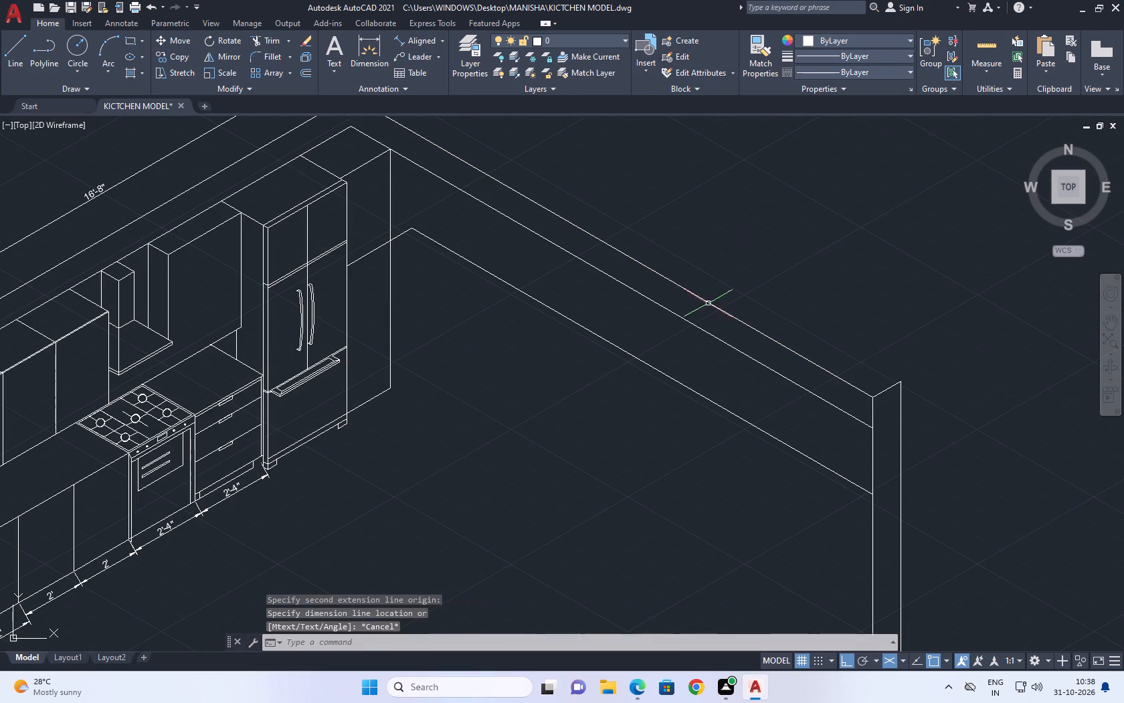
# Examine the dimensioned kitchen run, its cabinet and appliance widths, and the adjoining wall.
pyautogui.scroll(-1, 708, 303)
pyautogui.moveTo(774, 300); pyautogui.dragTo(778, 323, button='middle')
pyautogui.scroll(-1, 777, 314)
pyautogui.scroll(1, 809, 380)
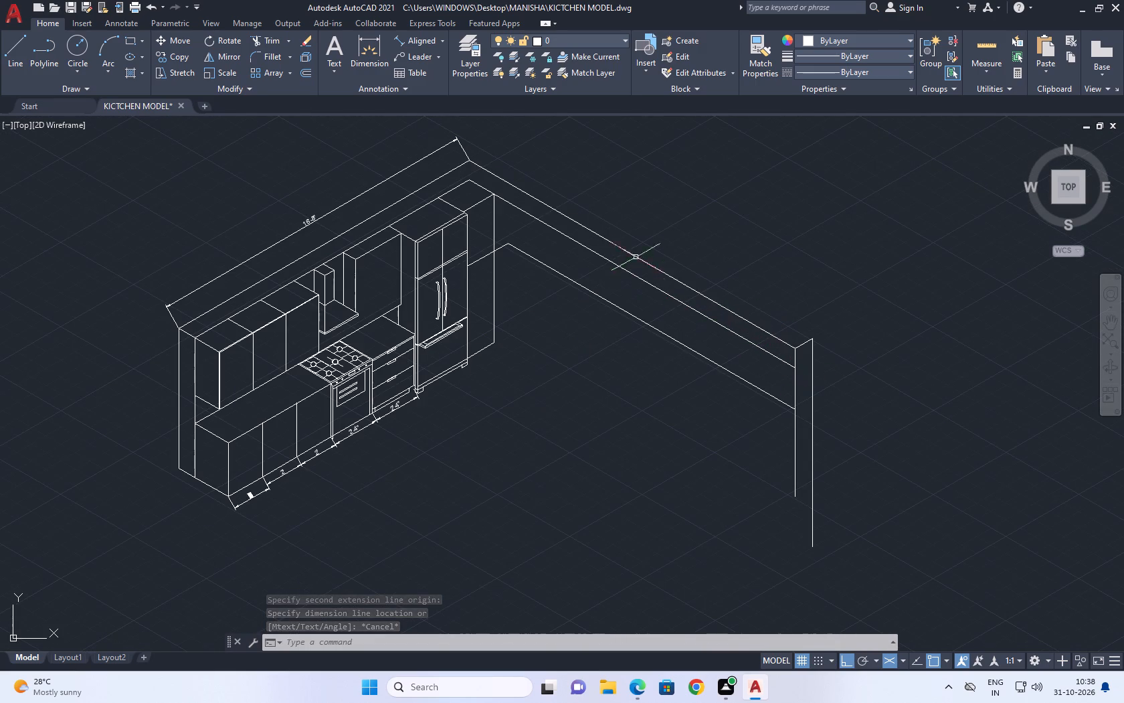
pyautogui.moveTo(632, 250); pyautogui.dragTo(664, 302, button='middle')
pyautogui.moveTo(440, 414); pyautogui.dragTo(482, 459, button='middle')
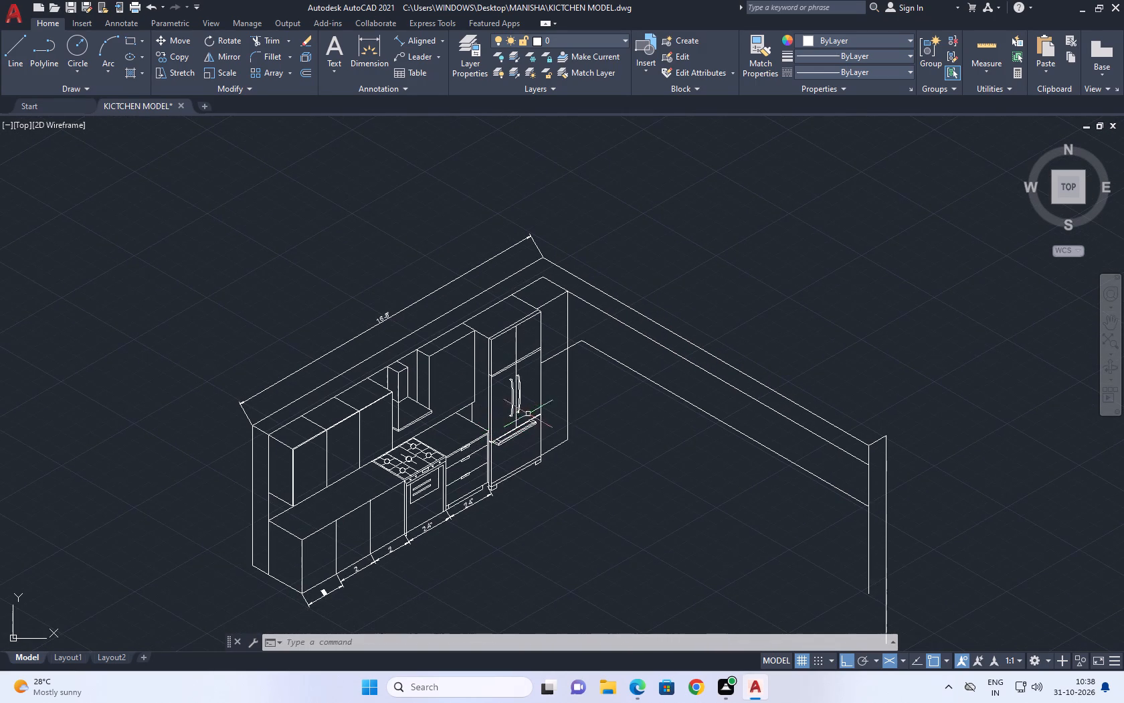
pyautogui.moveTo(579, 380); pyautogui.dragTo(606, 311, button='middle')
pyautogui.scroll(1, 605, 313)
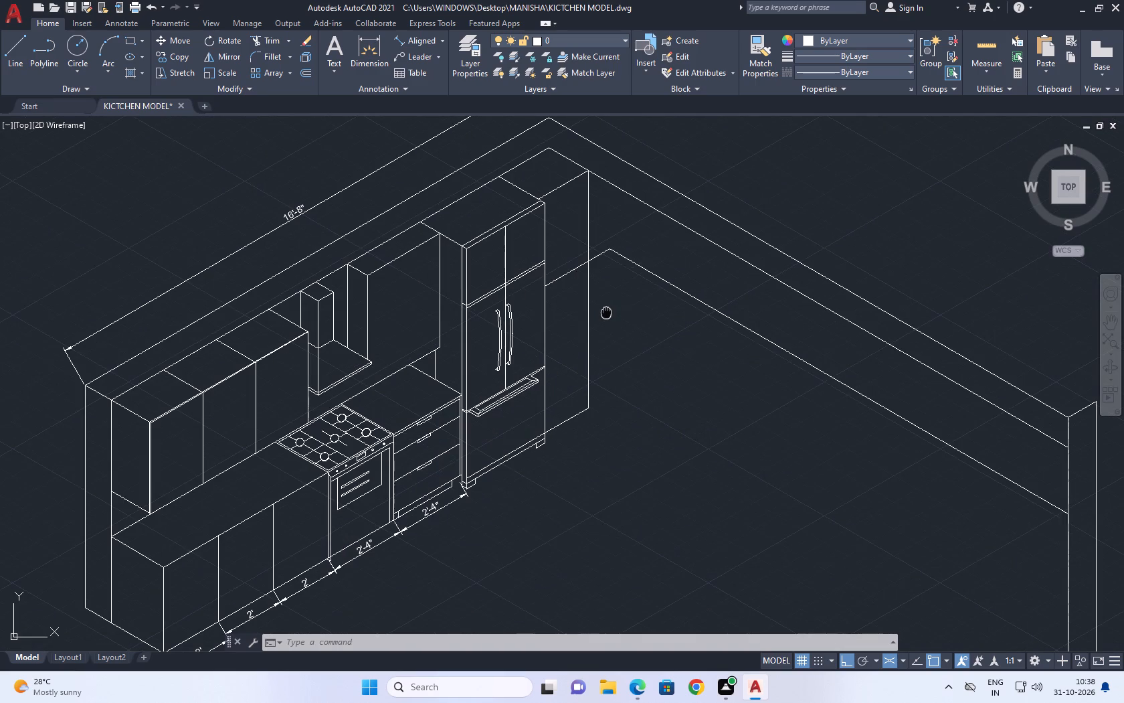
pyautogui.scroll(2, 482, 397)
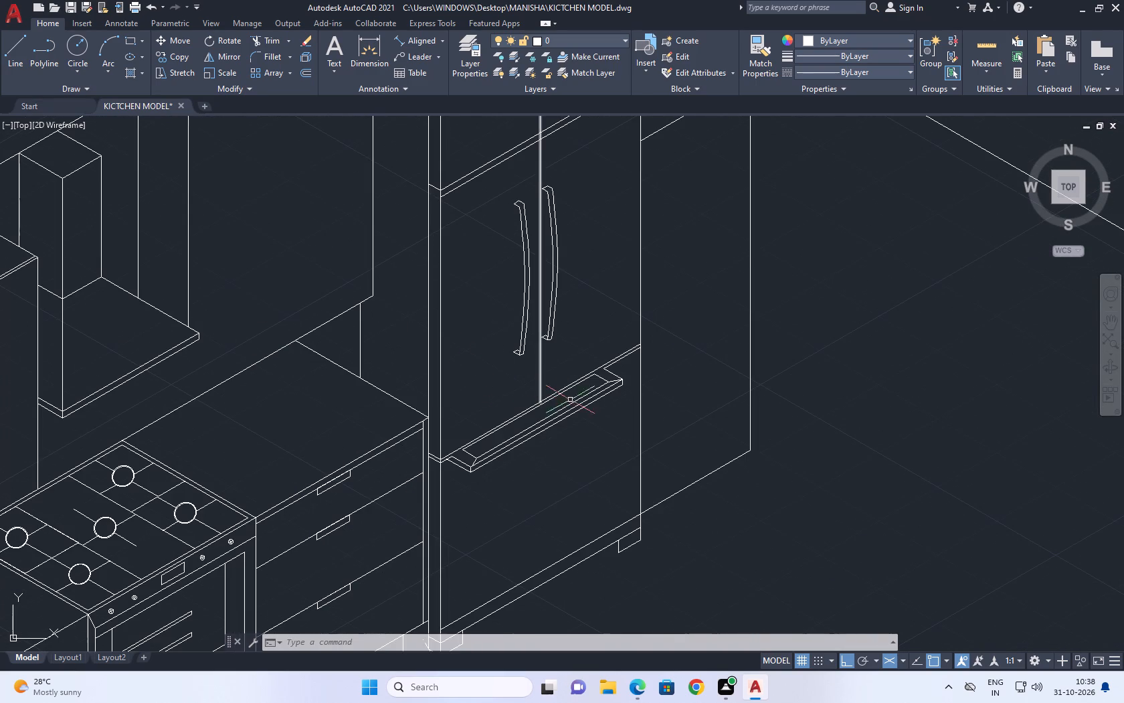
pyautogui.scroll(-2, 581, 387)
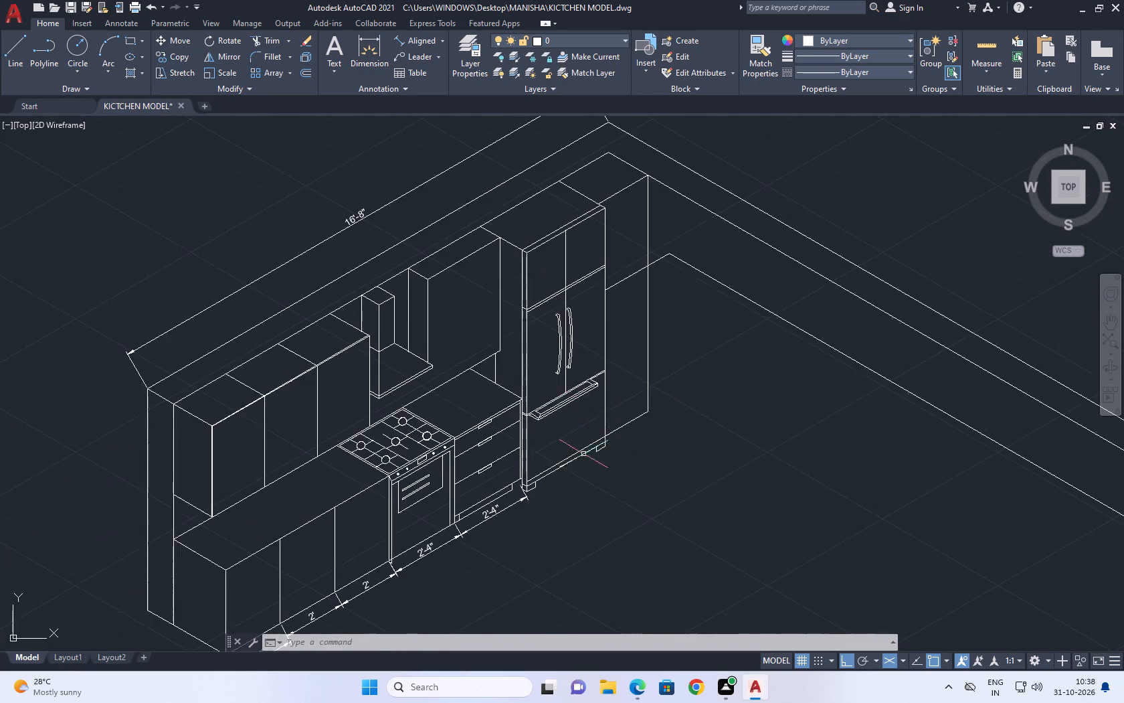
pyautogui.moveTo(579, 473); pyautogui.dragTo(620, 345, button='middle')
pyautogui.moveTo(368, 451); pyautogui.dragTo(472, 408, button='middle')
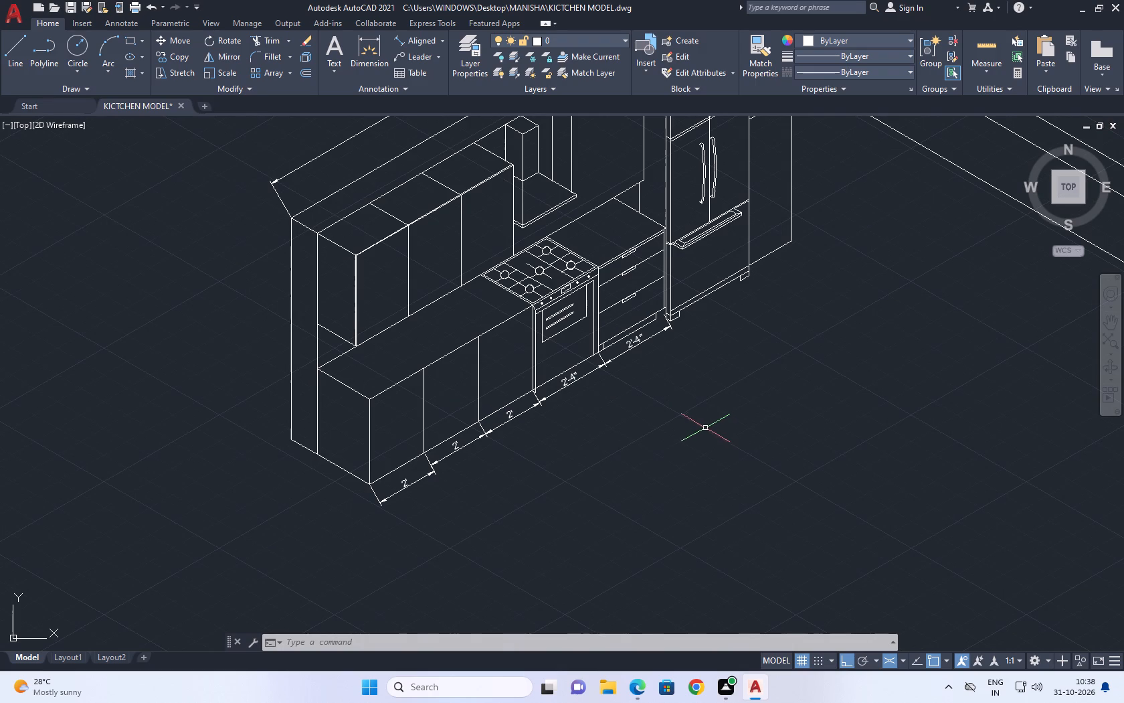
pyautogui.moveTo(677, 297); pyautogui.dragTo(713, 409, button='middle')
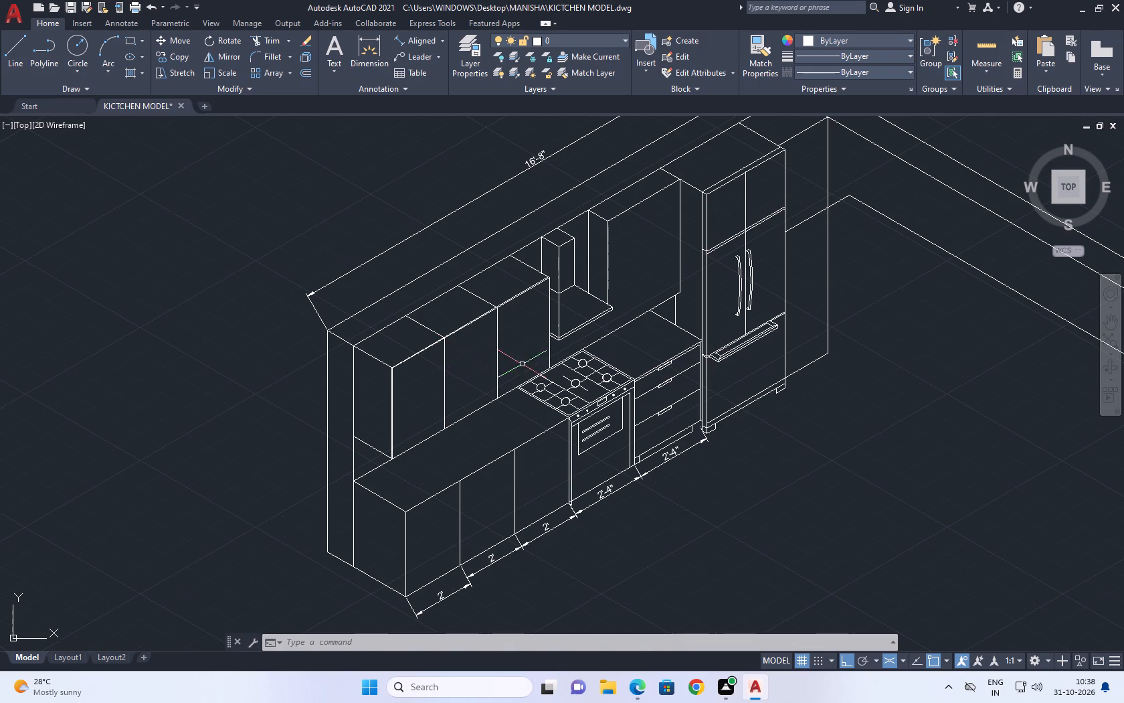
pyautogui.moveTo(819, 315); pyautogui.dragTo(599, 360, button='middle')
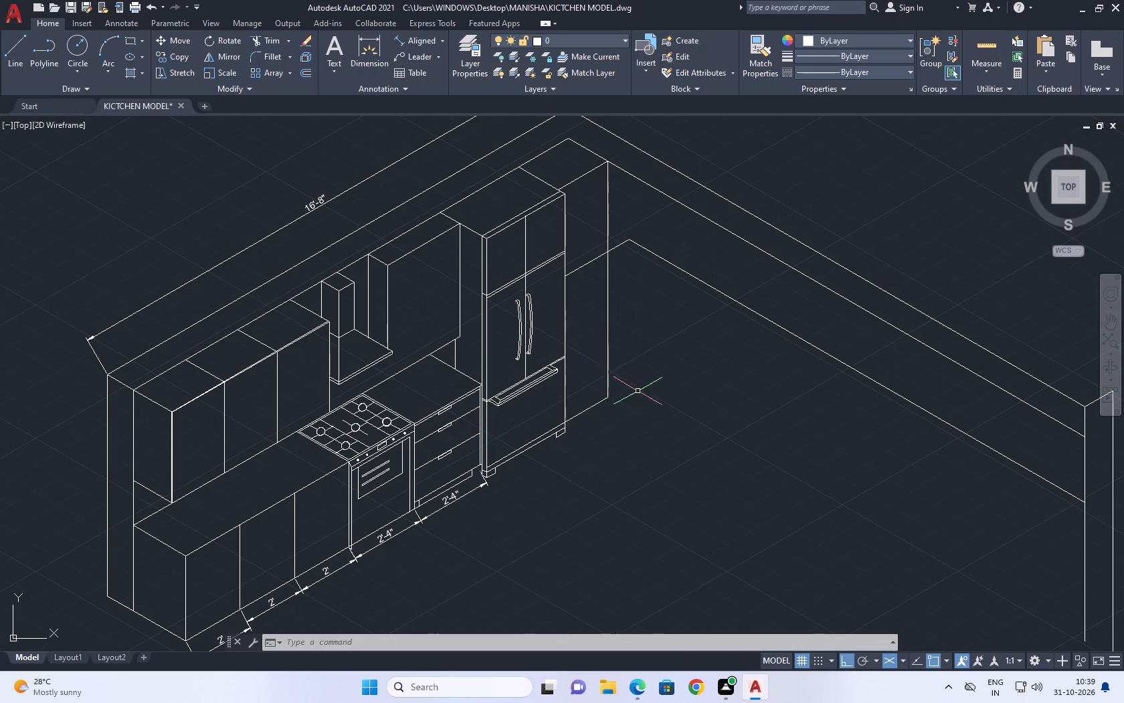
pyautogui.moveTo(525, 344); pyautogui.dragTo(610, 279, button='middle')
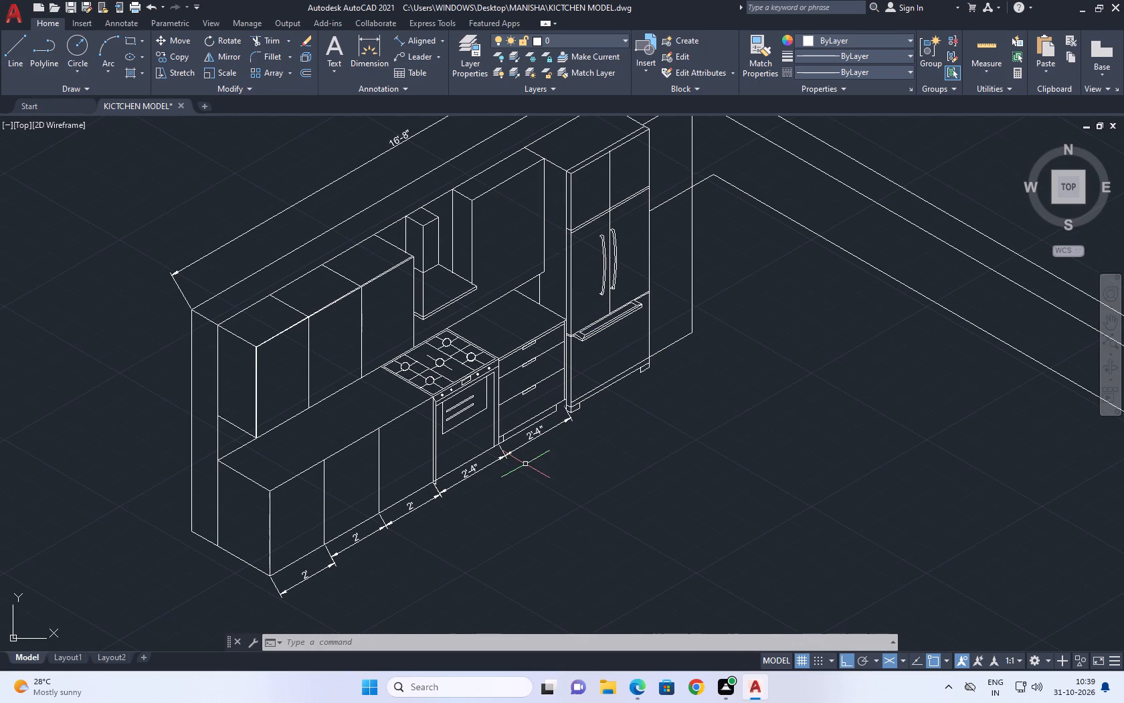
pyautogui.moveTo(343, 545); pyautogui.dragTo(421, 490, button='middle')
pyautogui.scroll(1, 464, 414)
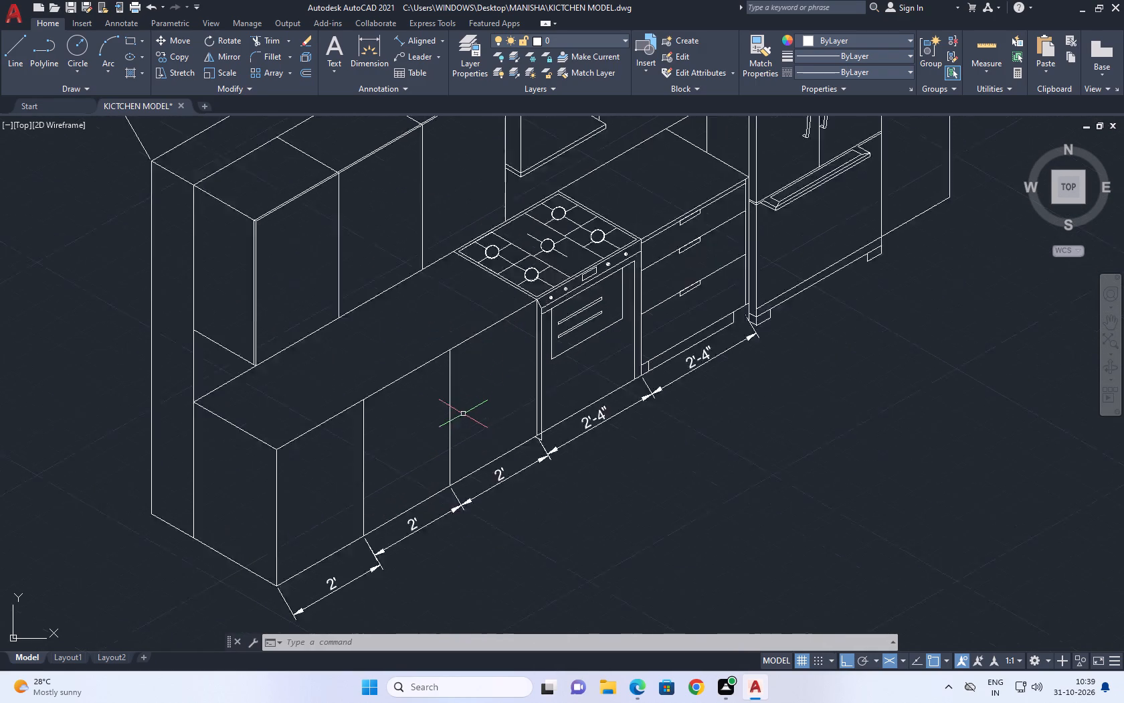
pyautogui.scroll(1, 463, 414)
pyautogui.scroll(-1, 563, 339)
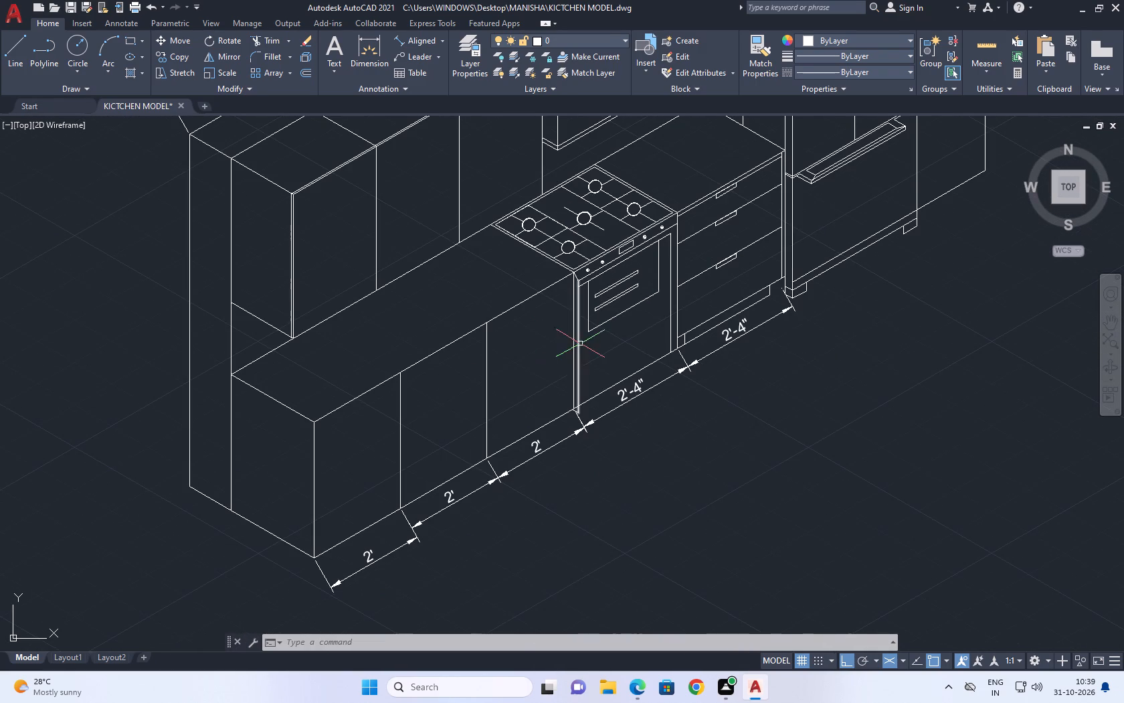
# Move the first vertical divider line of the base cabinets 1" along the run towards the stove.
pyautogui.click(582, 342)
pyautogui.click(595, 351)
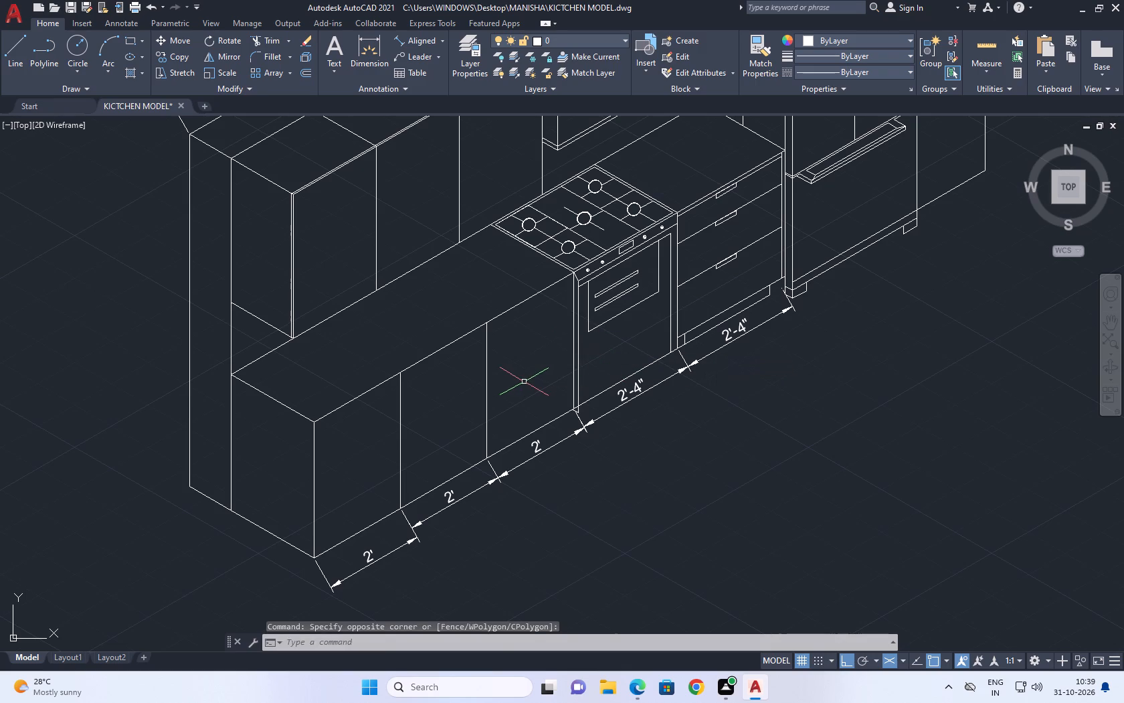
pyautogui.click(401, 454)
pyautogui.moveTo(436, 432); pyautogui.dragTo(393, 453, button='middle')
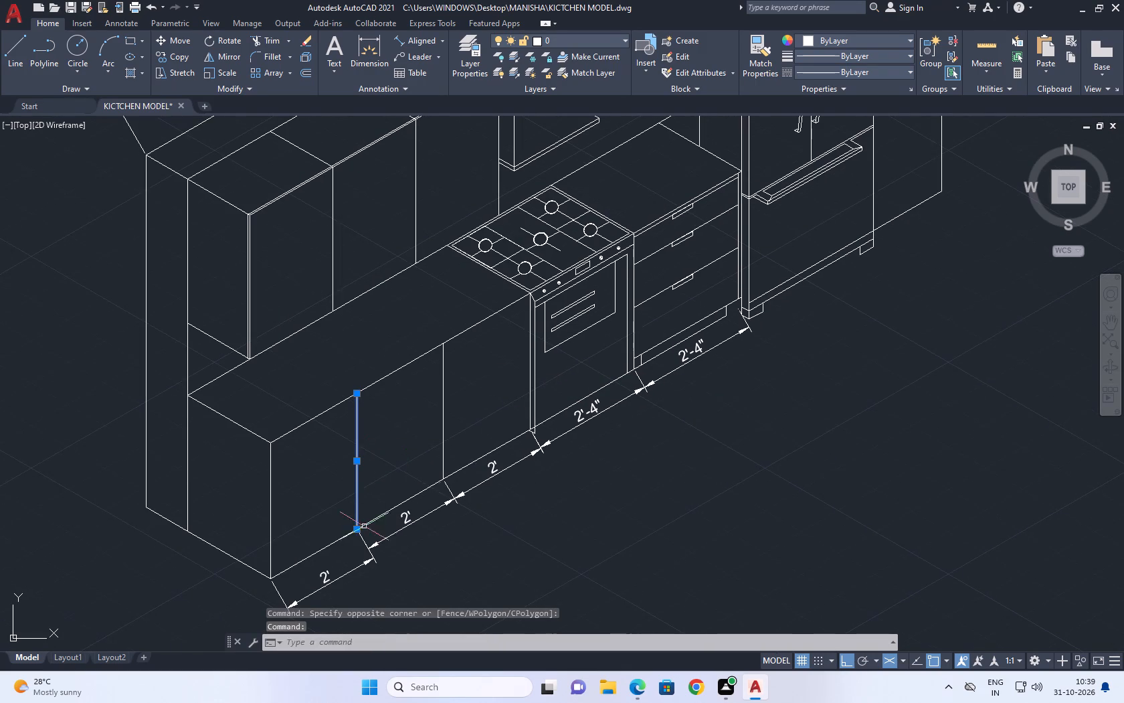
pyautogui.moveTo(408, 495); pyautogui.dragTo(454, 470, button='middle')
pyautogui.press('m')
pyautogui.press('space')
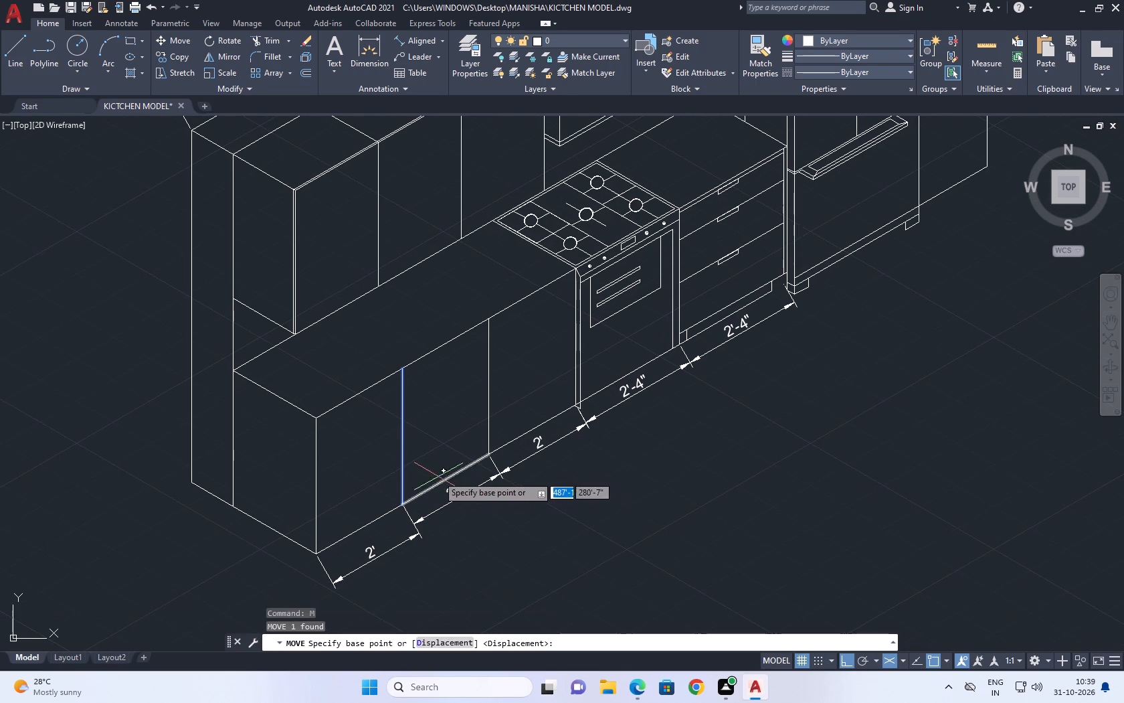
pyautogui.scroll(2, 430, 468)
pyautogui.click(422, 465)
pyautogui.write('1')
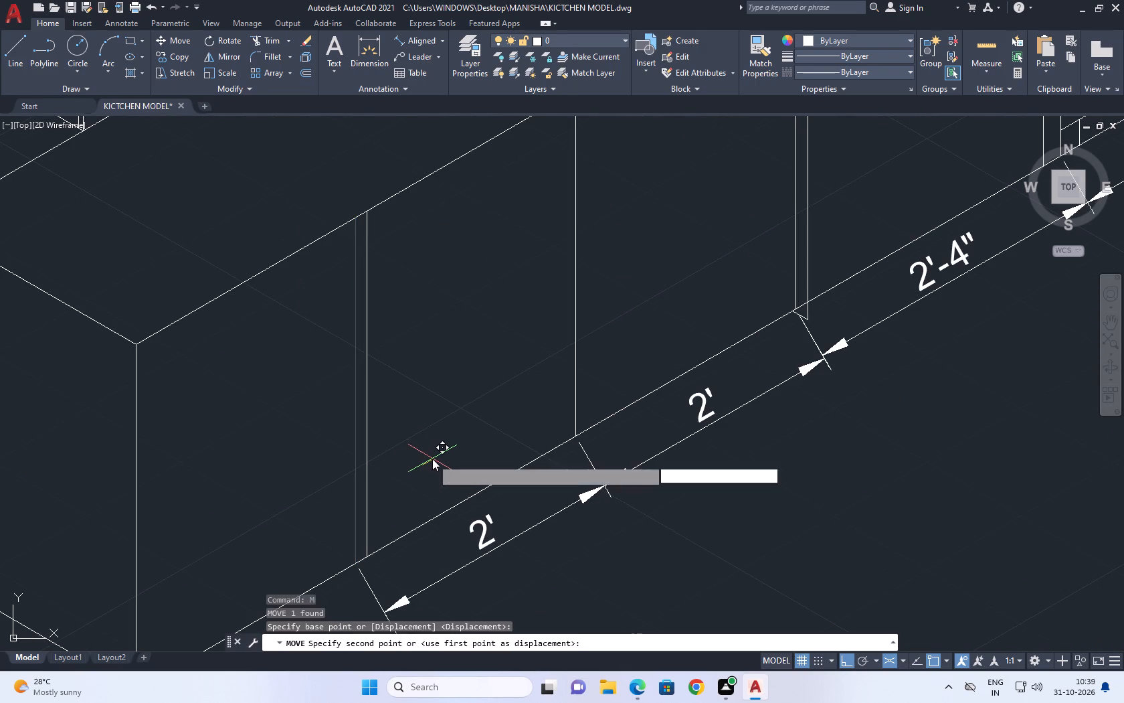
pyautogui.press('space')
# Stretch the end base cabinet's width dimension so its inner extension point meets the foot of the moved first divider.
pyautogui.moveTo(391, 528); pyautogui.dragTo(489, 374, button='middle')
pyautogui.click(464, 427)
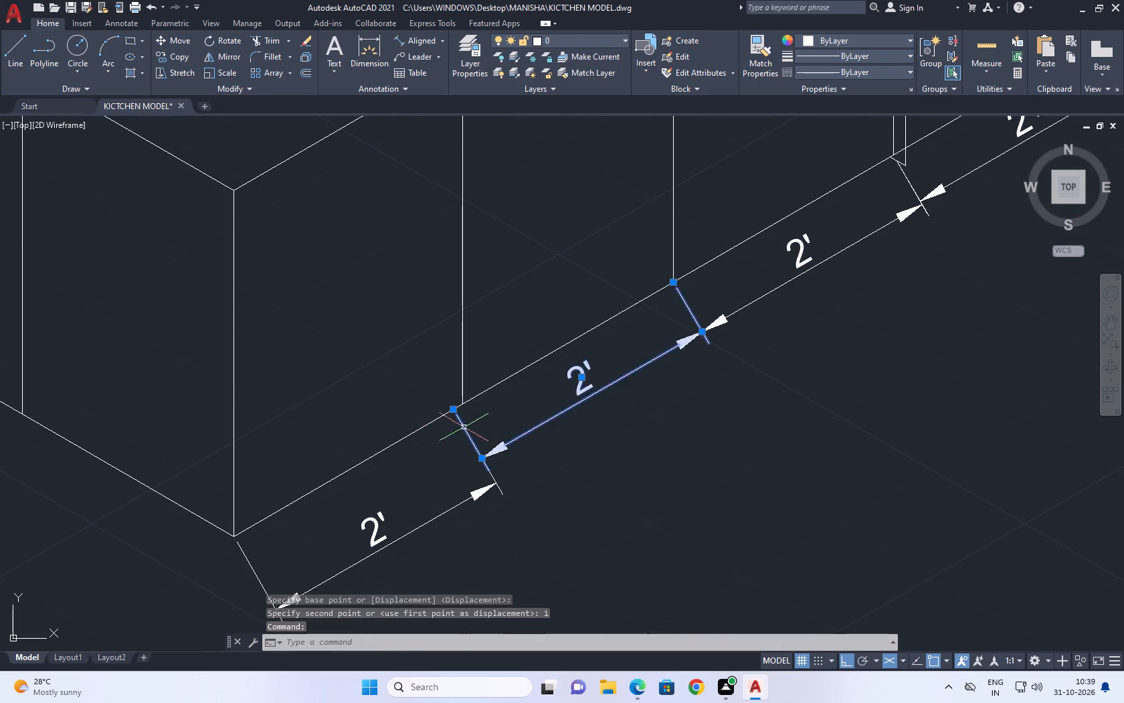
pyautogui.scroll(2, 459, 414)
pyautogui.press('Escape')
pyautogui.click(548, 572)
pyautogui.click(531, 586)
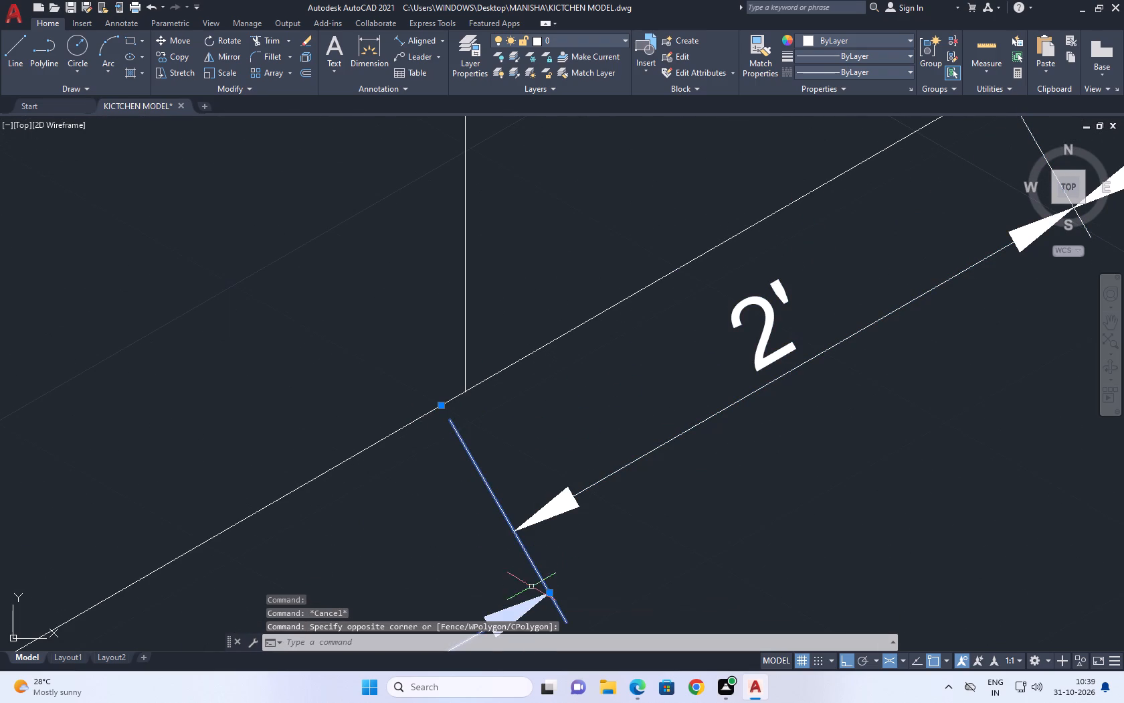
pyautogui.click(438, 402)
pyautogui.press('Escape')
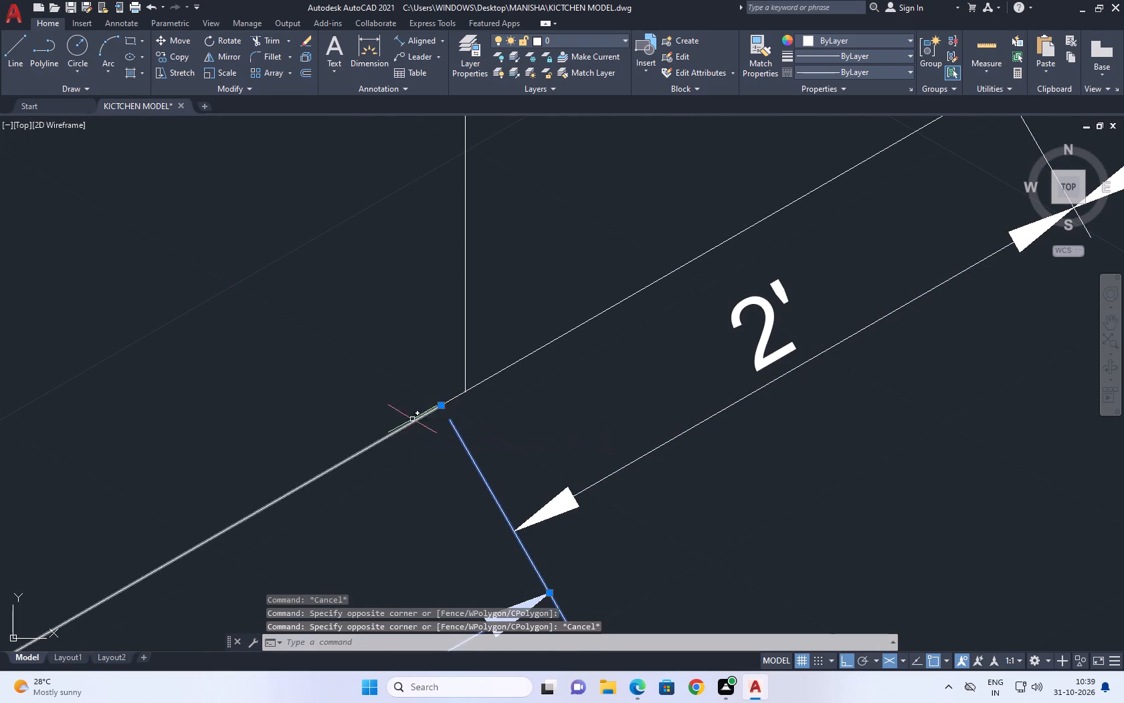
pyautogui.click(443, 408)
pyautogui.click(464, 392)
pyautogui.scroll(-4, 497, 405)
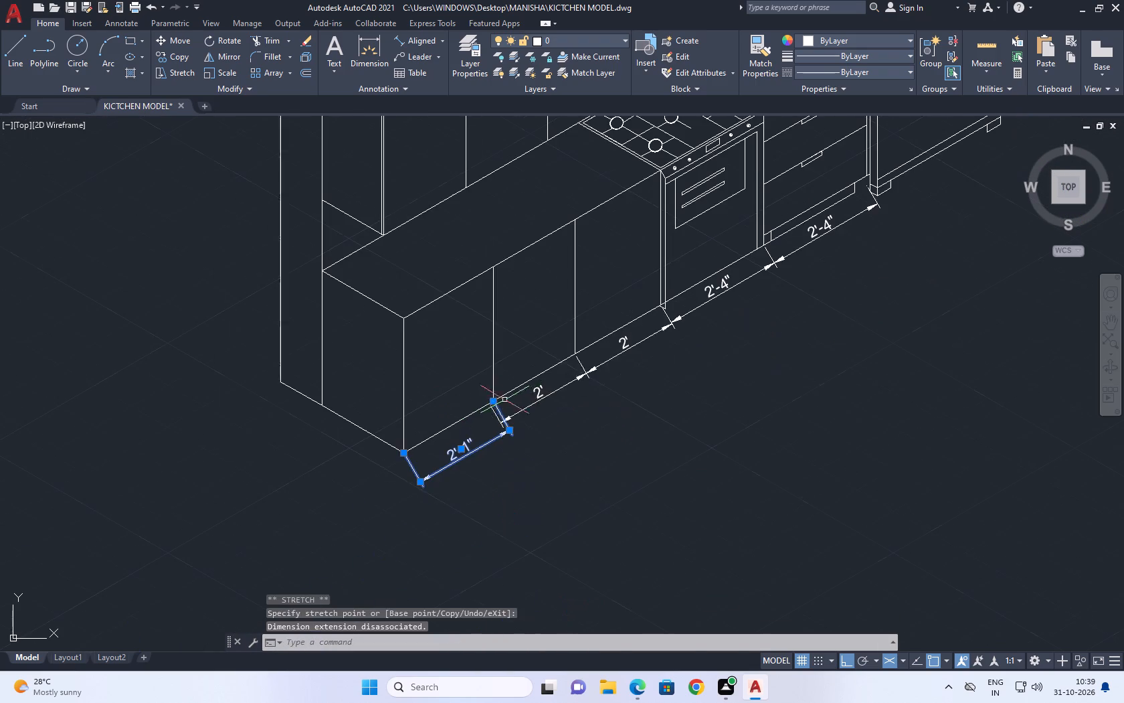
pyautogui.press('Escape')
# Move the second vertical divider line of the base cabinets 2" along the run towards the stove.
pyautogui.moveTo(587, 364); pyautogui.dragTo(562, 409, button='middle')
pyautogui.scroll(1, 542, 364)
pyautogui.click(562, 348)
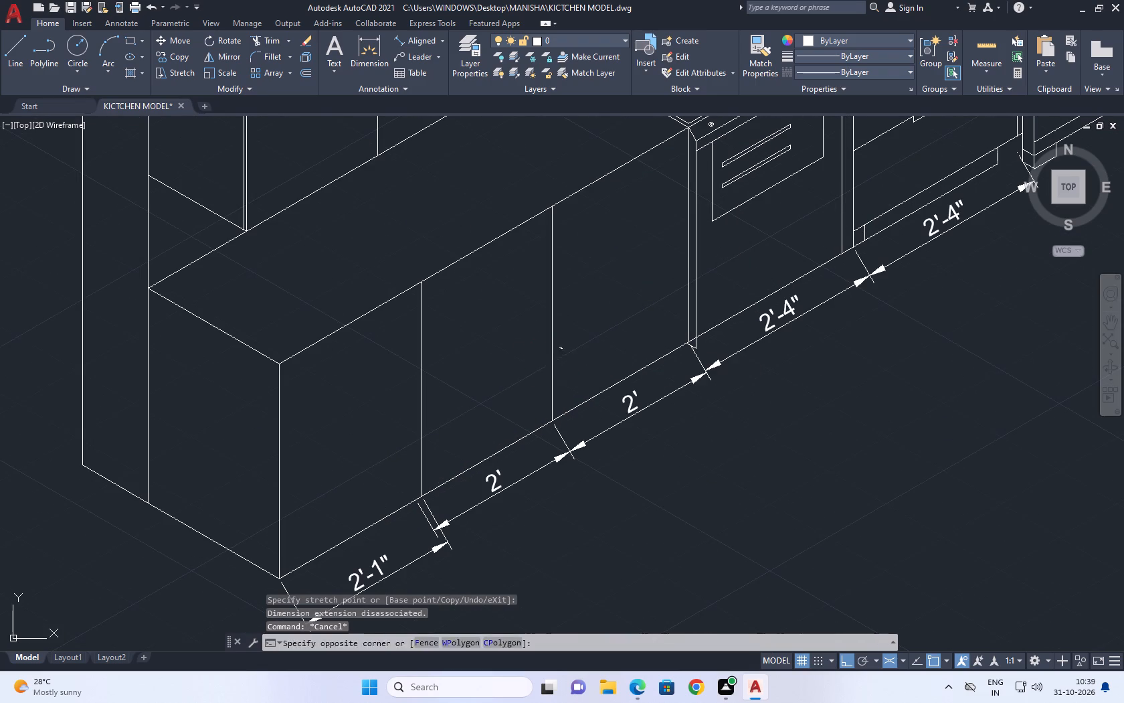
pyautogui.click(529, 361)
pyautogui.moveTo(558, 351); pyautogui.dragTo(495, 366, button='middle')
pyautogui.press('m')
pyautogui.press('space')
pyautogui.click(500, 374)
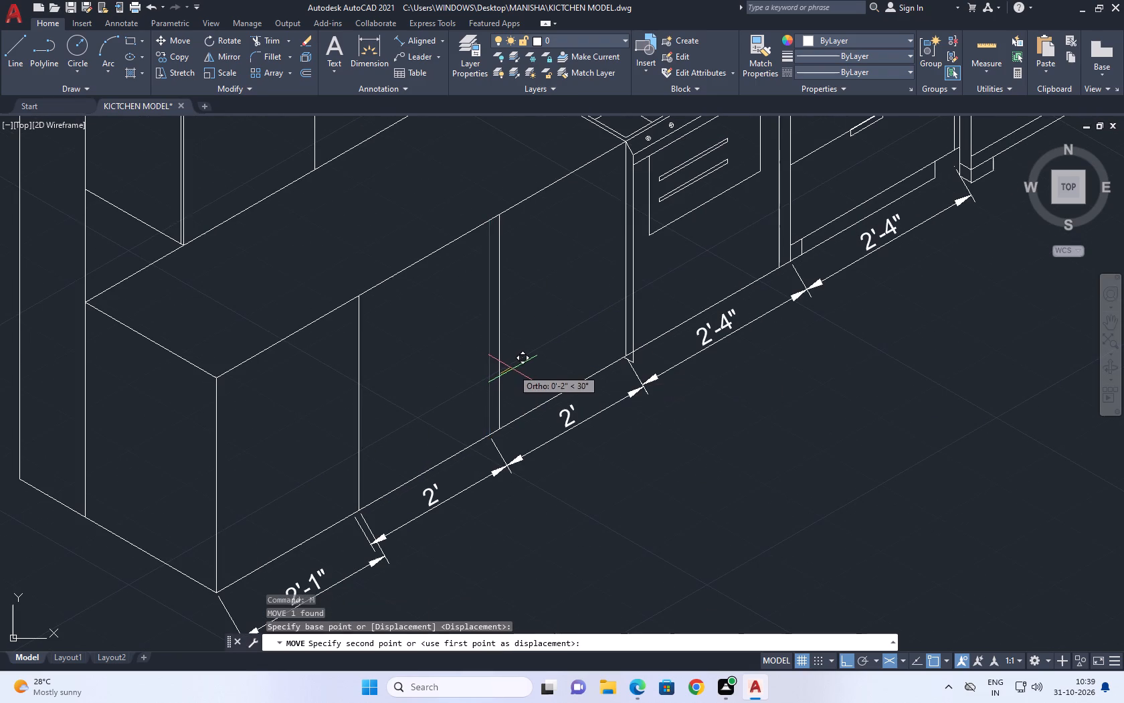
pyautogui.write('2')
pyautogui.press('space')
pyautogui.press('Escape')
# Move the middle base cabinet's width dimension so its stove-side extension point meets the foot of the moved second divider.
pyautogui.click(500, 451)
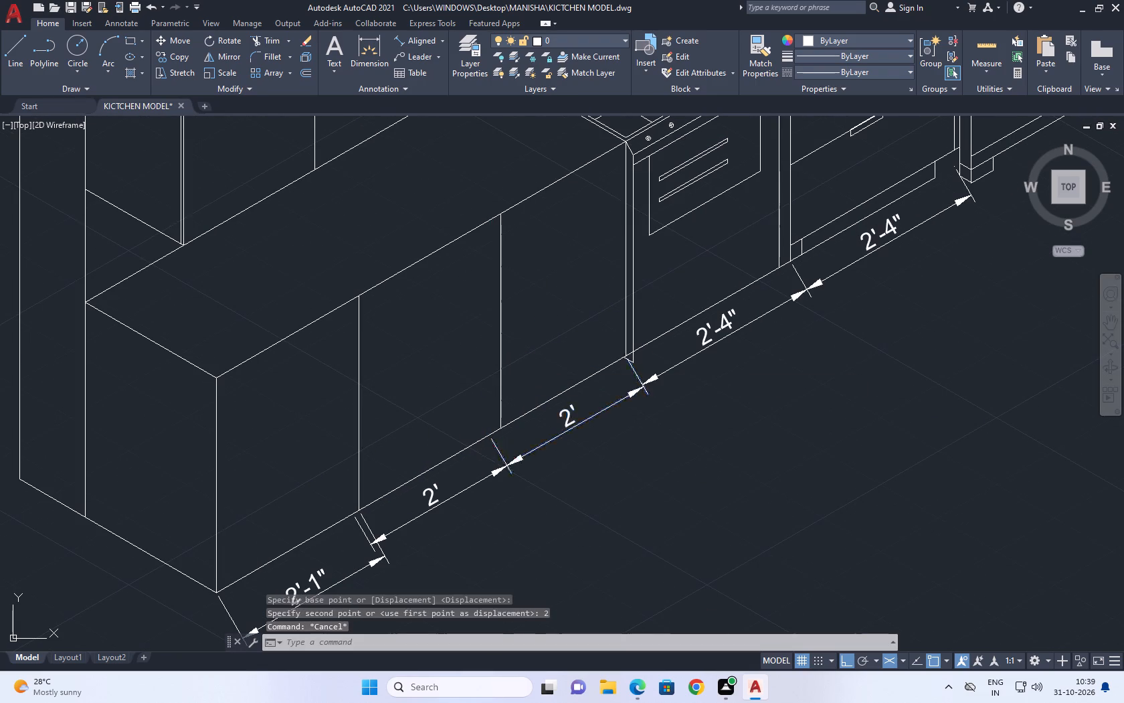
pyautogui.press('Escape')
pyautogui.moveTo(489, 508); pyautogui.dragTo(468, 493)
pyautogui.click(458, 483)
pyautogui.press('m')
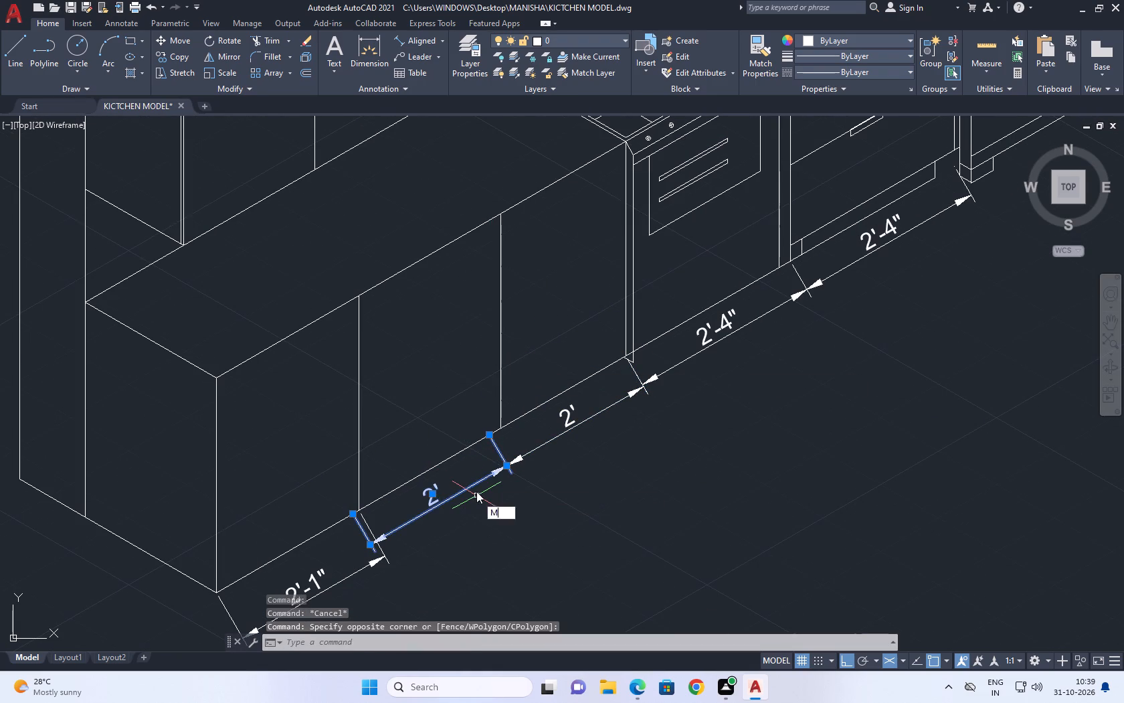
pyautogui.press('space')
pyautogui.scroll(2, 490, 437)
pyautogui.click(487, 433)
pyautogui.click(512, 416)
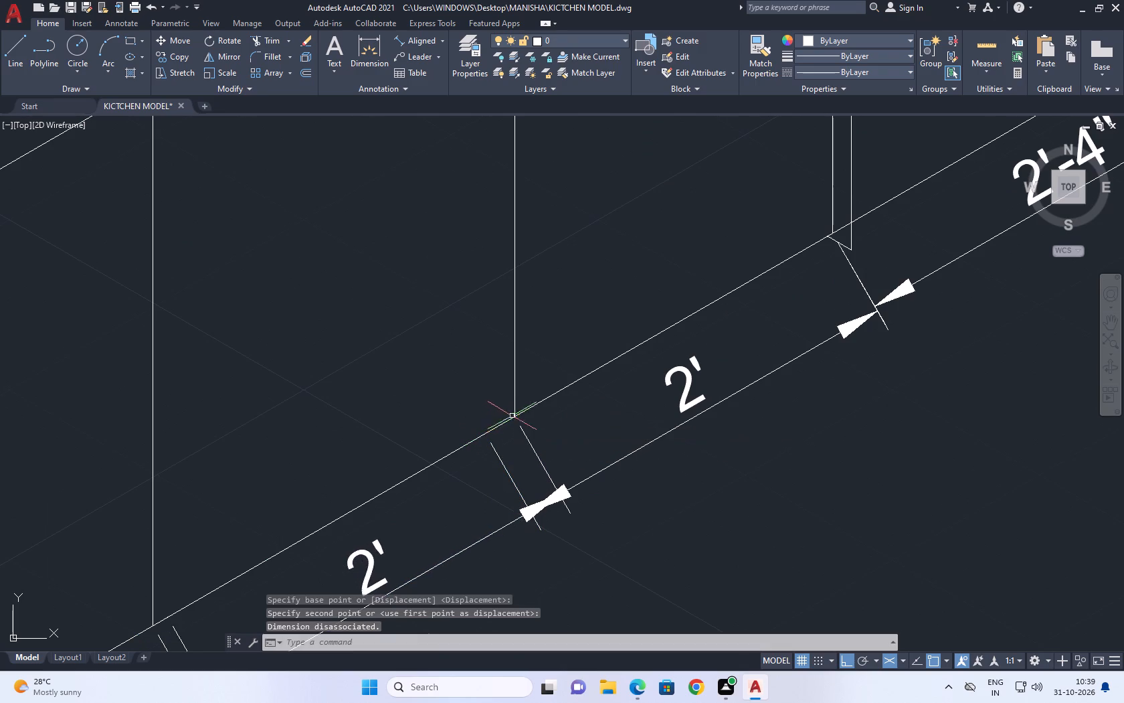
# Stretch the middle base cabinet's width dimension so its extension point farther from the stove meets the foot of the first divider.
pyautogui.moveTo(386, 479); pyautogui.dragTo(620, 260, button='middle')
pyautogui.click(427, 414)
pyautogui.click(409, 428)
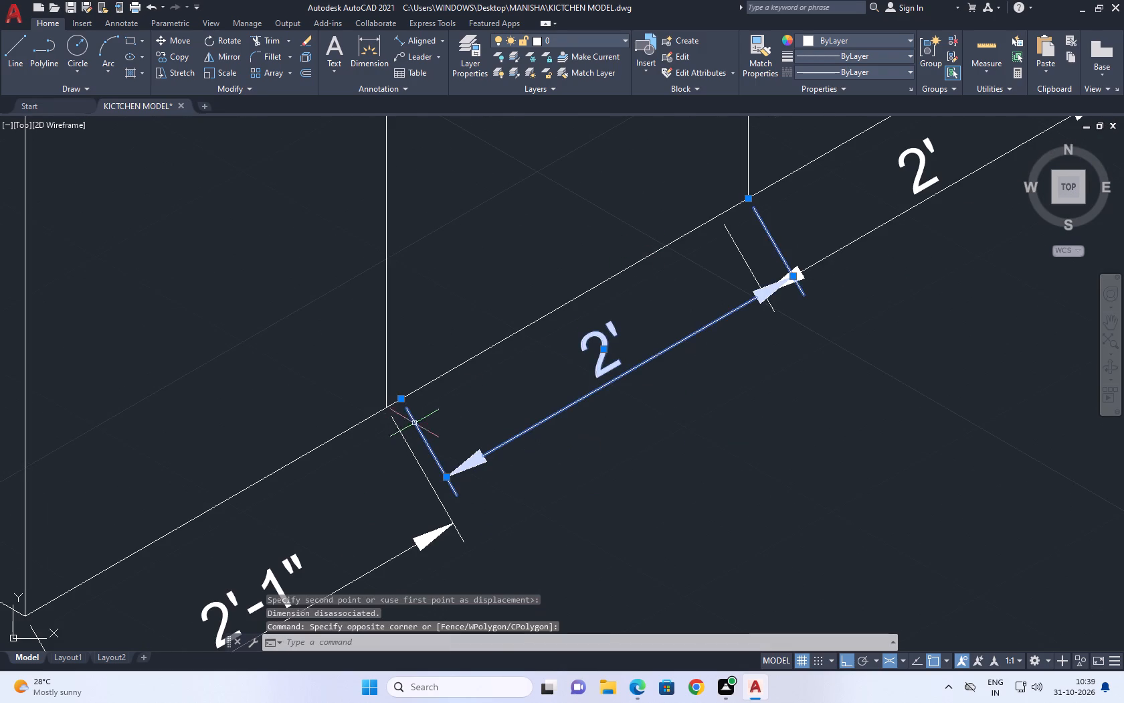
pyautogui.click(401, 398)
pyautogui.click(383, 406)
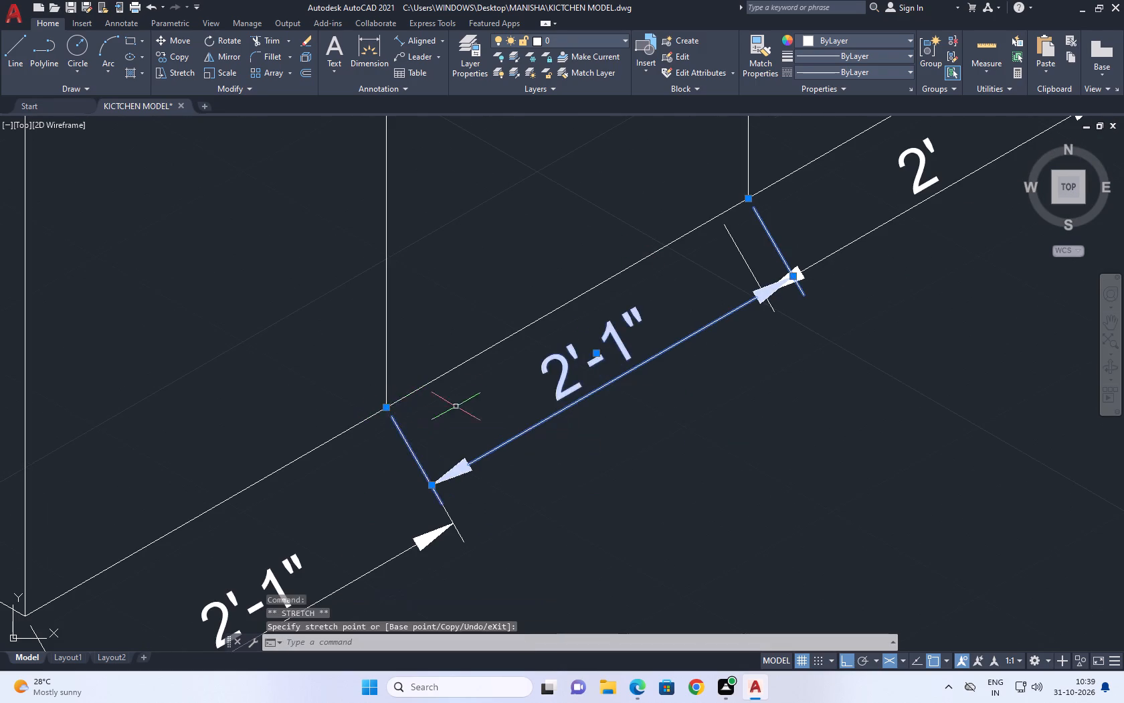
pyautogui.scroll(-5, 473, 388)
pyautogui.press('Escape')
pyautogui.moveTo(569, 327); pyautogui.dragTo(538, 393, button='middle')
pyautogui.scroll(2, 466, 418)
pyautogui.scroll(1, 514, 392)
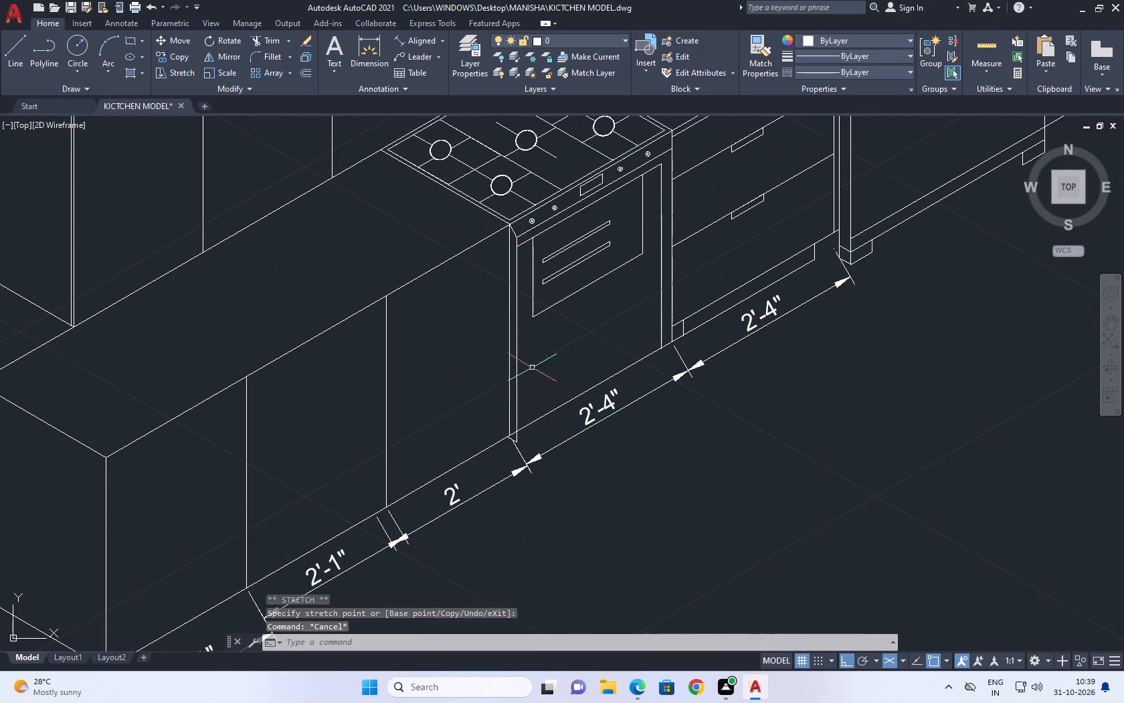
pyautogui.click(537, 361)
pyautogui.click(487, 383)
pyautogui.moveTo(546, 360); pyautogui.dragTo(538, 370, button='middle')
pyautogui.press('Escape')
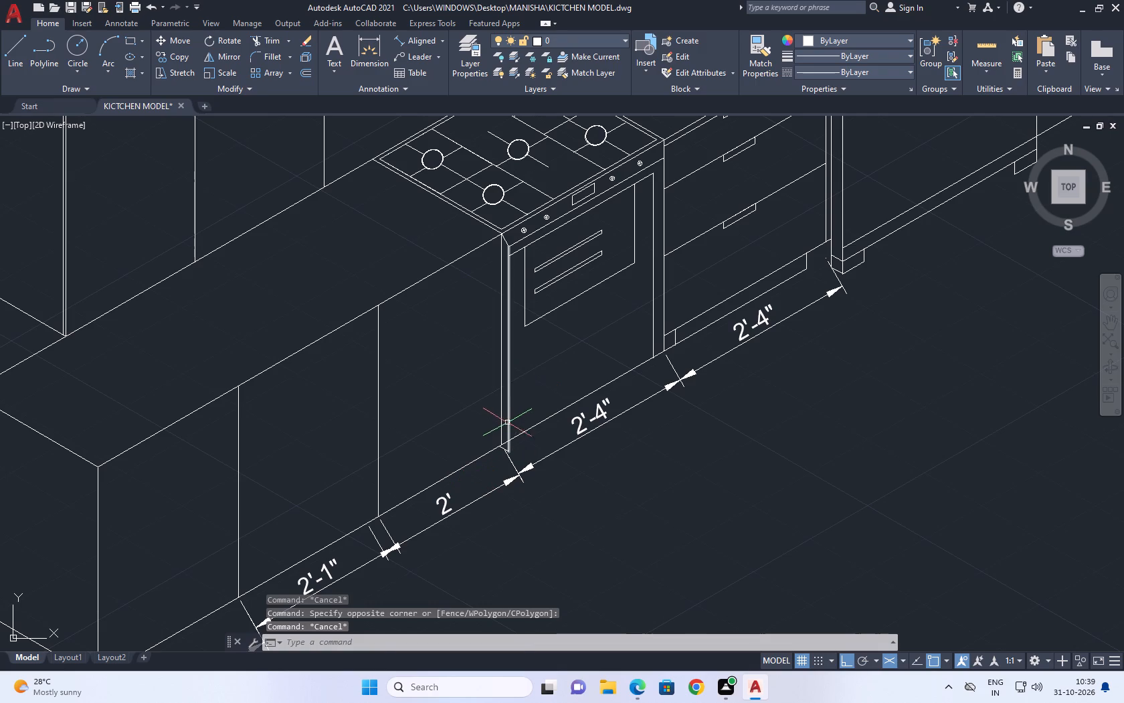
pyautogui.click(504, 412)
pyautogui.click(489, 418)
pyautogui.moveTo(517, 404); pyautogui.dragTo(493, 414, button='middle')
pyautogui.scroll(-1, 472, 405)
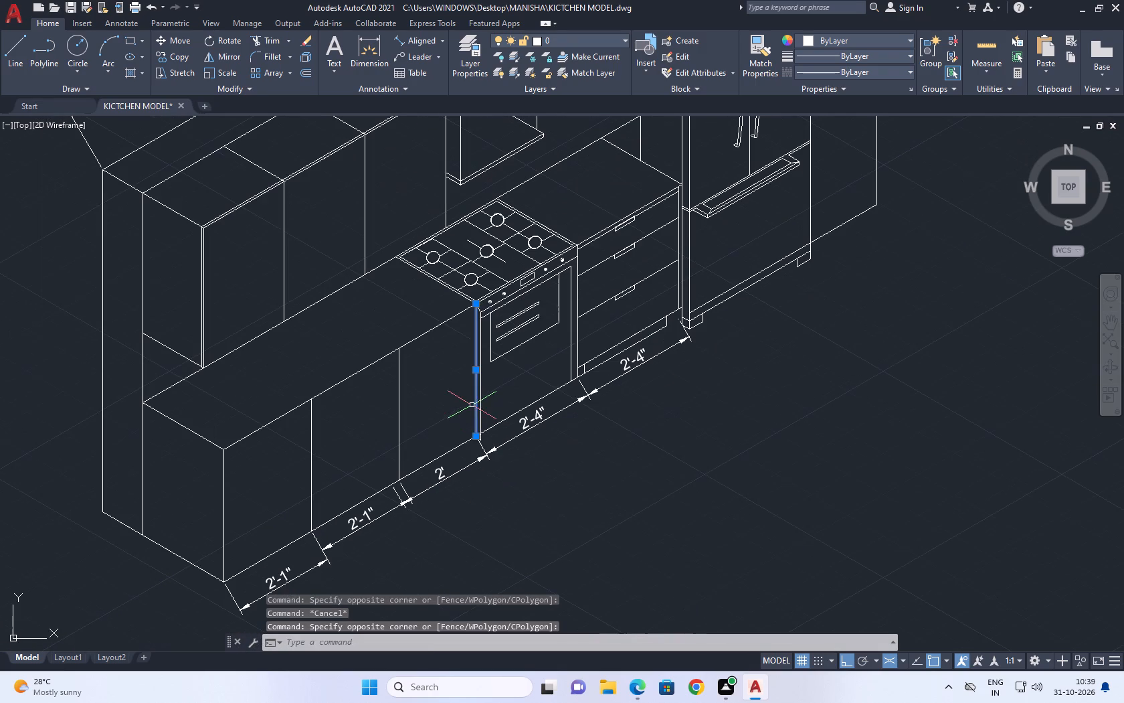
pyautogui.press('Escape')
# Select the stove's cooktop geometry, including the burner rings, grate lines, top edges and the front control knobs.
pyautogui.click(385, 192)
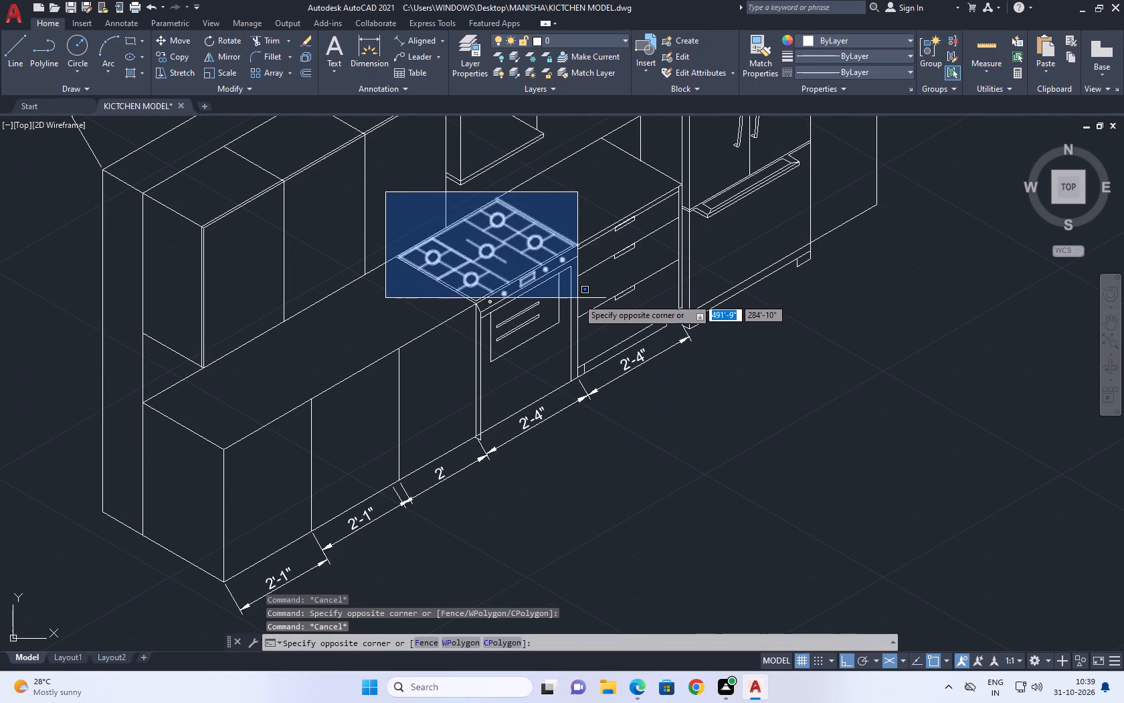
pyautogui.click(514, 309)
pyautogui.scroll(2, 522, 244)
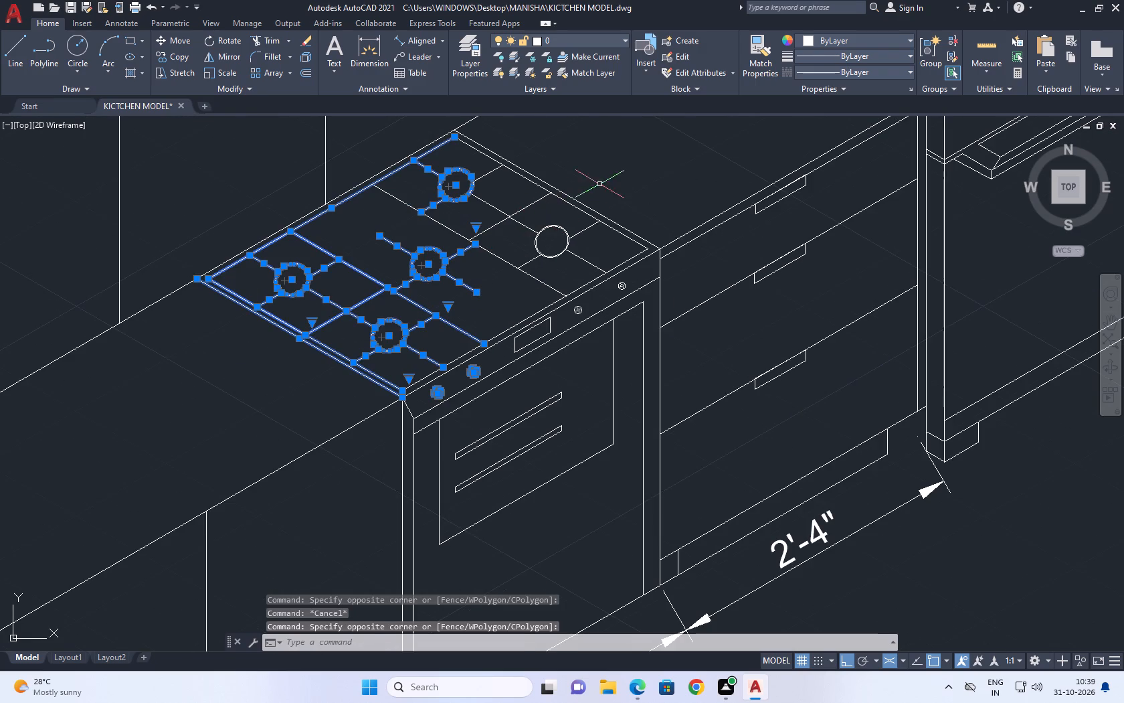
pyautogui.moveTo(600, 183); pyautogui.dragTo(589, 189)
pyautogui.click(530, 236)
pyautogui.click(507, 198)
pyautogui.click(406, 248)
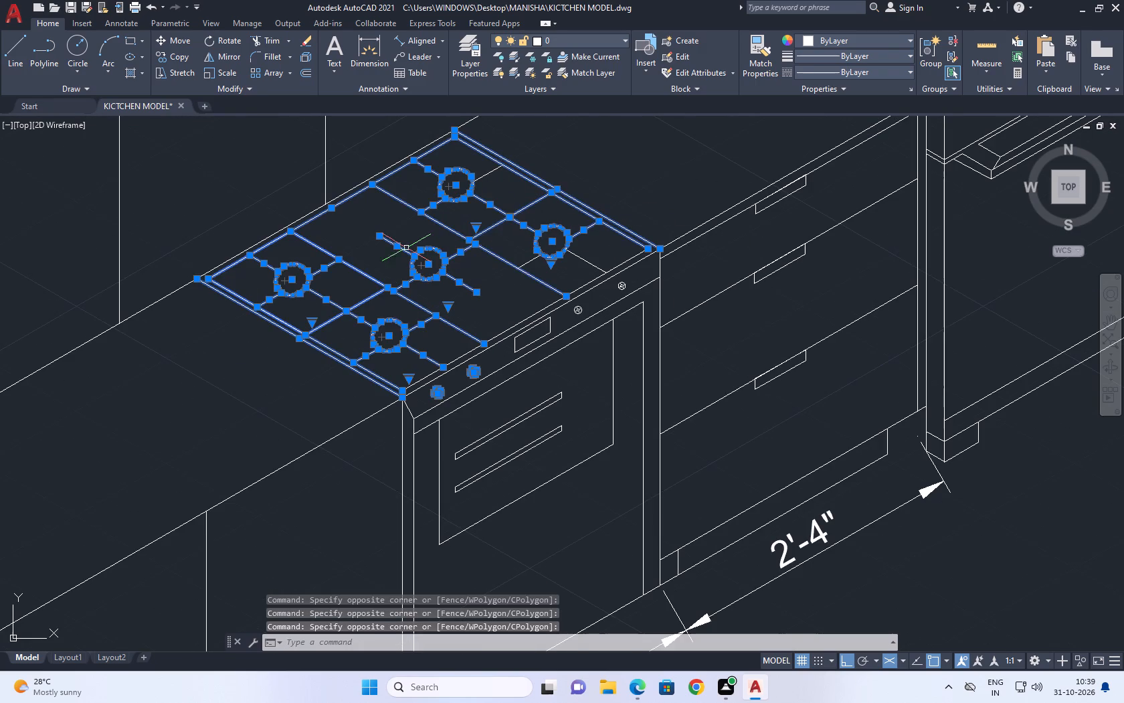
pyautogui.scroll(1, 596, 239)
pyautogui.moveTo(594, 244); pyautogui.dragTo(589, 250)
pyautogui.moveTo(510, 285); pyautogui.dragTo(502, 285)
pyautogui.scroll(2, 512, 283)
pyautogui.moveTo(510, 284); pyautogui.dragTo(495, 268)
pyautogui.click(438, 240)
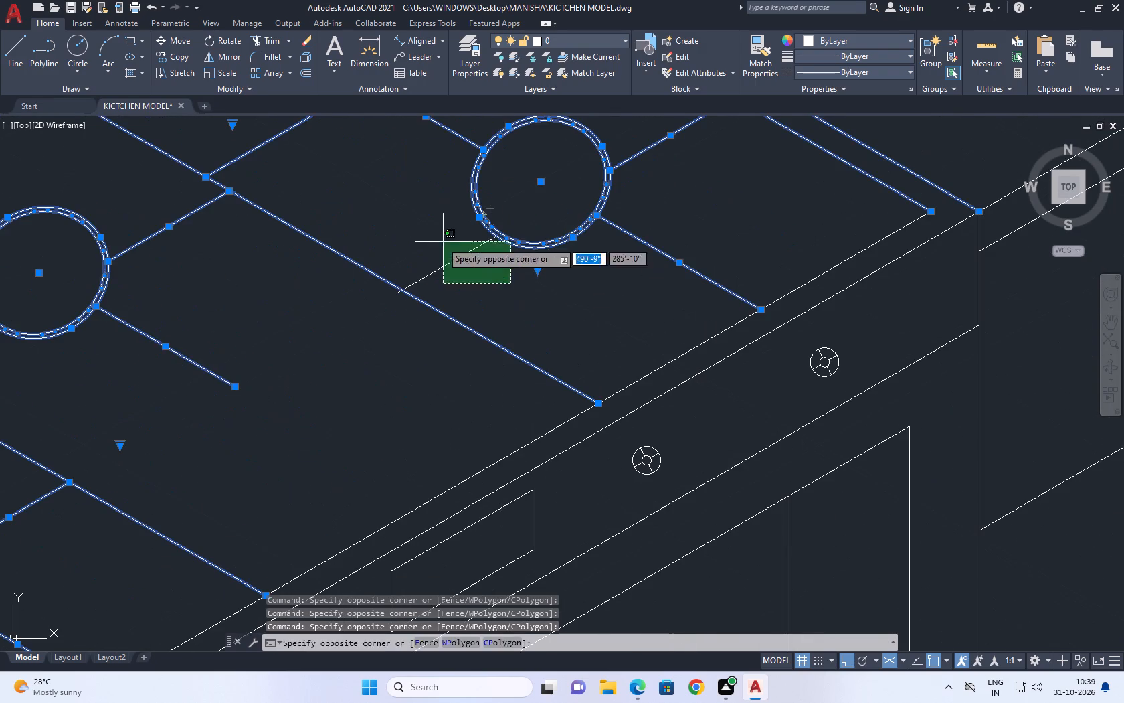
# Select the cooktop outline, grates, burners, four front knobs and display panel, and define them as a block named STOVE.
pyautogui.scroll(-2, 498, 284)
pyautogui.scroll(2, 505, 400)
pyautogui.moveTo(531, 392); pyautogui.dragTo(524, 379)
pyautogui.click(486, 343)
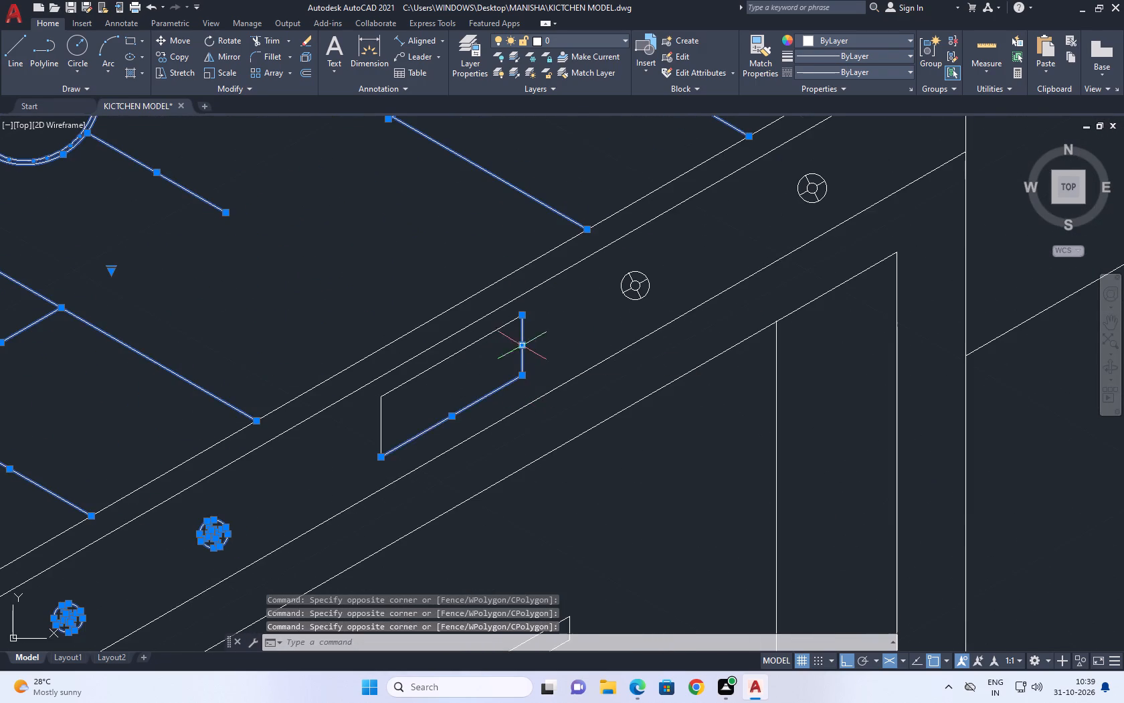
pyautogui.scroll(-1, 531, 338)
pyautogui.click(394, 297)
pyautogui.click(610, 464)
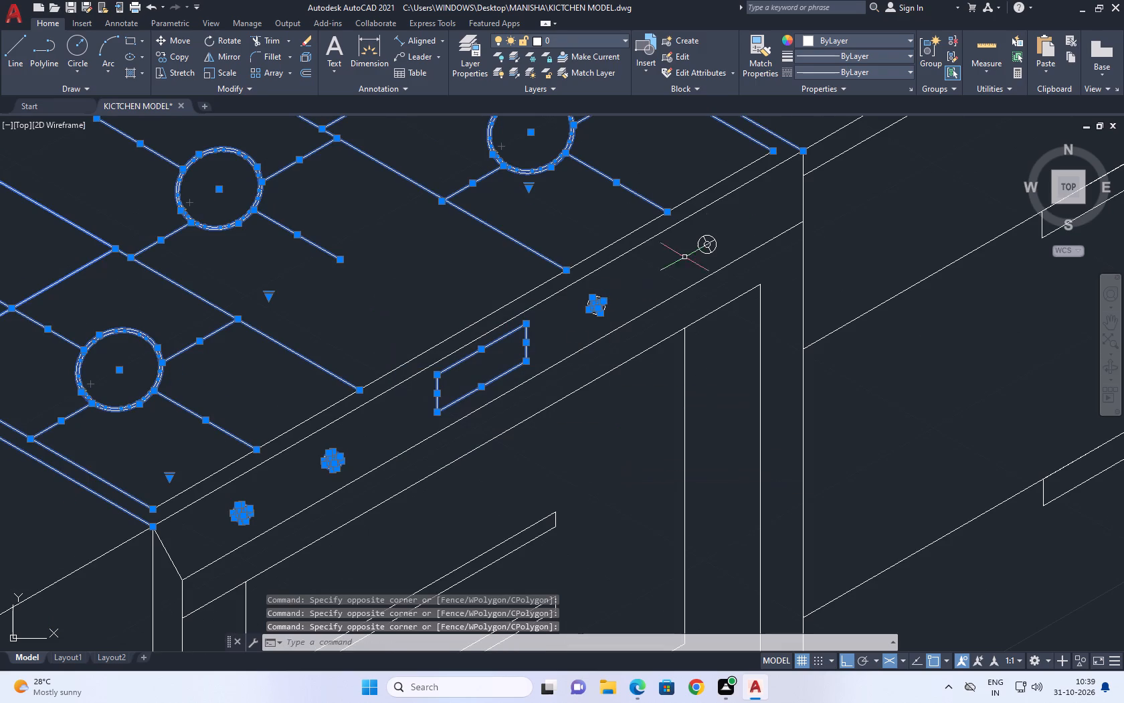
pyautogui.click(650, 177)
pyautogui.click(748, 337)
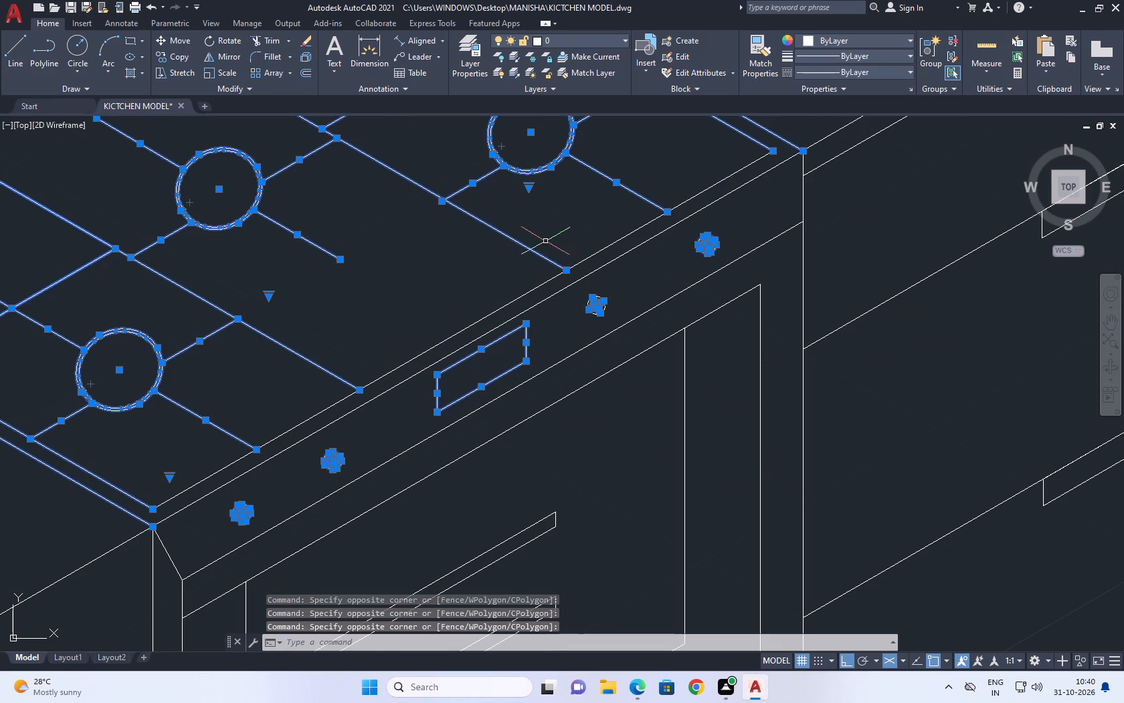
pyautogui.click(531, 239)
pyautogui.click(679, 344)
pyautogui.moveTo(345, 398); pyautogui.dragTo(536, 314, button='middle')
pyautogui.moveTo(339, 335); pyautogui.dragTo(351, 336)
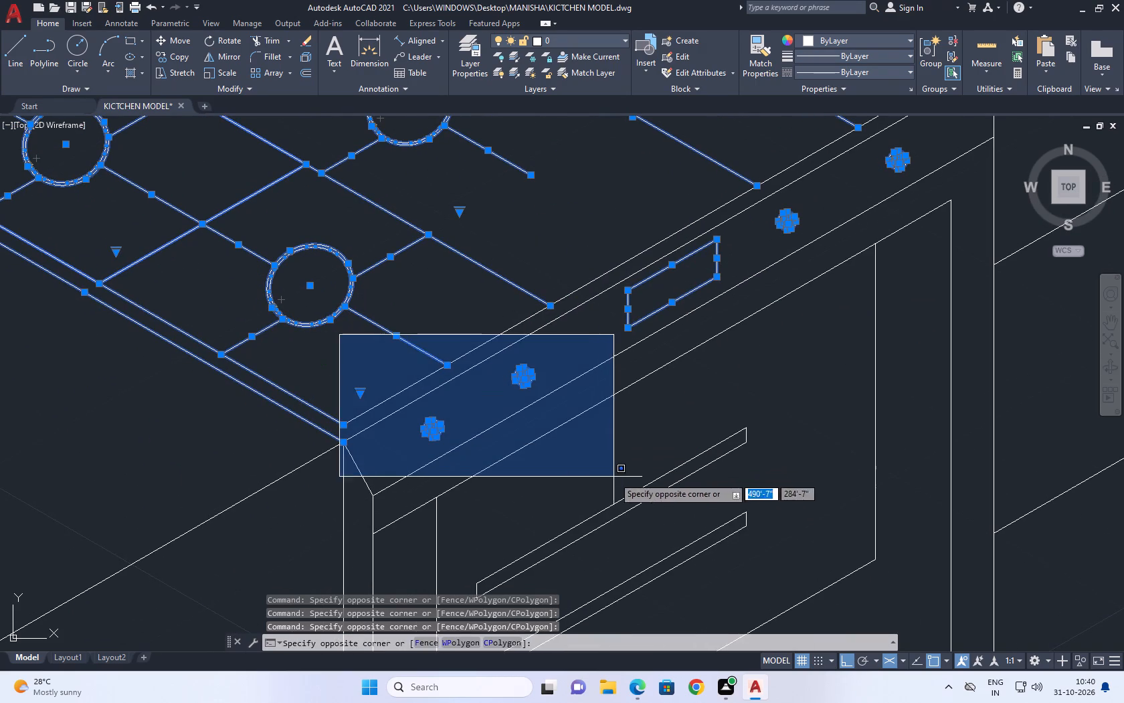
pyautogui.click(614, 477)
pyautogui.moveTo(558, 341); pyautogui.dragTo(563, 414, button='middle')
pyautogui.click(576, 395)
pyautogui.click(581, 405)
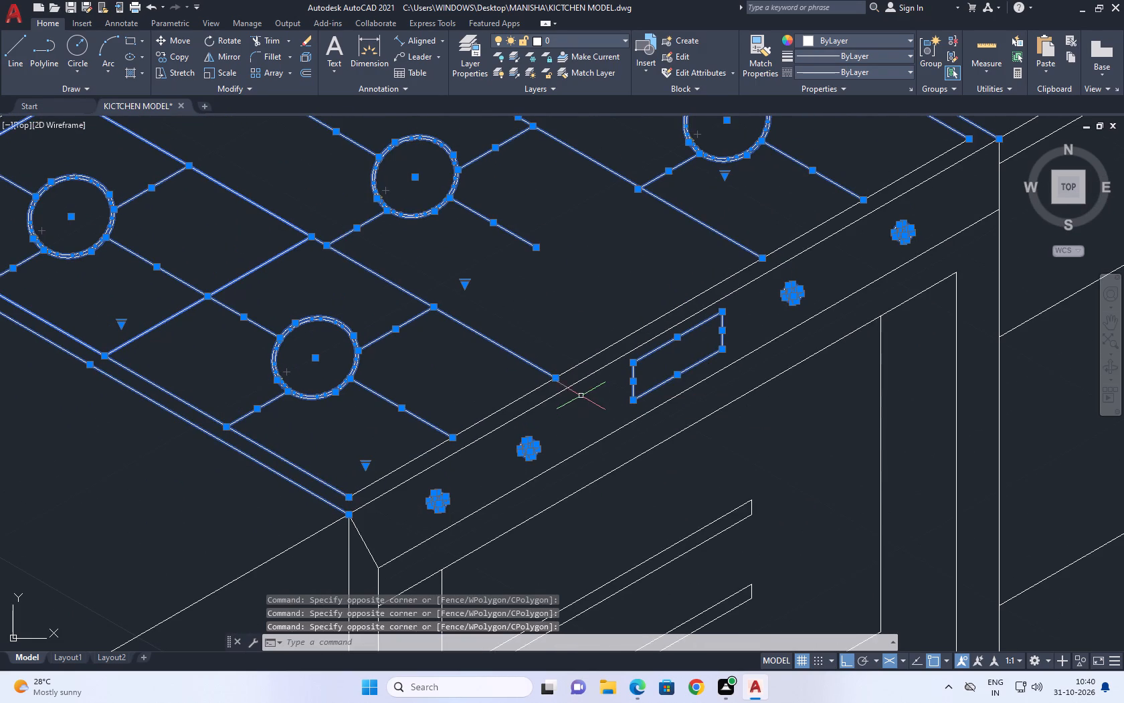
pyautogui.click(577, 367)
pyautogui.moveTo(573, 362); pyautogui.dragTo(578, 408, button='middle')
pyautogui.scroll(-2, 578, 410)
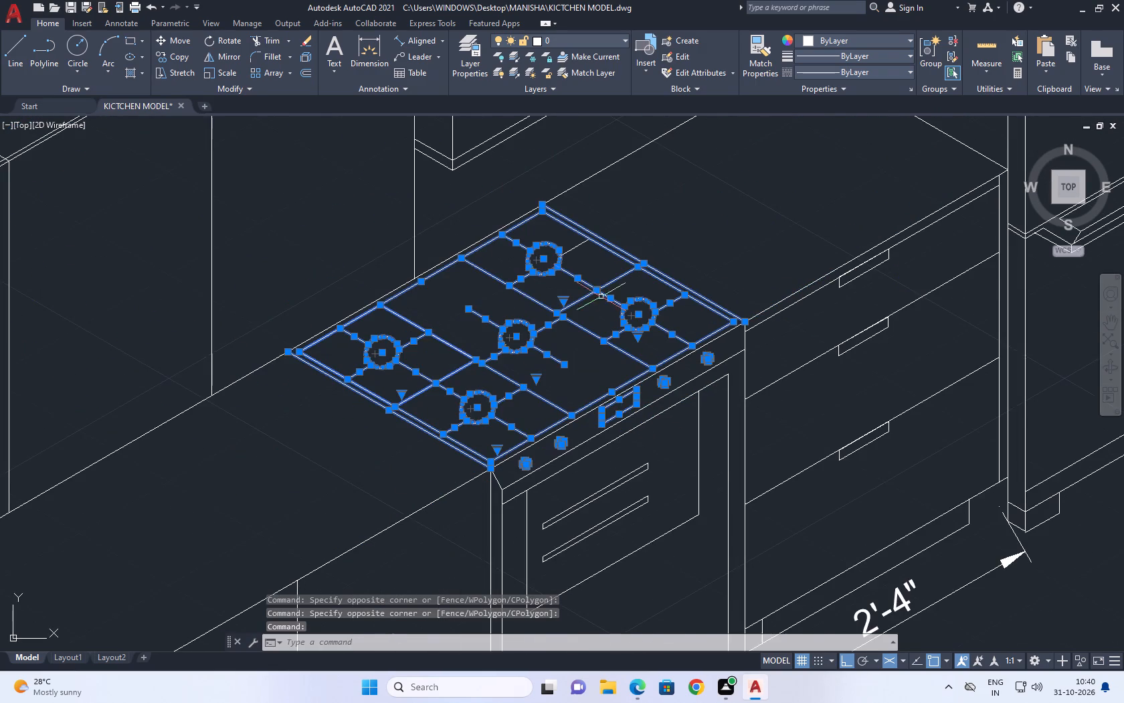
pyautogui.scroll(2, 570, 262)
pyautogui.moveTo(579, 275); pyautogui.dragTo(575, 268)
pyautogui.click(534, 224)
pyautogui.scroll(-2, 572, 264)
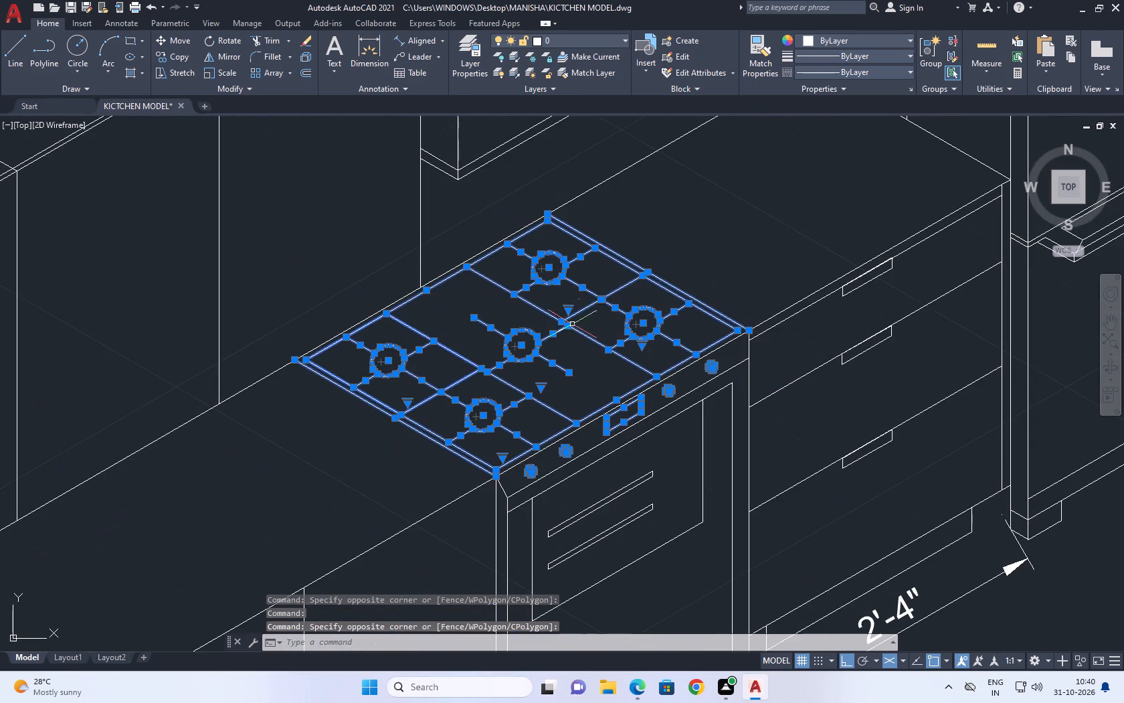
pyautogui.scroll(2, 419, 358)
pyautogui.click(276, 305)
pyautogui.click(407, 409)
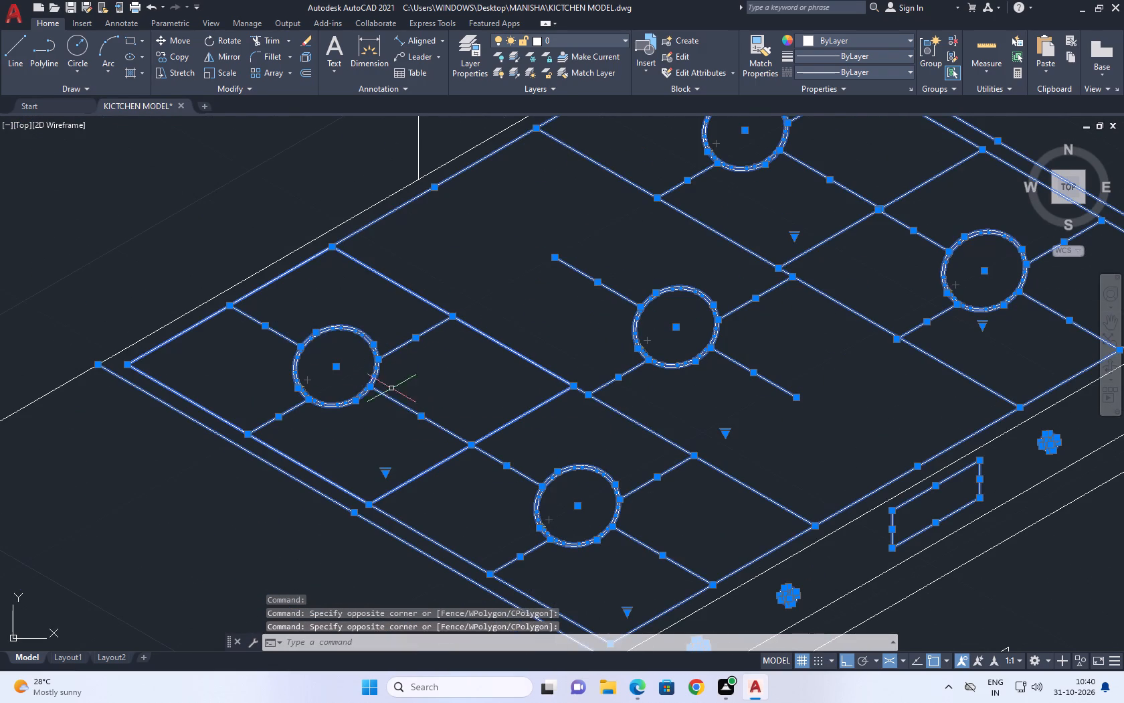
pyautogui.moveTo(296, 345); pyautogui.dragTo(326, 402, button='middle')
pyautogui.scroll(-2, 326, 403)
pyautogui.moveTo(553, 384); pyautogui.dragTo(484, 356, button='middle')
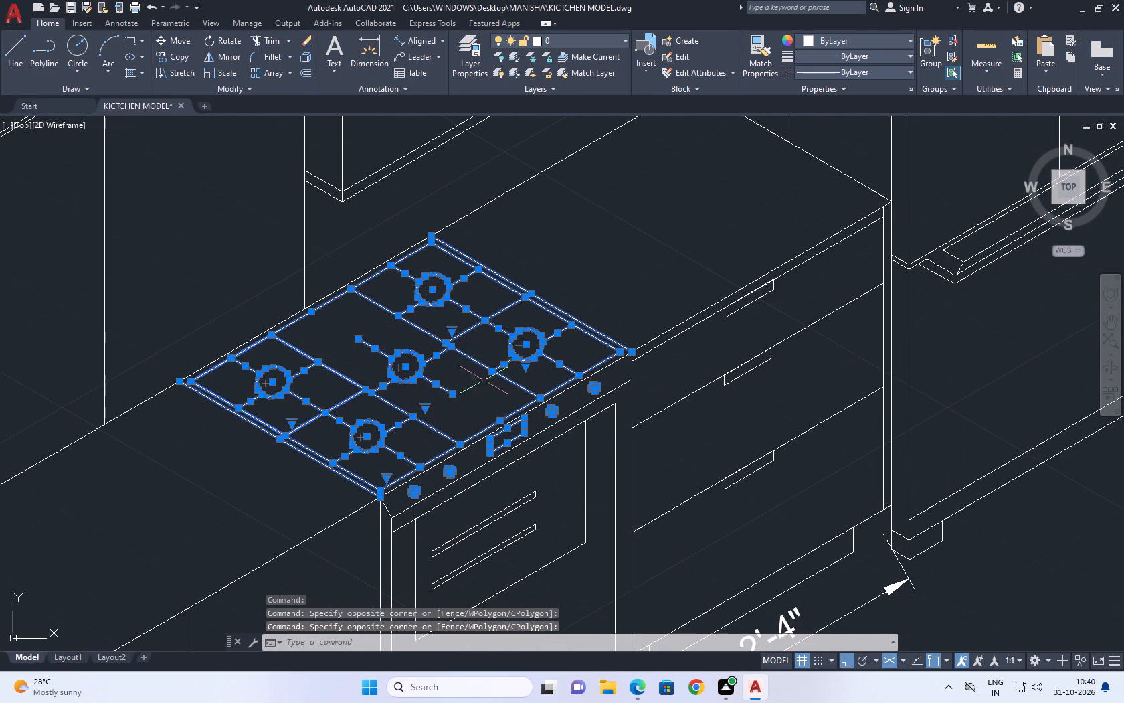
pyautogui.press('b')
pyautogui.press('space')
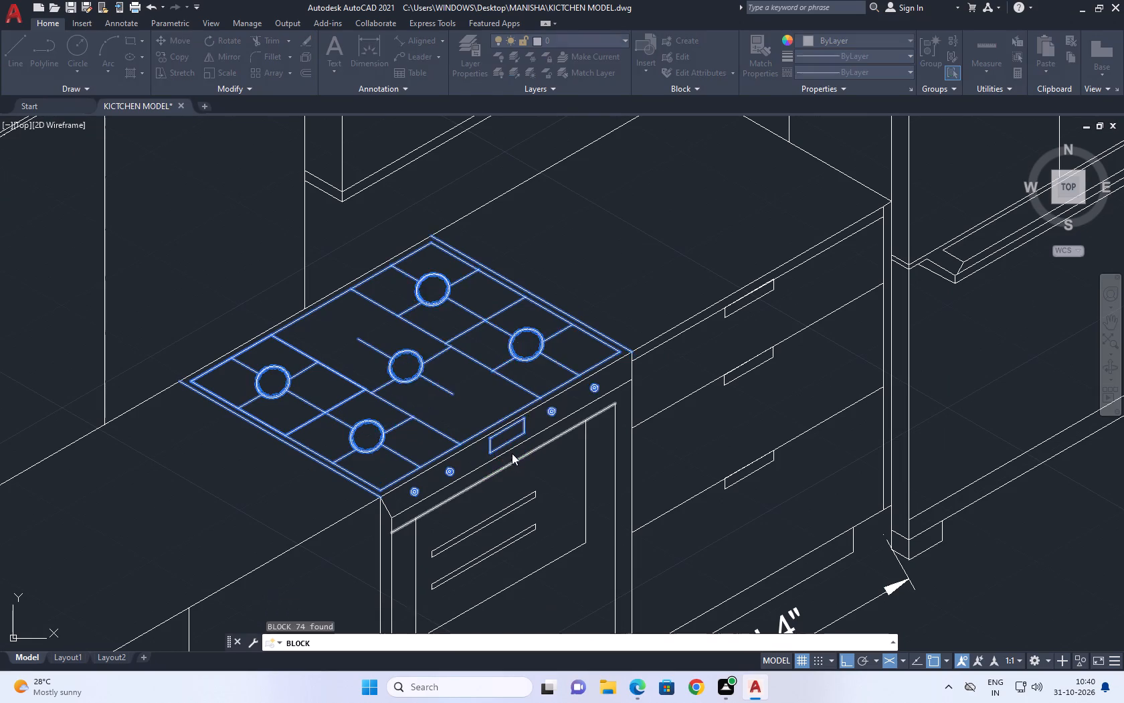
pyautogui.press('s')
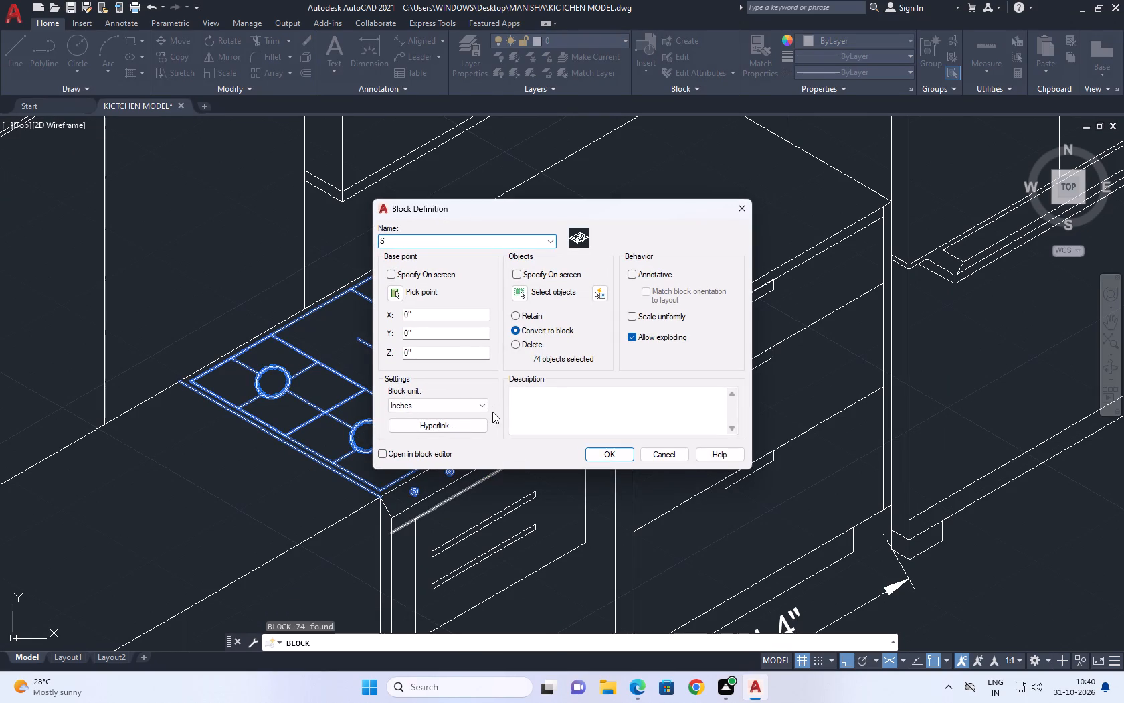
pyautogui.press('t')
pyautogui.press('o')
pyautogui.write('VE')
pyautogui.click(609, 456)
# Check that the cooktop selects as a single block, and clear the selection.
pyautogui.moveTo(584, 305); pyautogui.dragTo(603, 347, button='middle')
pyautogui.moveTo(611, 329); pyautogui.dragTo(607, 328)
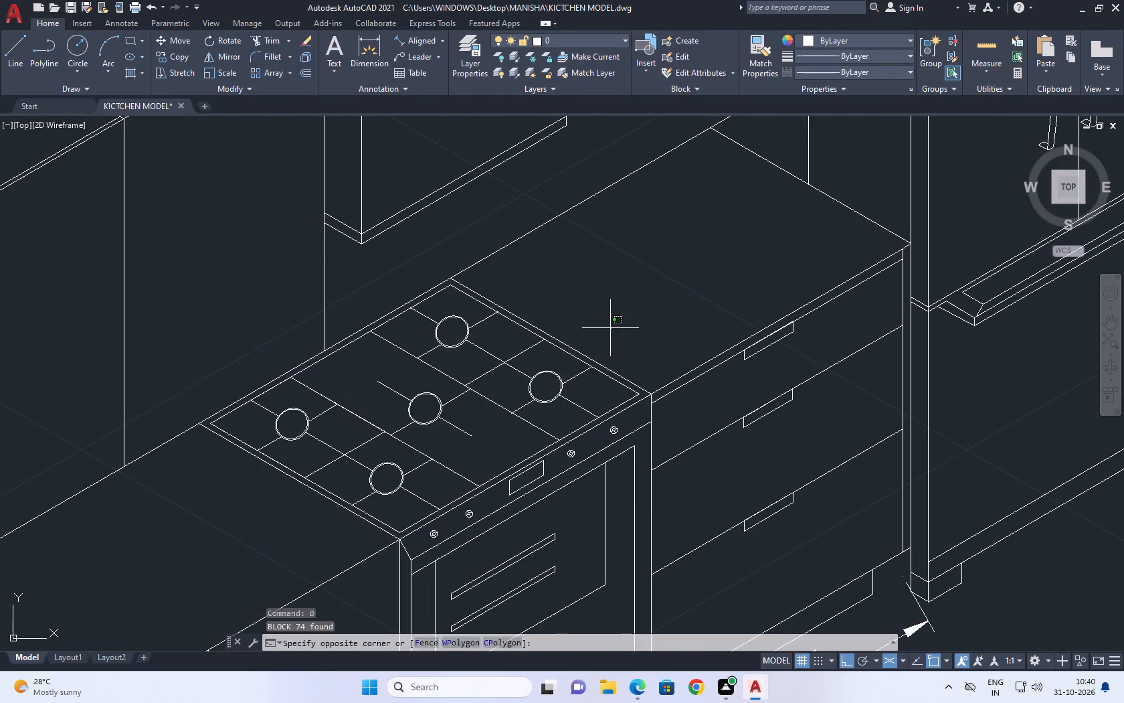
pyautogui.moveTo(607, 328); pyautogui.dragTo(565, 349)
pyautogui.click(526, 372)
pyautogui.moveTo(559, 353); pyautogui.dragTo(586, 285, button='middle')
pyautogui.scroll(-2, 595, 307)
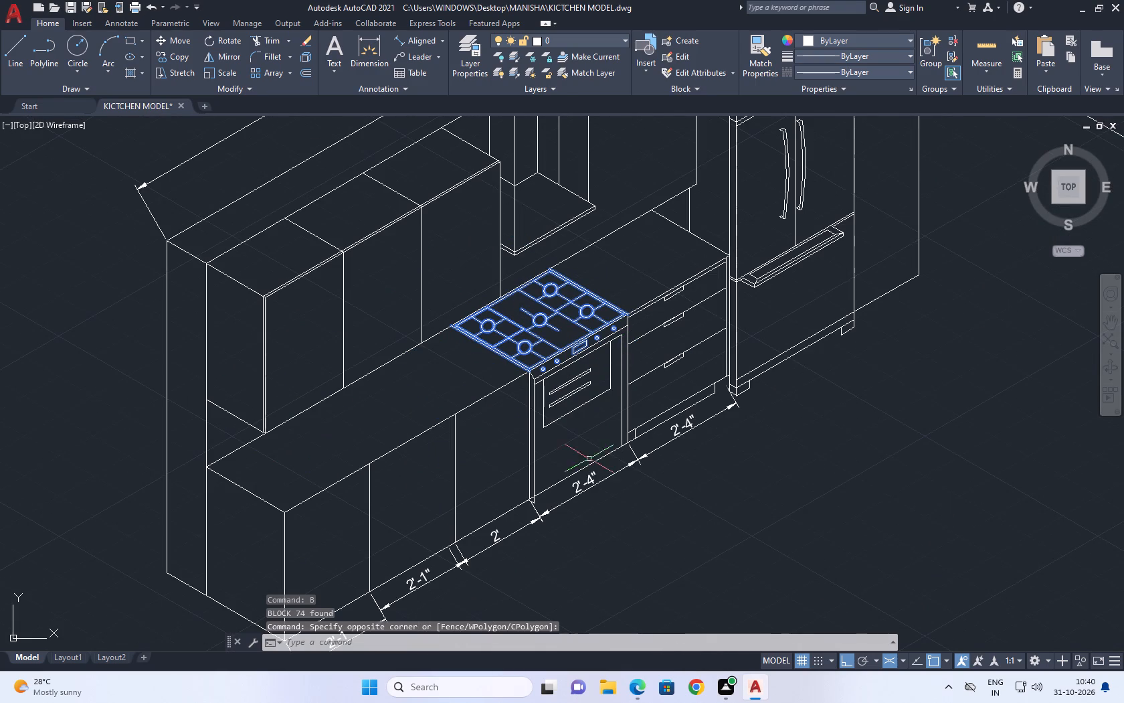
pyautogui.rightClick(658, 285)
pyautogui.click(713, 566)
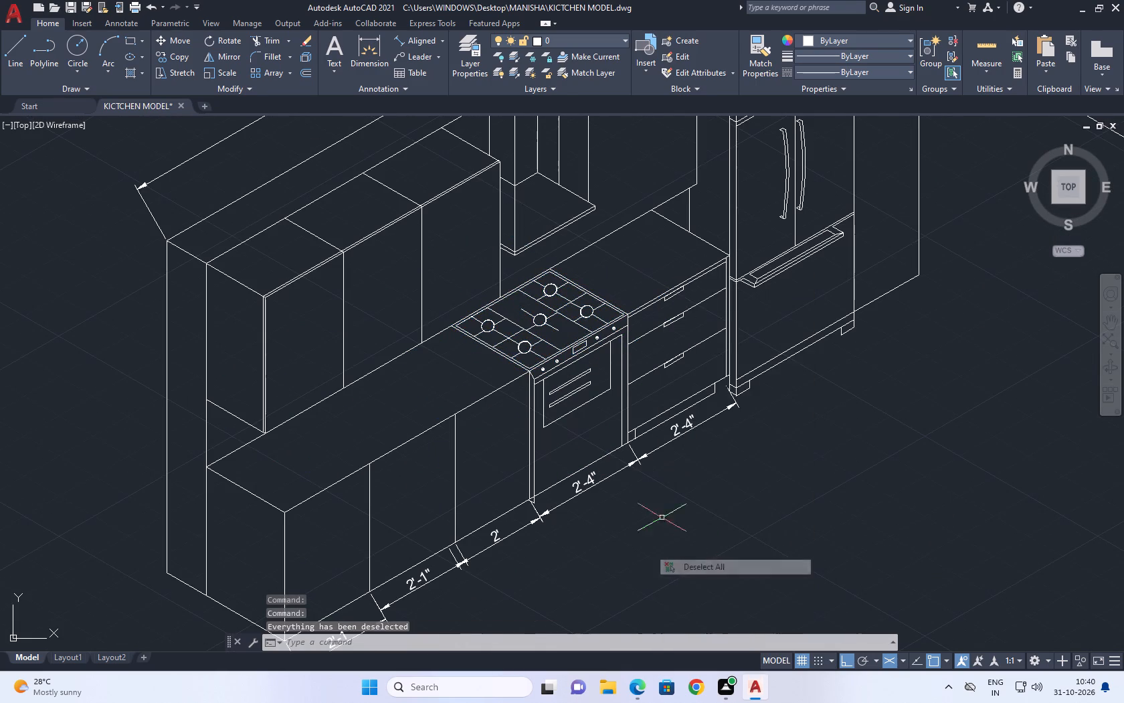
# Move the 2' dimension along the base line so its start meets the bottom end of the lower cabinet divider.
pyautogui.moveTo(593, 432); pyautogui.dragTo(576, 400, button='middle')
pyautogui.scroll(1, 519, 479)
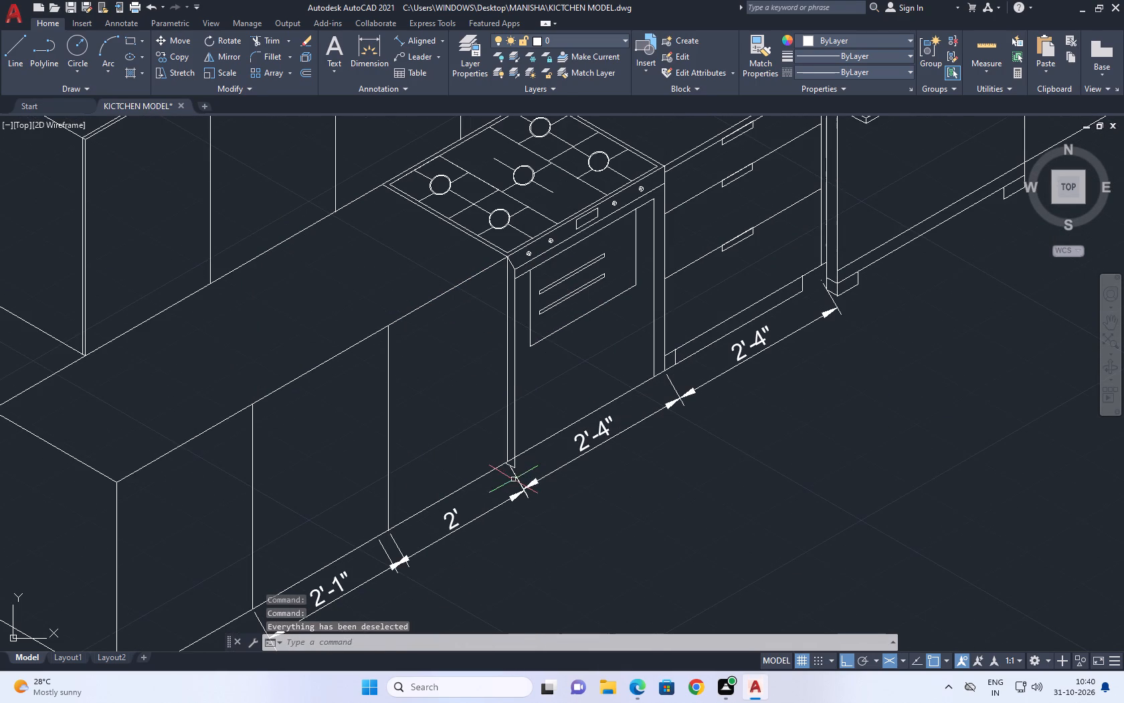
pyautogui.click(513, 479)
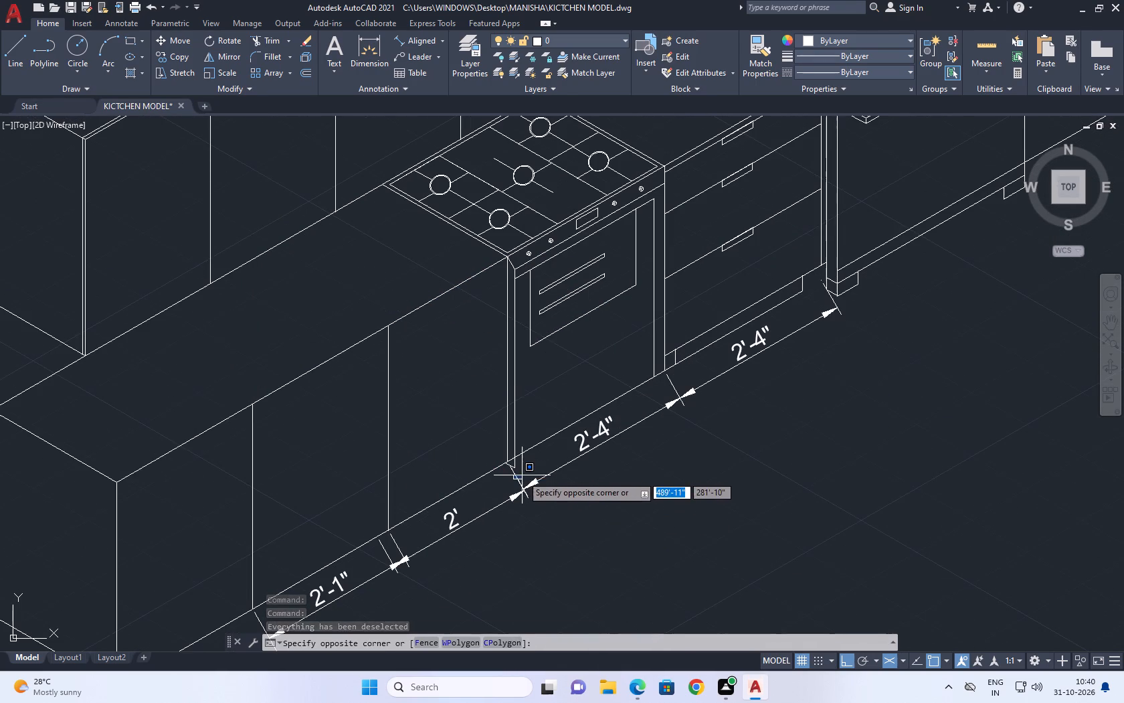
pyautogui.press('Escape')
pyautogui.scroll(1, 351, 540)
pyautogui.moveTo(351, 540); pyautogui.dragTo(435, 416, button='middle')
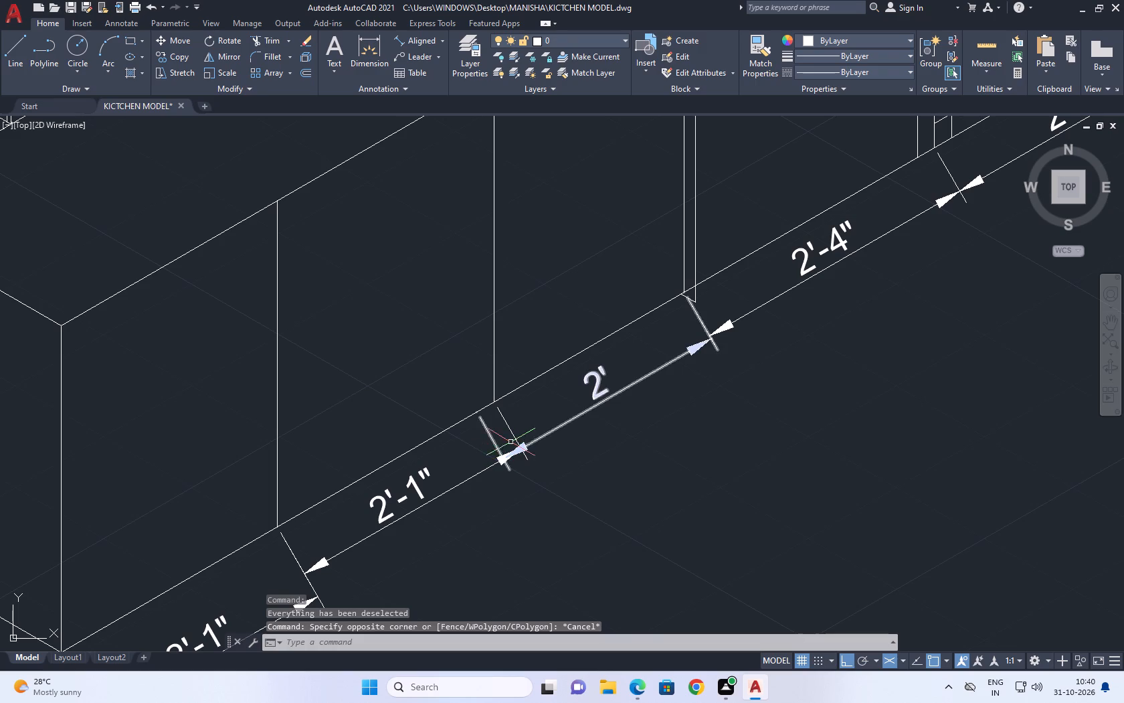
pyautogui.click(566, 424)
pyautogui.moveTo(573, 347); pyautogui.dragTo(569, 376, button='middle')
pyautogui.press('m')
pyautogui.press('space')
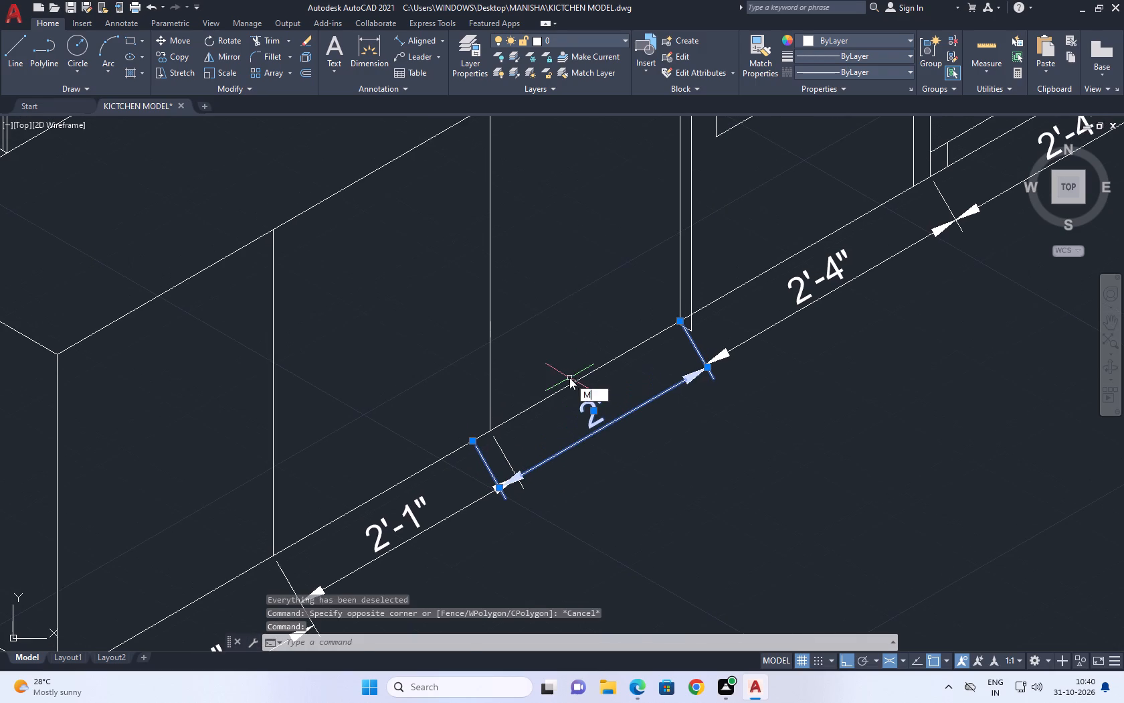
pyautogui.click(472, 444)
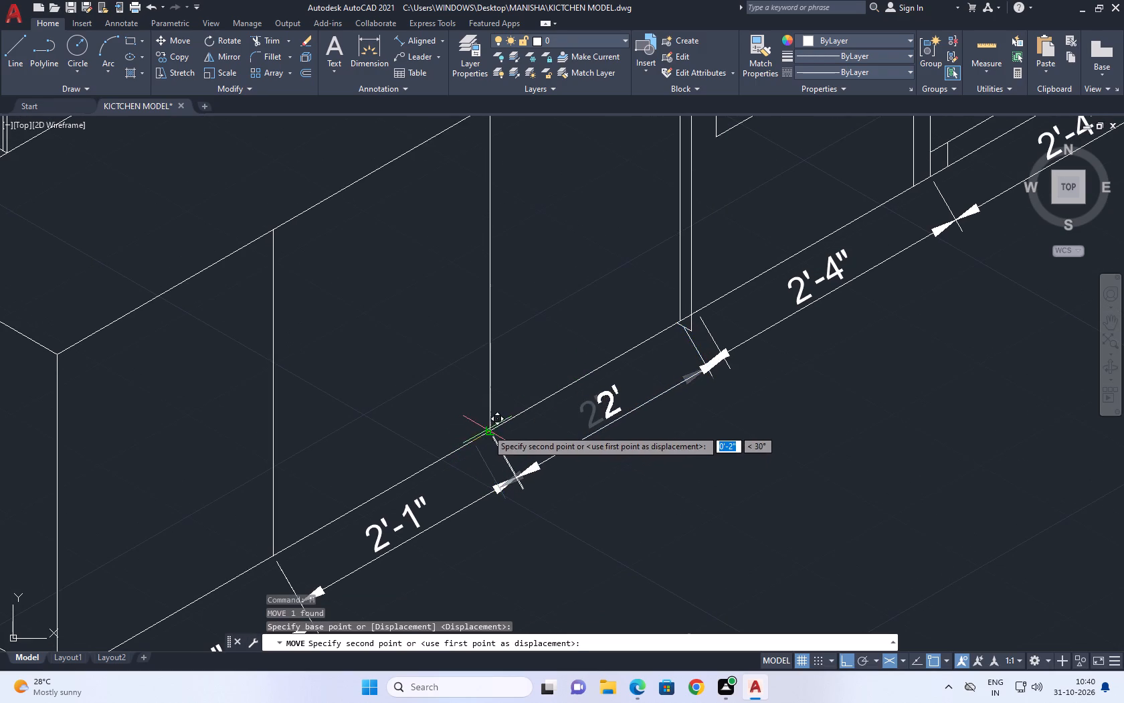
pyautogui.click(490, 428)
# Stretch the stove-side end of the moved 2' dimension along the base line until it reads 2'-1".
pyautogui.moveTo(599, 297); pyautogui.dragTo(584, 357, button='middle')
pyautogui.click(685, 390)
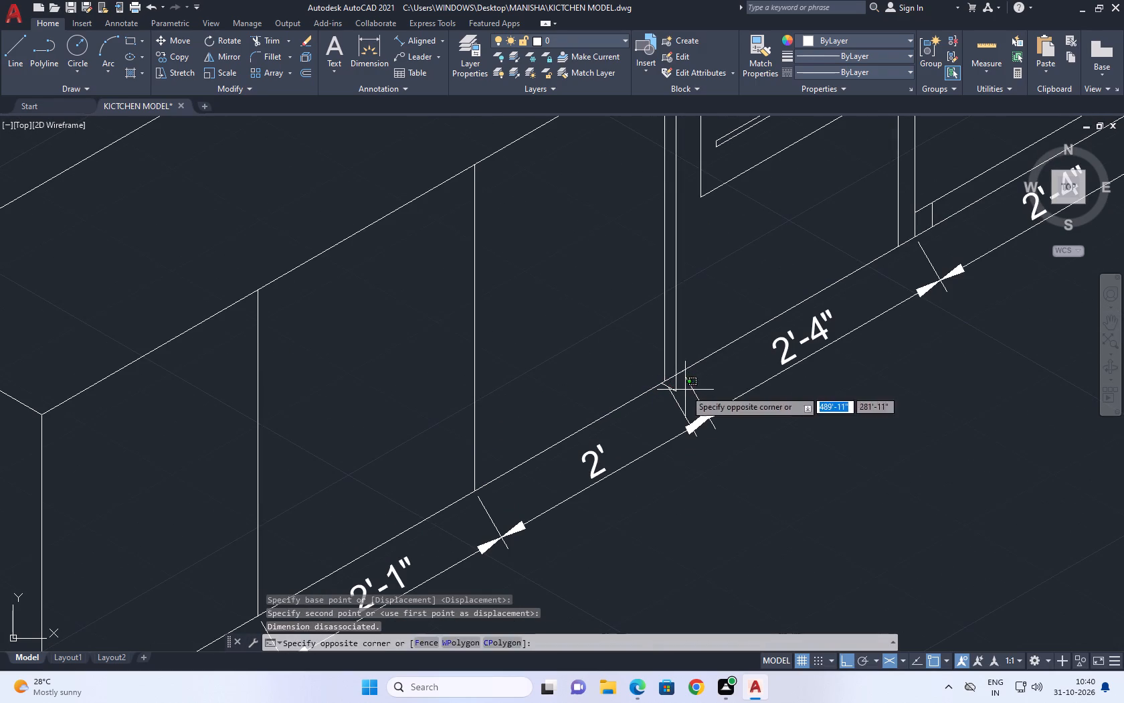
pyautogui.click(688, 381)
pyautogui.click(690, 390)
pyautogui.moveTo(729, 370); pyautogui.dragTo(581, 417, button='middle')
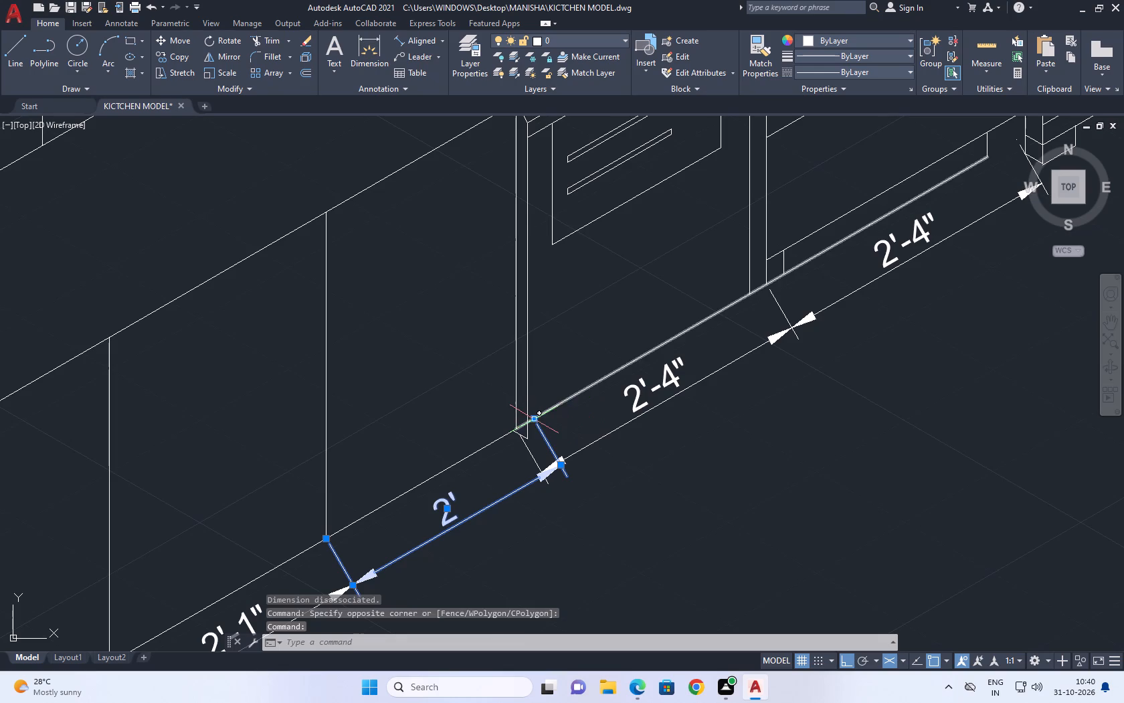
pyautogui.click(532, 418)
pyautogui.click(544, 410)
pyautogui.press('Escape')
# Move the two vertical lines and short bottom edge of the stove's left side to the end of the 2'-1" dimension.
pyautogui.click(550, 345)
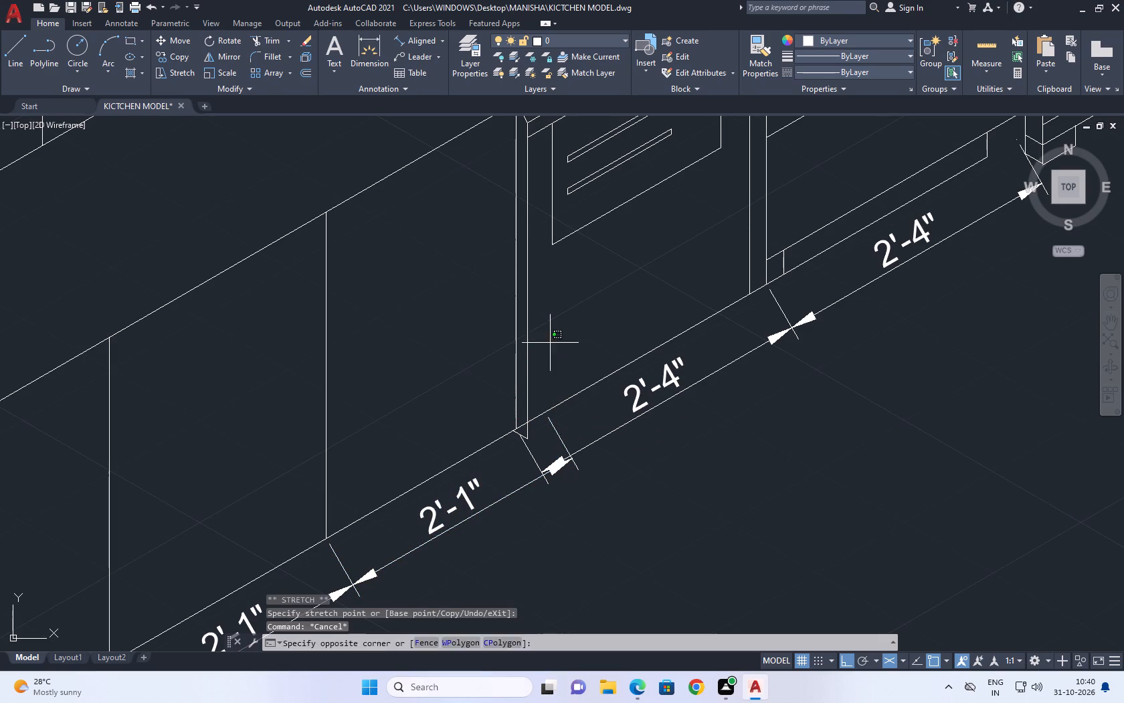
pyautogui.moveTo(474, 337); pyautogui.dragTo(464, 324)
pyautogui.click(472, 378)
pyautogui.click(547, 467)
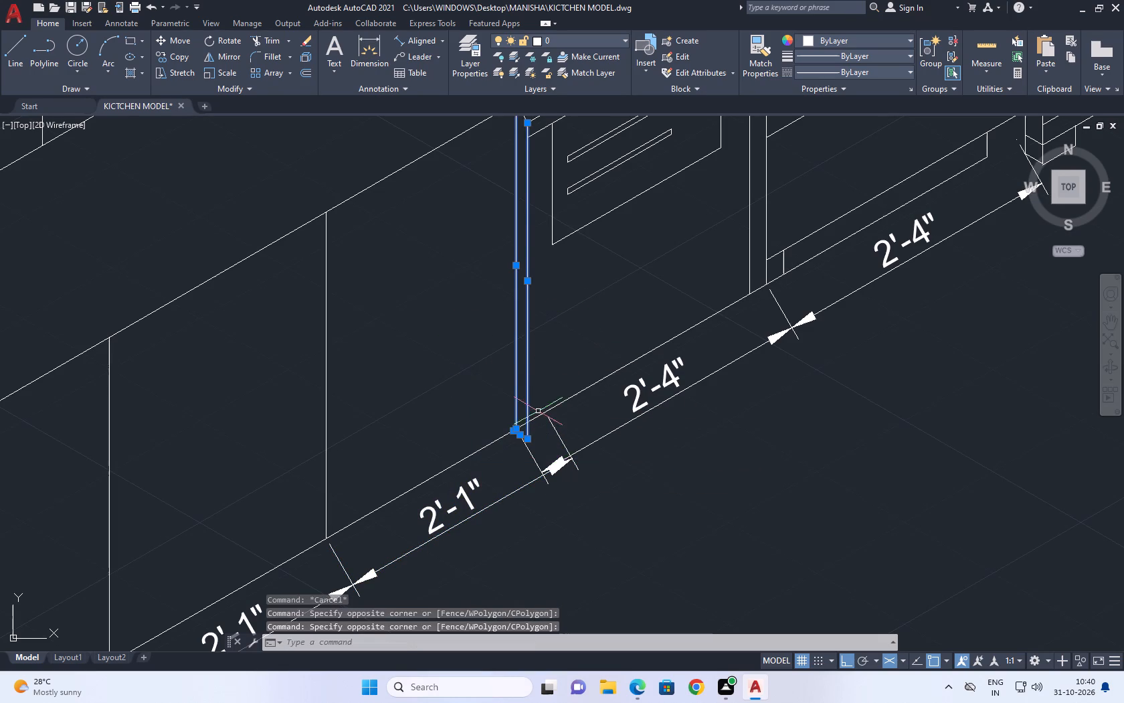
pyautogui.moveTo(524, 385); pyautogui.dragTo(537, 422, button='middle')
pyautogui.press('m')
pyautogui.press('space')
pyautogui.scroll(2, 521, 477)
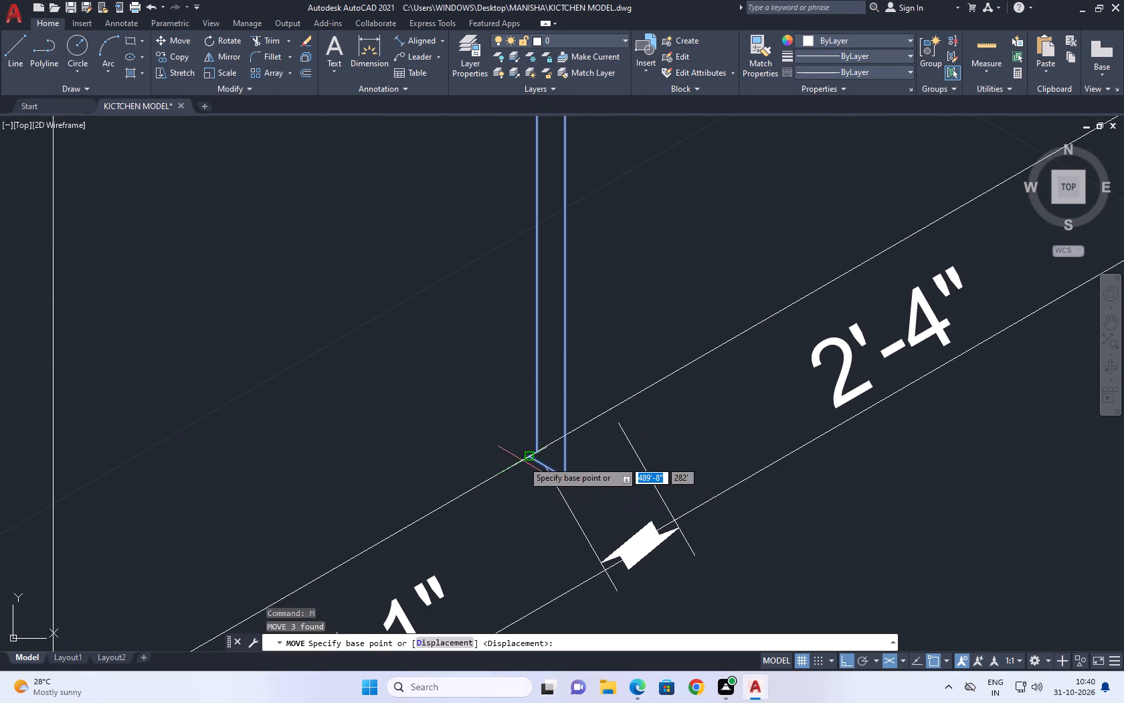
pyautogui.click(528, 458)
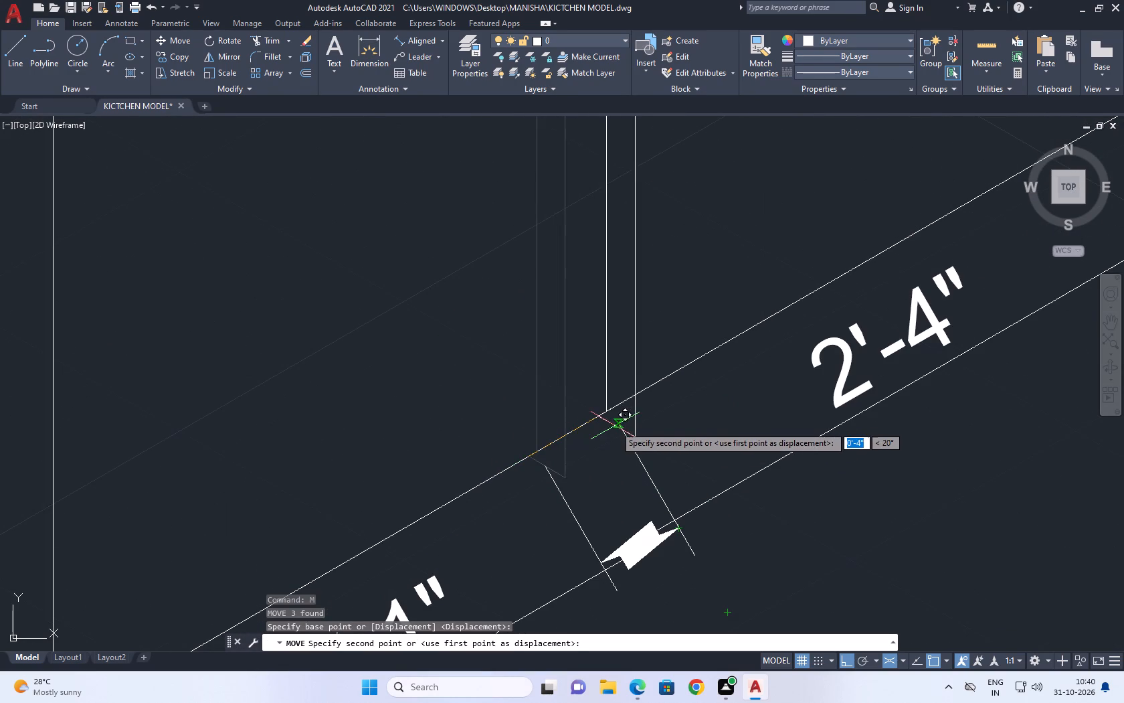
pyautogui.click(607, 406)
pyautogui.scroll(-3, 619, 433)
pyautogui.moveTo(666, 352); pyautogui.dragTo(625, 430, button='middle')
pyautogui.moveTo(621, 311); pyautogui.dragTo(621, 359, button='middle')
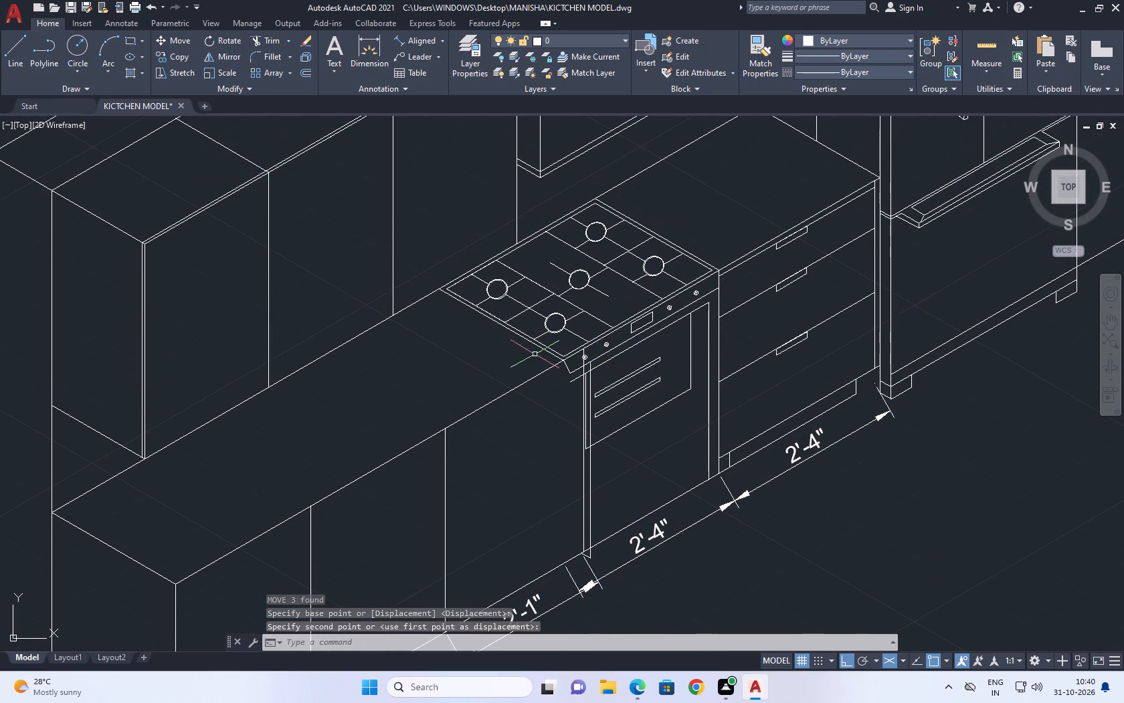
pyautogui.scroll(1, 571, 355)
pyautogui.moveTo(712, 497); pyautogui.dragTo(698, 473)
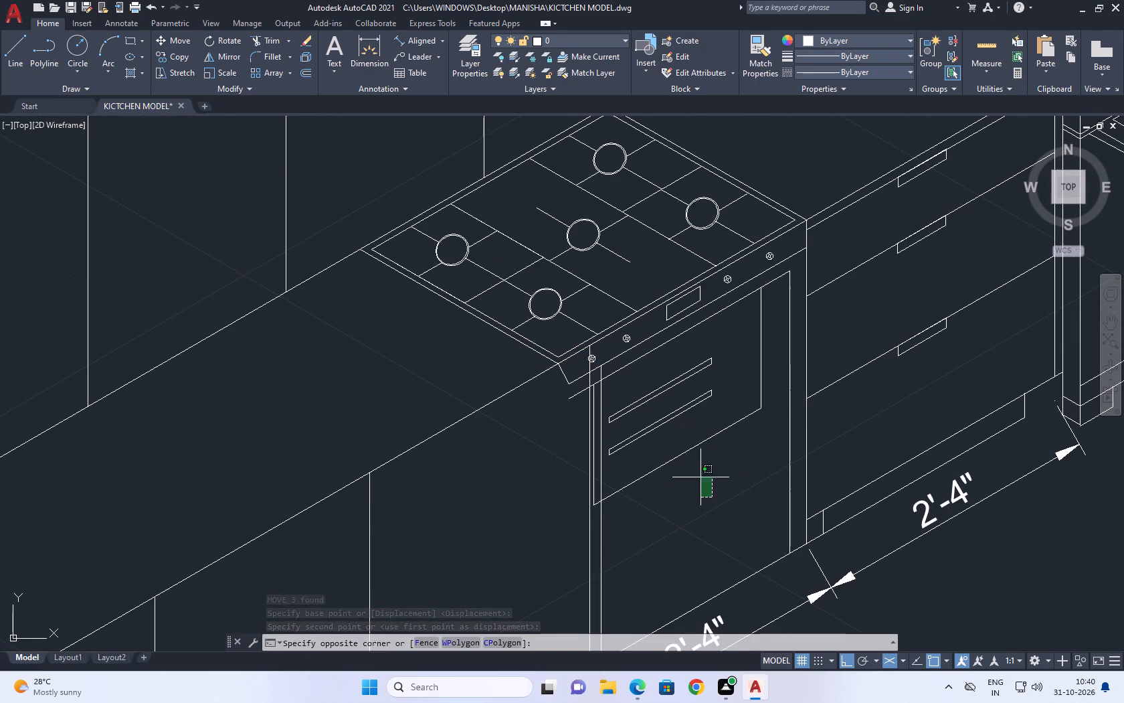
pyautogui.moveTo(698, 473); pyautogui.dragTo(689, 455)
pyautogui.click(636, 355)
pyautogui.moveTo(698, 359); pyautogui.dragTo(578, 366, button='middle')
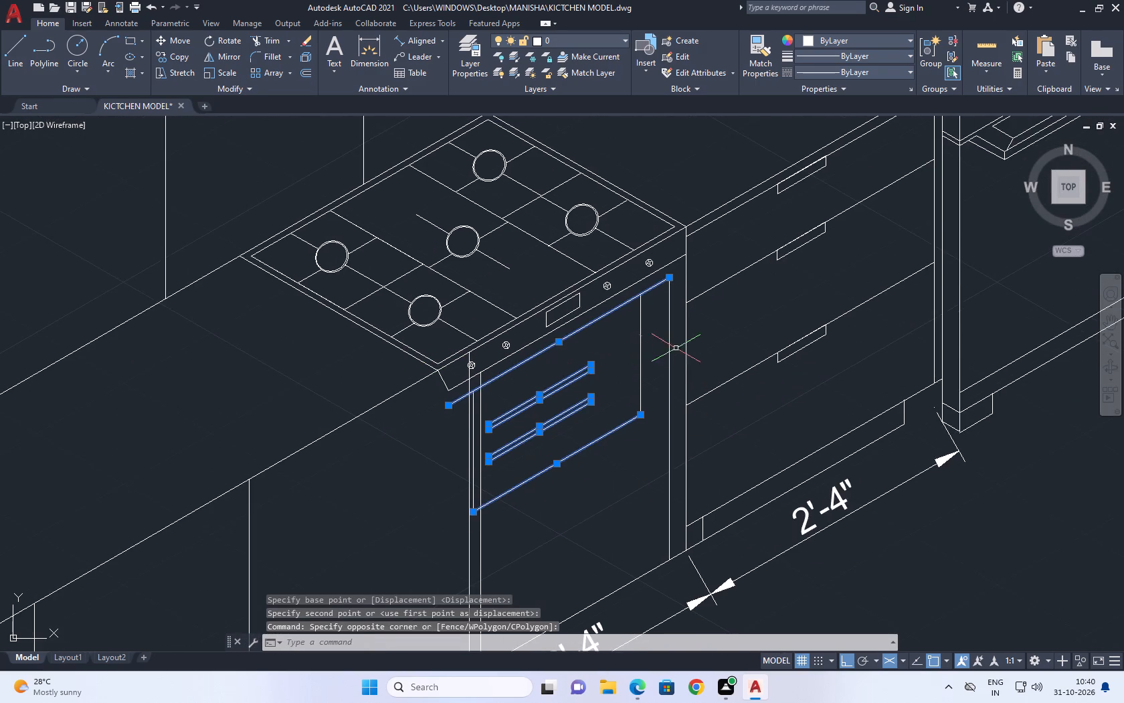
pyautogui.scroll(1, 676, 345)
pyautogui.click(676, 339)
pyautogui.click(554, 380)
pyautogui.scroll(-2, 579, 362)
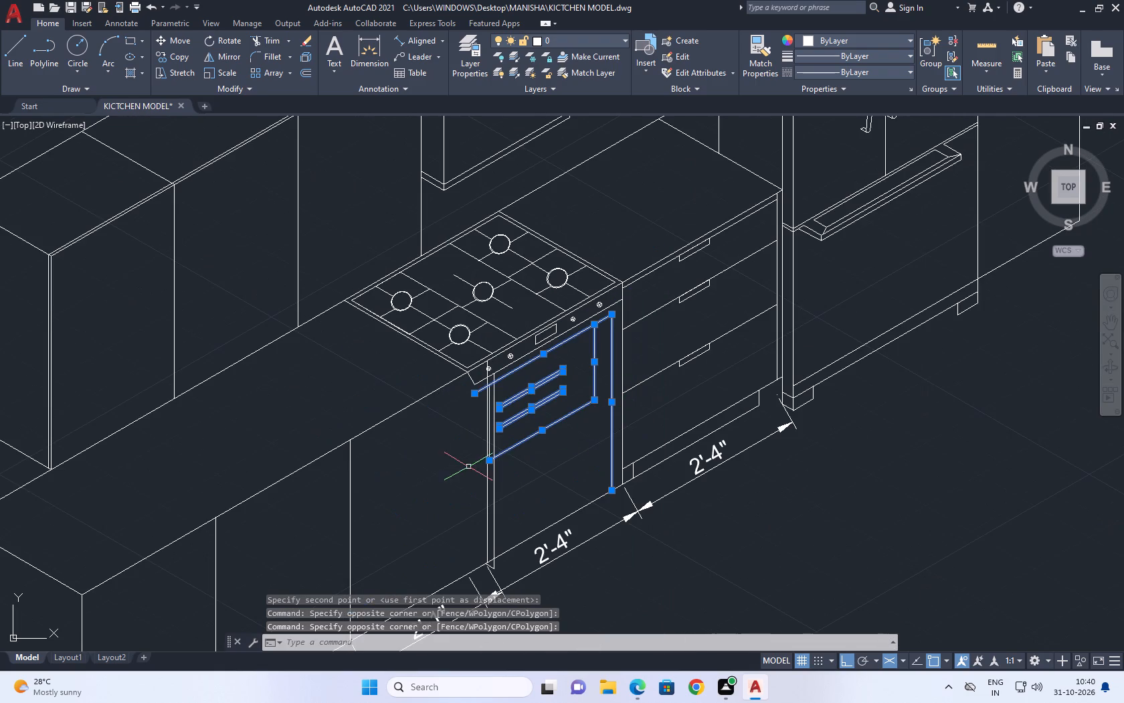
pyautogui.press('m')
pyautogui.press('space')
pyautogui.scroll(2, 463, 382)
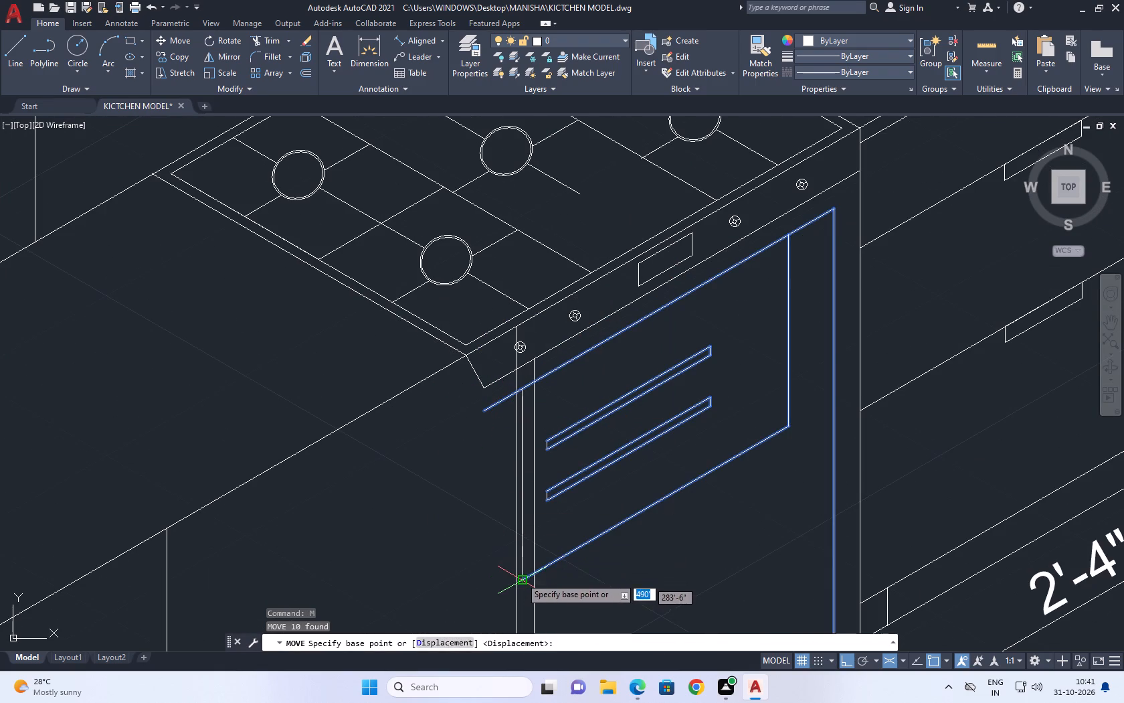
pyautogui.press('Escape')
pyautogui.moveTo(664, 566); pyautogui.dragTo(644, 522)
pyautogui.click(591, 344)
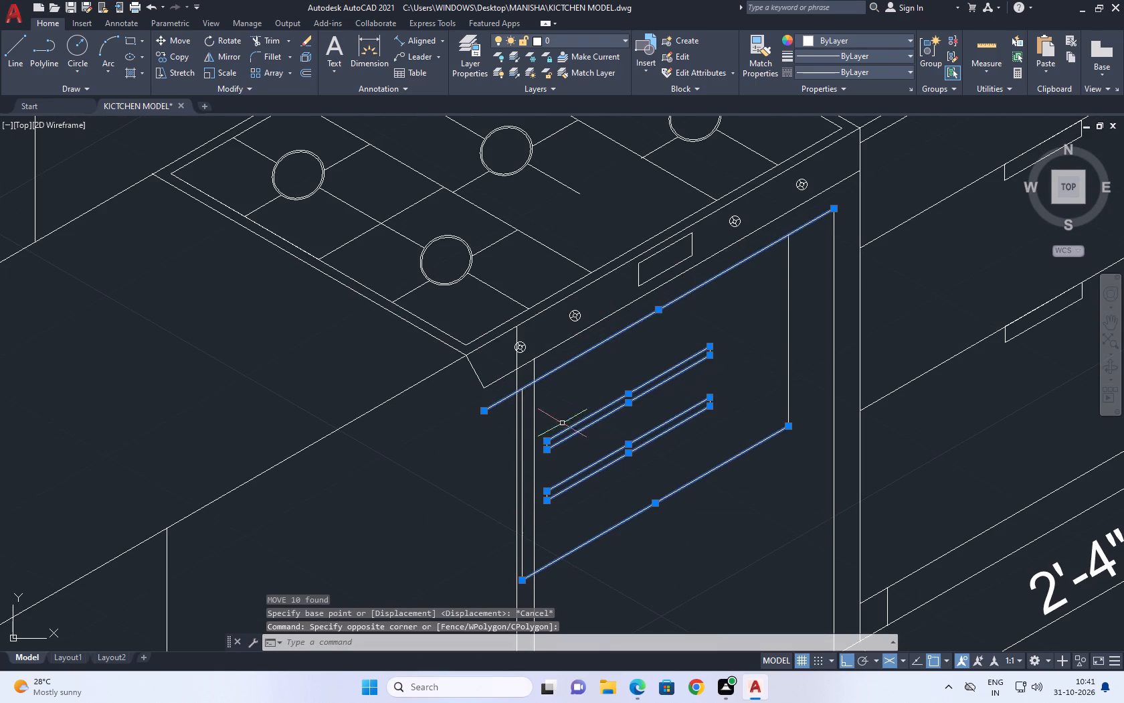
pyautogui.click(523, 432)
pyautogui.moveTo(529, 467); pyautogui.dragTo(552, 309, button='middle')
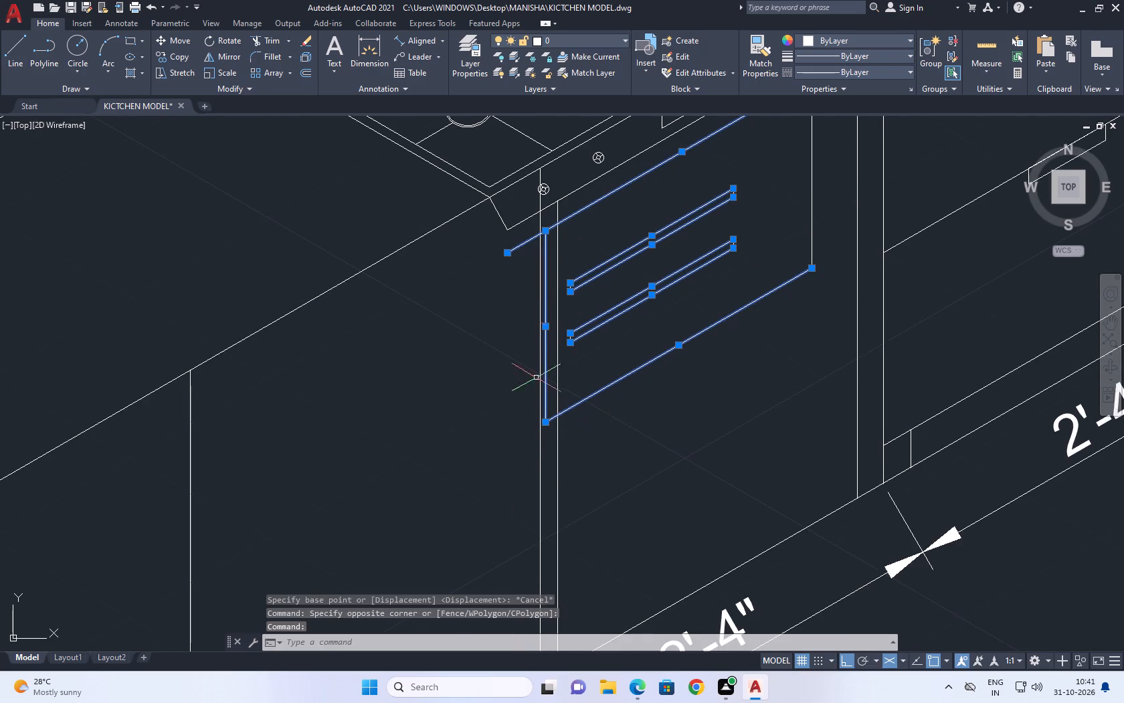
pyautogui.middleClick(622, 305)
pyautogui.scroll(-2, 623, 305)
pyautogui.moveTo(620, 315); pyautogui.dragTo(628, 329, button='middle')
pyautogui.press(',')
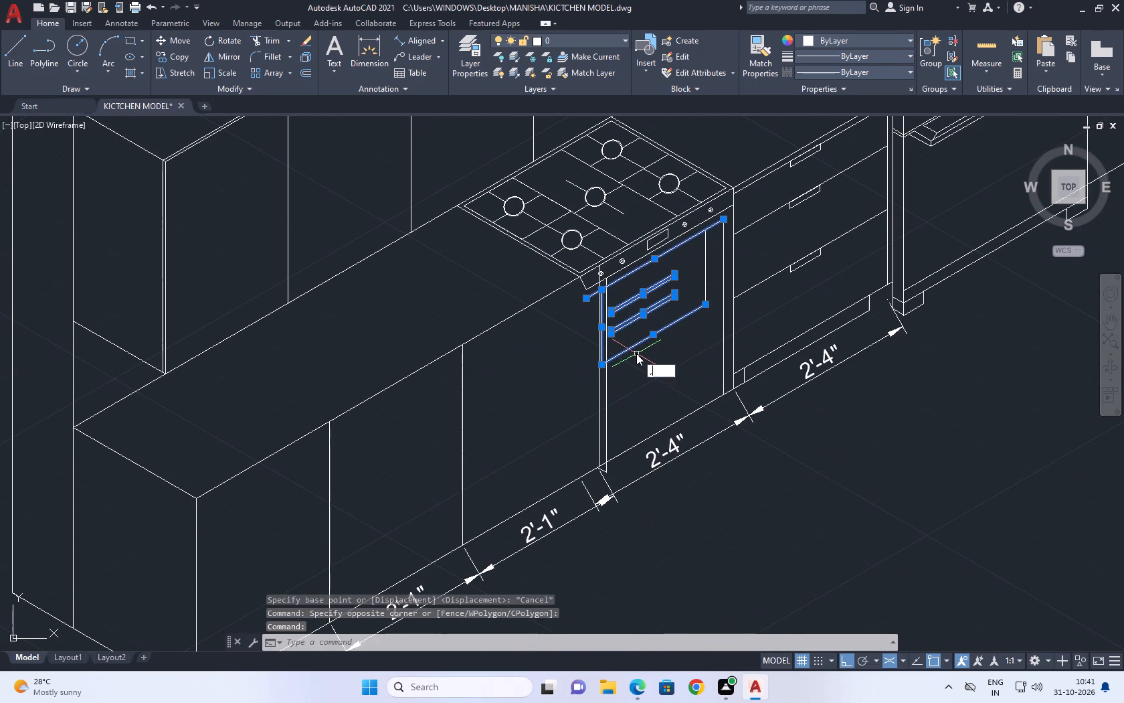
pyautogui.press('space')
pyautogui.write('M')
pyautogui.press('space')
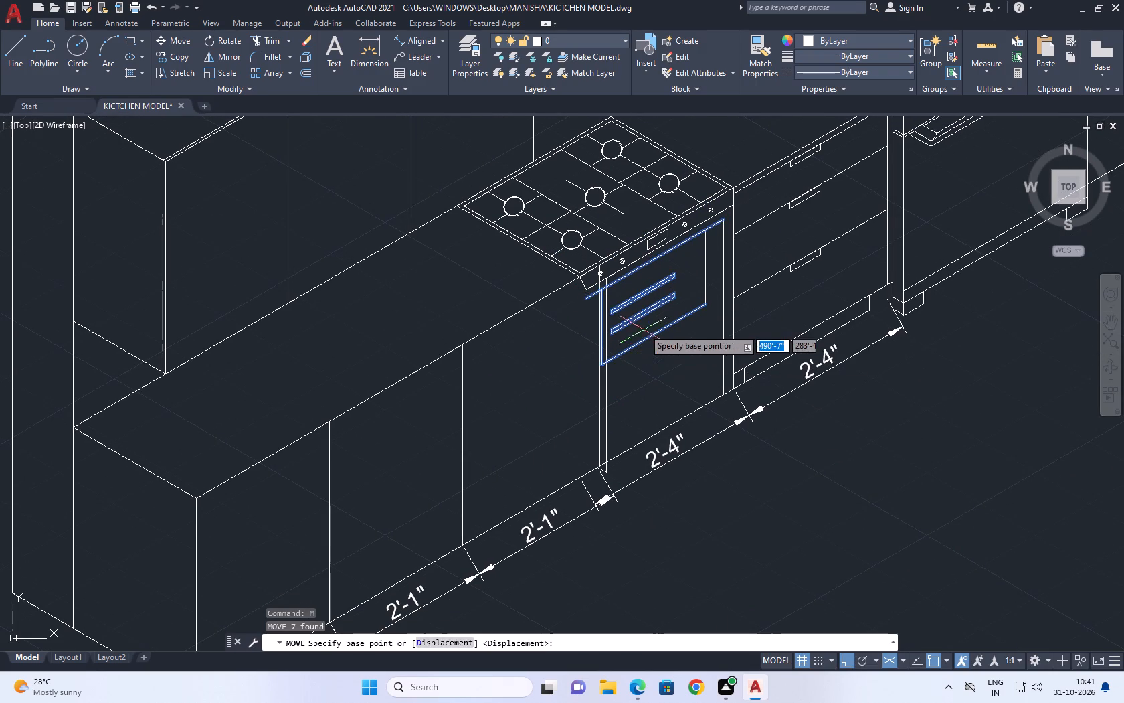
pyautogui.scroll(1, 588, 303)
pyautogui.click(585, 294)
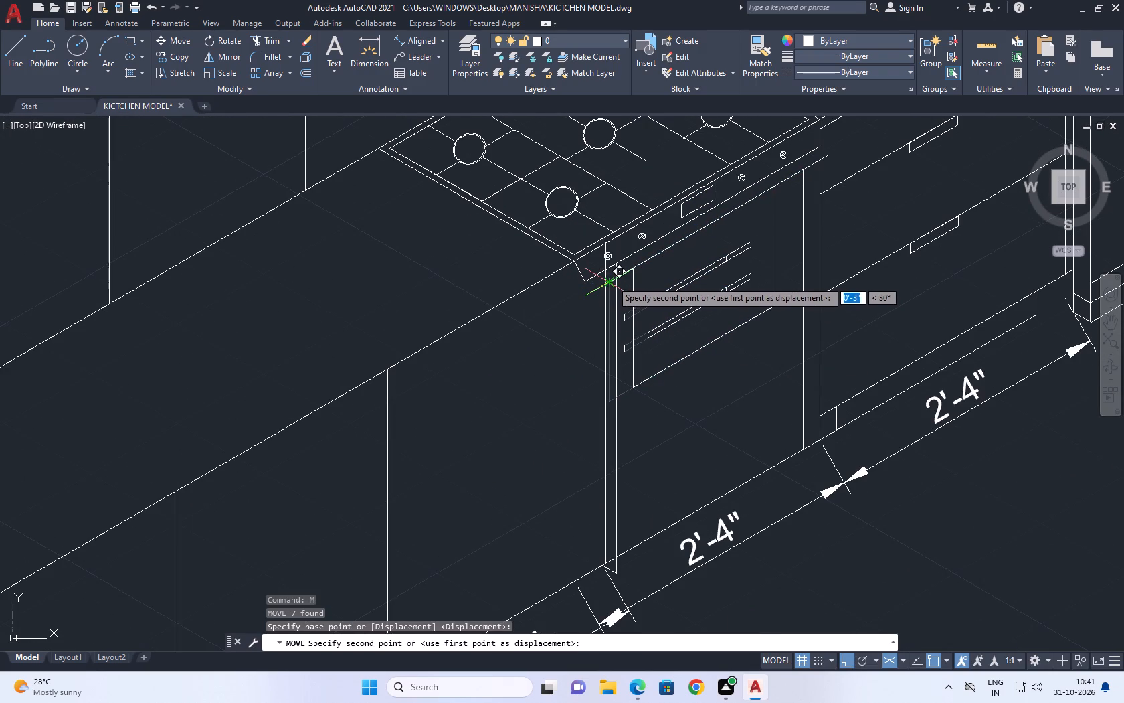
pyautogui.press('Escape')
# Move the oven front's outline, door panel and both slots along the base direction so the top edge starts at the inner line of the stove's shifted side.
pyautogui.moveTo(713, 379); pyautogui.dragTo(695, 360)
pyautogui.click(654, 279)
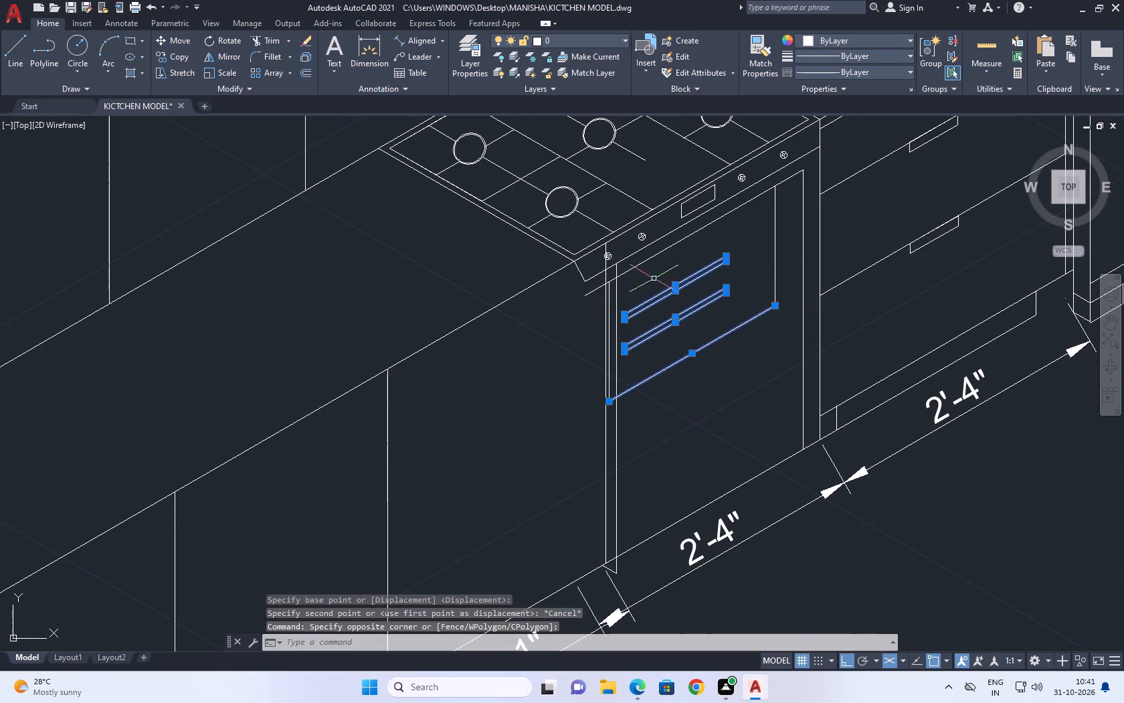
pyautogui.scroll(2, 616, 331)
pyautogui.click(552, 257)
pyautogui.moveTo(689, 458); pyautogui.dragTo(692, 469)
pyautogui.scroll(-4, 629, 345)
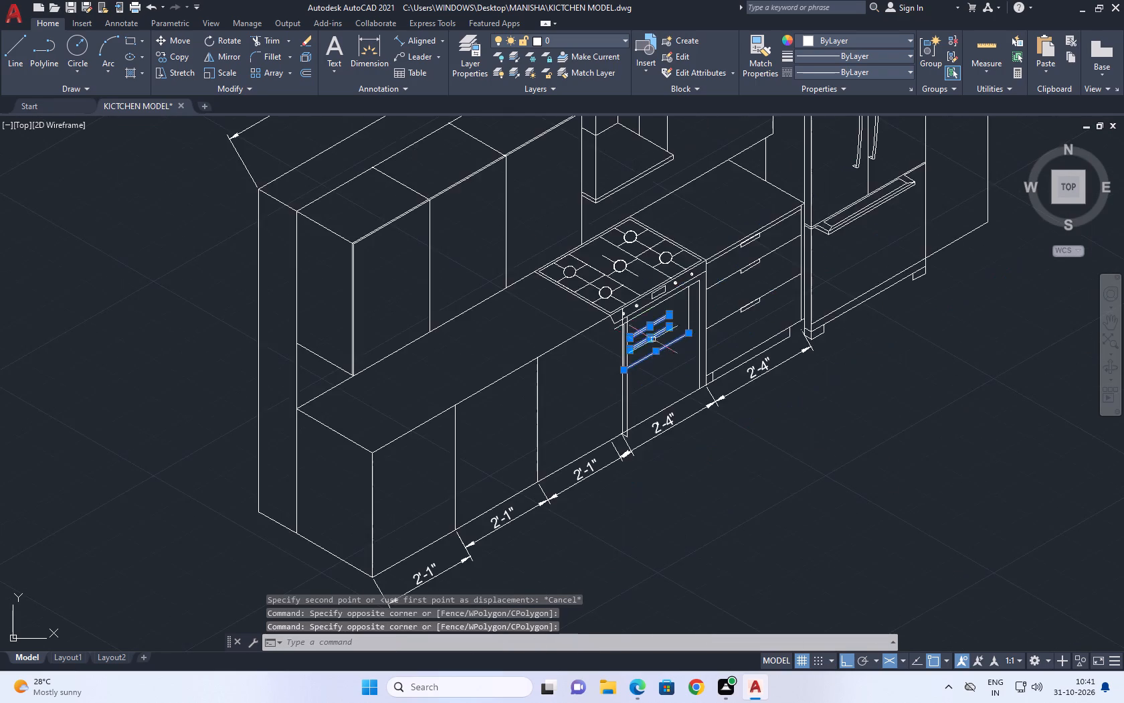
pyautogui.scroll(2, 678, 303)
pyautogui.click(642, 305)
pyautogui.moveTo(701, 449); pyautogui.dragTo(708, 468)
pyautogui.scroll(2, 702, 290)
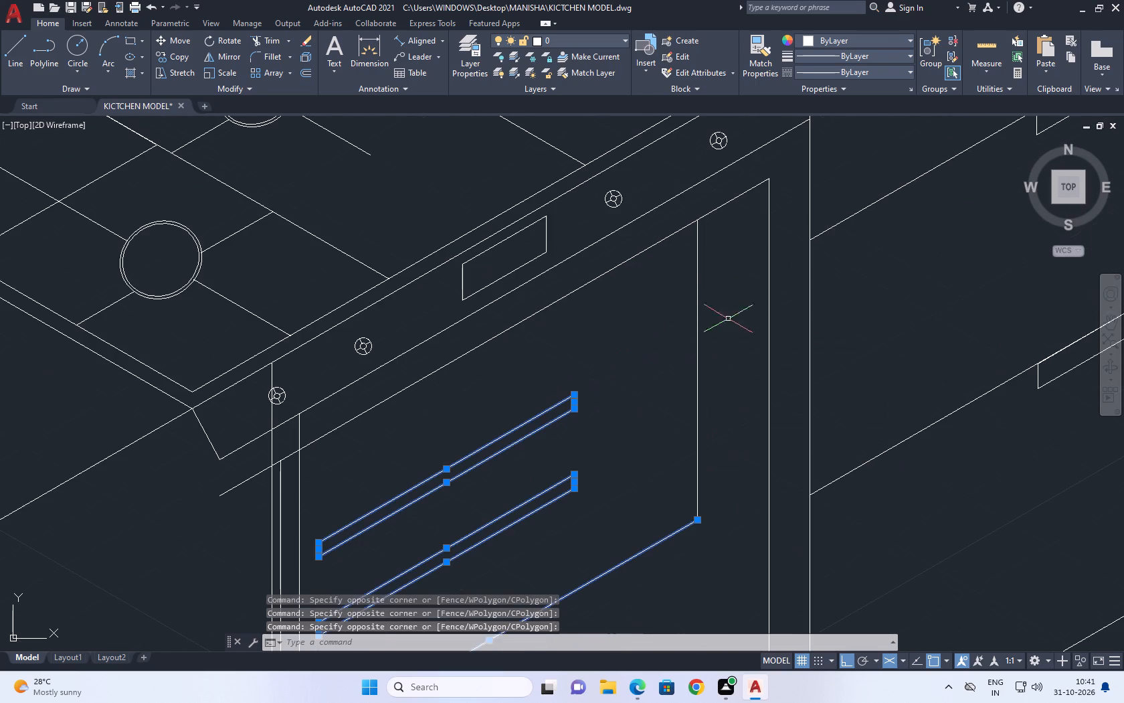
pyautogui.moveTo(735, 338); pyautogui.dragTo(731, 326)
pyautogui.click(657, 231)
pyautogui.click(774, 275)
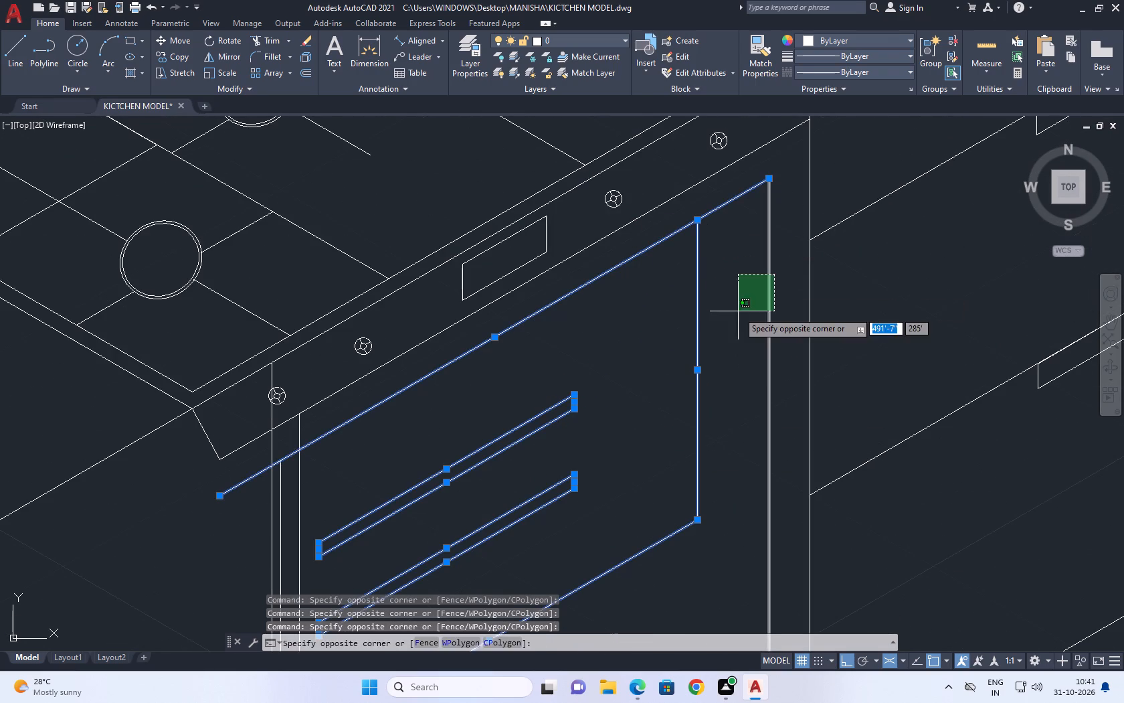
pyautogui.click(738, 311)
pyautogui.scroll(-2, 610, 334)
pyautogui.moveTo(498, 420); pyautogui.dragTo(592, 358, button='middle')
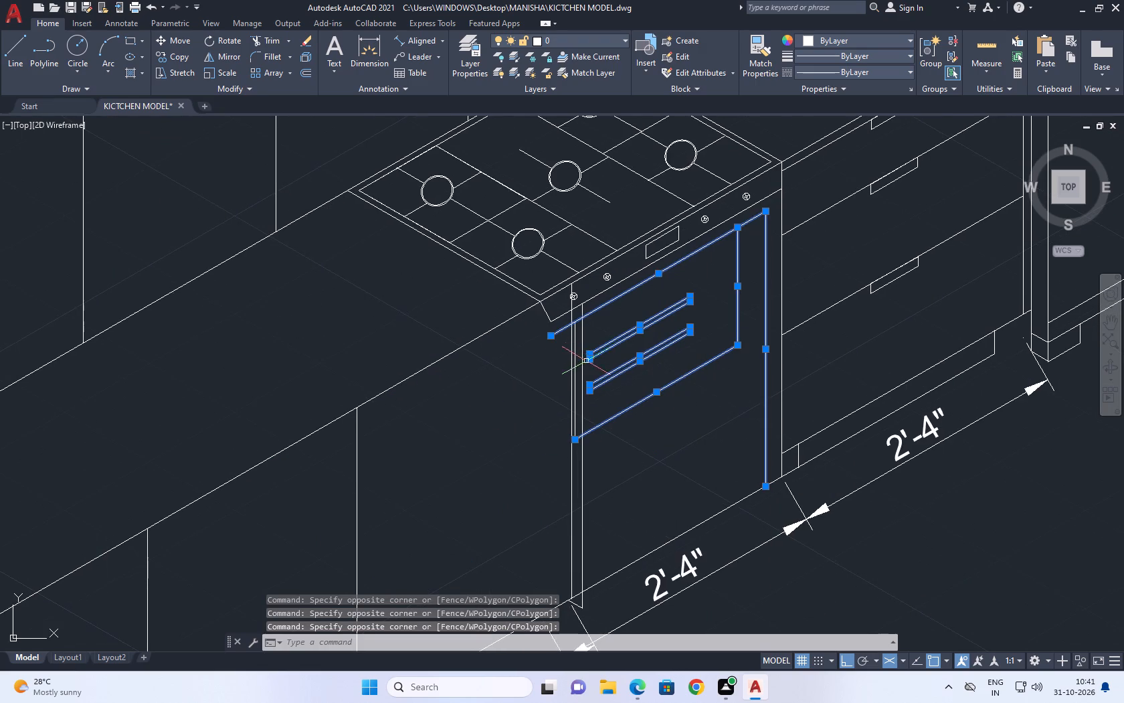
pyautogui.scroll(2, 573, 364)
pyautogui.click(575, 358)
pyautogui.moveTo(591, 361); pyautogui.dragTo(554, 274, button='middle')
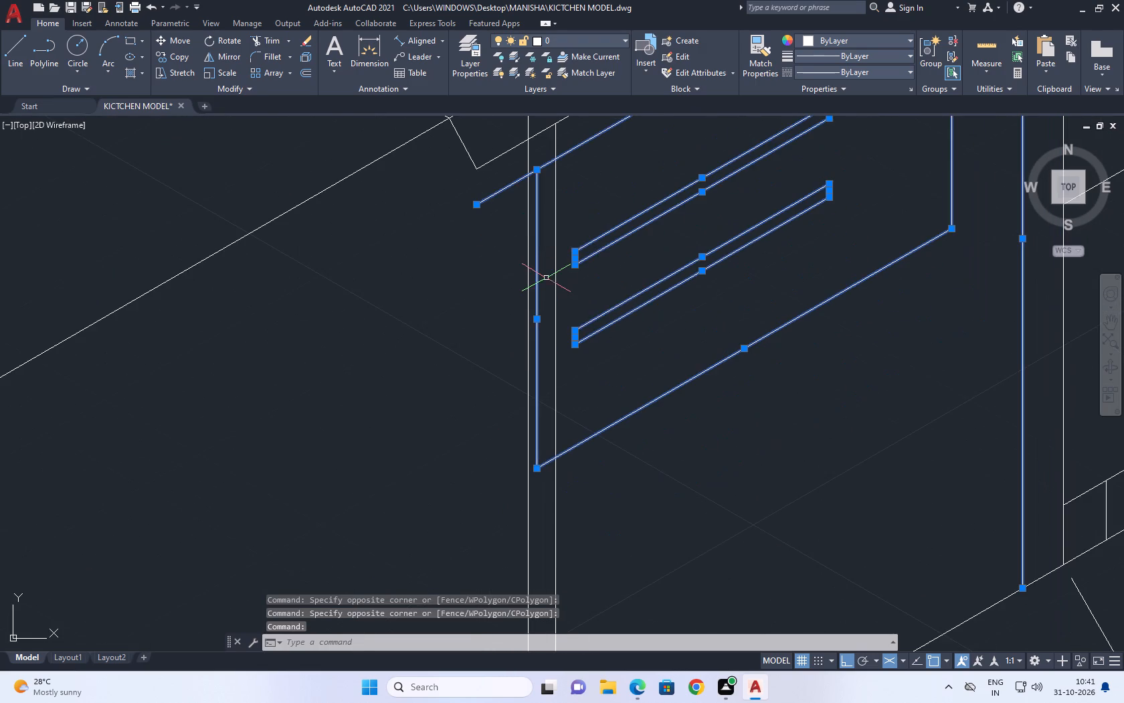
pyautogui.write('M')
pyautogui.press('space')
pyautogui.scroll(-2, 551, 300)
pyautogui.scroll(2, 535, 269)
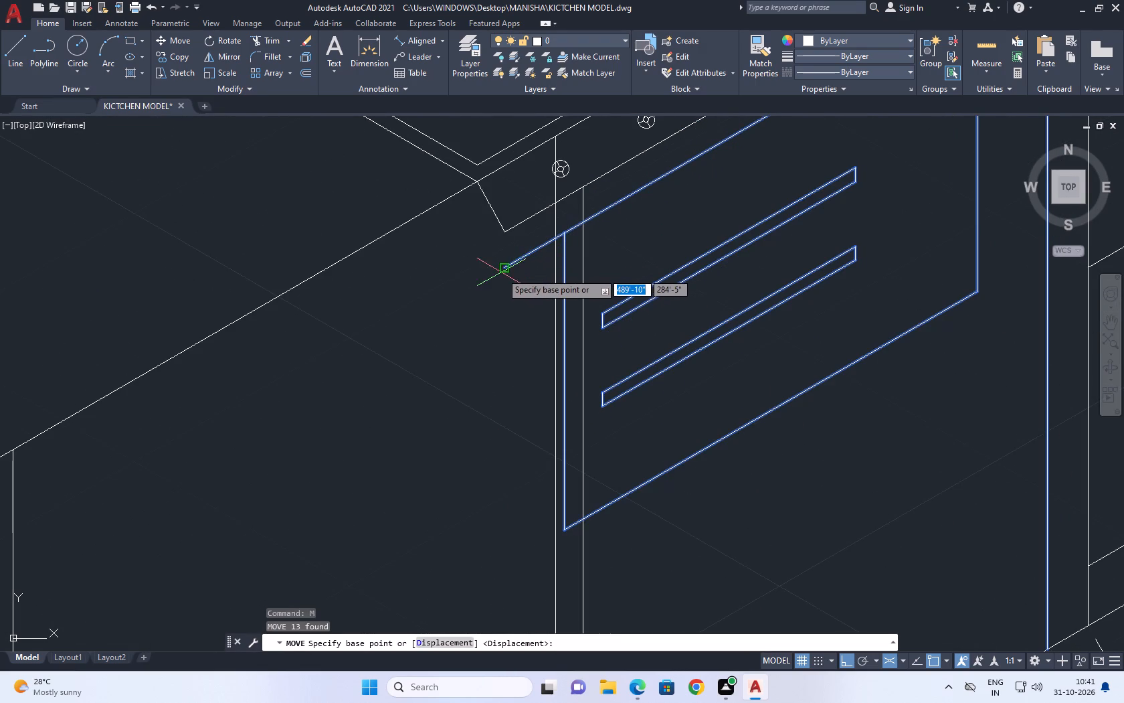
pyautogui.click(505, 269)
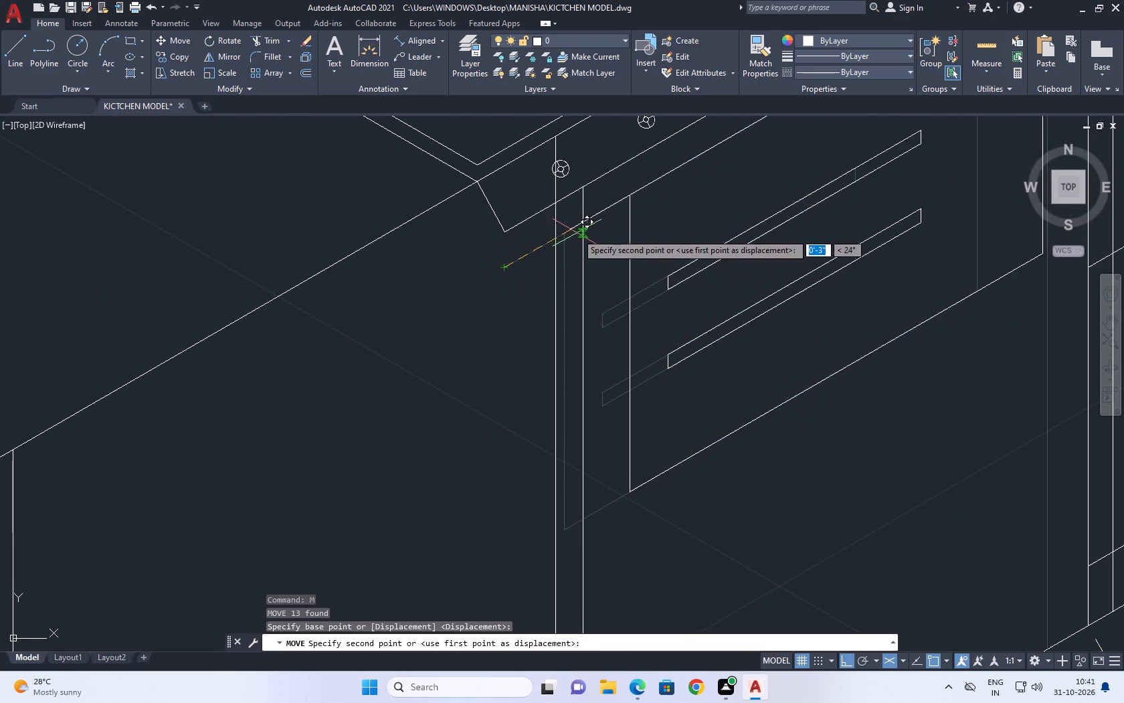
pyautogui.click(581, 222)
pyautogui.scroll(-2, 527, 285)
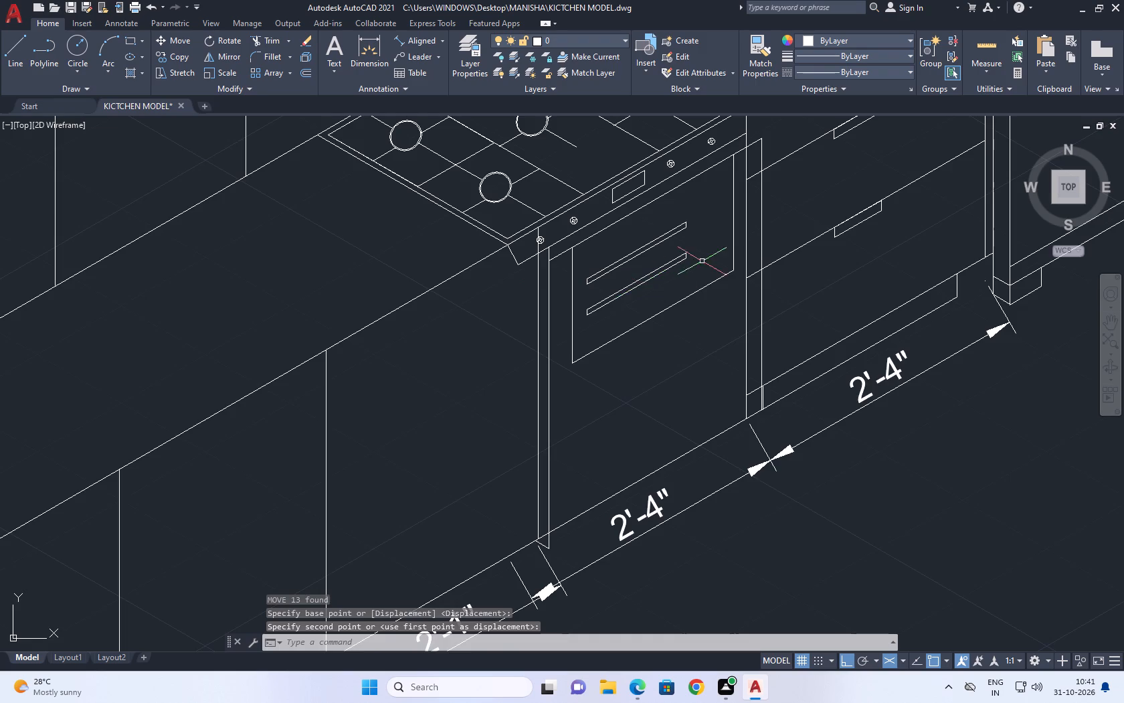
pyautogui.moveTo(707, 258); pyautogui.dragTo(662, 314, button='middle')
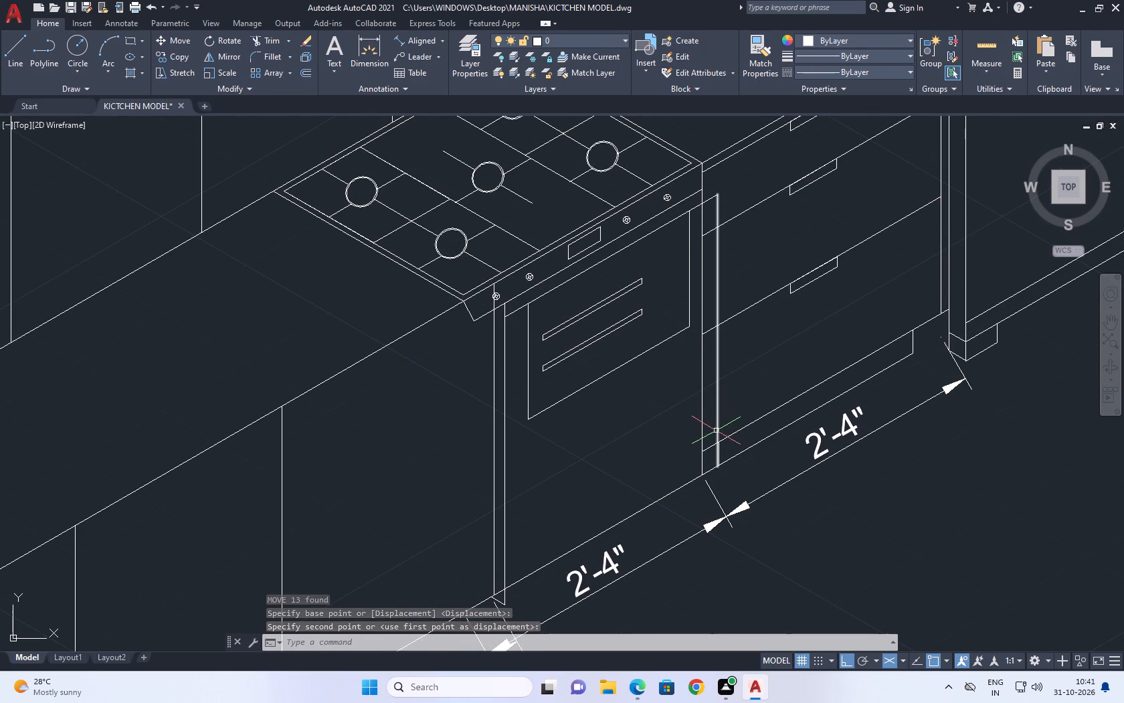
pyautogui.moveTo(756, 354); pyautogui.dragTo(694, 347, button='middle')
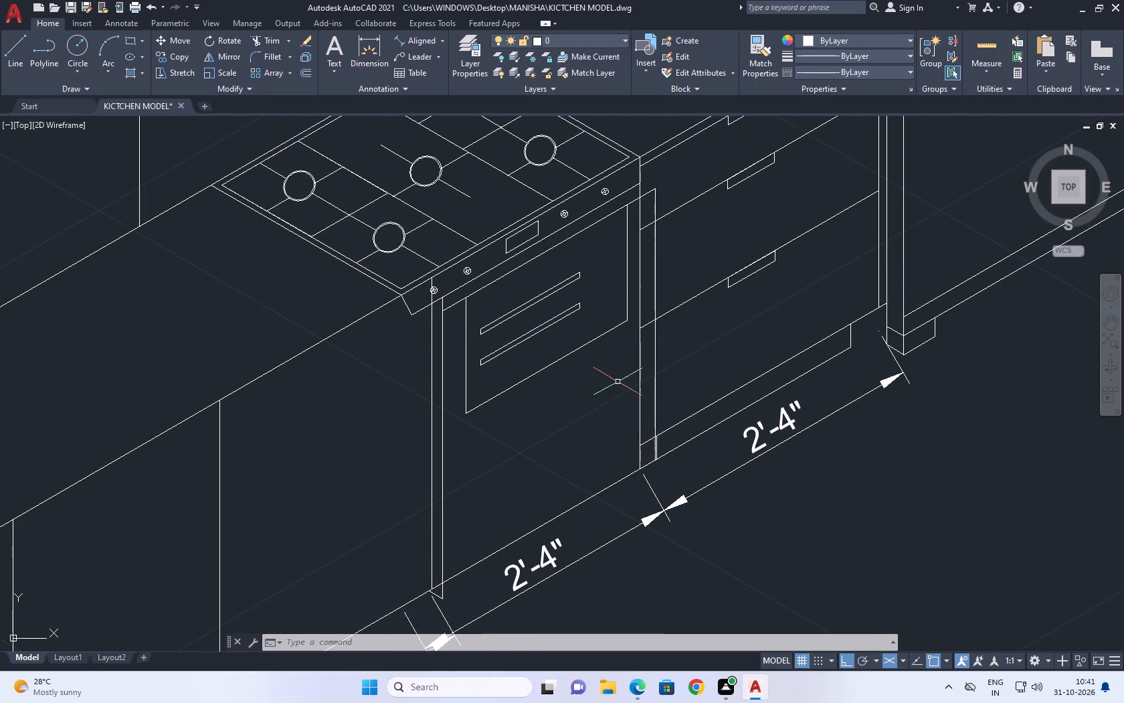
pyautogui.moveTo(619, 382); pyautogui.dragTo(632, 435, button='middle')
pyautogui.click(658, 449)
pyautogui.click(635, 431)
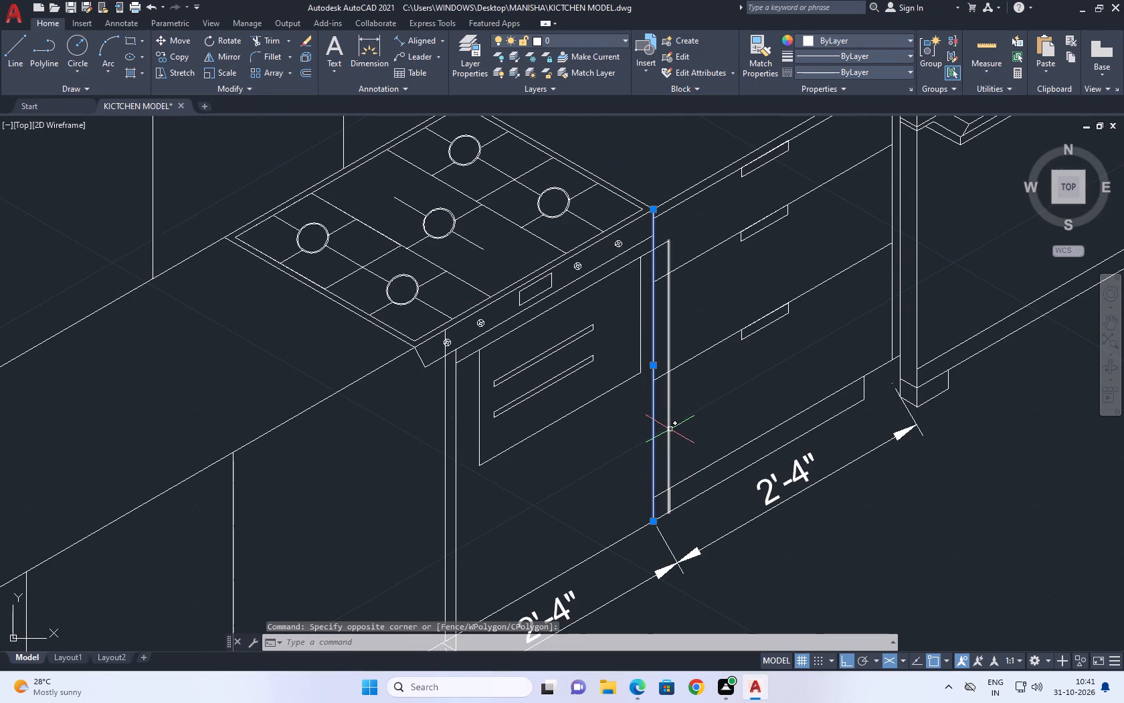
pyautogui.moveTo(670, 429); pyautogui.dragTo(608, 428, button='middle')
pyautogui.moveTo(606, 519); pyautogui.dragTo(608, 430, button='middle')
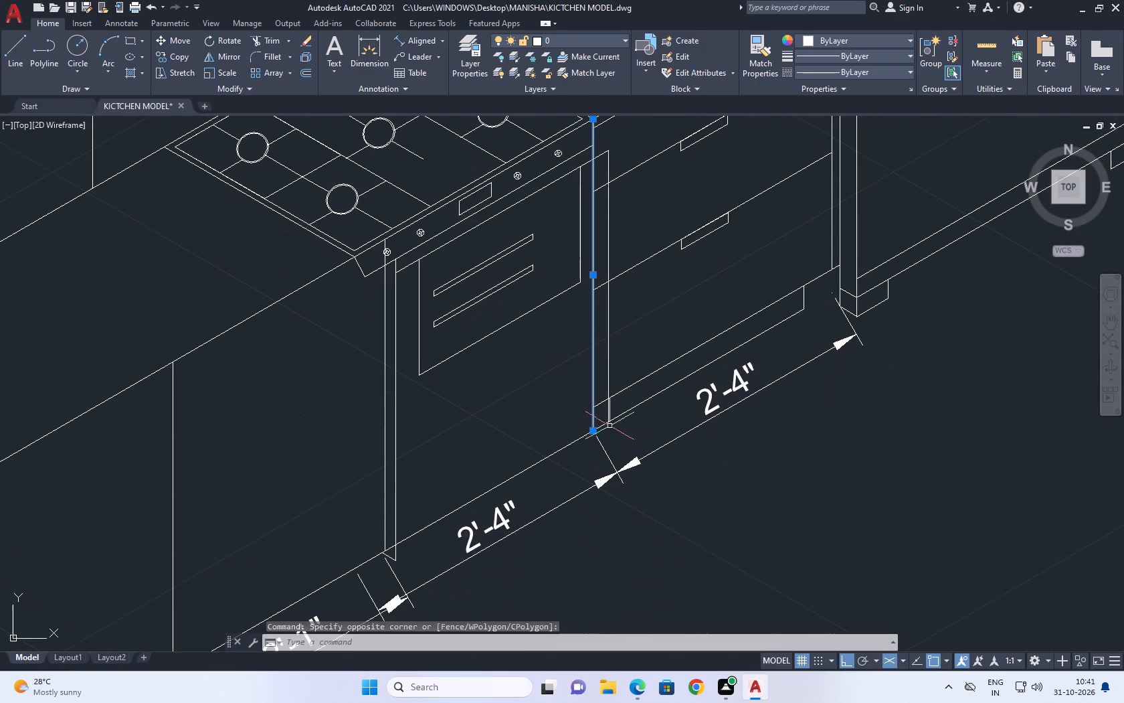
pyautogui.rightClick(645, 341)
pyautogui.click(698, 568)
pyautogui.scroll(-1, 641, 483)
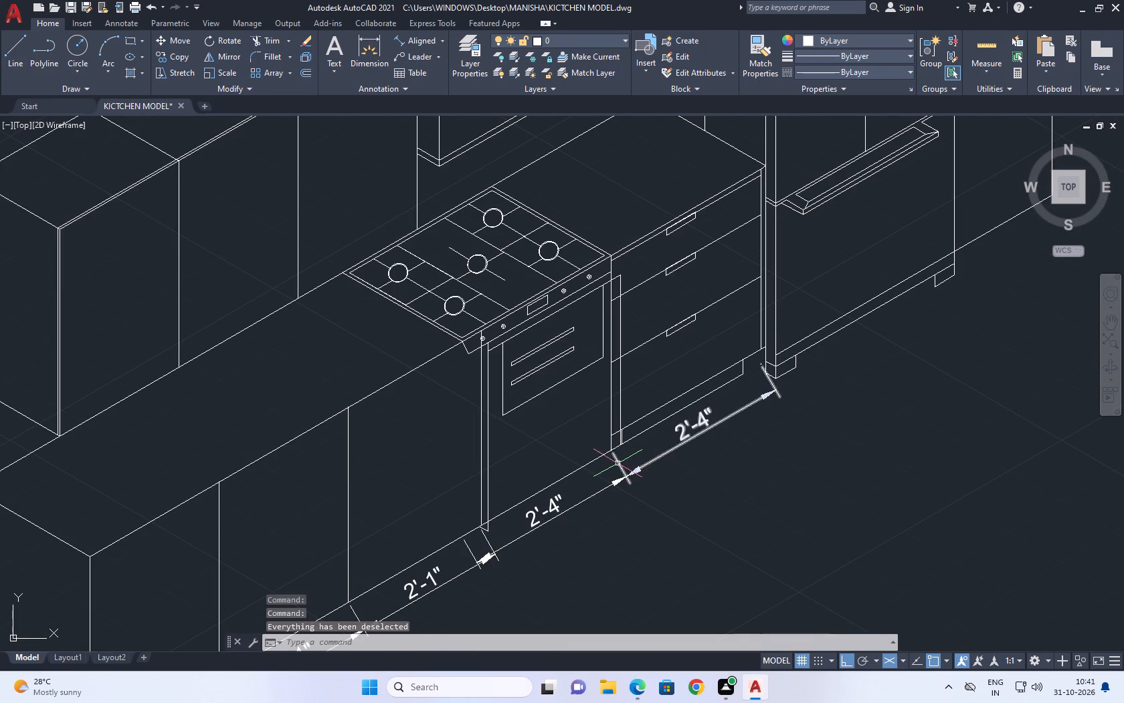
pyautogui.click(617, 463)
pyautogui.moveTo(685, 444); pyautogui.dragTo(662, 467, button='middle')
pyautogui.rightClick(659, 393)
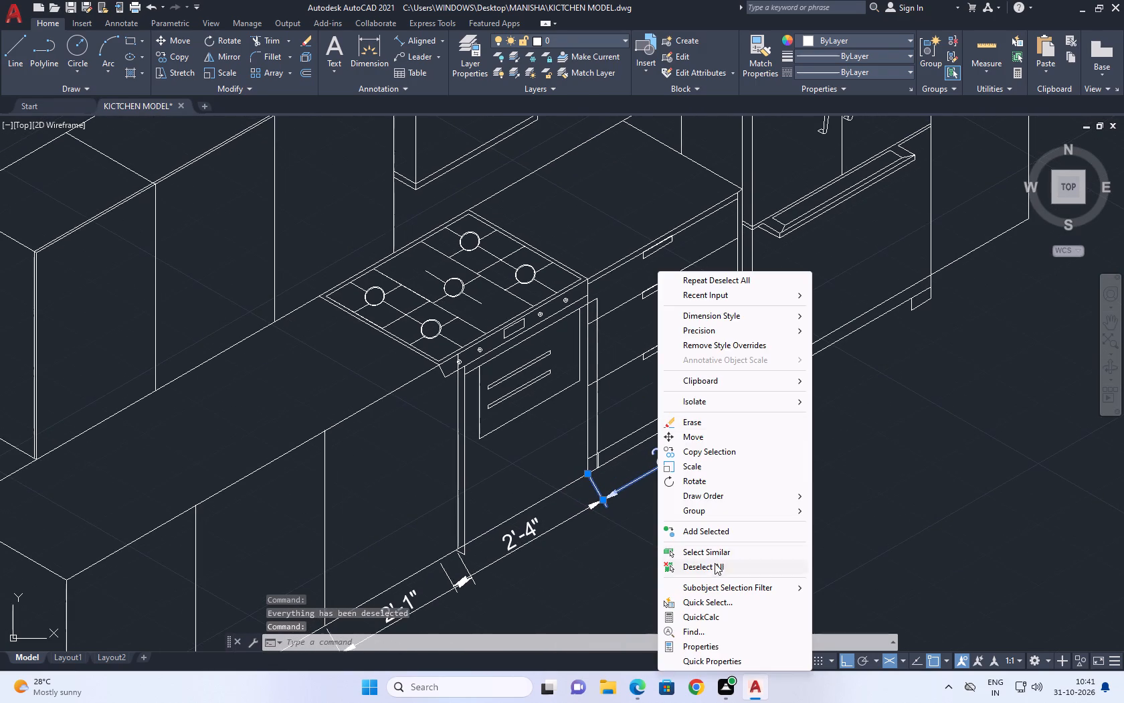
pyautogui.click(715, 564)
# Move the stove's 2'-4" dimension along the base line so its start meets the bottom end of the shifted stove side.
pyautogui.click(584, 515)
pyautogui.click(575, 519)
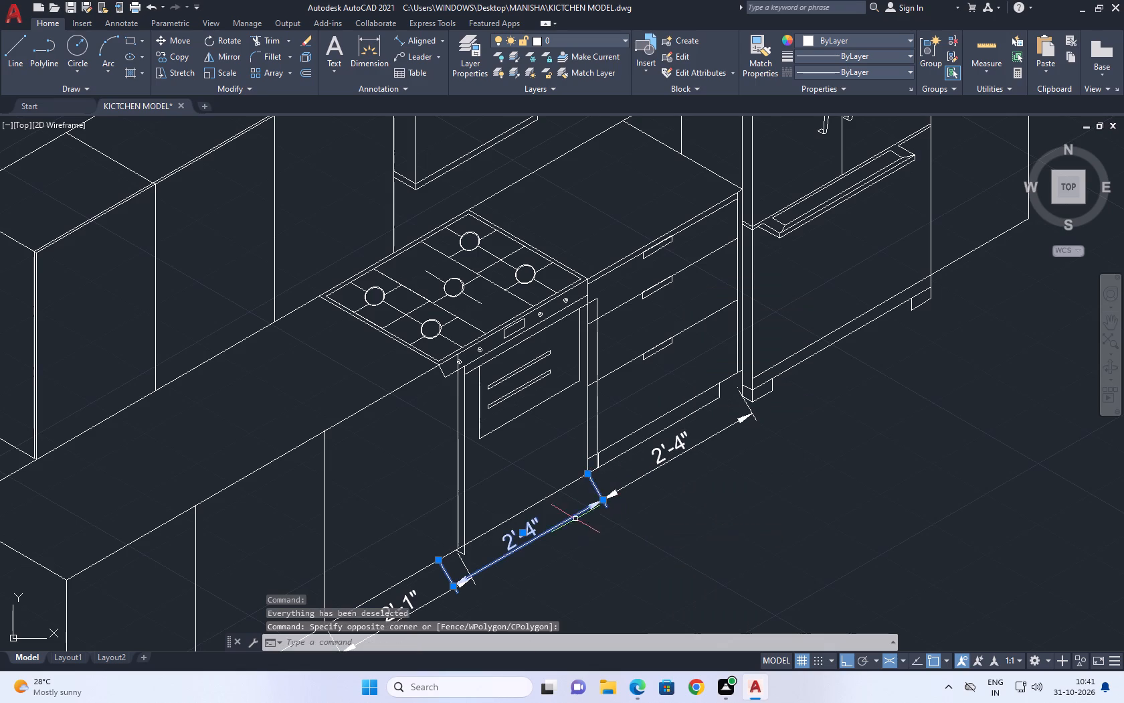
pyautogui.moveTo(482, 522); pyautogui.dragTo(496, 457, button='middle')
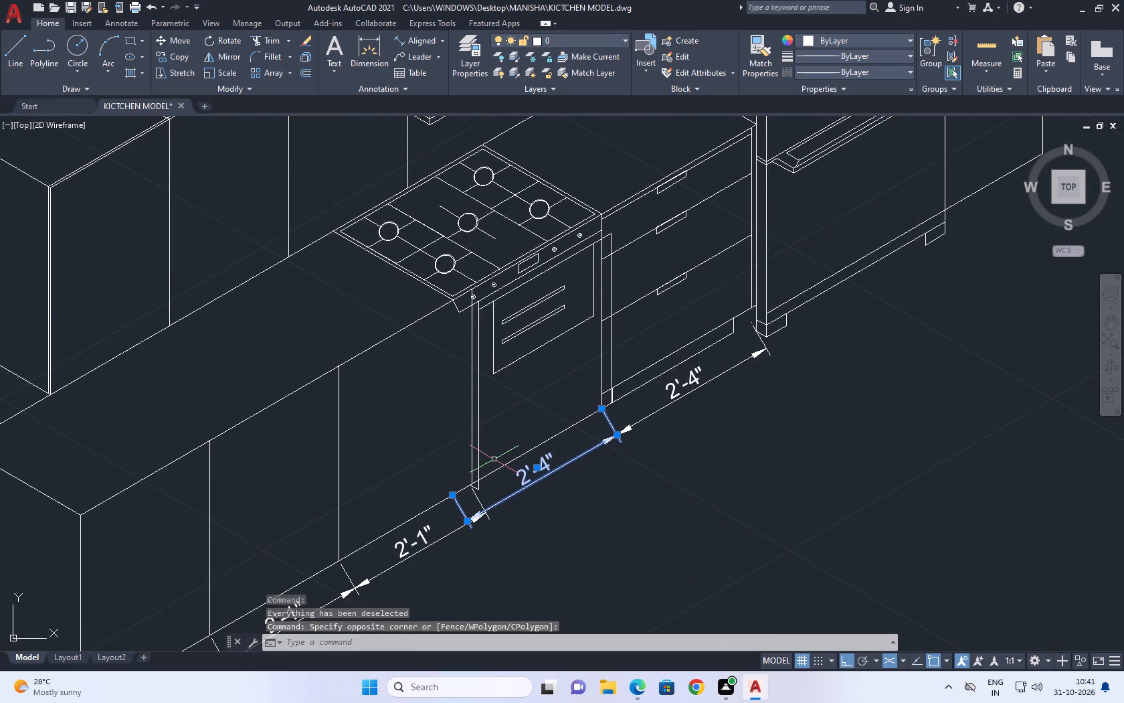
pyautogui.moveTo(468, 499); pyautogui.dragTo(455, 434, button='middle')
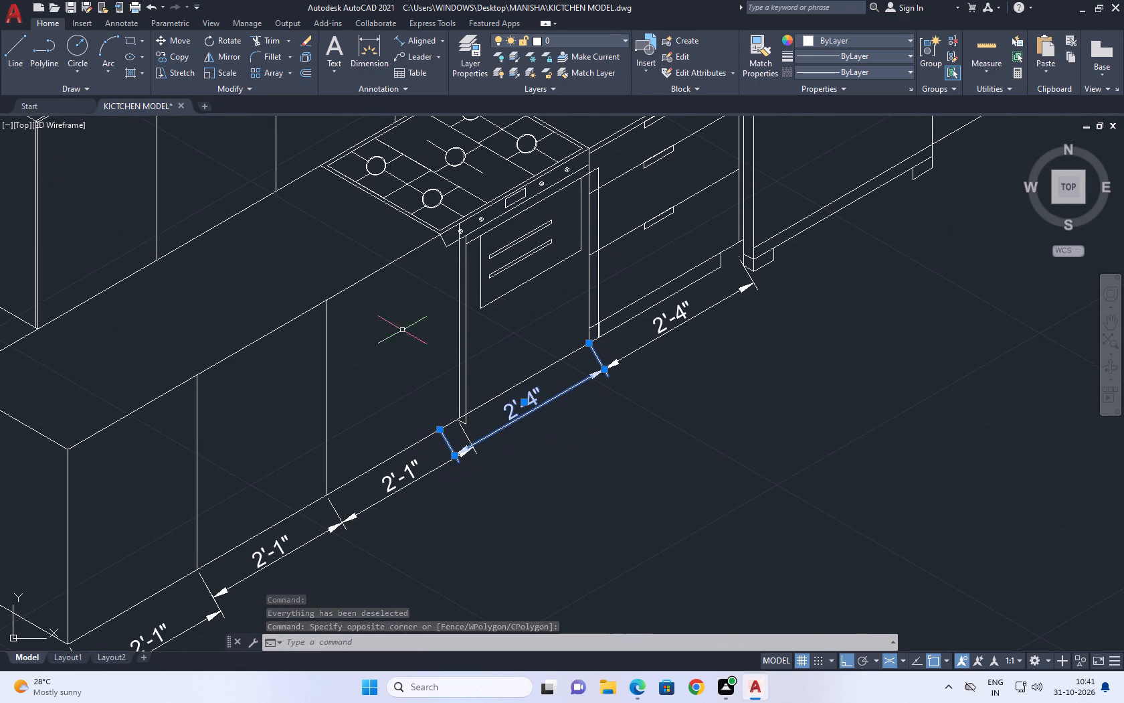
pyautogui.click(174, 42)
pyautogui.scroll(1, 440, 427)
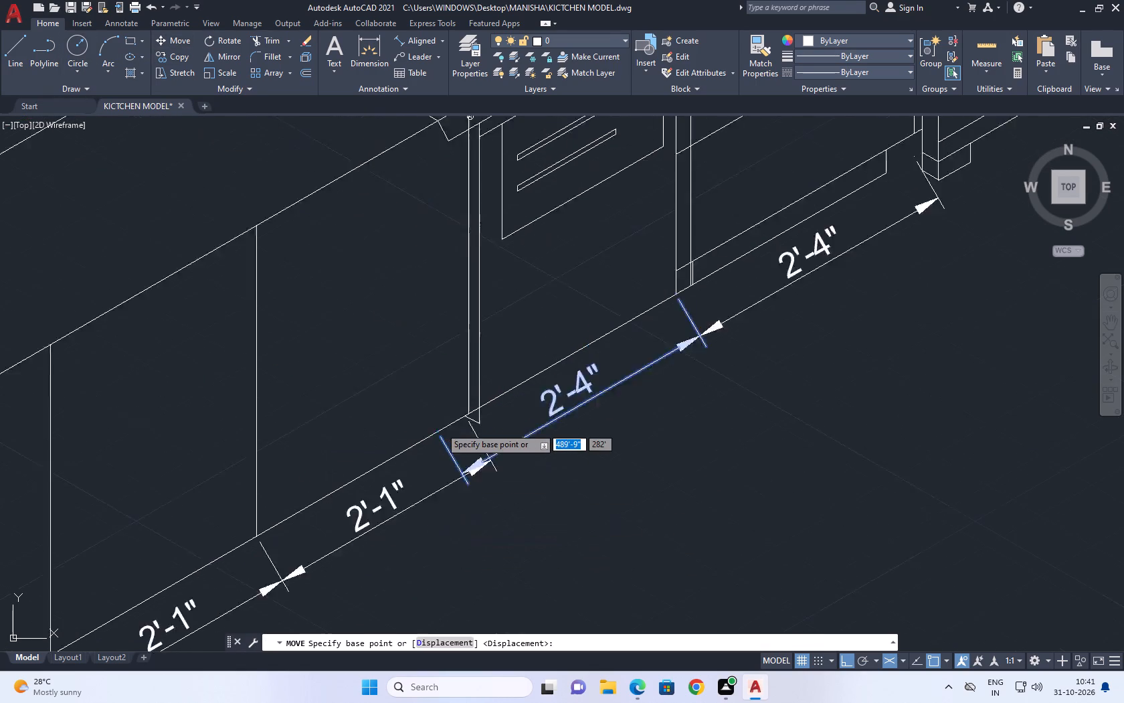
pyautogui.scroll(1, 440, 427)
pyautogui.click(436, 431)
pyautogui.click(484, 408)
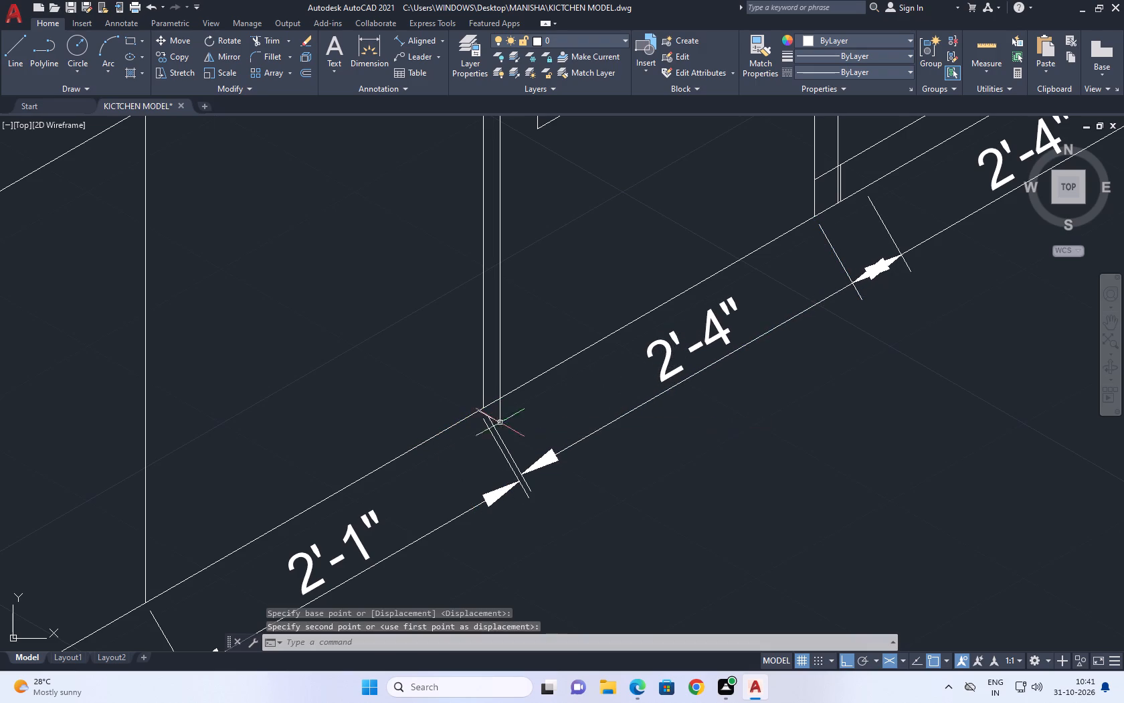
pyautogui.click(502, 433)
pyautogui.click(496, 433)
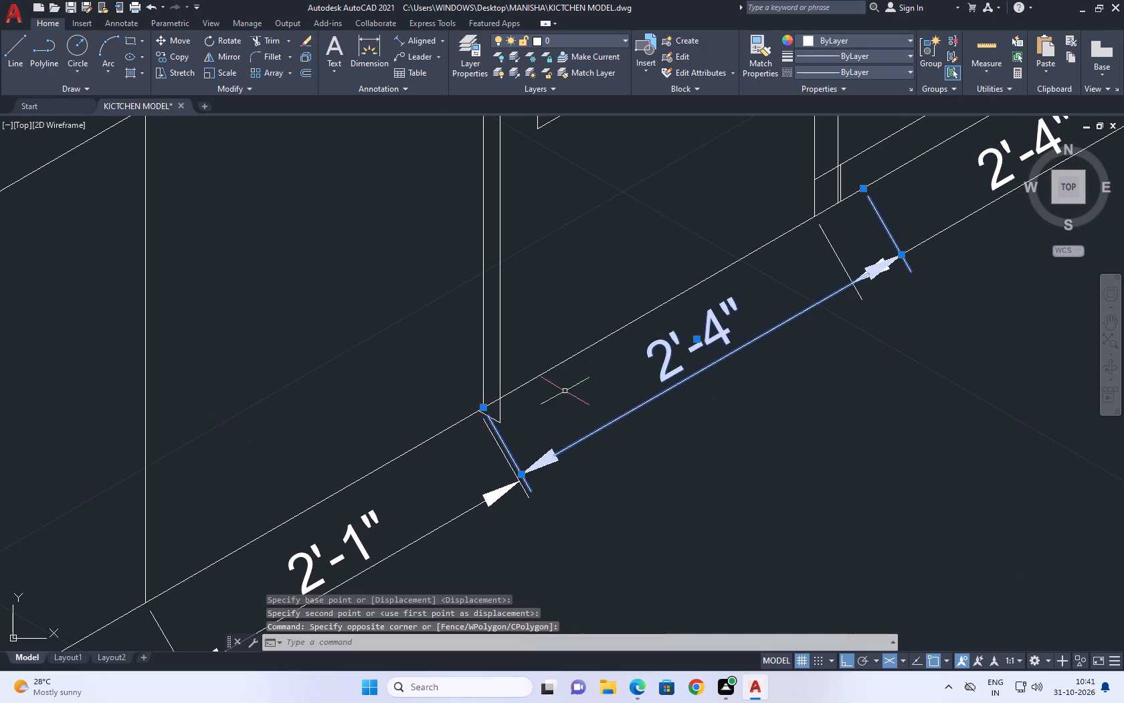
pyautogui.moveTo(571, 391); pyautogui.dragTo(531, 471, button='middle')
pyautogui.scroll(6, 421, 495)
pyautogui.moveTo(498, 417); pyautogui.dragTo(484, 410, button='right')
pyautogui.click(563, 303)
# Stretch the drawer-side end of the stove's dimension along the base line until it reads 2'-6", and clear the selection.
pyautogui.scroll(-6, 488, 341)
pyautogui.moveTo(626, 295); pyautogui.dragTo(582, 382, button='middle')
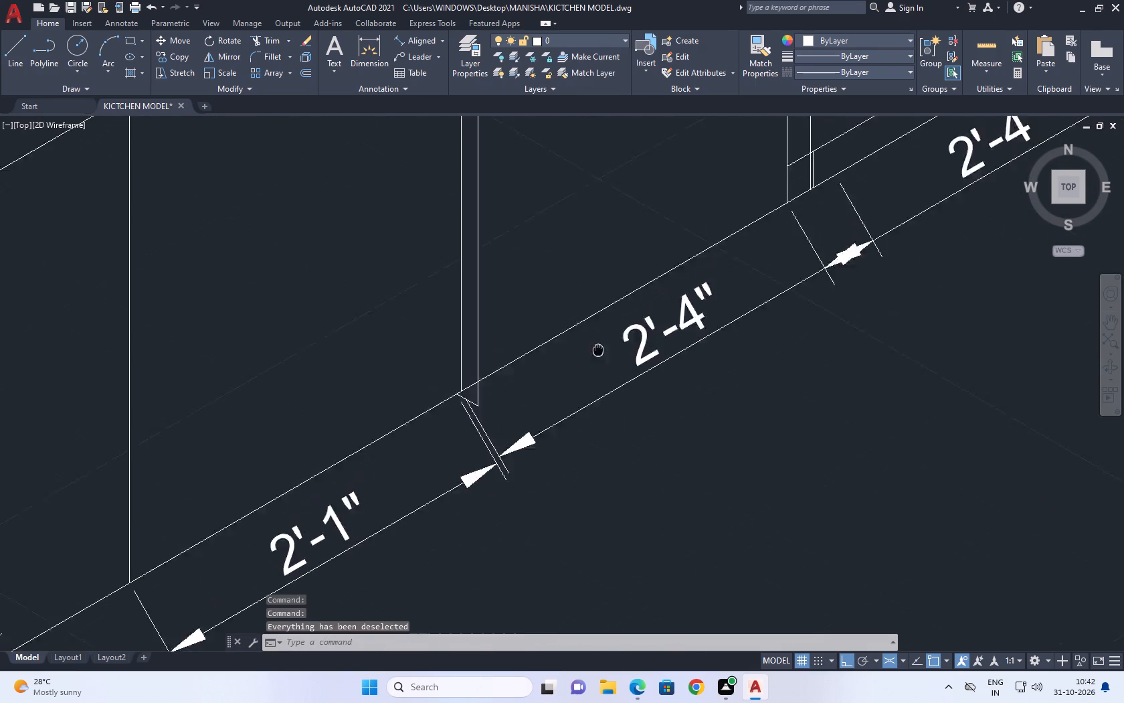
pyautogui.moveTo(582, 382); pyautogui.dragTo(511, 496, button='middle')
pyautogui.click(656, 510)
pyautogui.click(593, 435)
pyautogui.moveTo(671, 424); pyautogui.dragTo(460, 508, button='middle')
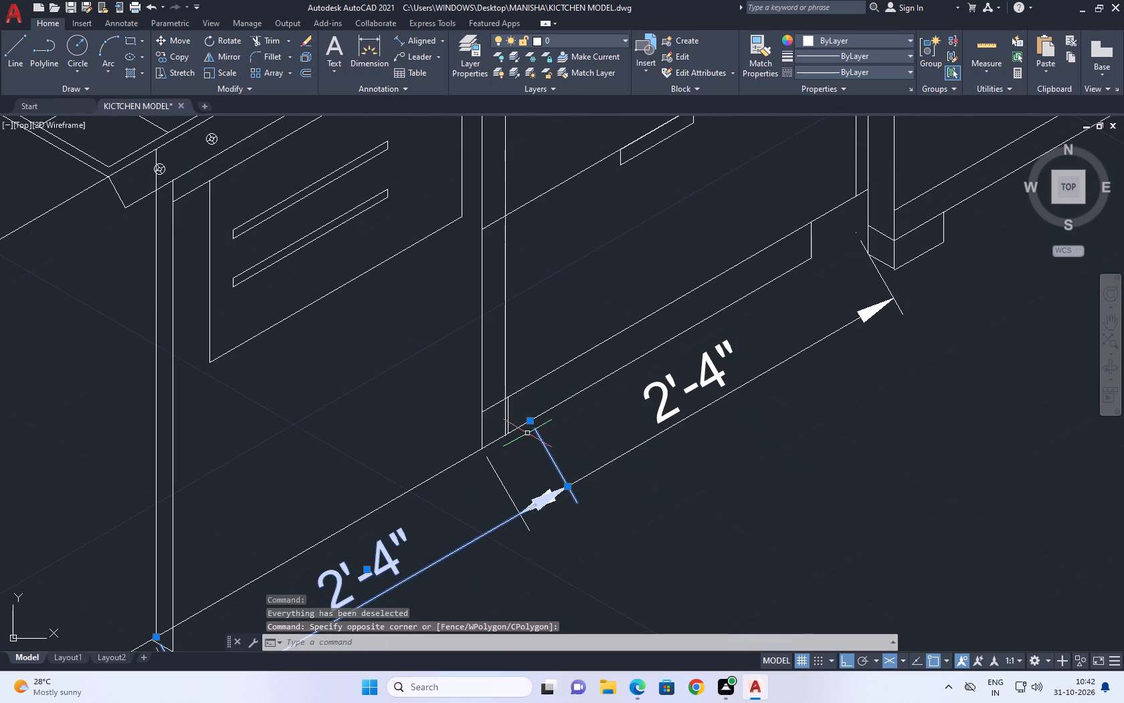
pyautogui.click(531, 420)
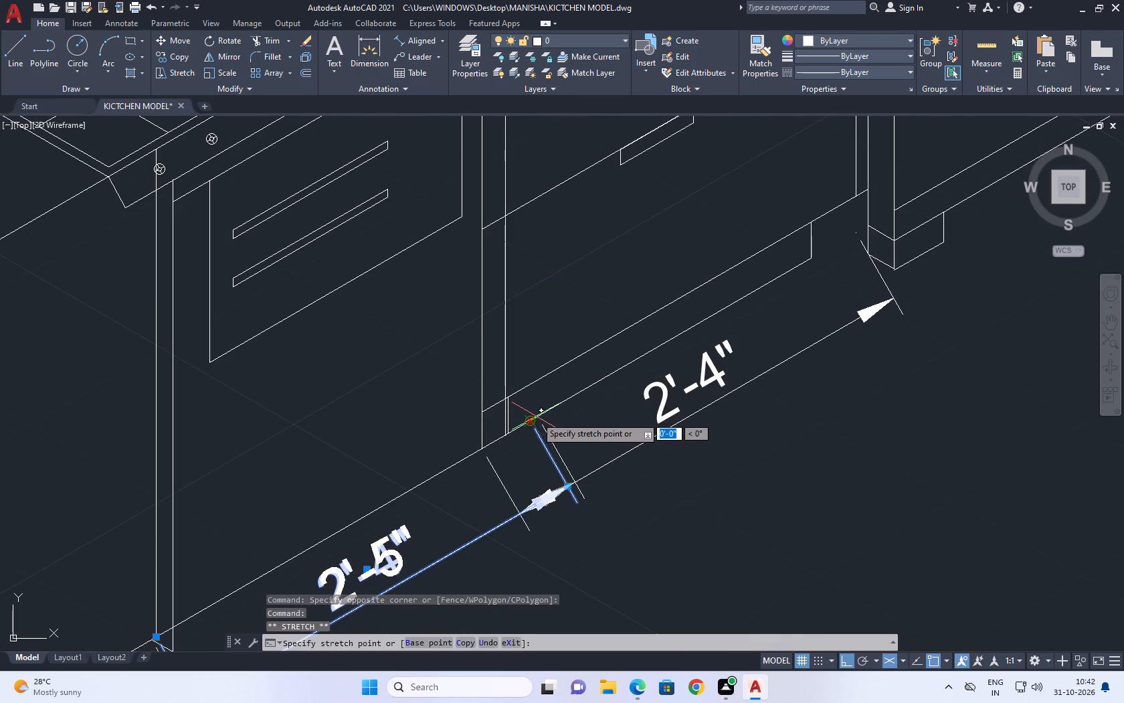
pyautogui.click(545, 410)
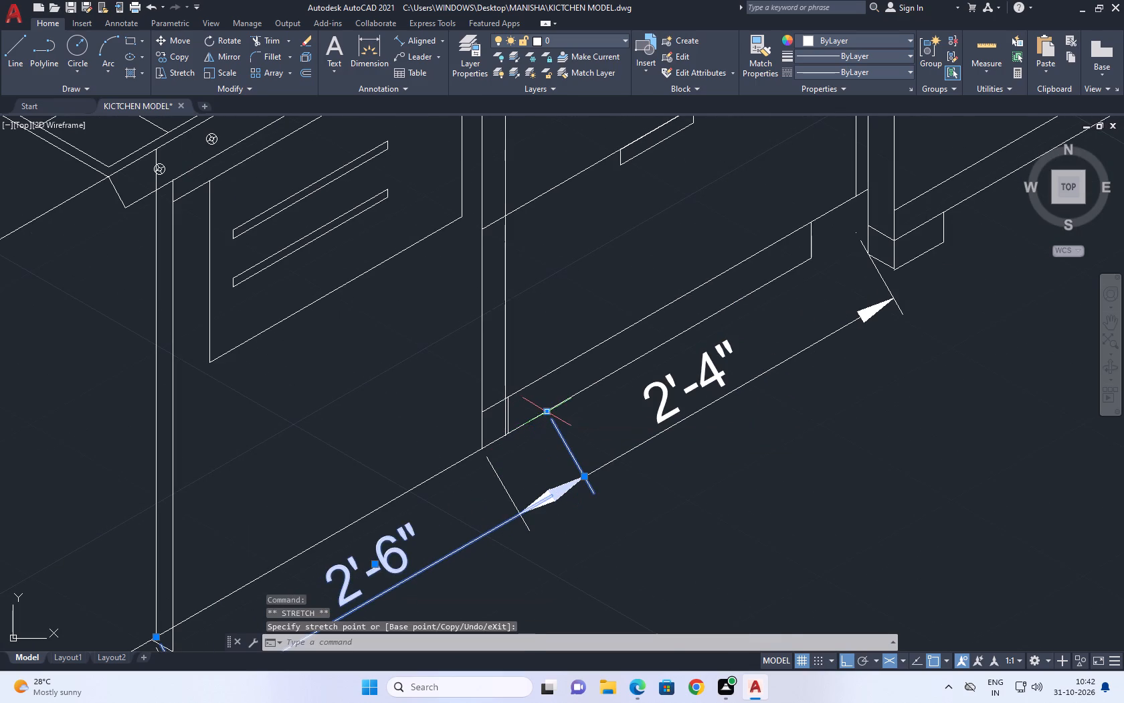
pyautogui.moveTo(576, 388); pyautogui.dragTo(583, 414, button='middle')
pyautogui.rightClick(602, 342)
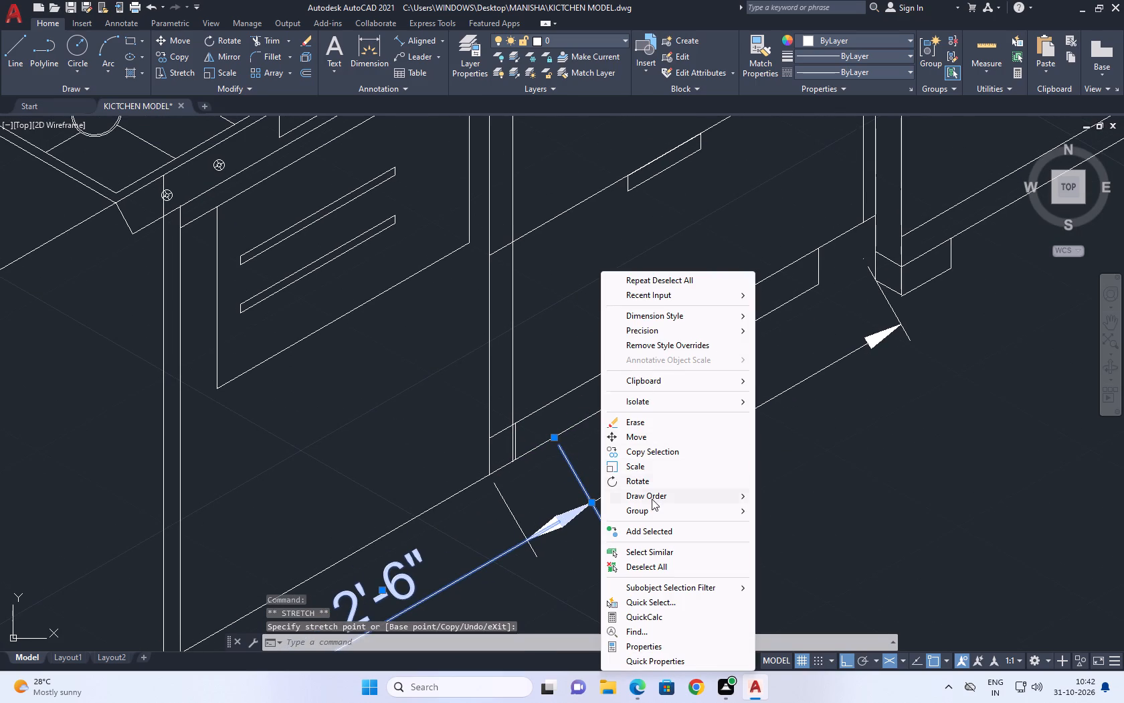
pyautogui.moveTo(657, 568); pyautogui.dragTo(650, 560)
# Move the drawer cabinet's 2'-4" dimension along the base line so its start meets the end of the stove's 2'-6" dimension.
pyautogui.moveTo(603, 404); pyautogui.dragTo(504, 453, button='middle')
pyautogui.moveTo(634, 501); pyautogui.dragTo(624, 487)
pyautogui.click(595, 452)
pyautogui.moveTo(557, 461); pyautogui.dragTo(579, 395, button='middle')
pyautogui.click(179, 38)
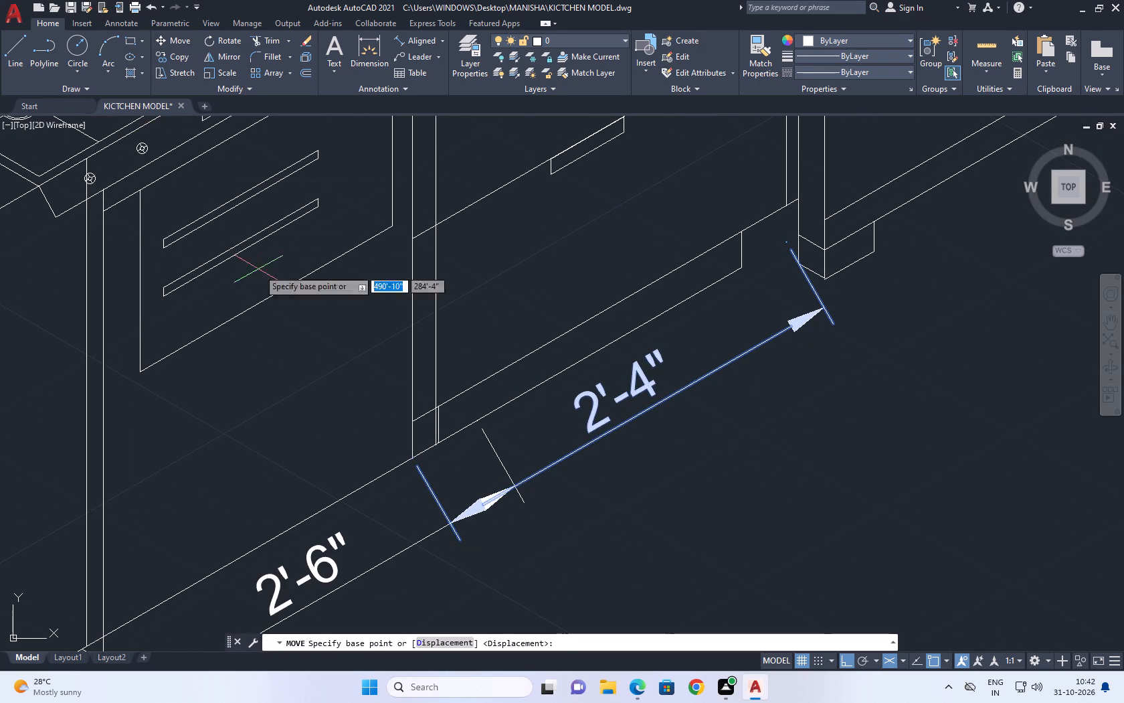
pyautogui.click(411, 457)
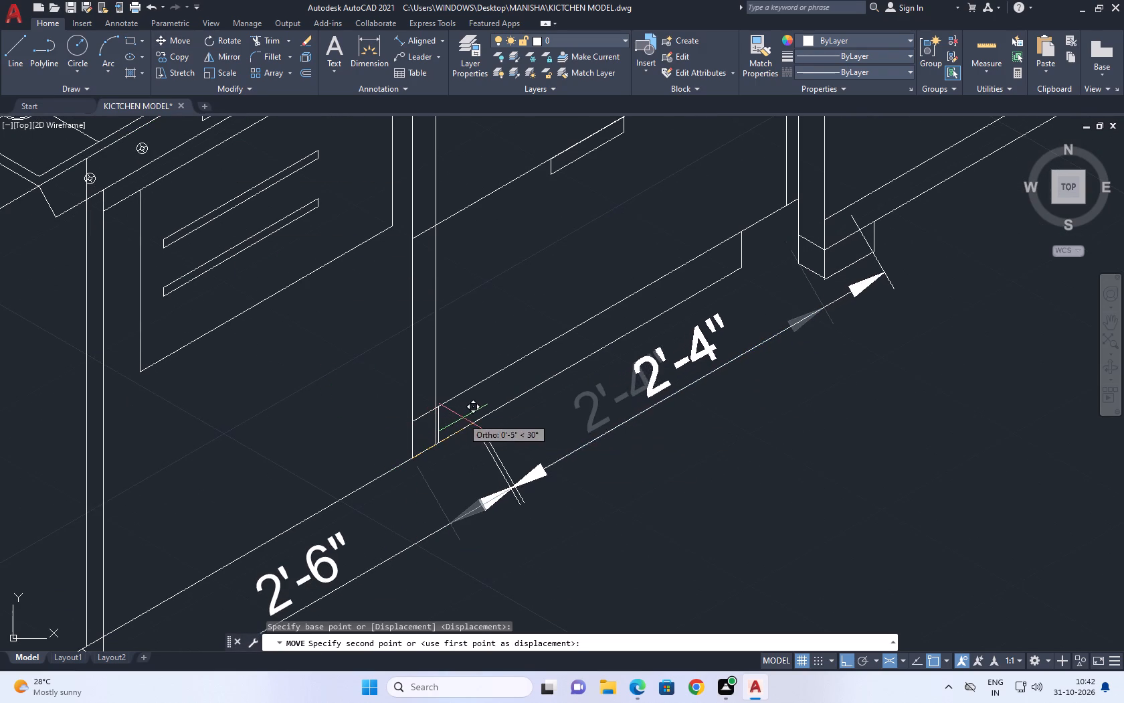
pyautogui.click(476, 420)
# Stretch the refrigerator-side end of the drawer cabinet's dimension along the base line until it reads 2'-6".
pyautogui.moveTo(587, 383); pyautogui.dragTo(458, 443, button='middle')
pyautogui.moveTo(639, 410); pyautogui.dragTo(628, 409)
pyautogui.click(560, 405)
pyautogui.moveTo(630, 387); pyautogui.dragTo(467, 486, button='middle')
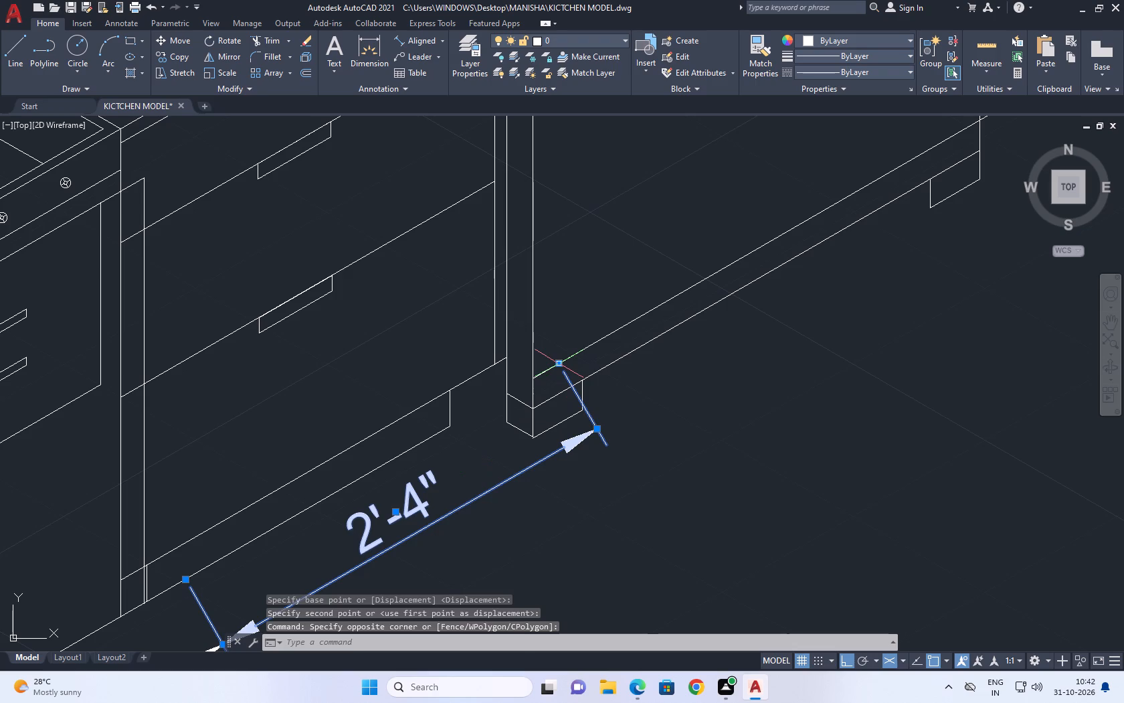
pyautogui.click(557, 366)
pyautogui.click(585, 353)
pyautogui.moveTo(662, 348); pyautogui.dragTo(581, 348, button='middle')
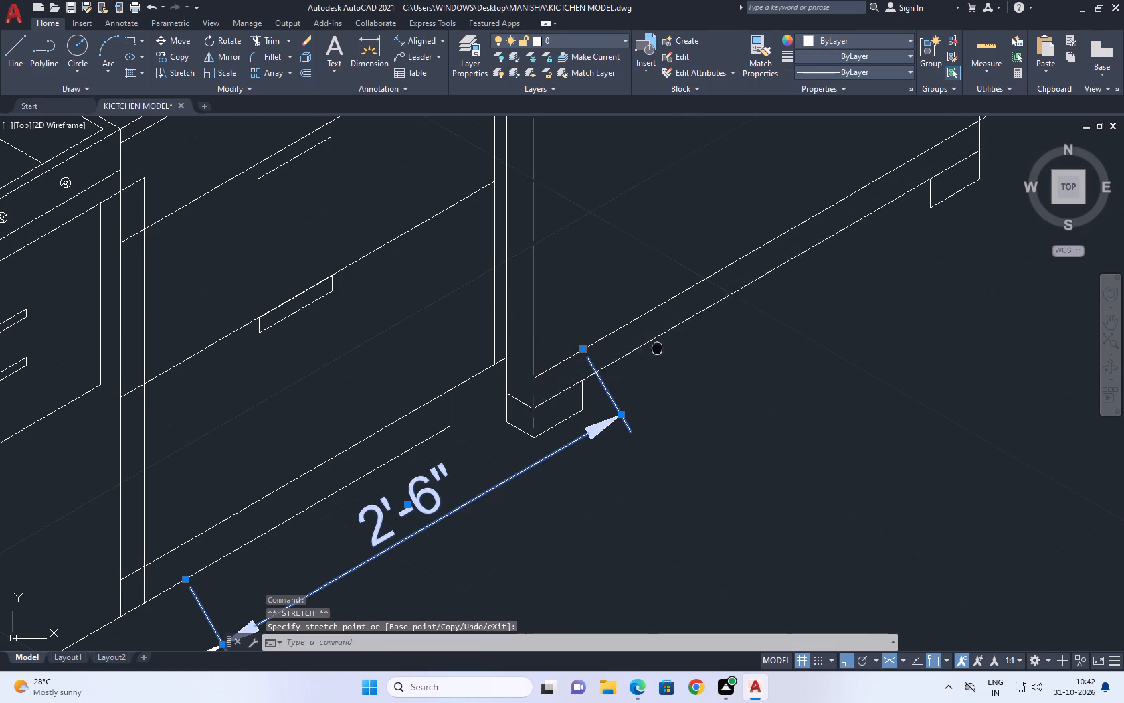
# Clear the selection of the drawer cabinet's 2'-6" dimension.
pyautogui.moveTo(581, 348); pyautogui.dragTo(473, 346, button='middle')
pyautogui.moveTo(614, 388); pyautogui.dragTo(605, 381, button='right')
pyautogui.click(669, 567)
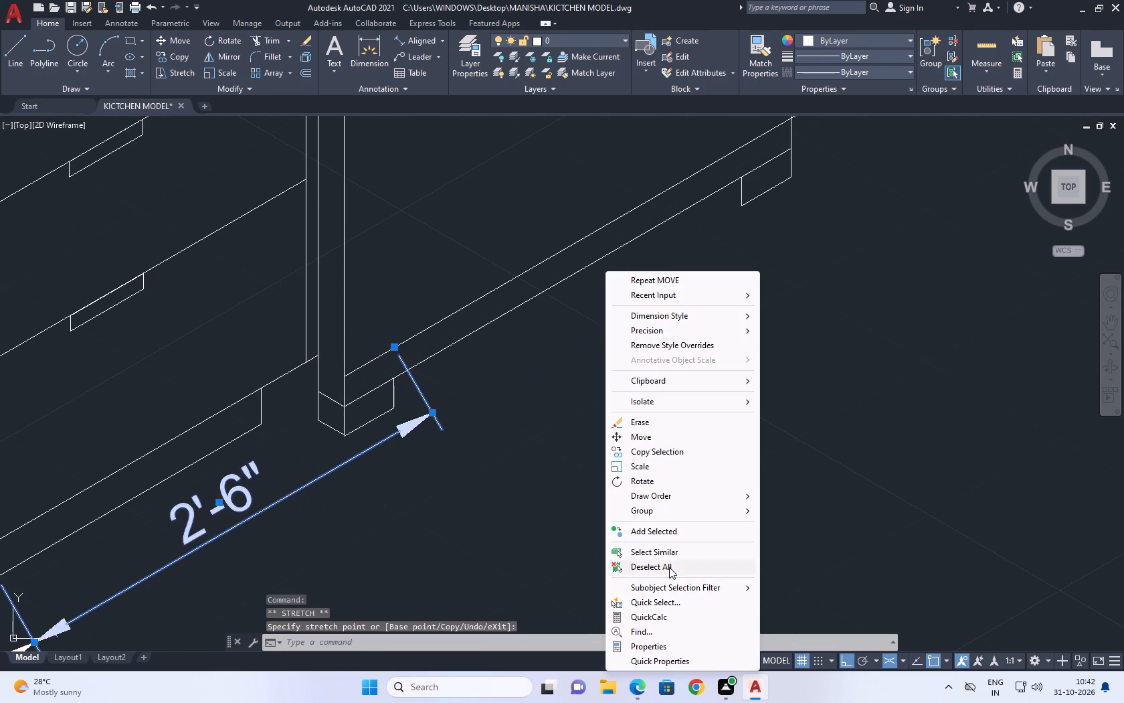
# Examine the whole kitchen run and the base dimensions around the stove, drawer cabinet and refrigerator.
pyautogui.scroll(-4, 652, 518)
pyautogui.moveTo(684, 457); pyautogui.dragTo(661, 465, button='middle')
pyautogui.scroll(-1, 664, 453)
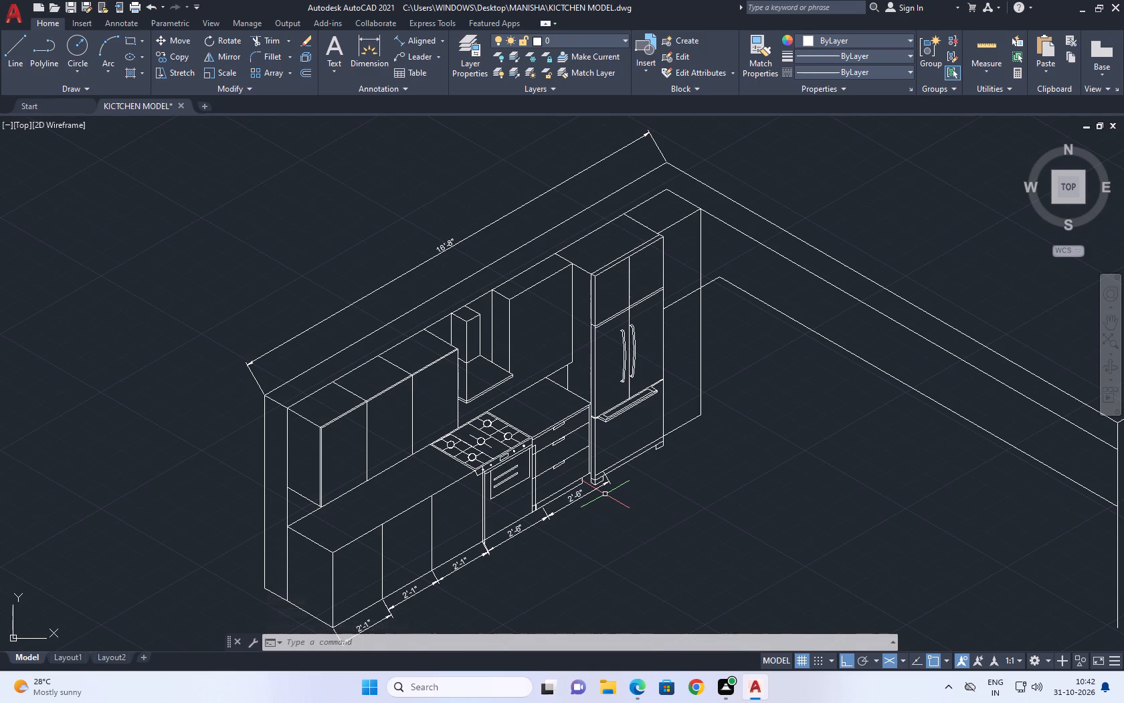
pyautogui.moveTo(671, 419); pyautogui.dragTo(586, 435, button='middle')
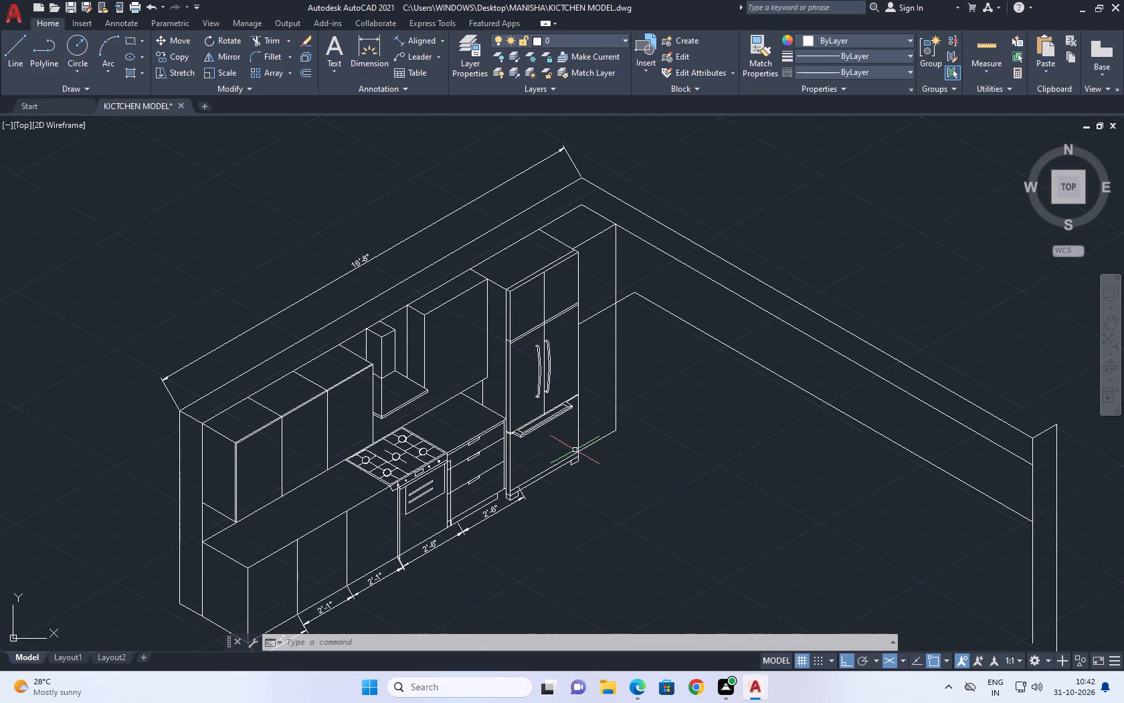
pyautogui.moveTo(636, 455); pyautogui.dragTo(634, 455, button='middle')
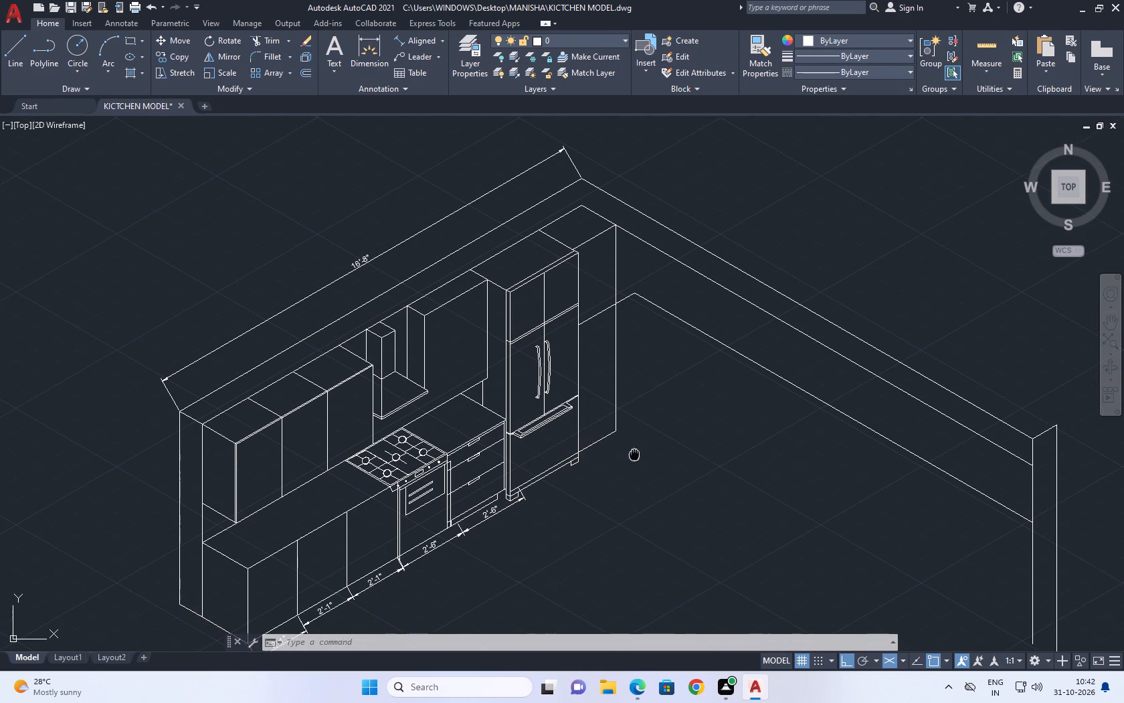
pyautogui.moveTo(634, 455); pyautogui.dragTo(616, 408, button='middle')
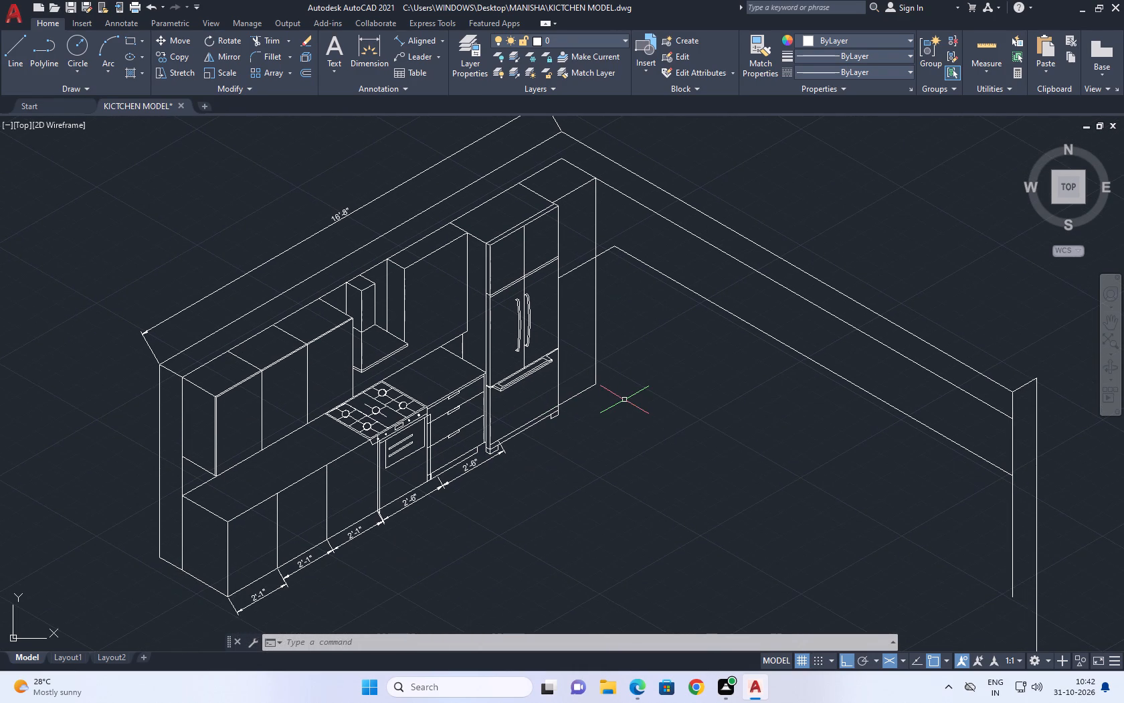
pyautogui.scroll(2, 409, 477)
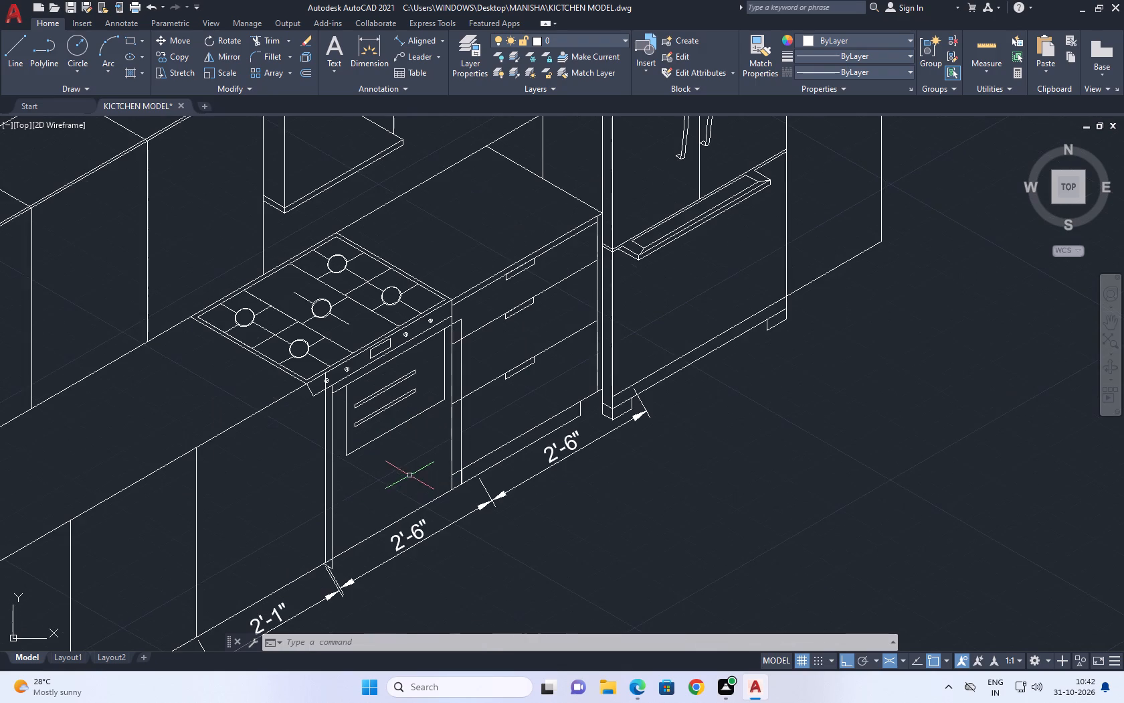
pyautogui.moveTo(408, 474); pyautogui.dragTo(462, 442, button='middle')
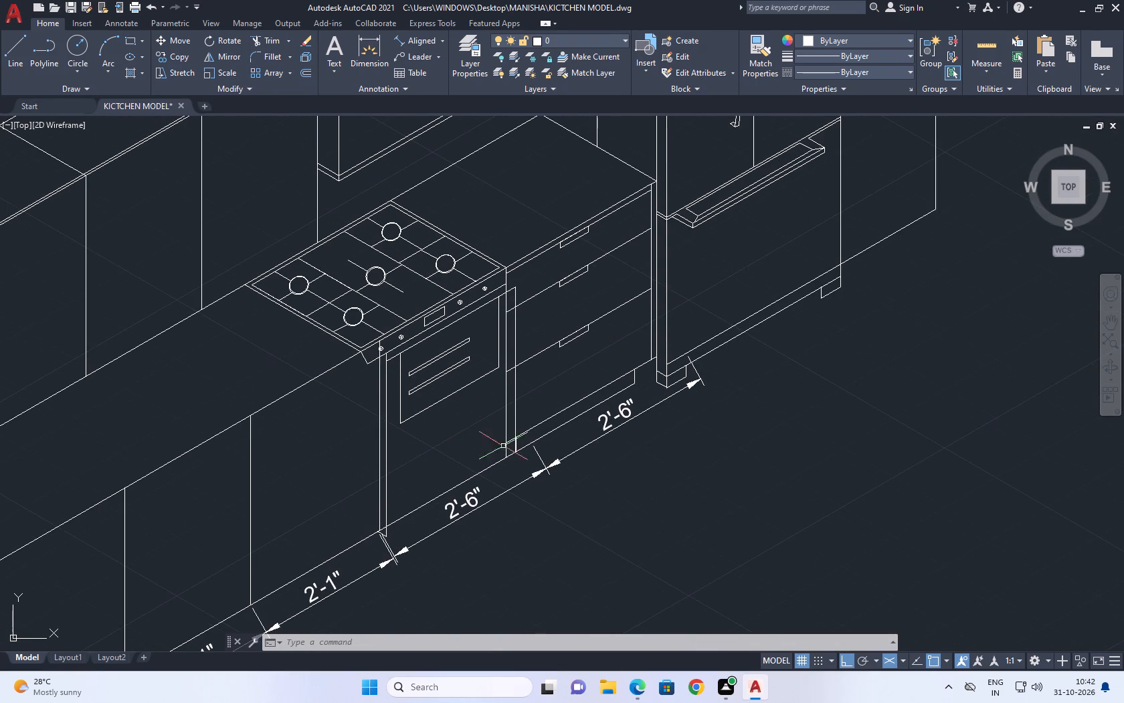
pyautogui.moveTo(671, 415); pyautogui.dragTo(668, 438, button='middle')
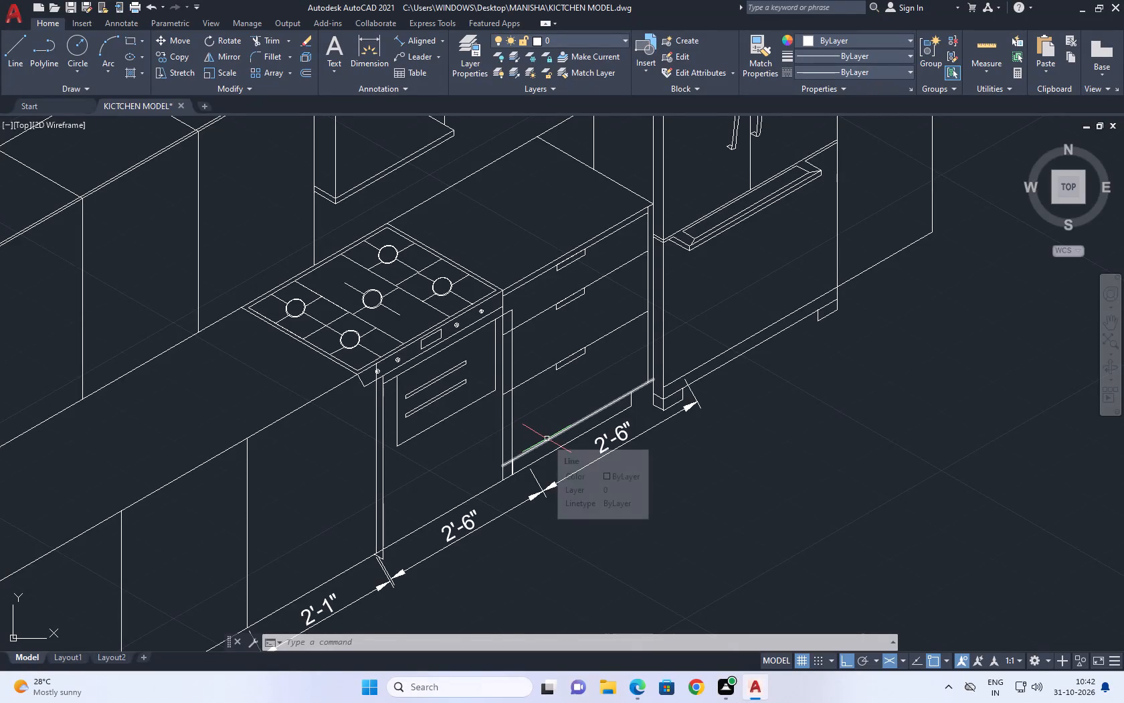
# Erase the drawer cabinet's 2'-6" dimension between the stove and the refrigerator.
pyautogui.moveTo(626, 463); pyautogui.dragTo(614, 453)
pyautogui.click(605, 439)
pyautogui.rightClick(658, 472)
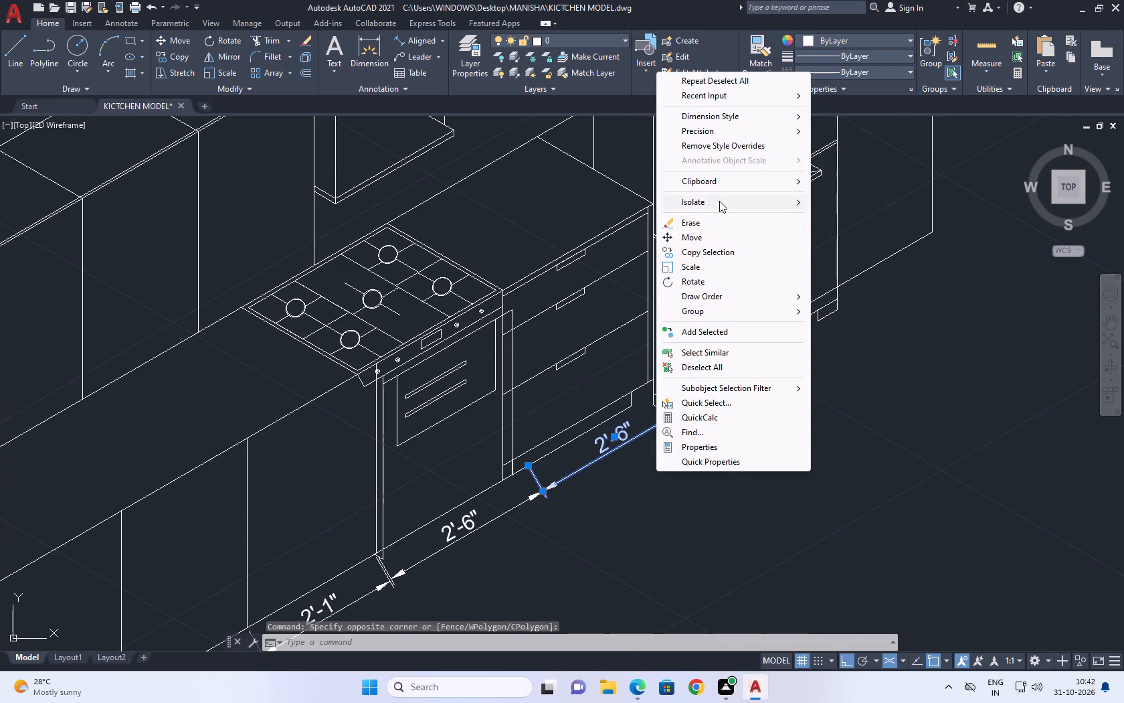
pyautogui.click(703, 225)
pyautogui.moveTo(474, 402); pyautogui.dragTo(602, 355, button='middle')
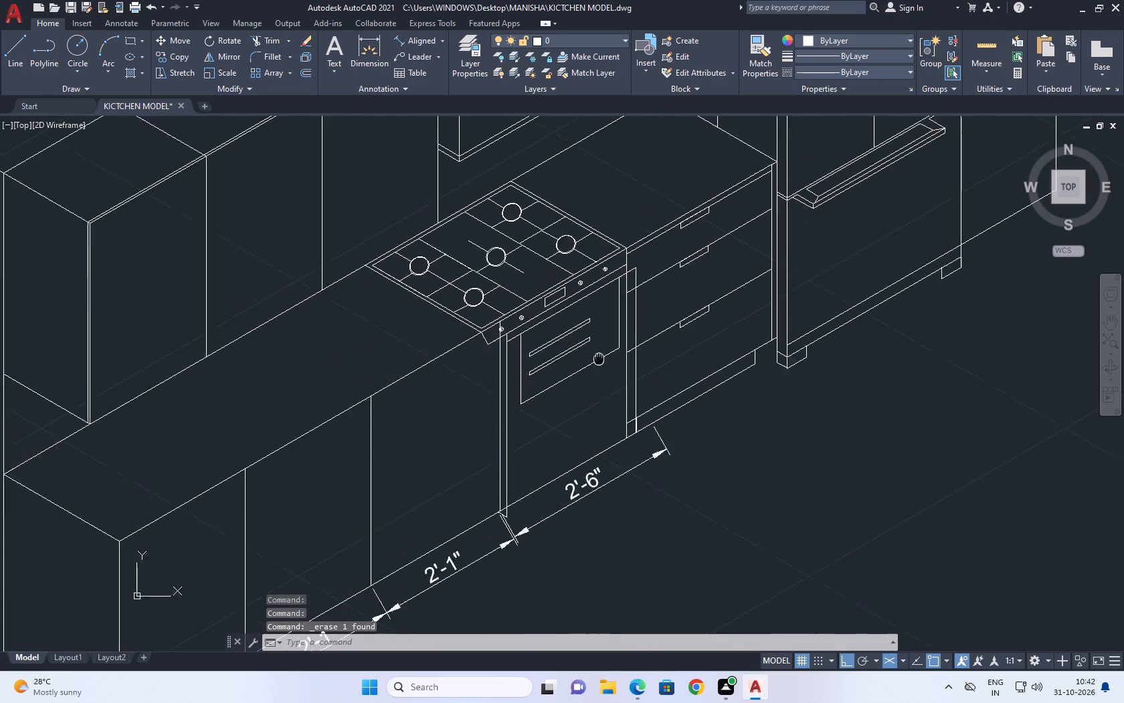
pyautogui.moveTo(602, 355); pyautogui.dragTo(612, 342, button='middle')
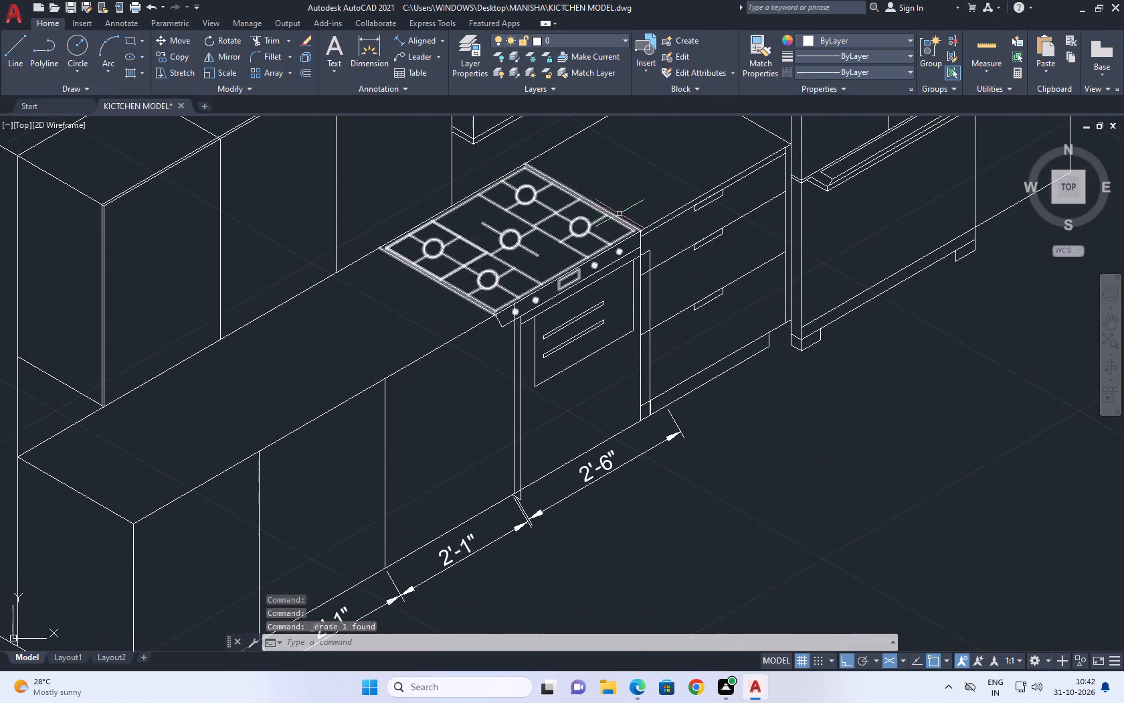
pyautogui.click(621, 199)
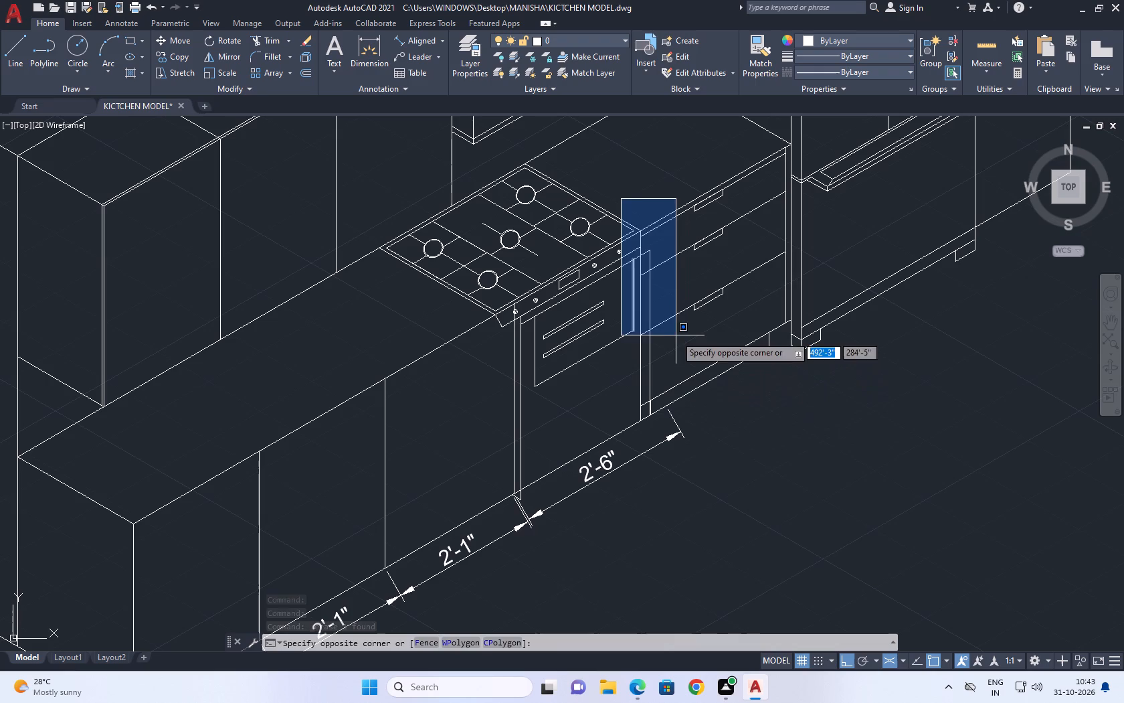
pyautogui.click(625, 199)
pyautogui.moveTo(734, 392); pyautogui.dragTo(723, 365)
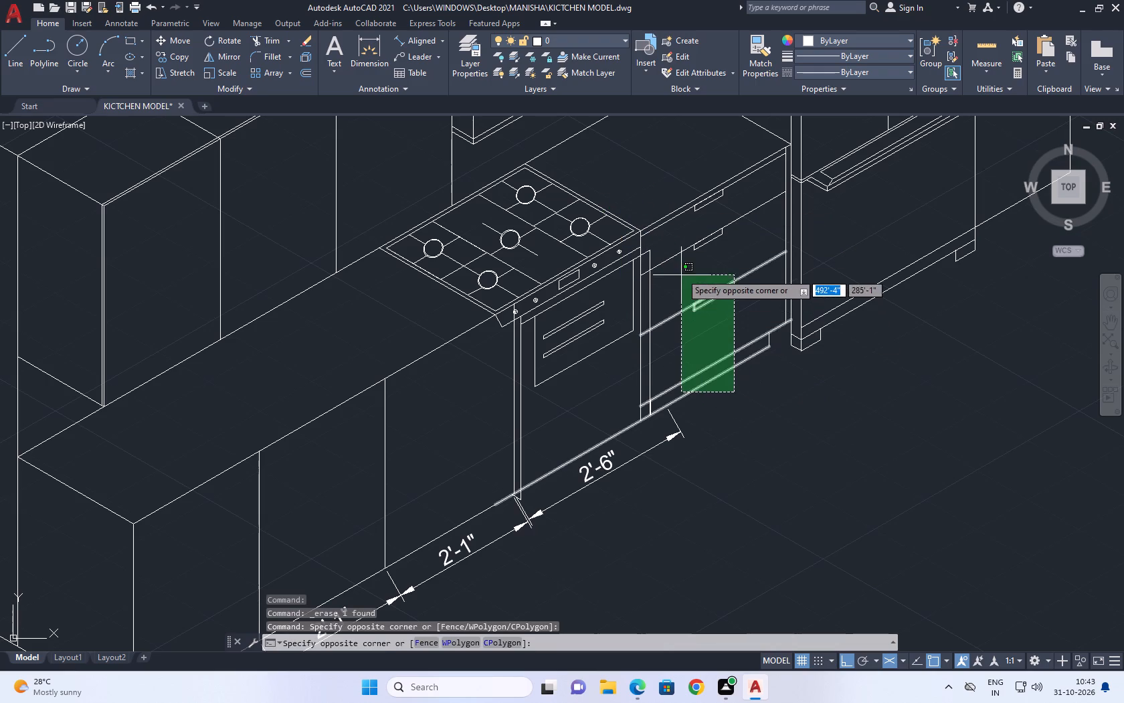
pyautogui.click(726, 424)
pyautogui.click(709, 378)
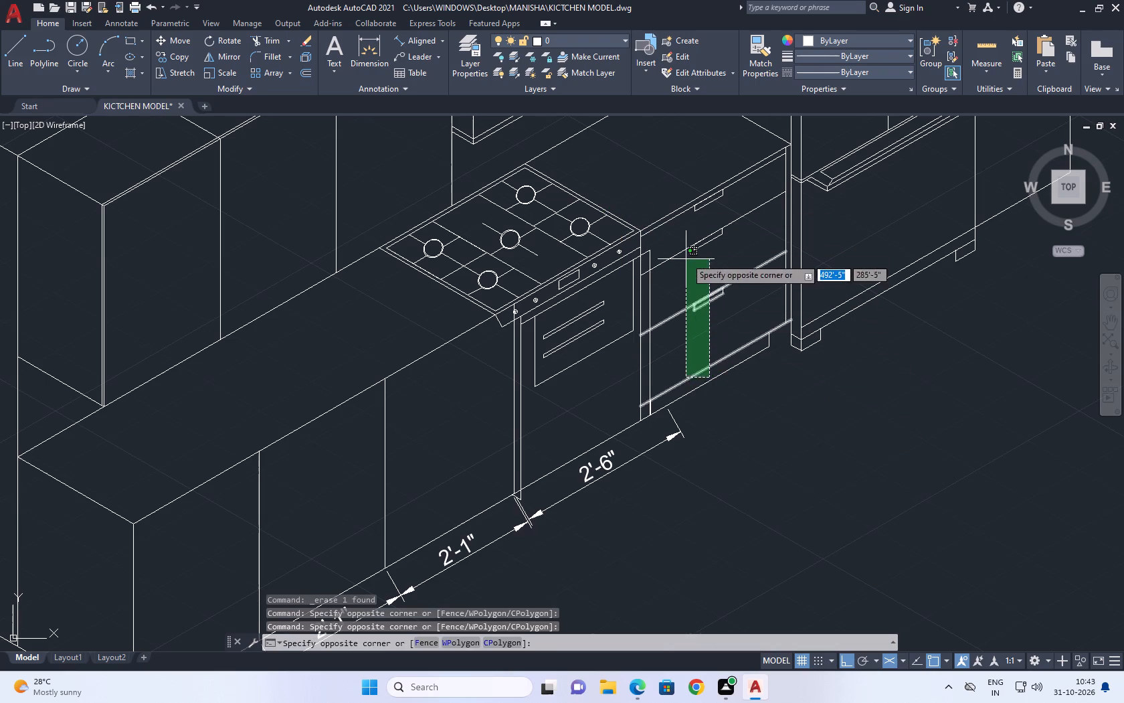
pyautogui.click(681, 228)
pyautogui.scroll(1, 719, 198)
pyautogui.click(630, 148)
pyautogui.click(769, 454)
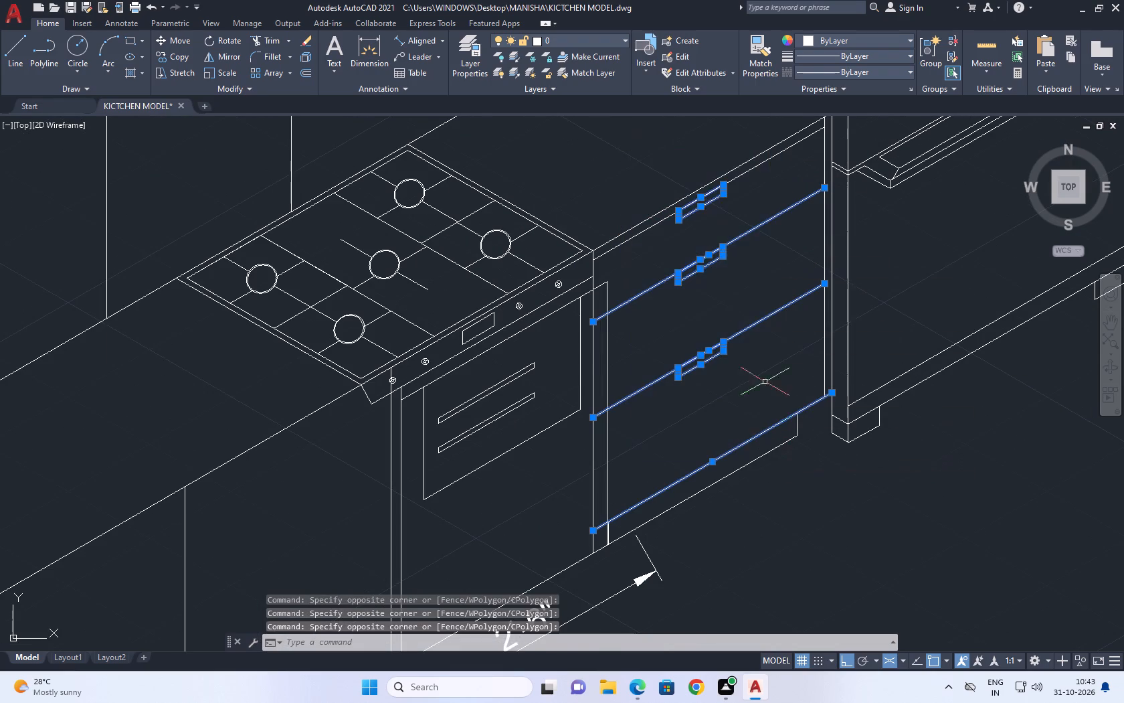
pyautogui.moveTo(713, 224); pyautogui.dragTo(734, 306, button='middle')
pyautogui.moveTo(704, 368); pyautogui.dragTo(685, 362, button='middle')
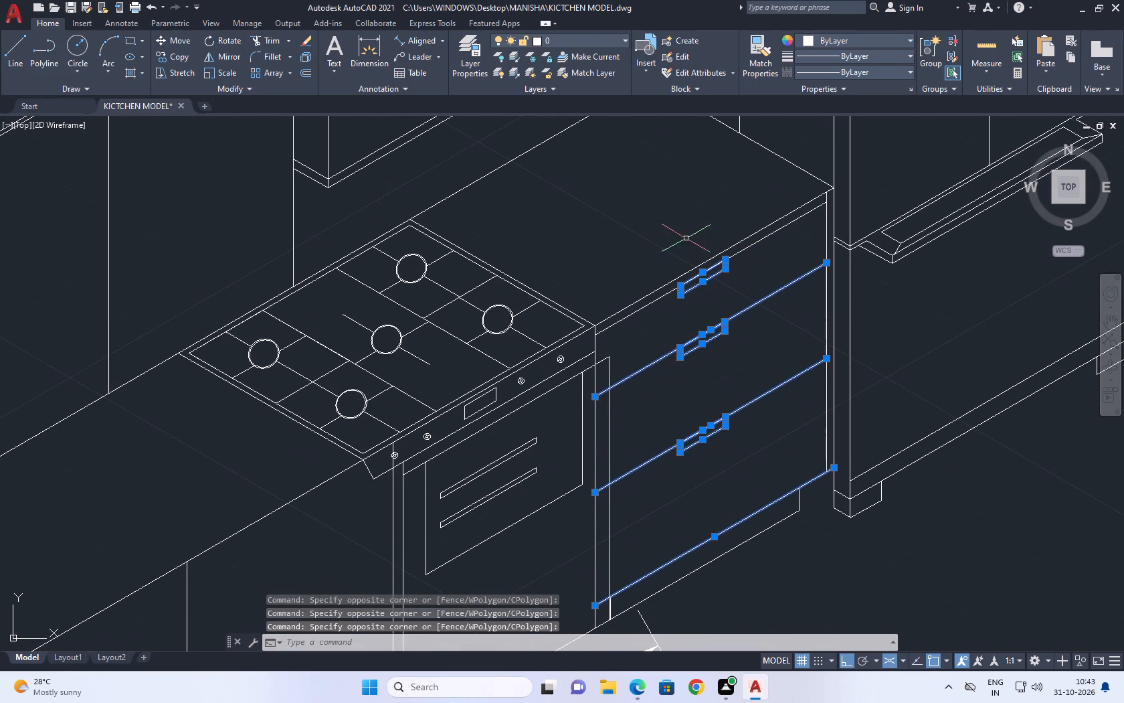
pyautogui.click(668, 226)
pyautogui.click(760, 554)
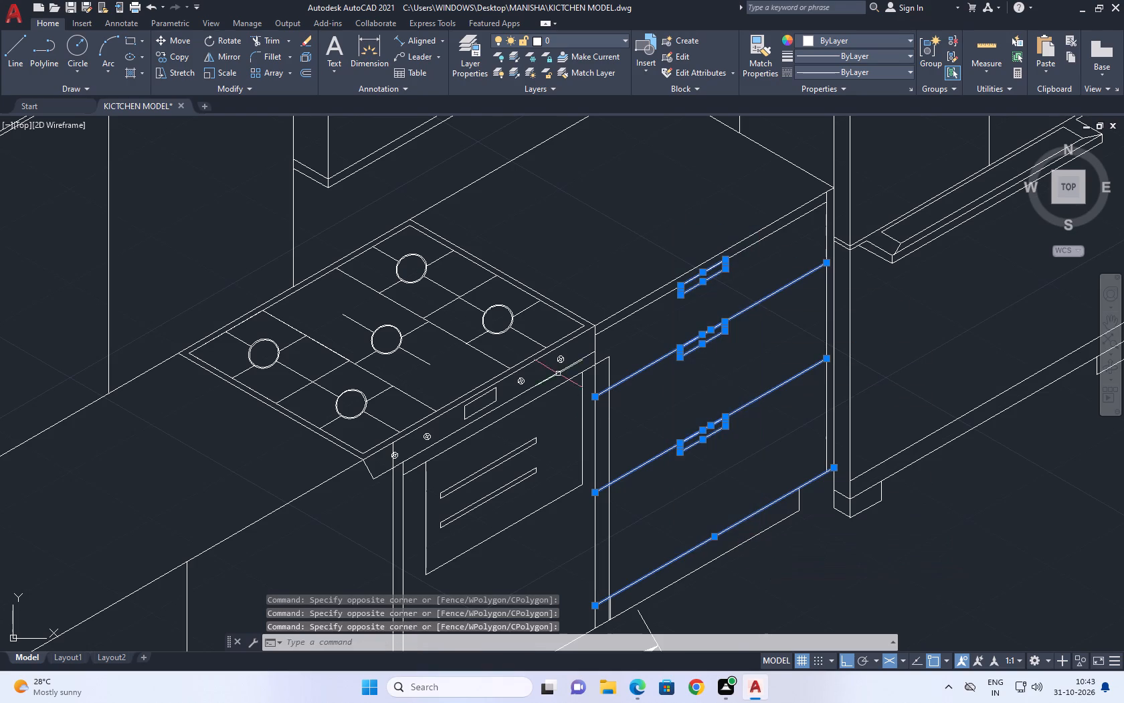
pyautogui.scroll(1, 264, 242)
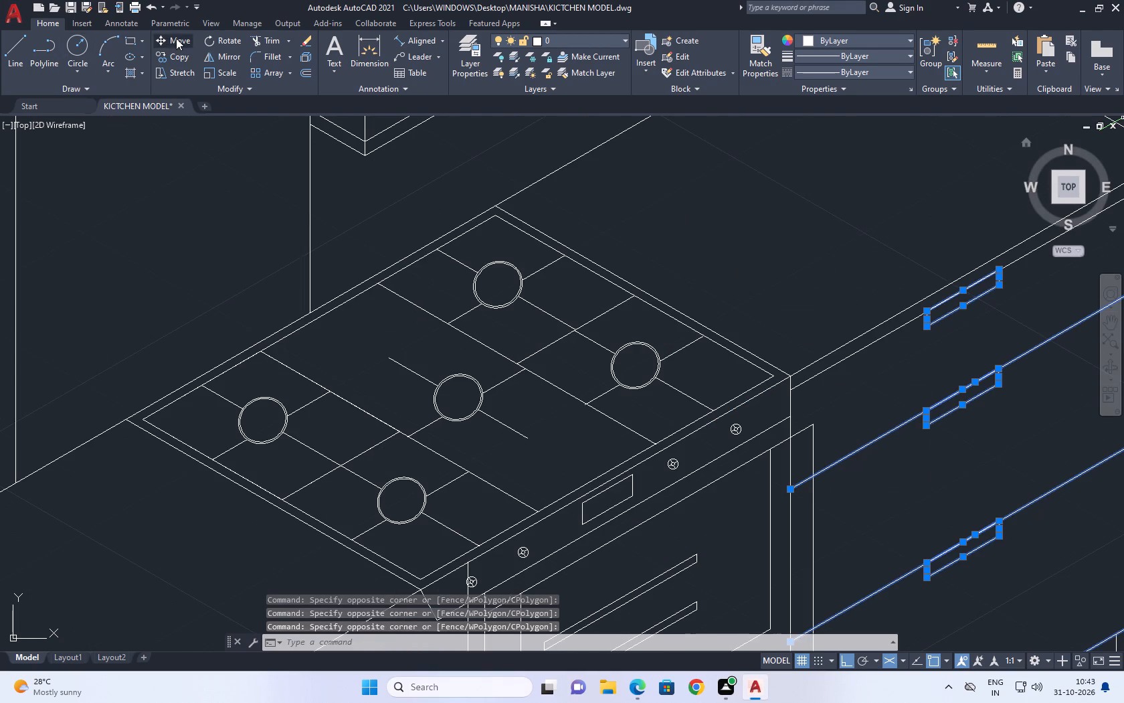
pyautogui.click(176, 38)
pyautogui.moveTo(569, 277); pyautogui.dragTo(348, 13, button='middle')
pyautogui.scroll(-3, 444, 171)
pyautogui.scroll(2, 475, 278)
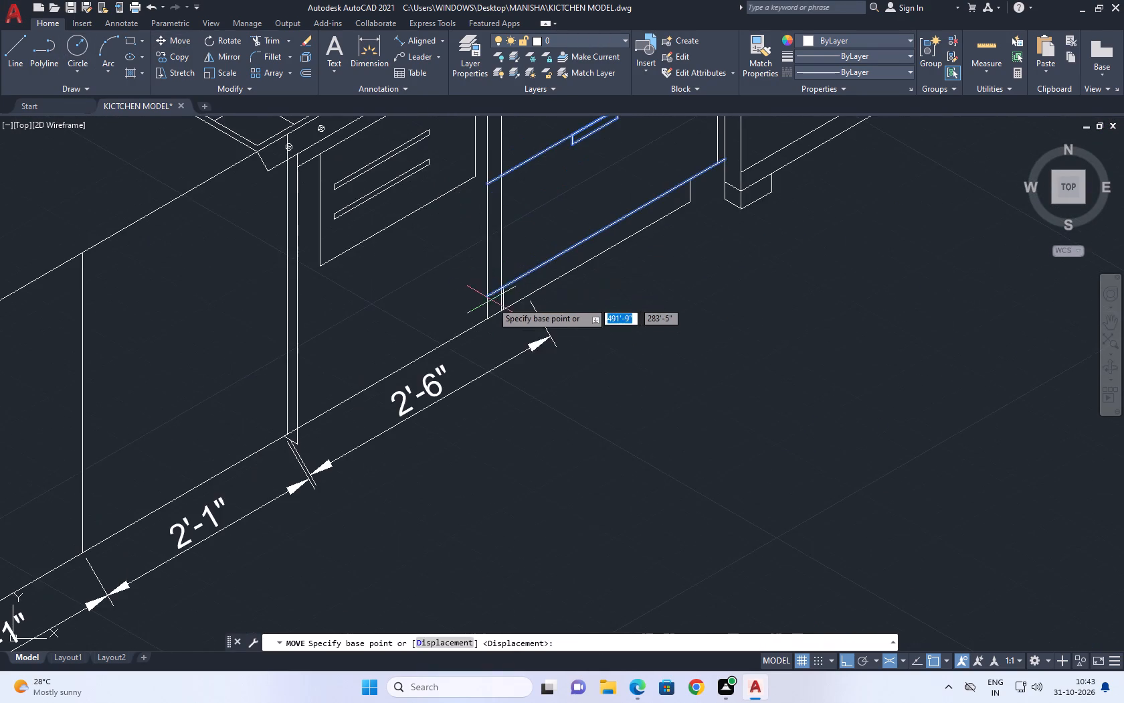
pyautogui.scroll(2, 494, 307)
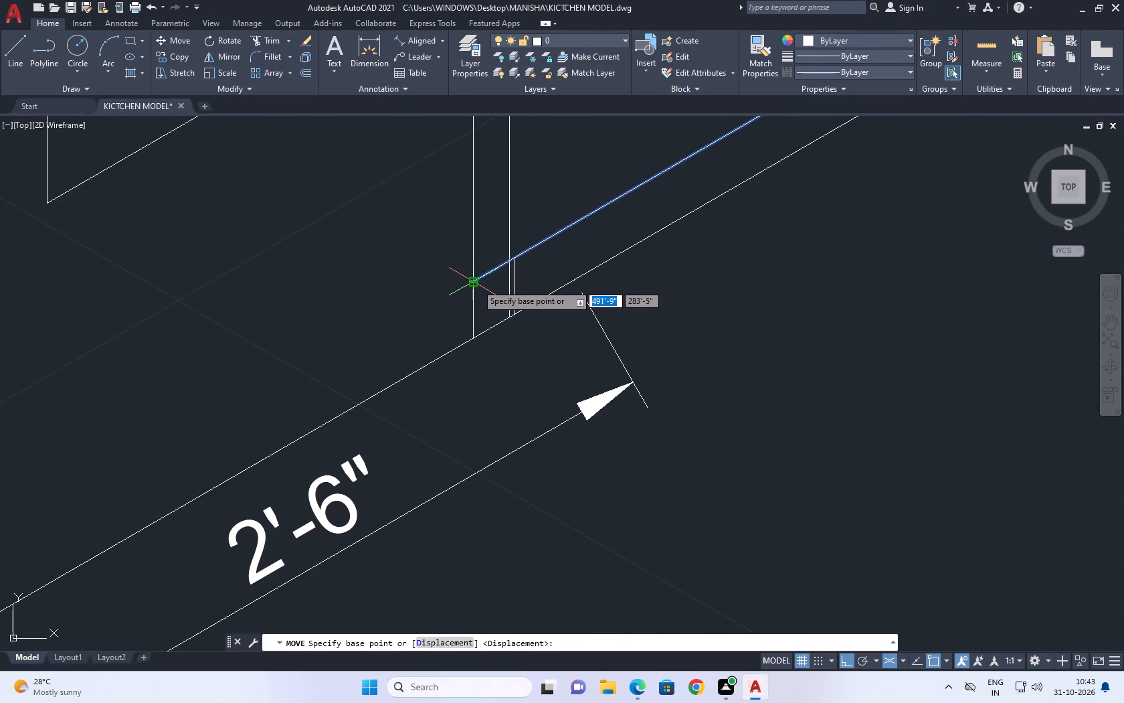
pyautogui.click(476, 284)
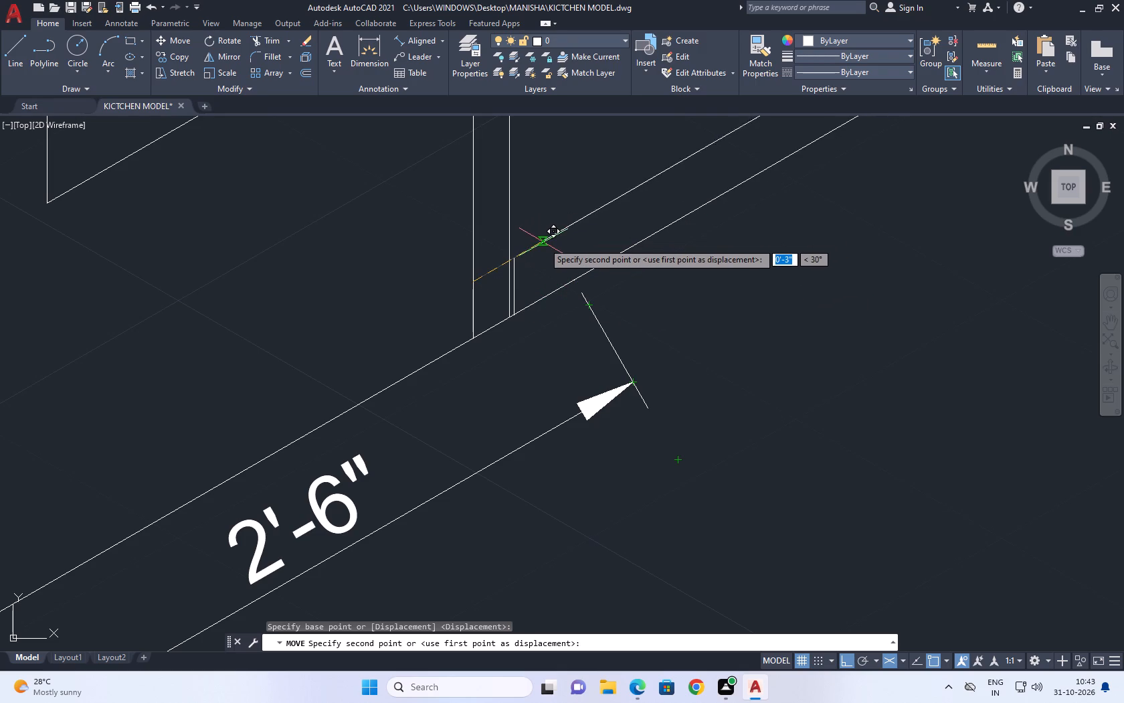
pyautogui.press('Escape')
# Draw a short vertical line up from the base line at the drawer-side end of the stove's 2'-6" dimension, using the right isoplane.
pyautogui.scroll(-1, 548, 252)
pyautogui.moveTo(548, 258); pyautogui.dragTo(577, 317, button='middle')
pyautogui.press('l')
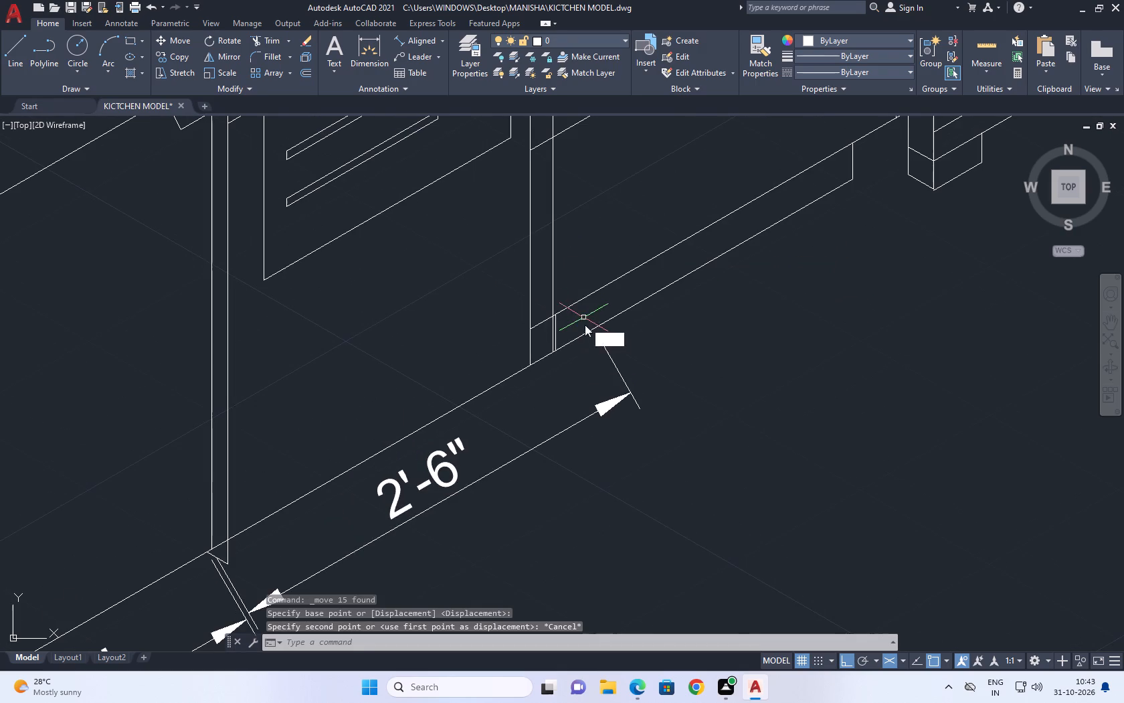
pyautogui.press('space')
pyautogui.click(593, 331)
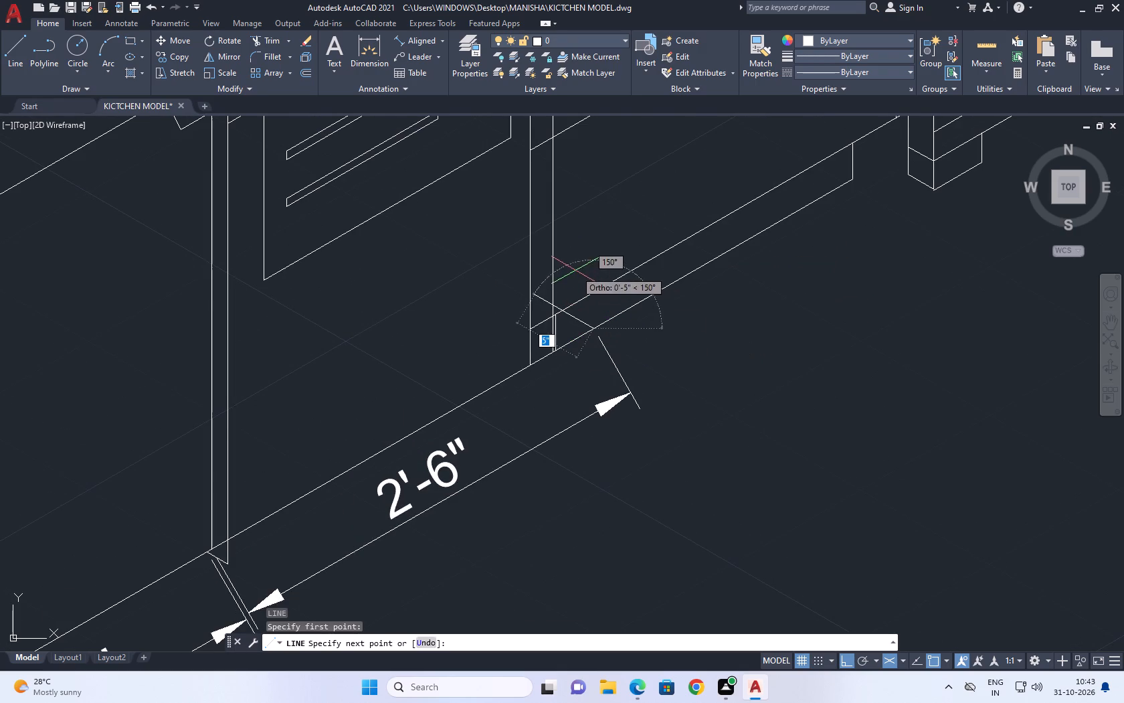
pyautogui.moveTo(575, 279); pyautogui.dragTo(575, 310, button='middle')
pyautogui.press('F5')
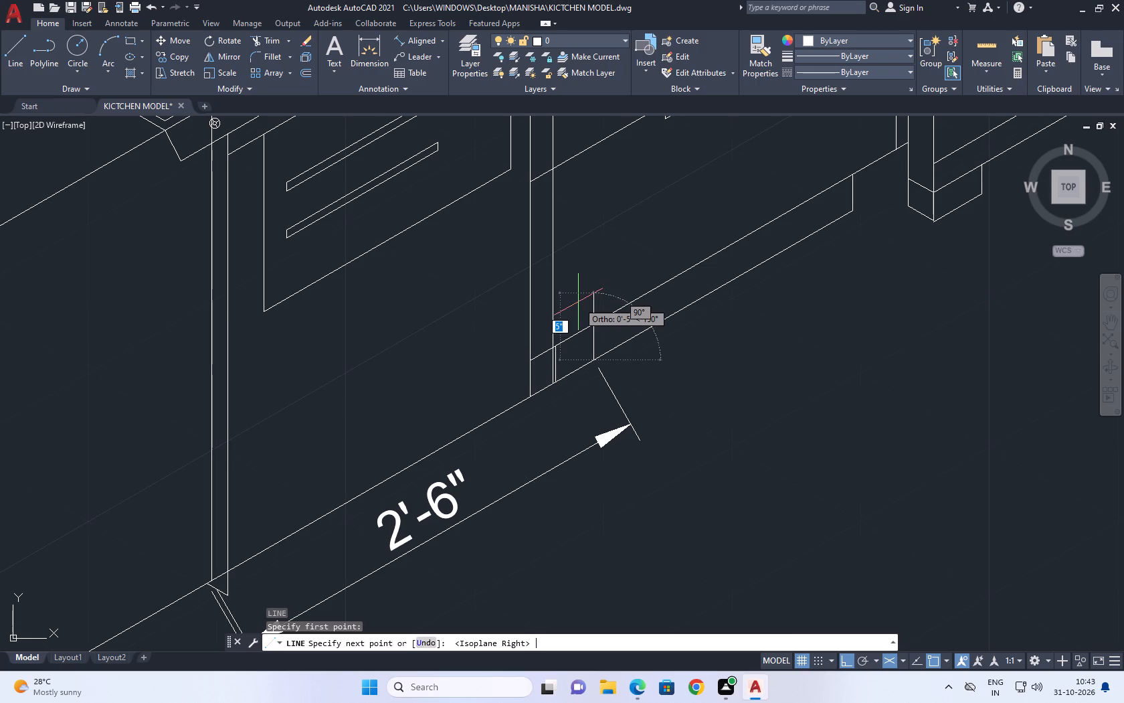
pyautogui.click(566, 281)
pyautogui.press('Escape')
# Move the drawer handles with the top, third and bottom drawer lines about 5" along the 30° direction to meet the short vertical line.
pyautogui.moveTo(616, 255); pyautogui.dragTo(596, 366, button='middle')
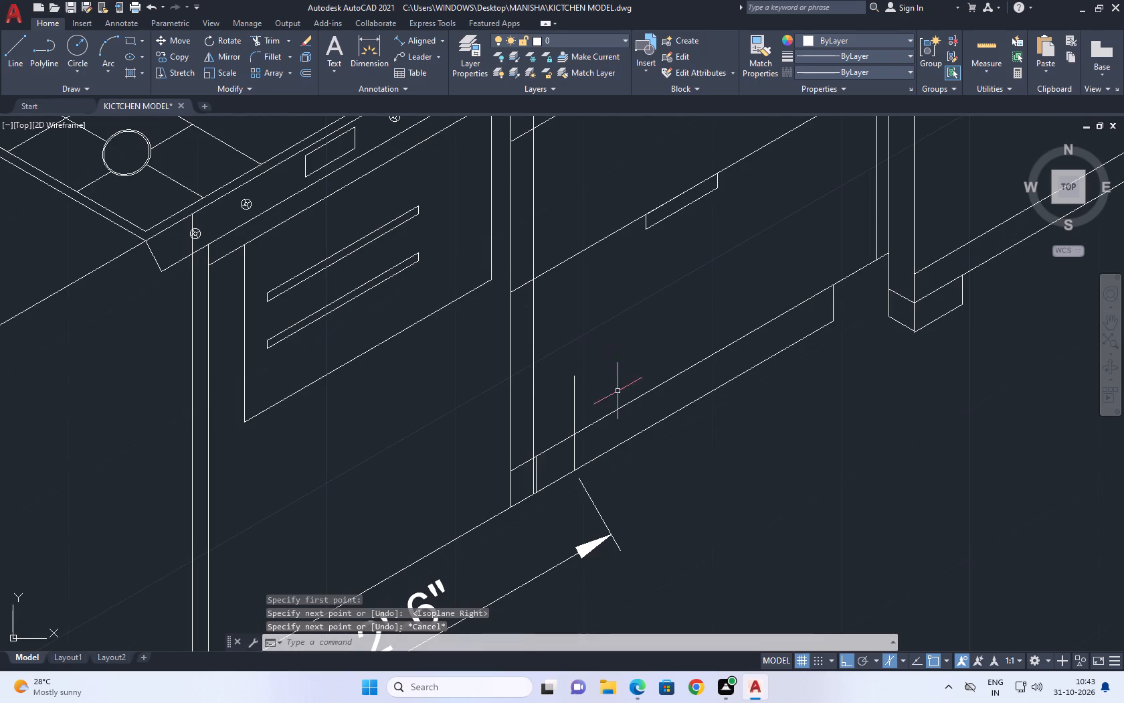
pyautogui.click(620, 414)
pyautogui.click(609, 223)
pyautogui.moveTo(603, 208); pyautogui.dragTo(593, 344, button='middle')
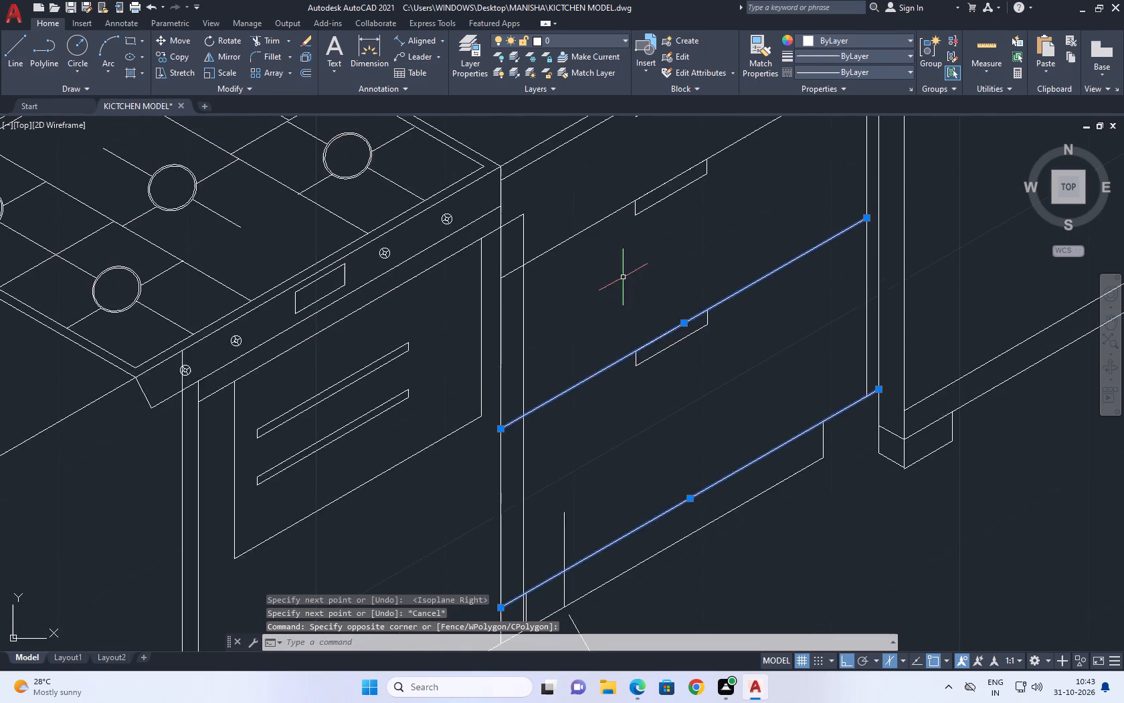
pyautogui.scroll(-1, 626, 270)
pyautogui.moveTo(594, 255); pyautogui.dragTo(591, 327, button='middle')
pyautogui.moveTo(566, 189); pyautogui.dragTo(579, 194)
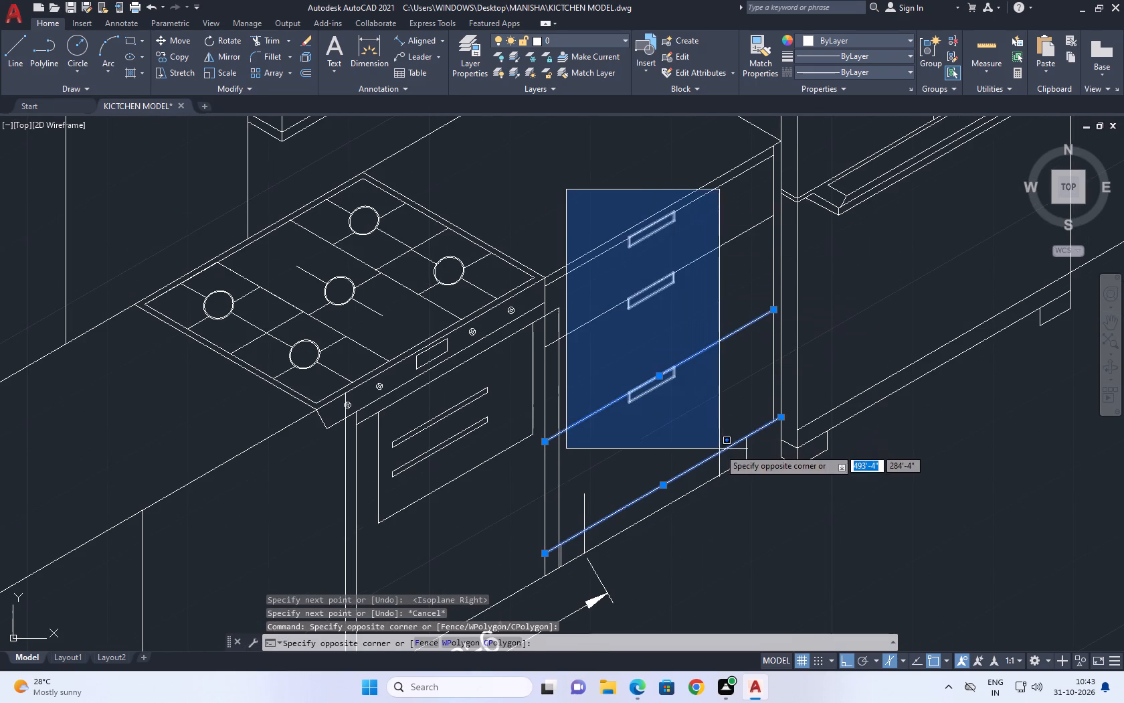
pyautogui.click(719, 449)
pyautogui.click(605, 252)
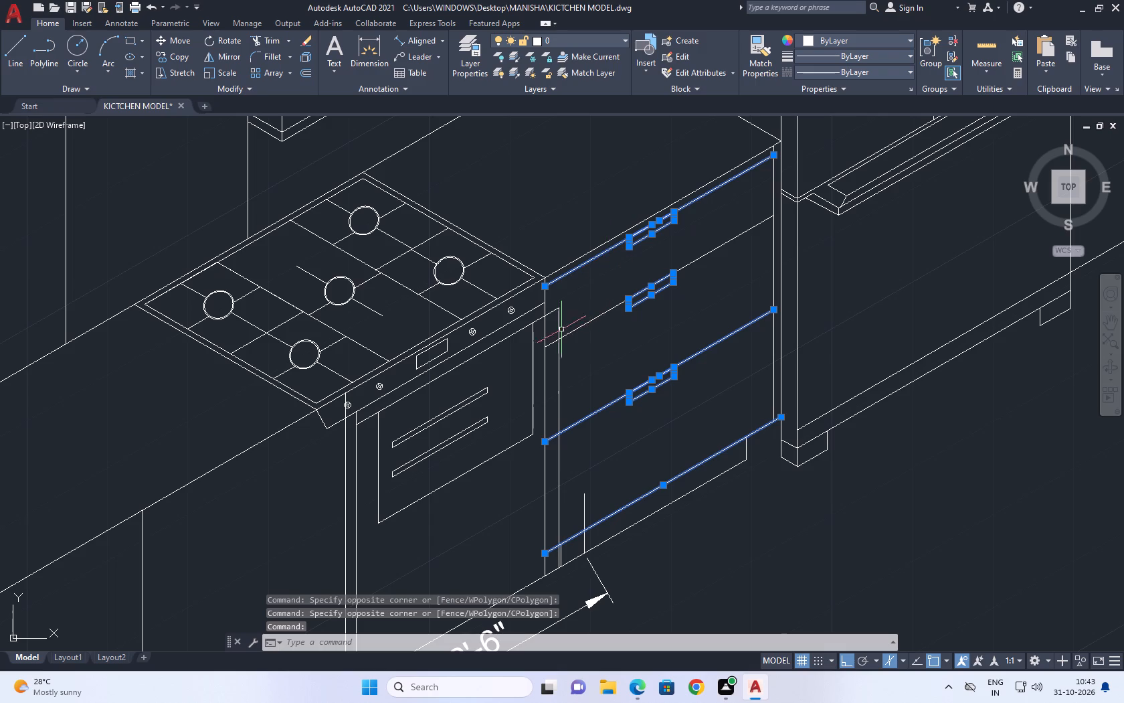
pyautogui.moveTo(575, 357); pyautogui.dragTo(509, 285, button='middle')
pyautogui.scroll(2, 490, 481)
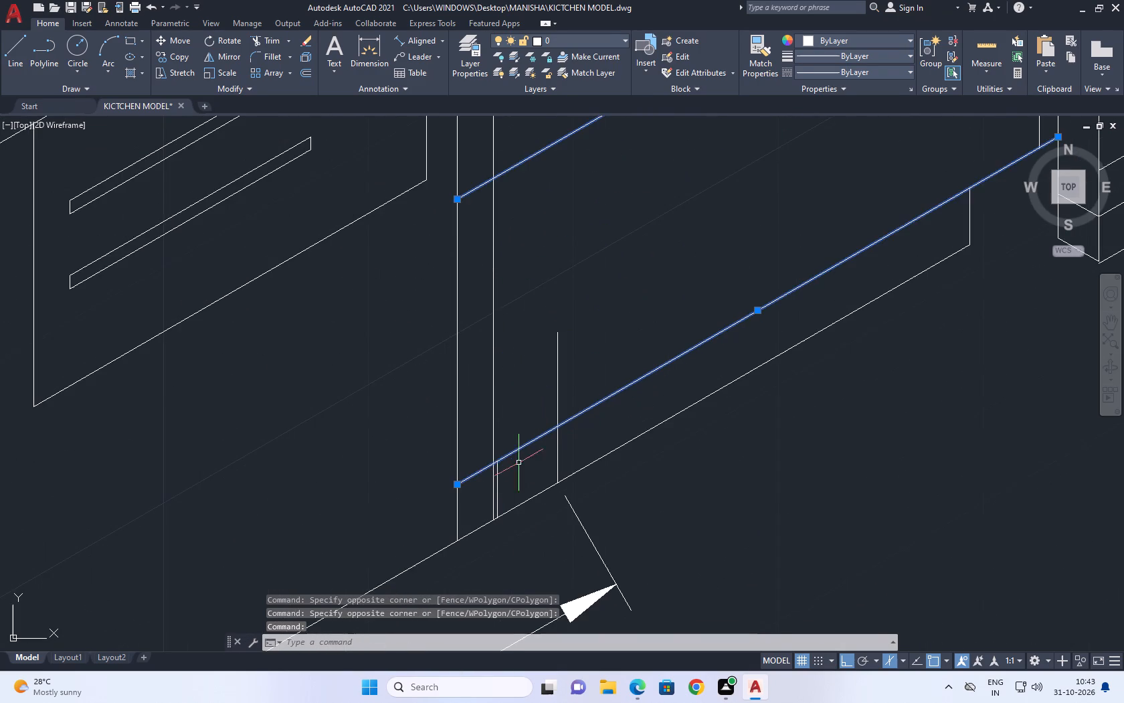
pyautogui.scroll(-2, 519, 463)
pyautogui.moveTo(622, 426); pyautogui.dragTo(543, 495, button='middle')
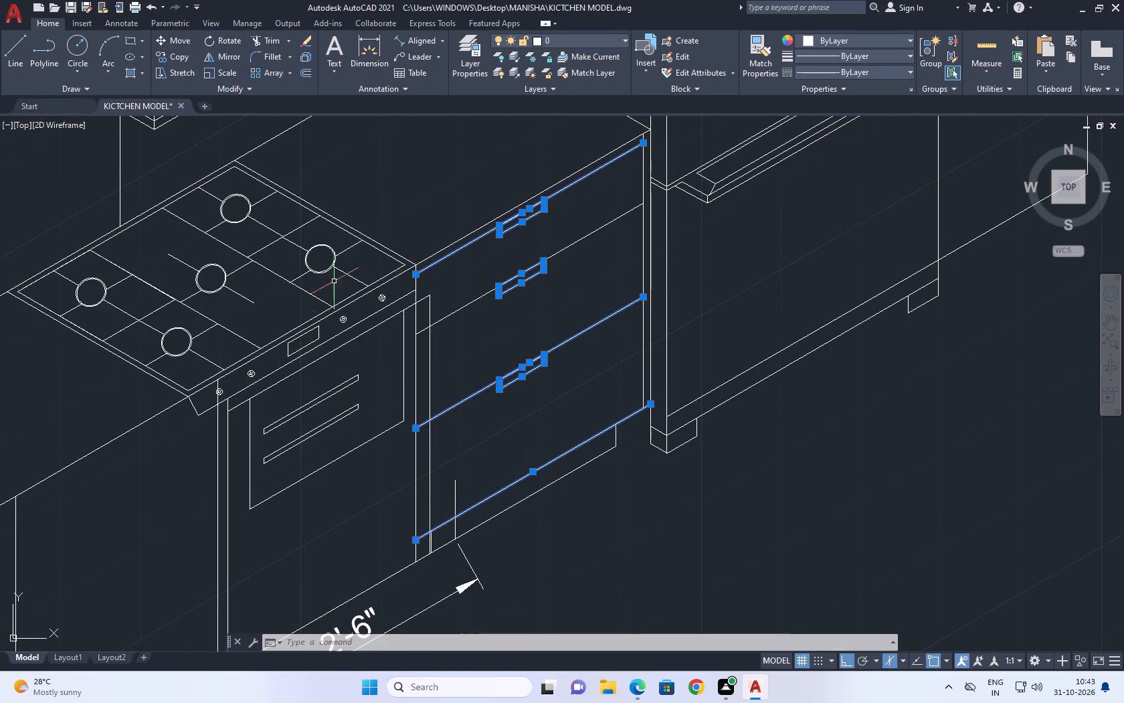
pyautogui.click(171, 39)
pyautogui.scroll(2, 494, 577)
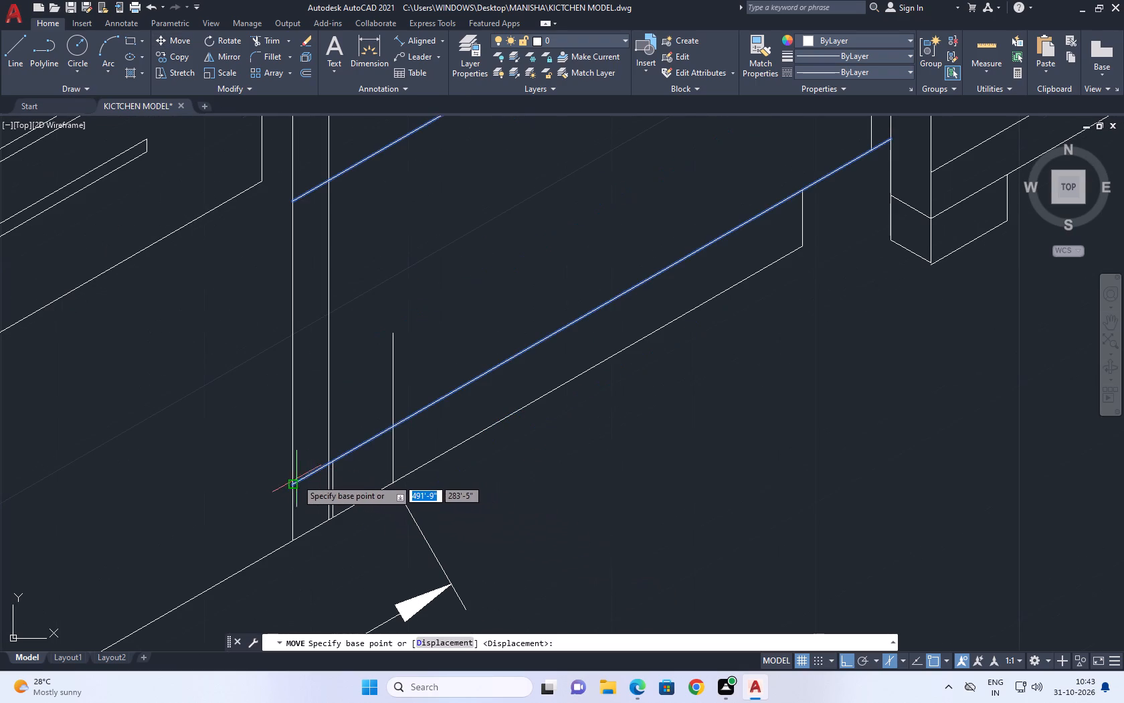
pyautogui.click(296, 487)
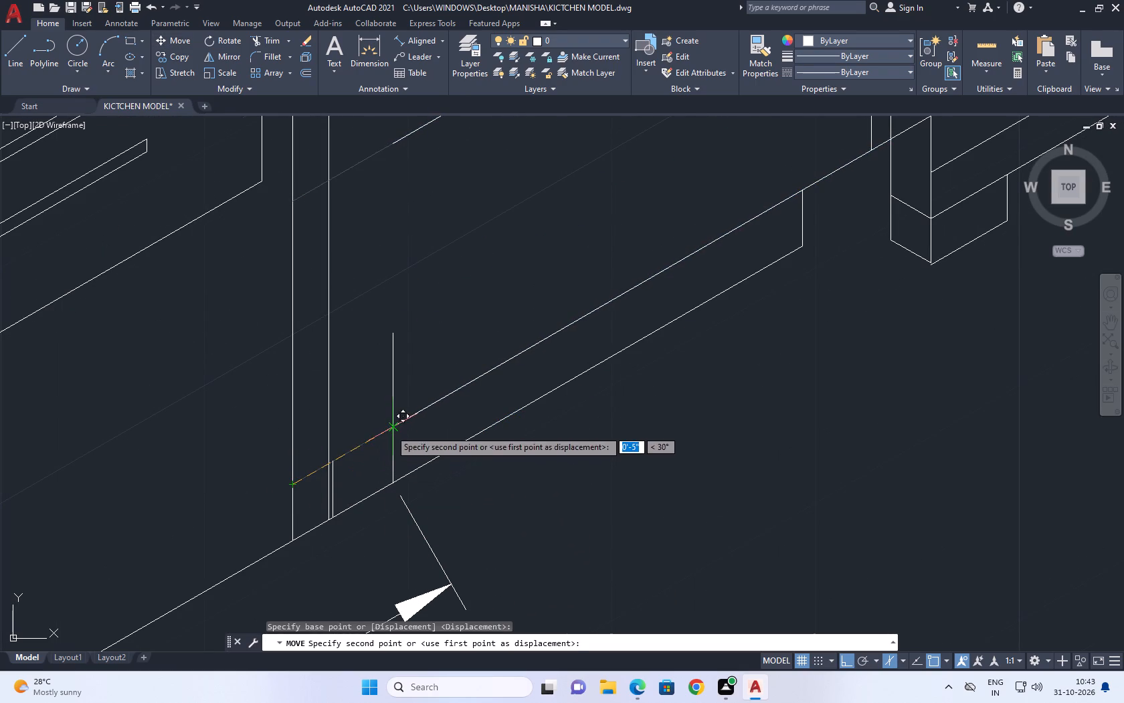
pyautogui.click(390, 429)
# Check how the short vertical line and the end of the stove's 2'-6" dimension meet the base line.
pyautogui.scroll(-2, 397, 431)
pyautogui.moveTo(516, 279); pyautogui.dragTo(503, 294, button='middle')
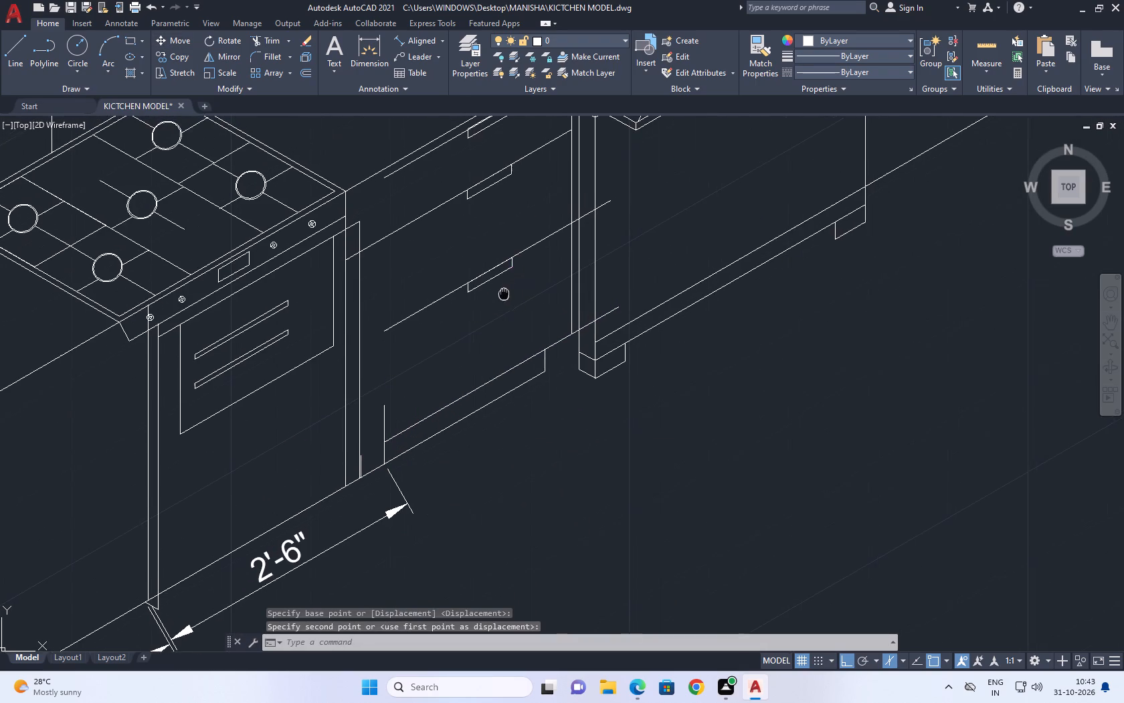
pyautogui.moveTo(503, 294); pyautogui.dragTo(495, 303, button='middle')
pyautogui.scroll(1, 371, 483)
pyautogui.click(413, 506)
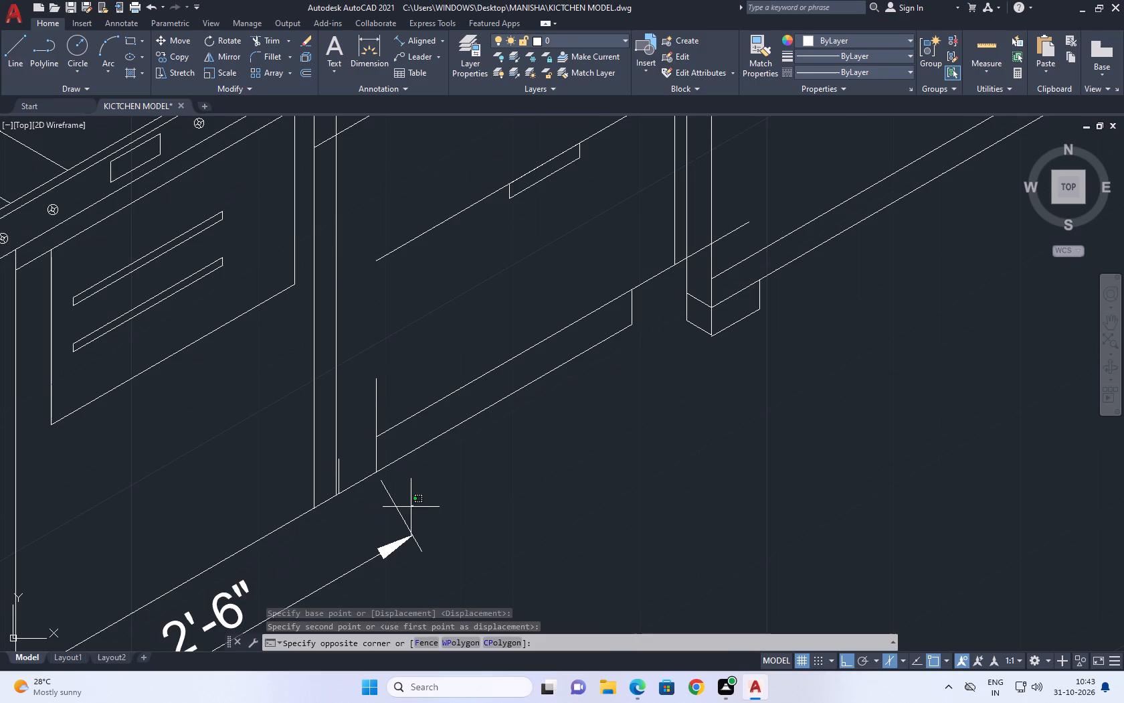
pyautogui.click(362, 514)
pyautogui.scroll(1, 377, 462)
pyautogui.click(381, 455)
pyautogui.click(367, 443)
pyautogui.scroll(5, 375, 487)
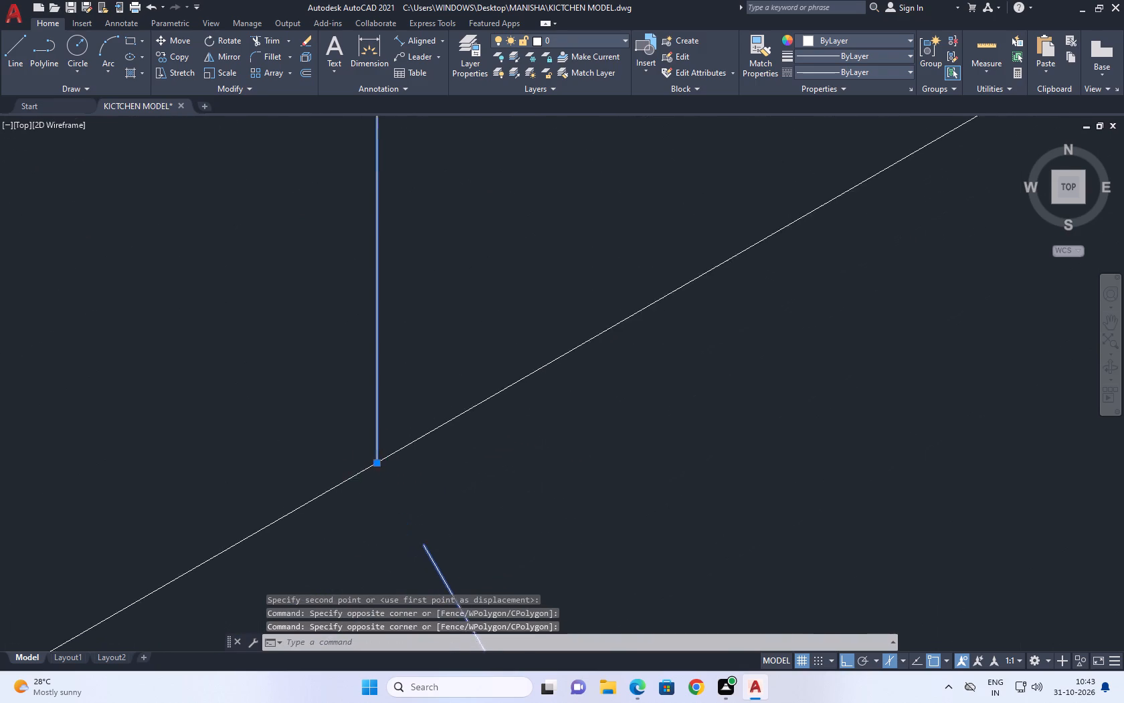
pyautogui.scroll(5, 383, 455)
pyautogui.scroll(-14, 383, 455)
pyautogui.moveTo(407, 334); pyautogui.dragTo(391, 323, button='right')
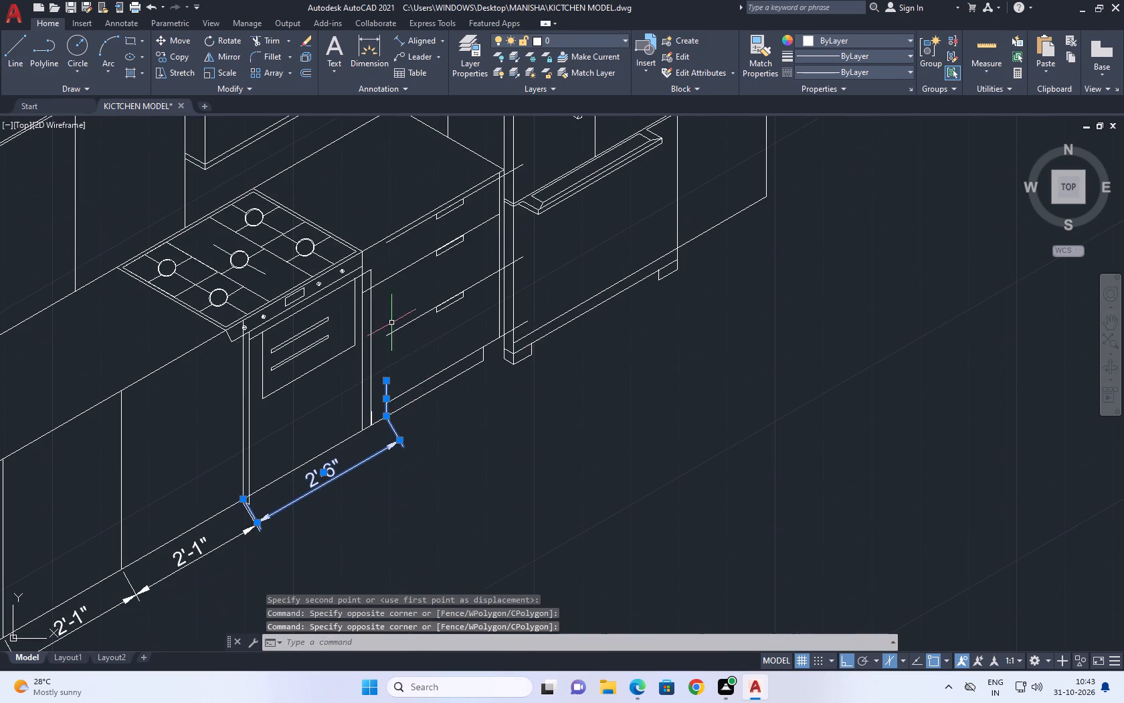
pyautogui.moveTo(391, 323); pyautogui.dragTo(391, 323, button='right')
pyautogui.click(452, 536)
pyautogui.moveTo(398, 387); pyautogui.dragTo(386, 399, button='middle')
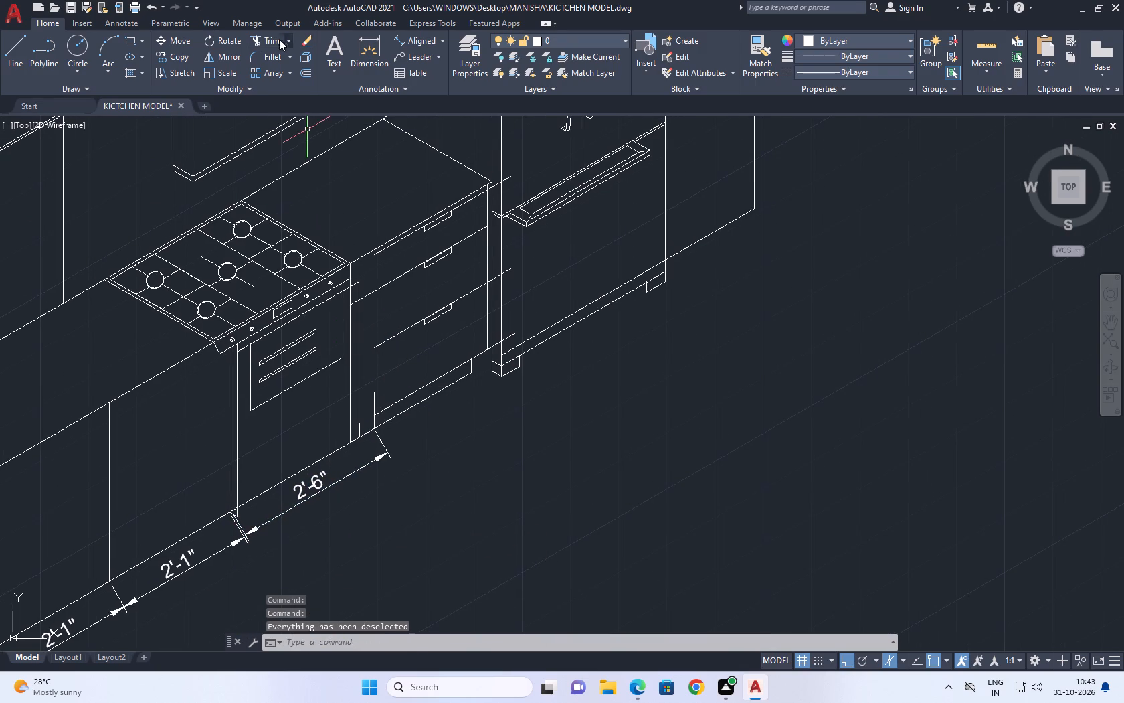
# Trim the parts of the top and third drawer lines that run past the drawer cabinet across the refrigerator's side panel.
pyautogui.click(266, 38)
pyautogui.scroll(3, 488, 217)
pyautogui.click(506, 131)
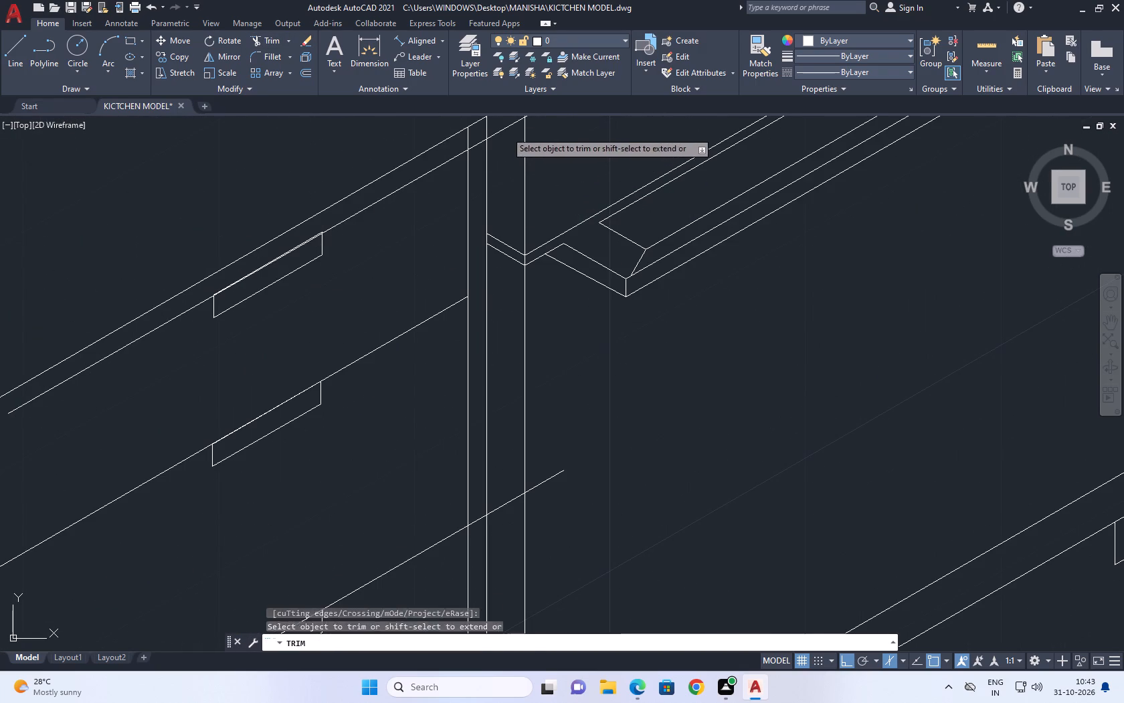
pyautogui.moveTo(504, 141); pyautogui.dragTo(500, 133)
pyautogui.click(497, 126)
pyautogui.click(499, 142)
pyautogui.moveTo(529, 449); pyautogui.dragTo(514, 321, button='middle')
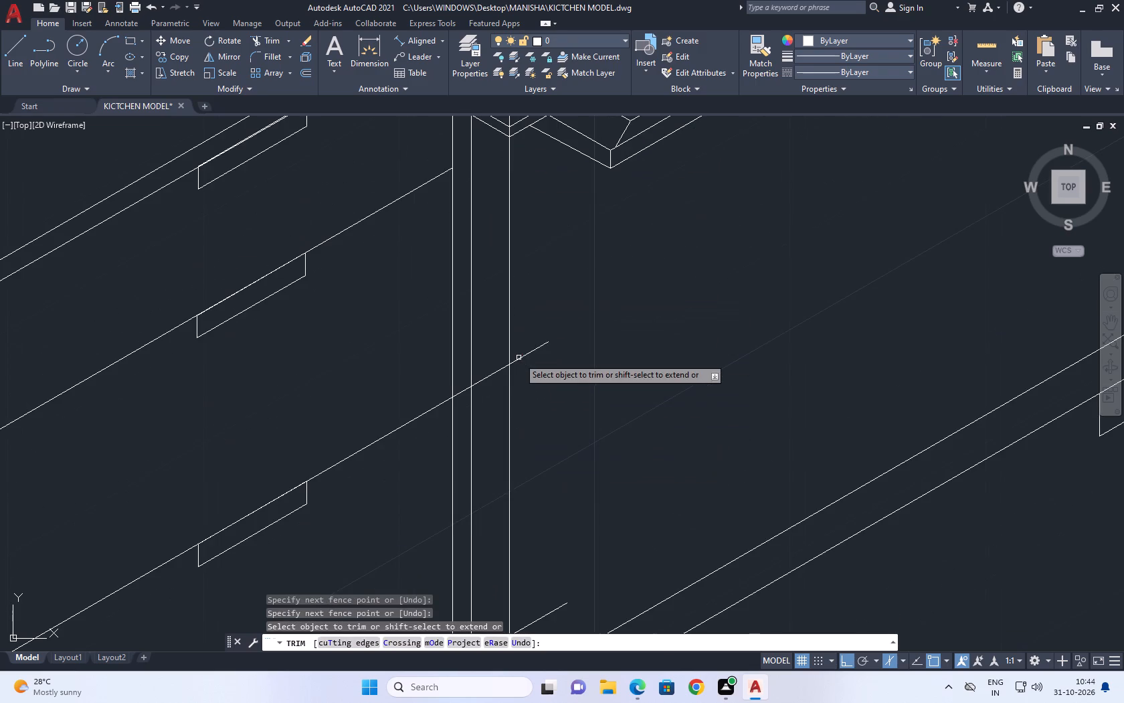
pyautogui.click(519, 358)
pyautogui.click(476, 374)
pyautogui.click(484, 392)
pyautogui.rightClick(493, 298)
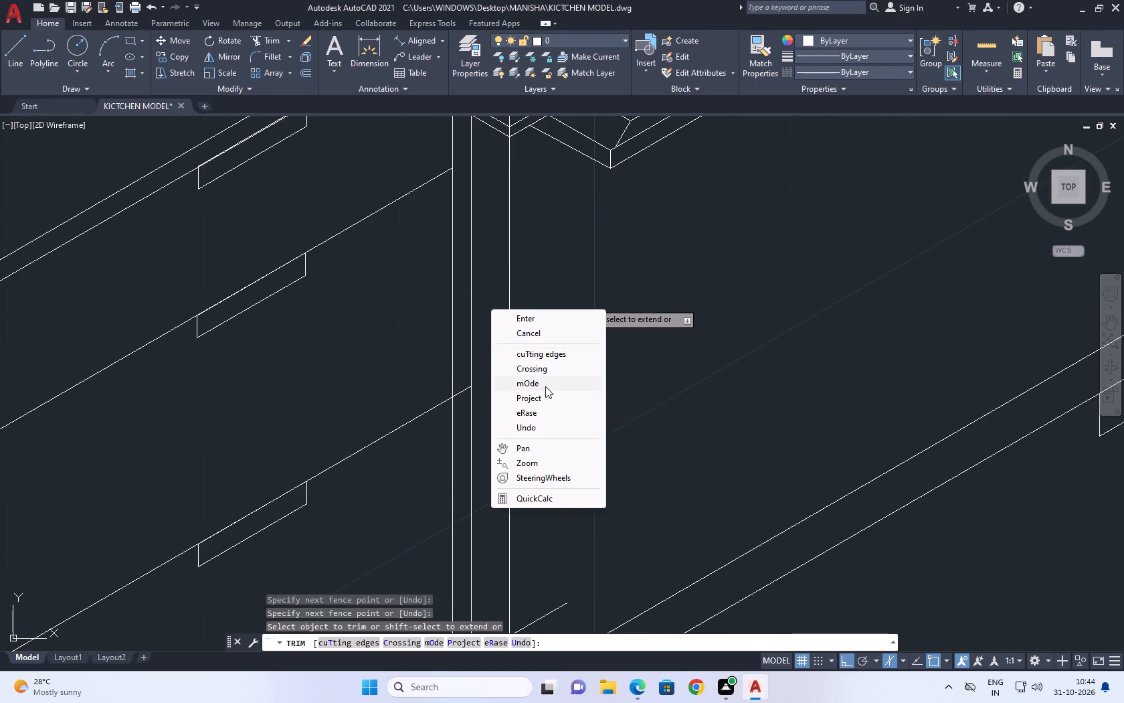
pyautogui.click(657, 346)
# Trim the bottom drawer line where it overshoots into the refrigerator, back to the refrigerator's near edge.
pyautogui.scroll(-2, 622, 378)
pyautogui.click(628, 375)
pyautogui.scroll(3, 594, 487)
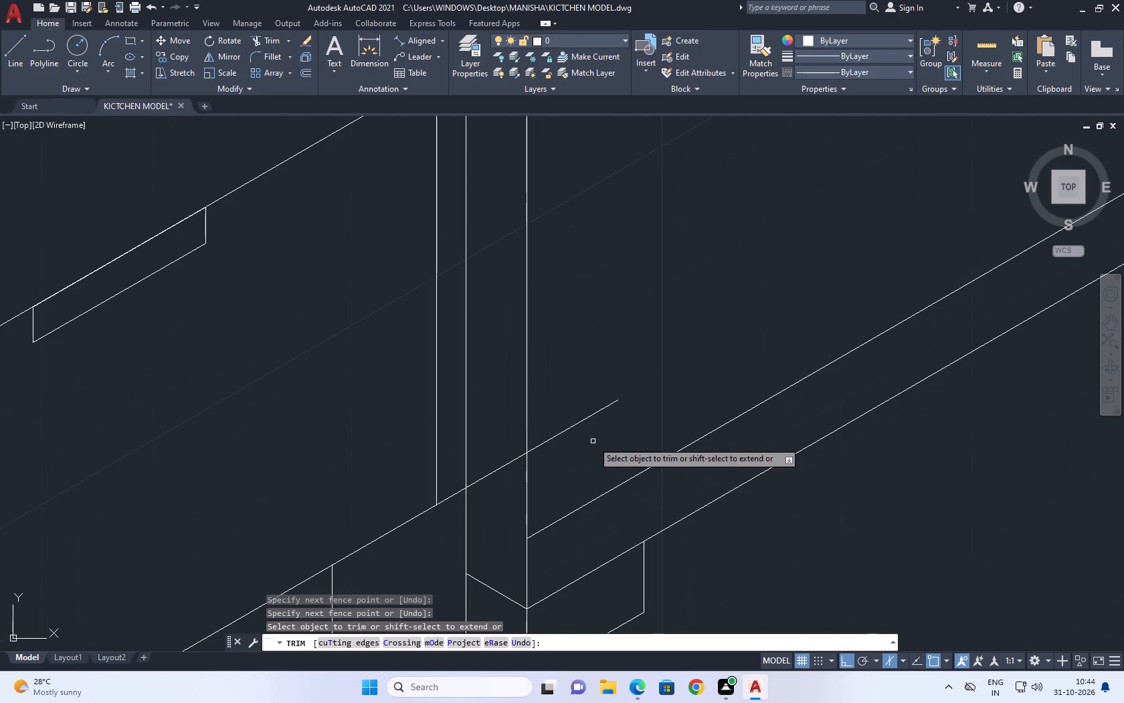
pyautogui.click(586, 396)
pyautogui.click(583, 443)
pyautogui.click(498, 489)
pyautogui.click(488, 443)
pyautogui.scroll(-3, 573, 374)
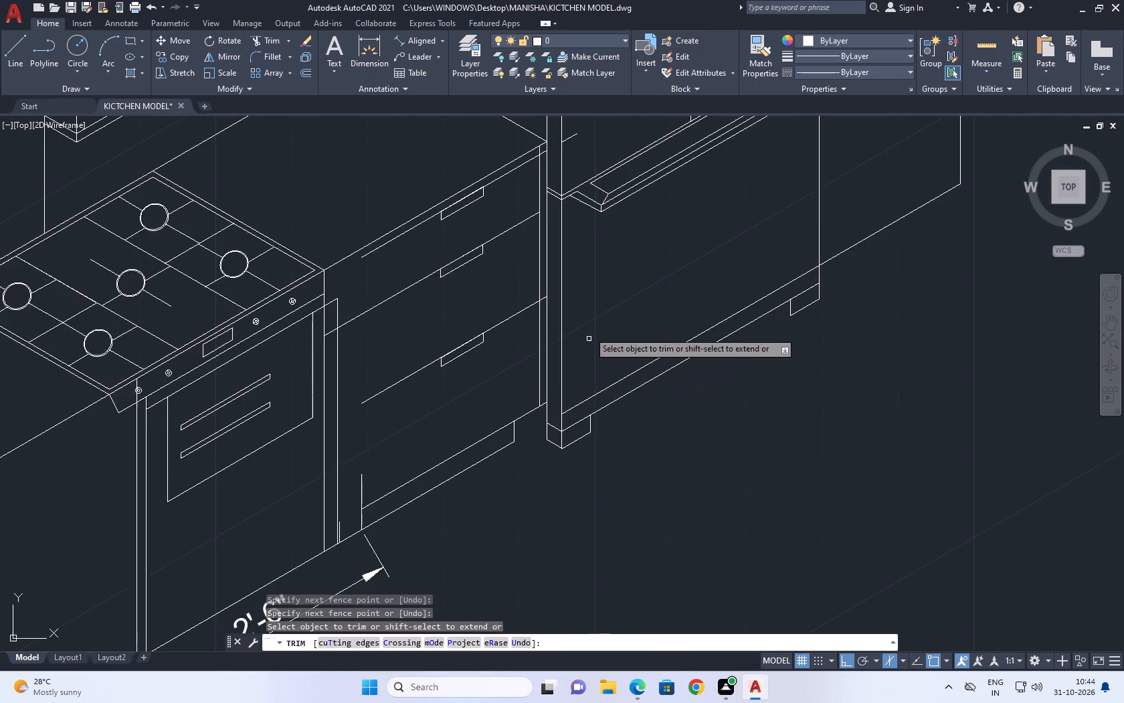
pyautogui.moveTo(553, 360); pyautogui.dragTo(545, 393, button='middle')
pyautogui.rightClick(616, 309)
pyautogui.click(661, 337)
# Erase the leftover piece of the top drawer line on the refrigerator's front.
pyautogui.moveTo(553, 331); pyautogui.dragTo(541, 382, button='middle')
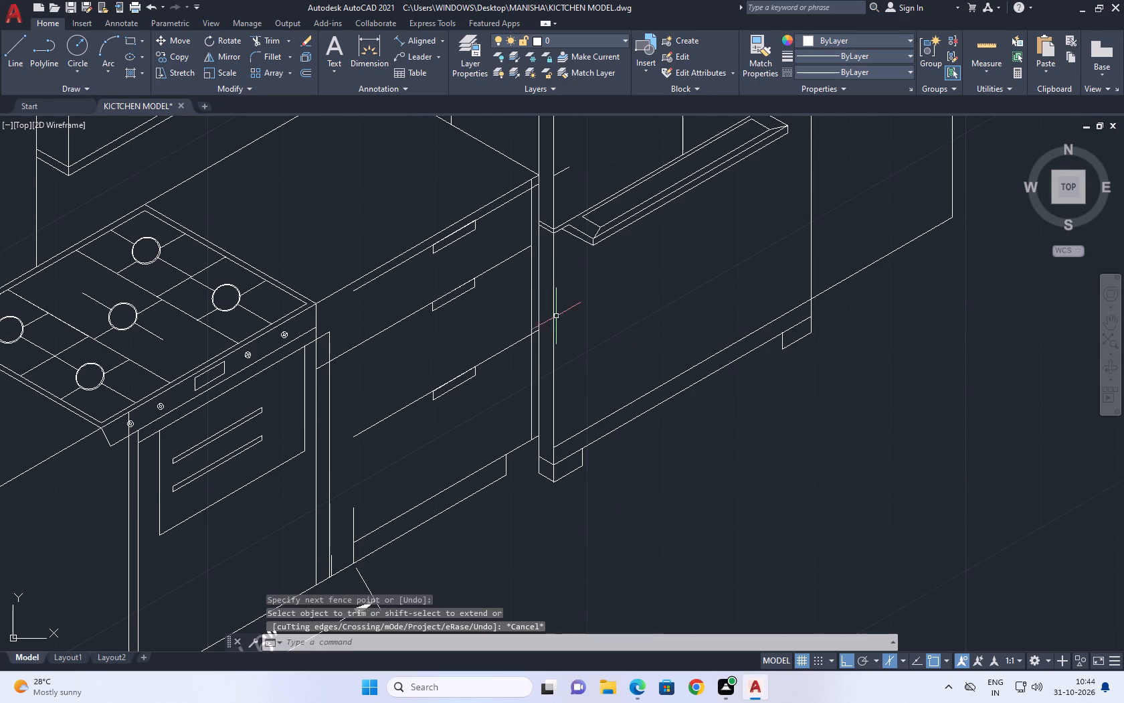
pyautogui.moveTo(541, 382); pyautogui.dragTo(540, 394, button='middle')
pyautogui.scroll(2, 544, 243)
pyautogui.moveTo(572, 247); pyautogui.dragTo(563, 232)
pyautogui.click(547, 200)
pyautogui.moveTo(578, 179); pyautogui.dragTo(567, 164, button='right')
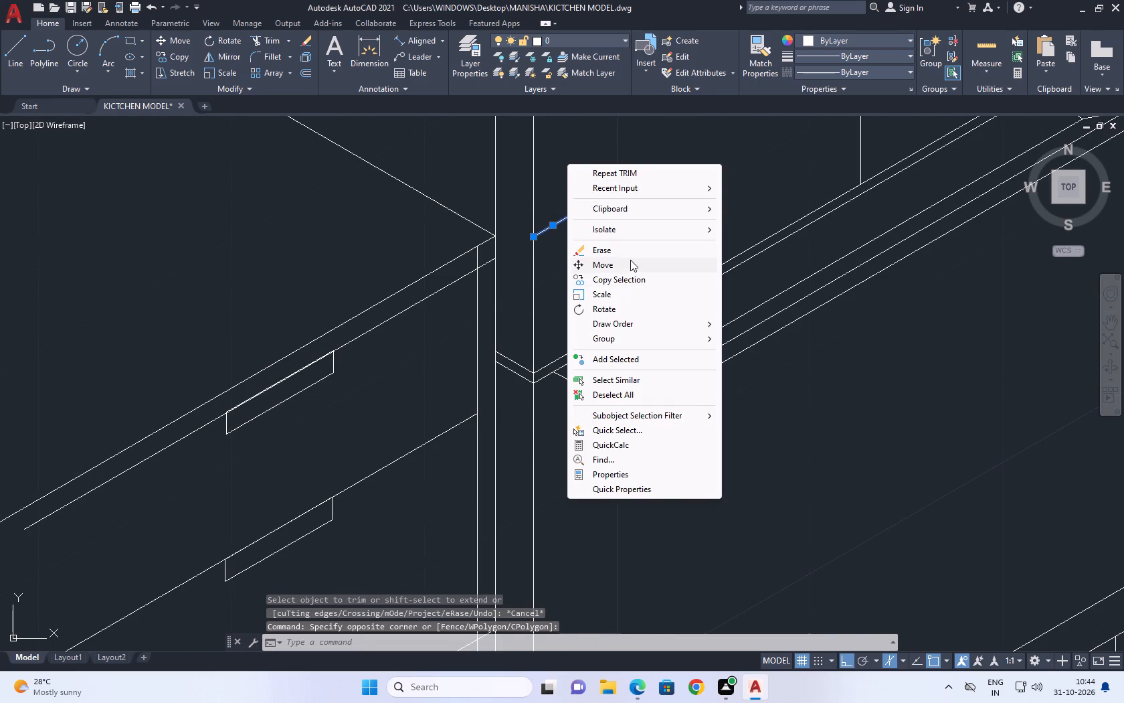
pyautogui.click(632, 260)
pyautogui.rightClick(564, 222)
pyautogui.click(593, 240)
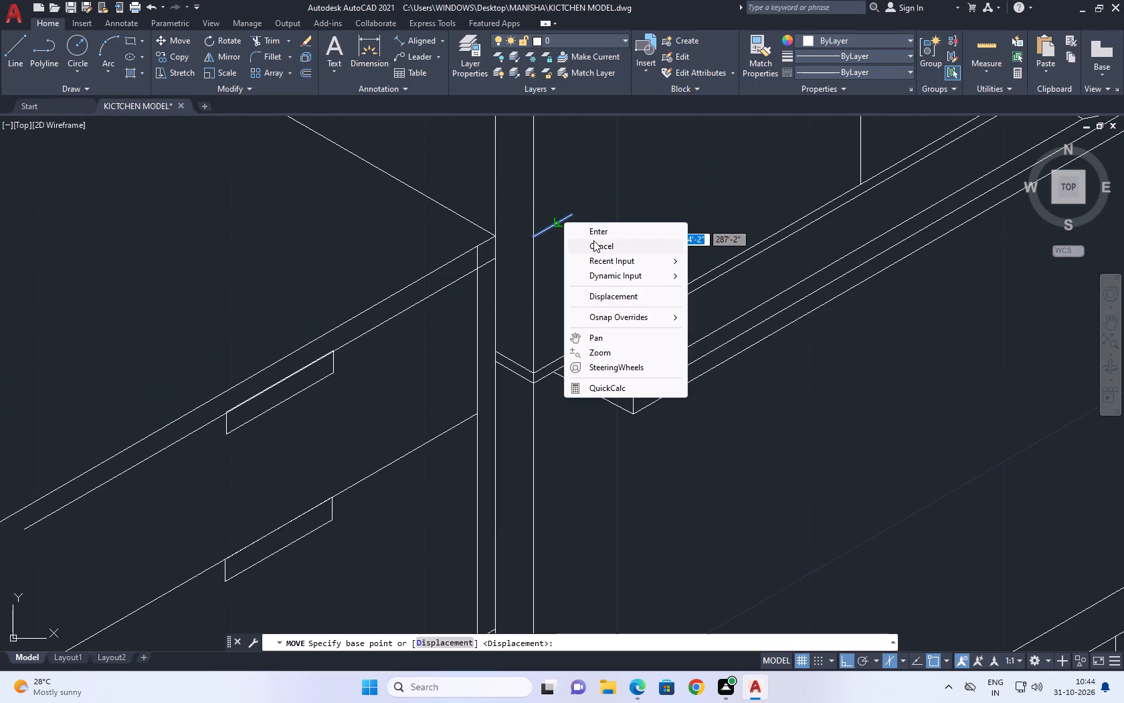
pyautogui.click(586, 224)
pyautogui.click(554, 196)
pyautogui.rightClick(621, 196)
pyautogui.click(652, 278)
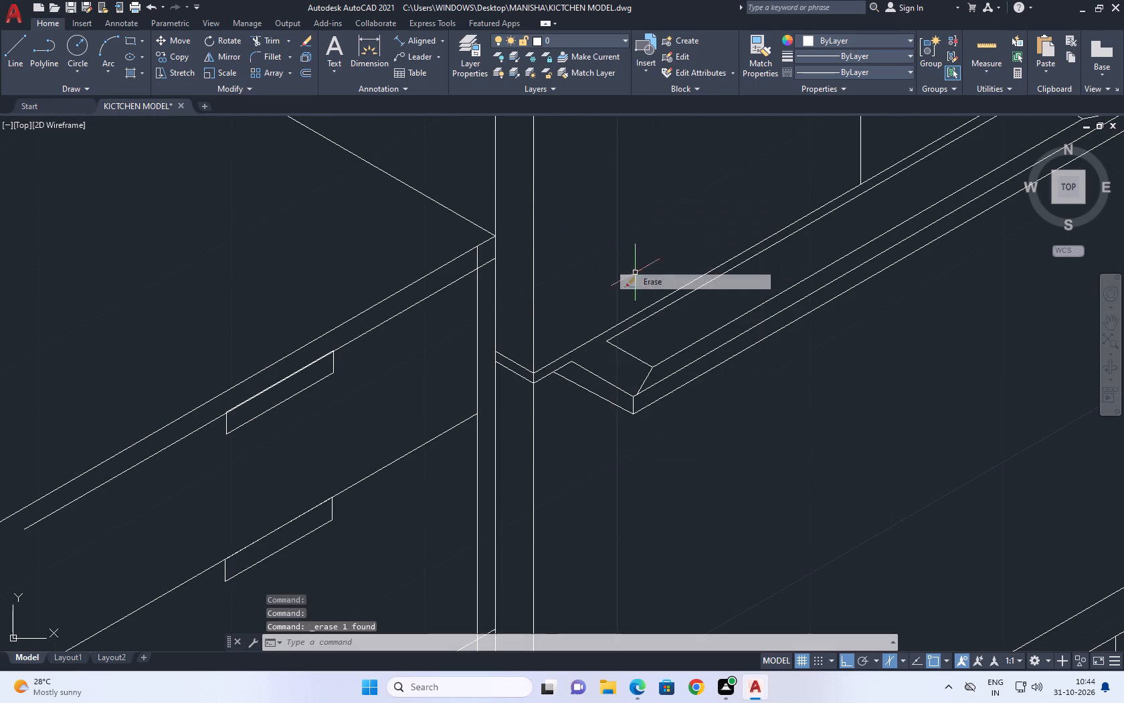
# Erase the old short vertical stub beside the stove's side panel at the base line.
pyautogui.scroll(-3, 539, 250)
pyautogui.scroll(1, 538, 254)
pyautogui.moveTo(518, 341); pyautogui.dragTo(537, 289, button='middle')
pyautogui.moveTo(333, 435); pyautogui.dragTo(415, 293, button='middle')
pyautogui.scroll(2, 395, 453)
pyautogui.click(403, 369)
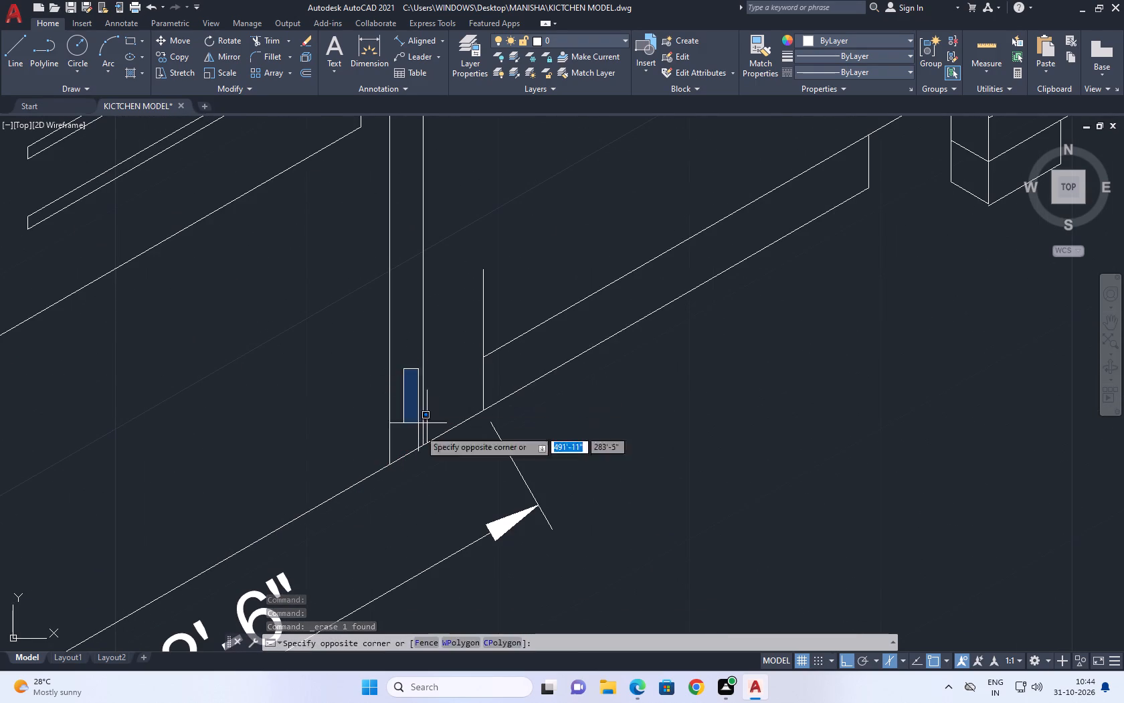
pyautogui.click(444, 484)
pyautogui.moveTo(413, 262); pyautogui.dragTo(407, 258, button='right')
pyautogui.click(474, 347)
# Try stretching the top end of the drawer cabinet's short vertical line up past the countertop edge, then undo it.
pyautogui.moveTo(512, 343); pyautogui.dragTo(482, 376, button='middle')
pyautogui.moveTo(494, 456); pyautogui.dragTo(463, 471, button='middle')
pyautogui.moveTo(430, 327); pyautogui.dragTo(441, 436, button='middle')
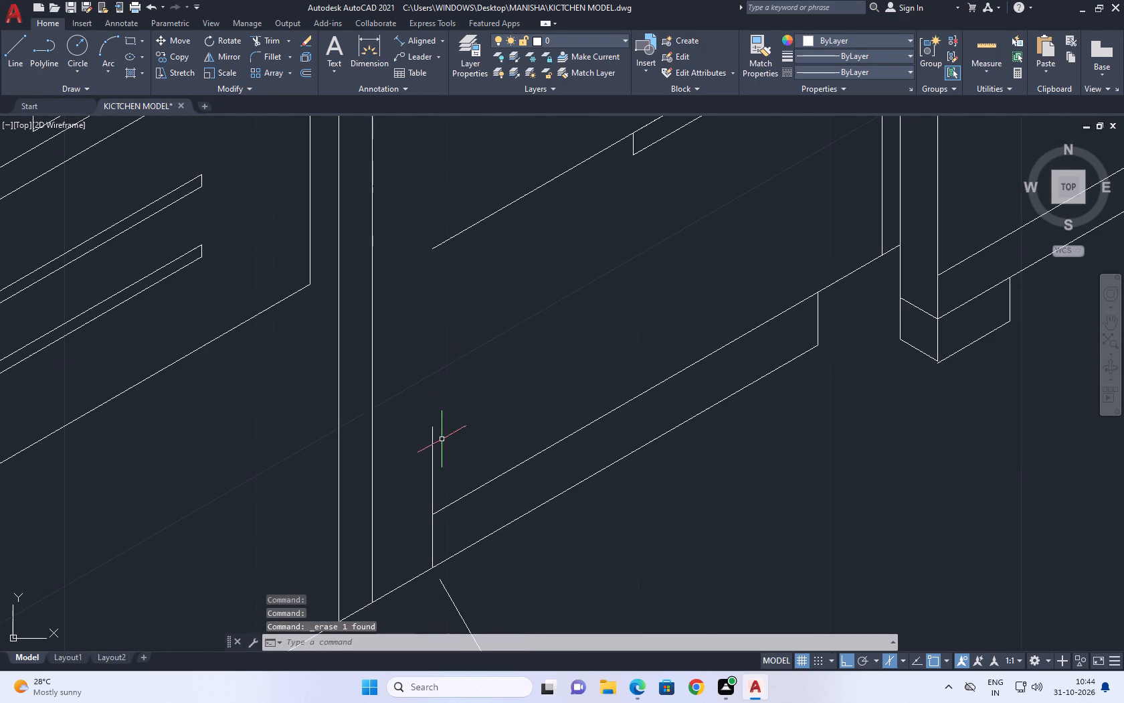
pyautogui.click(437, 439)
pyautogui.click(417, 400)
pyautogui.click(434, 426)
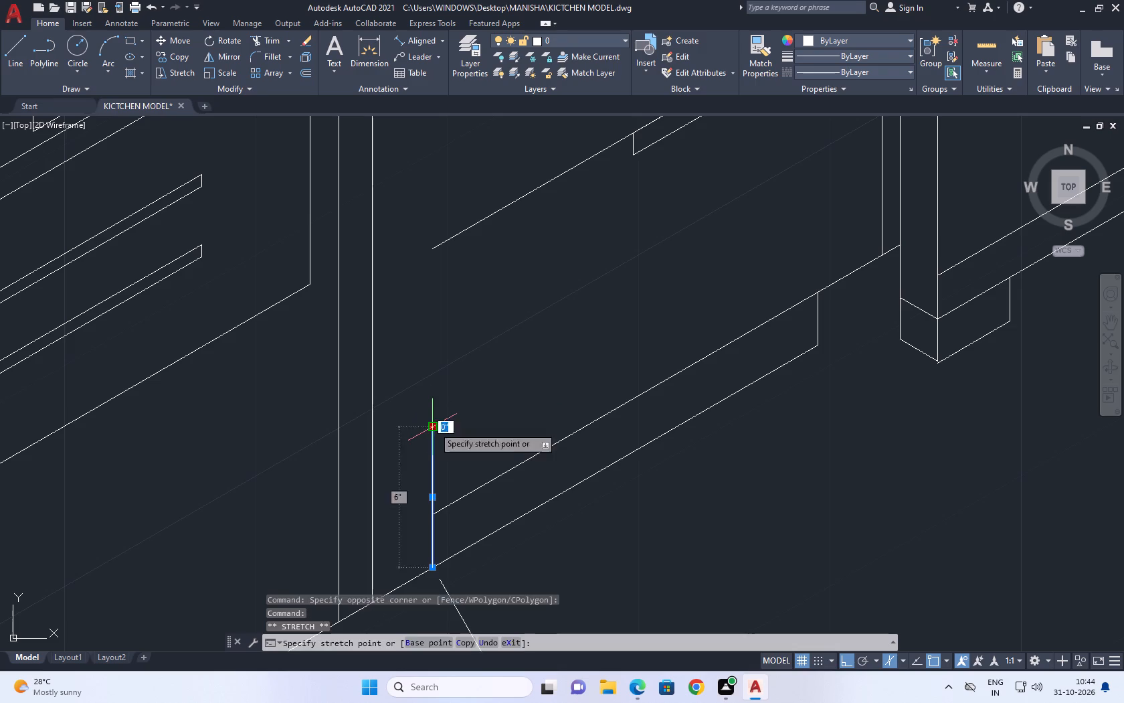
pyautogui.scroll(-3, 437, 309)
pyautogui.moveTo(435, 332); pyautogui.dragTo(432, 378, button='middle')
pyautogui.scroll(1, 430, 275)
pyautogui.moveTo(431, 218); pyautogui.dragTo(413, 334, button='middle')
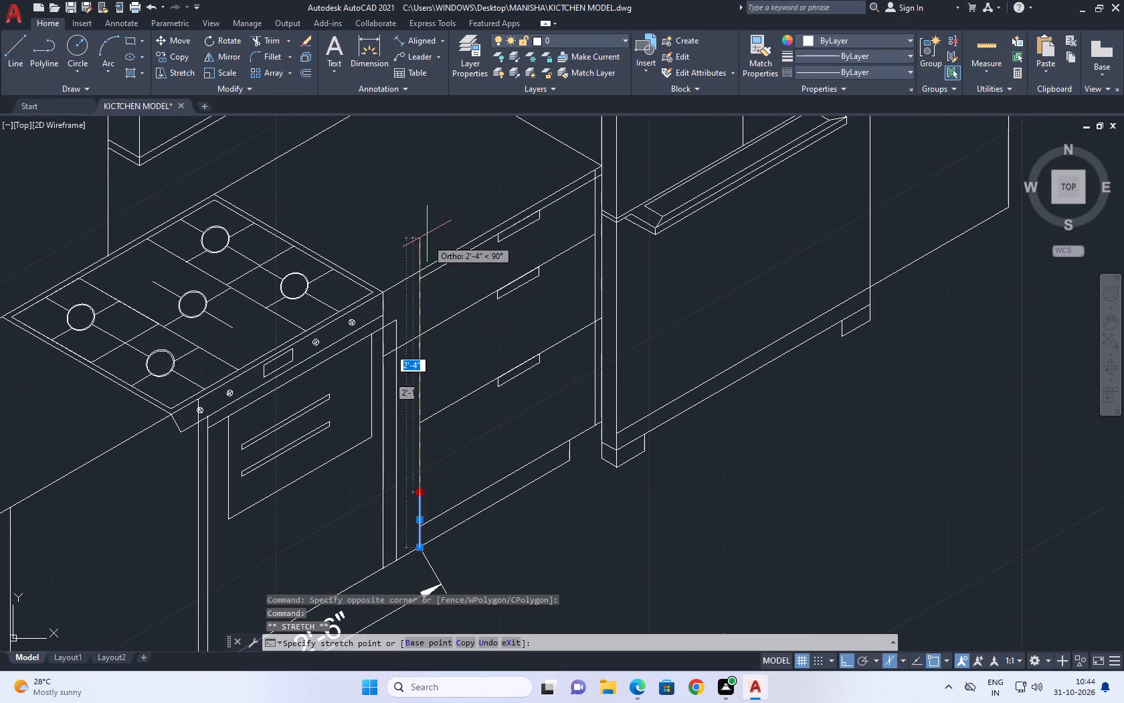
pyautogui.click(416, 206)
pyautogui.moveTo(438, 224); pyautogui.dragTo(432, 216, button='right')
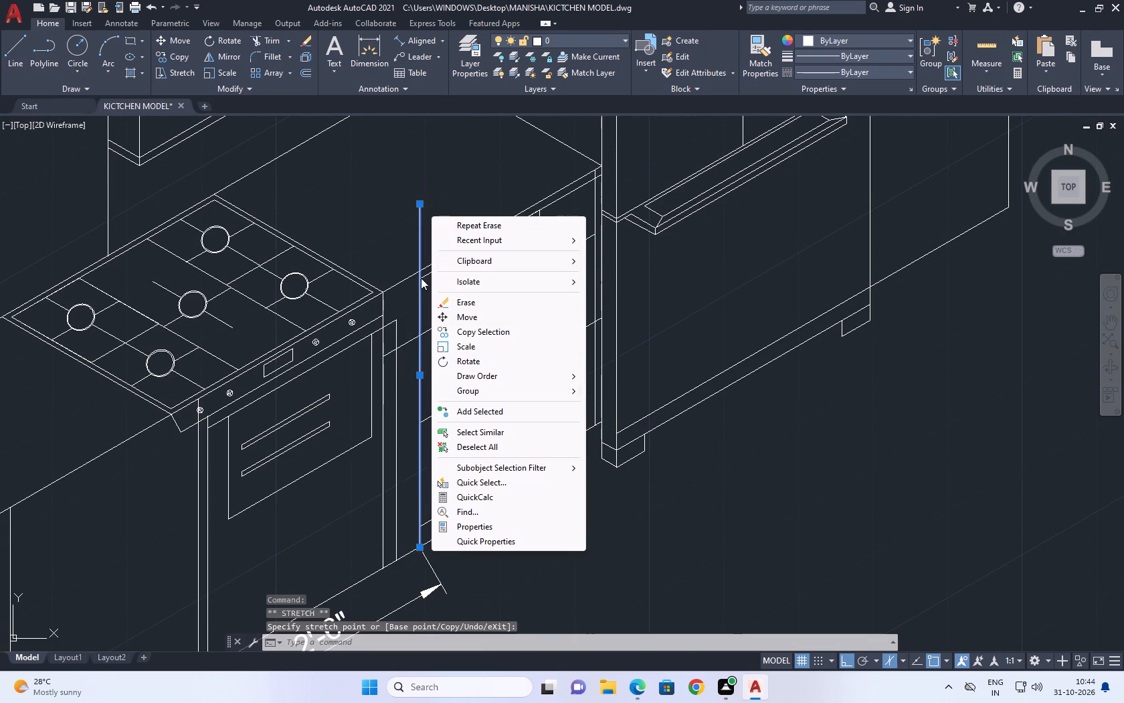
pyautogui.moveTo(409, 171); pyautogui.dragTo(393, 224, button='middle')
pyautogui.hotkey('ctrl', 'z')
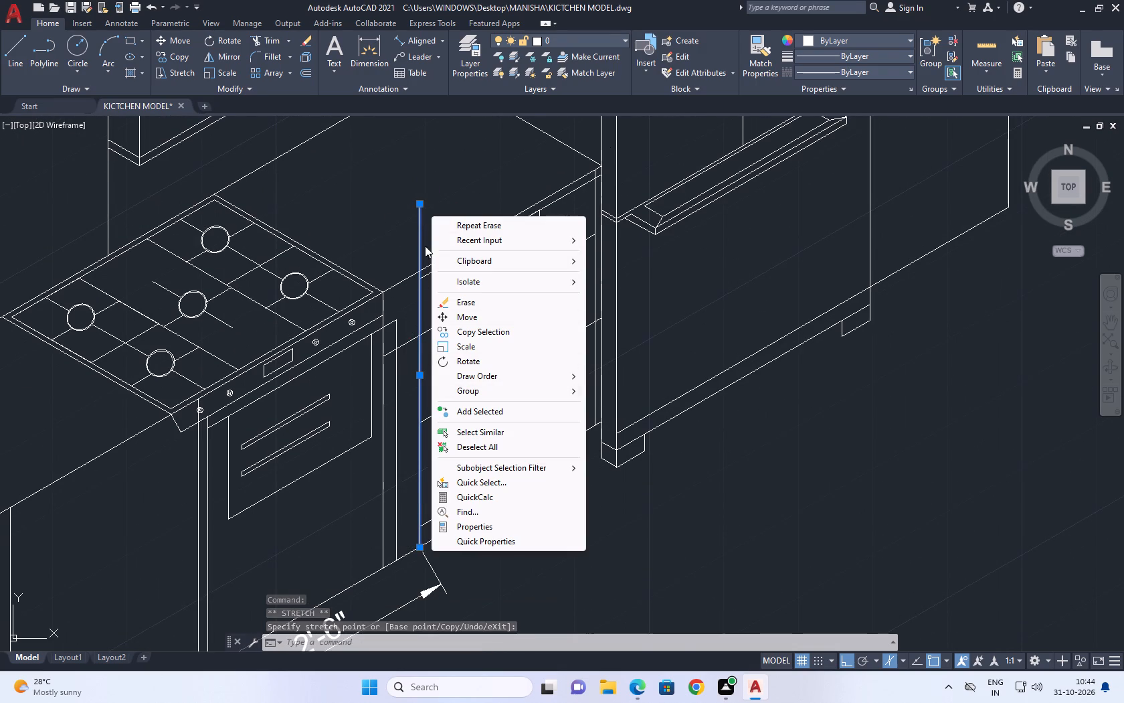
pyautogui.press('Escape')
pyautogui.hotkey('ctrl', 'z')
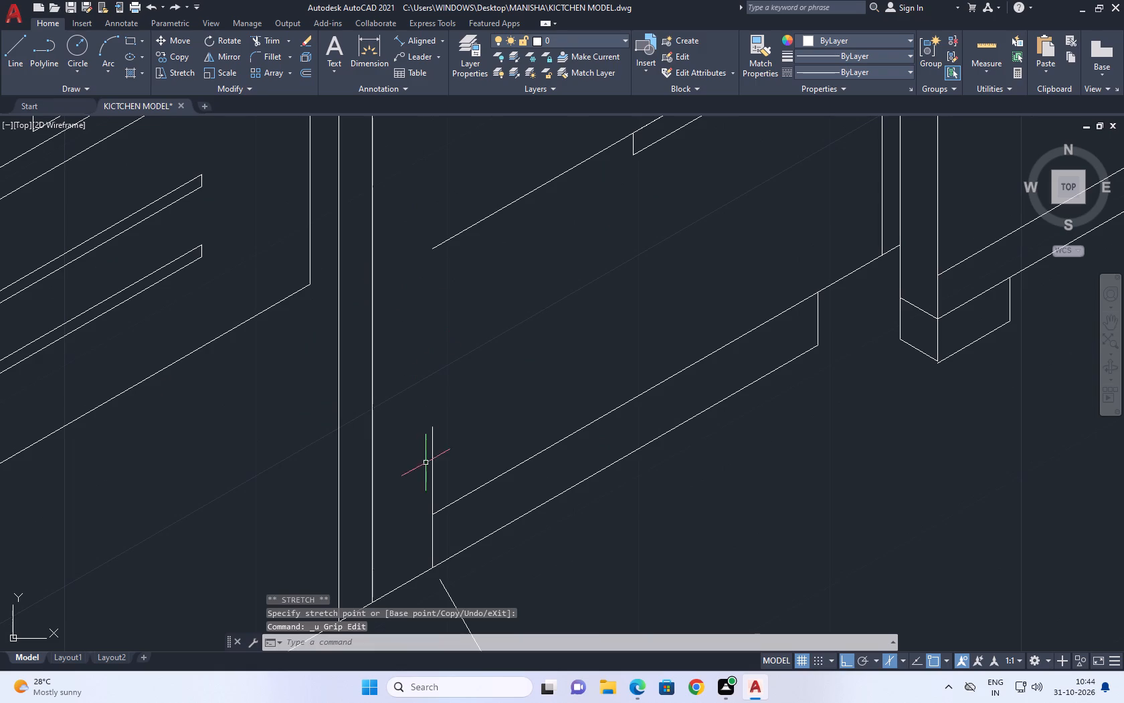
# Extend the short vertical line up across the drawer lines to the top drawer line below the countertop.
pyautogui.press('e')
pyautogui.press('x')
pyautogui.press('space')
pyautogui.scroll(-3, 448, 422)
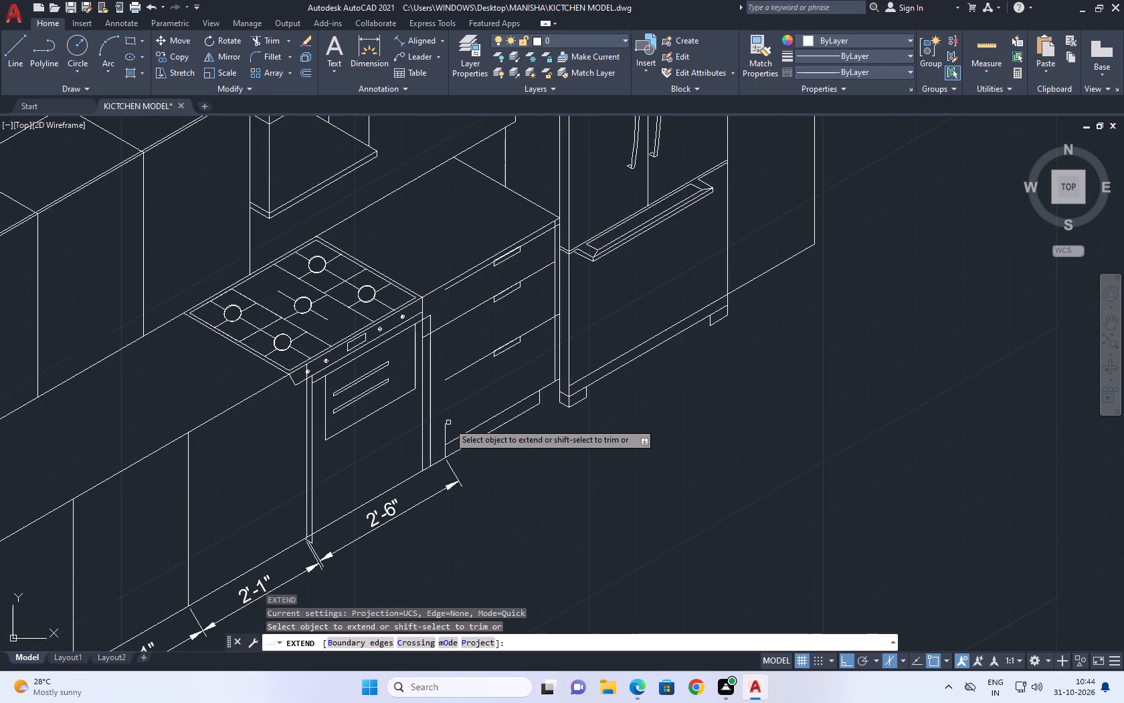
pyautogui.click(446, 424)
pyautogui.click(444, 416)
pyautogui.click(446, 408)
pyautogui.click(447, 404)
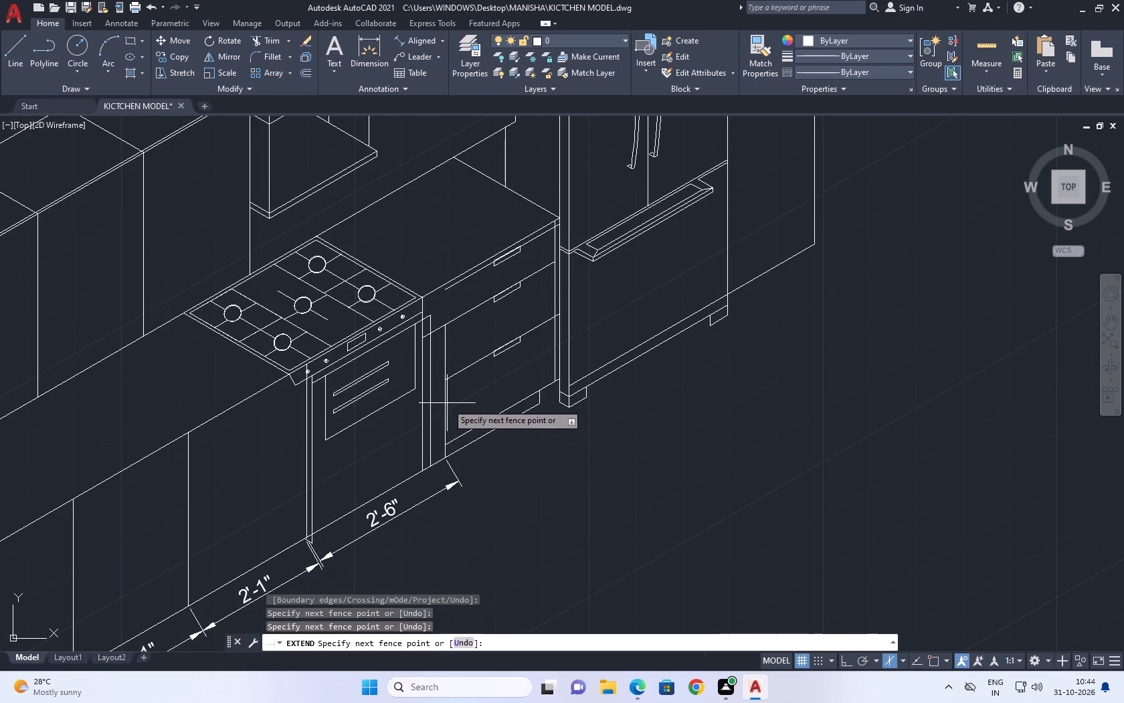
pyautogui.click(437, 396)
pyautogui.click(440, 349)
pyautogui.click(458, 334)
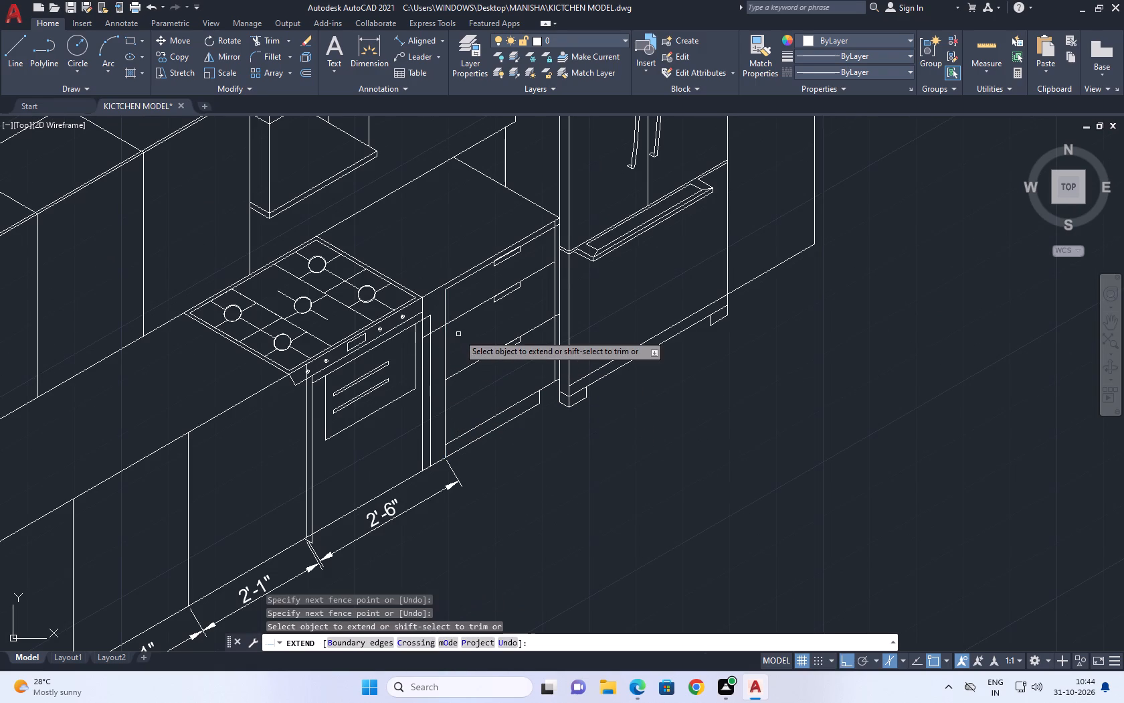
pyautogui.moveTo(455, 341); pyautogui.dragTo(448, 335, button='right')
pyautogui.click(491, 357)
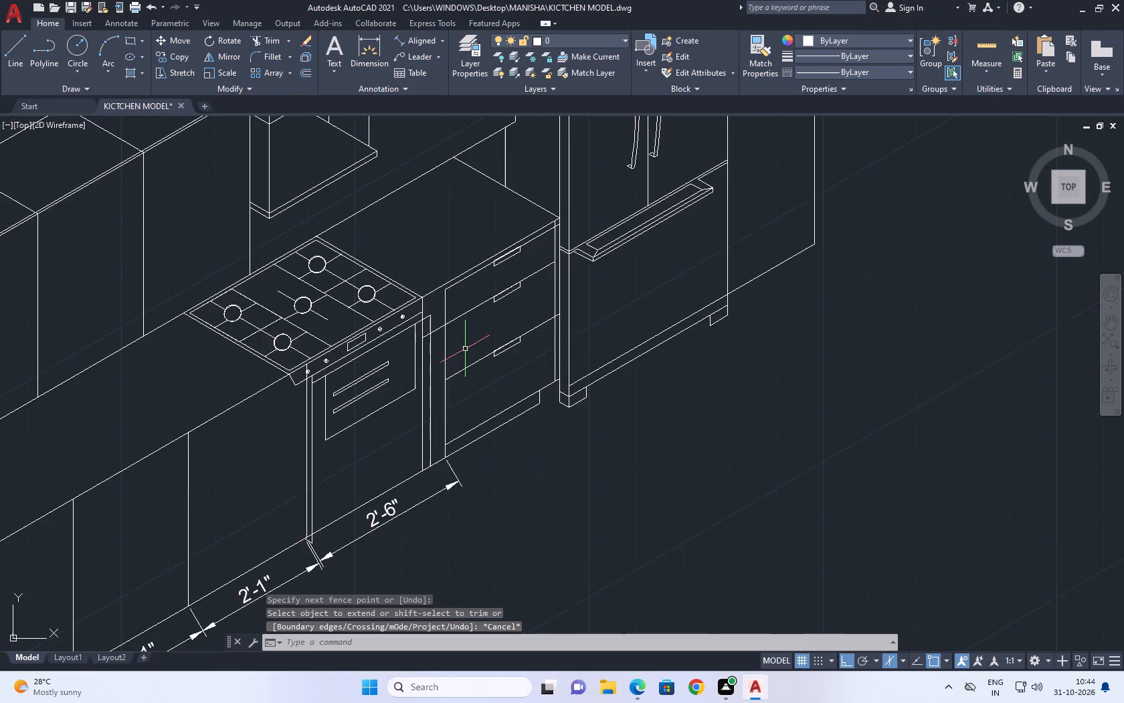
# Shorten the second drawer line by moving its stove-side end 5" to the new vertical edge of the drawer cabinet.
pyautogui.moveTo(458, 346); pyautogui.dragTo(408, 287, button='middle')
pyautogui.middleClick(393, 290)
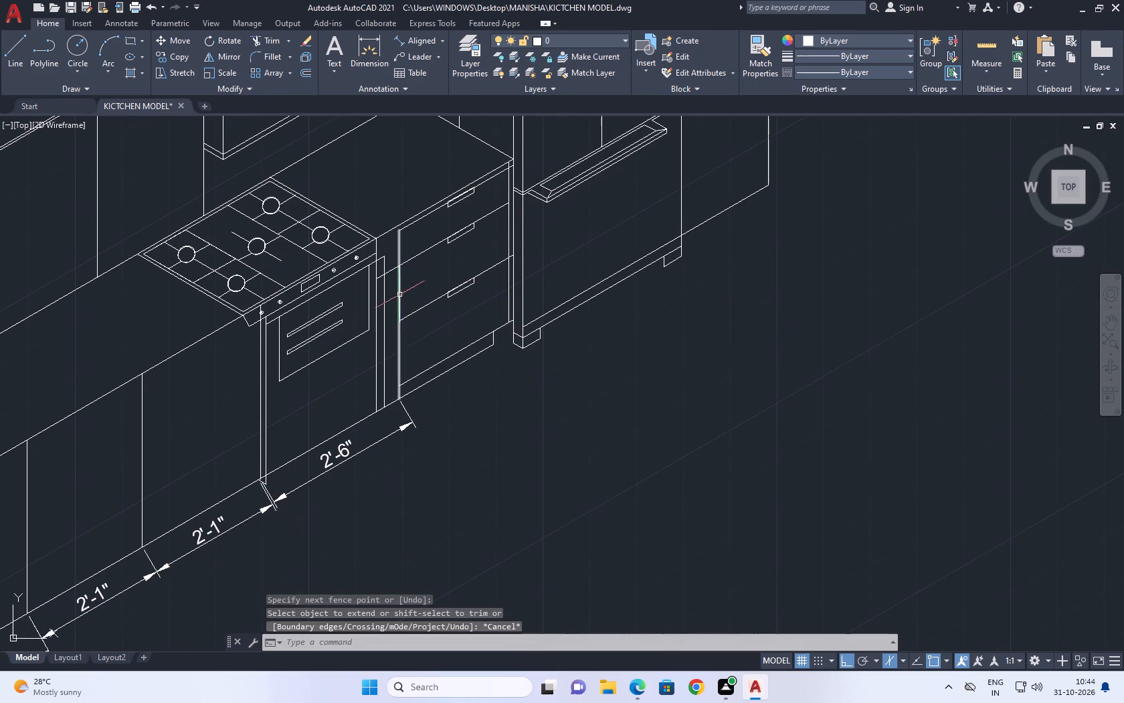
pyautogui.scroll(2, 389, 269)
pyautogui.moveTo(393, 273); pyautogui.dragTo(390, 264)
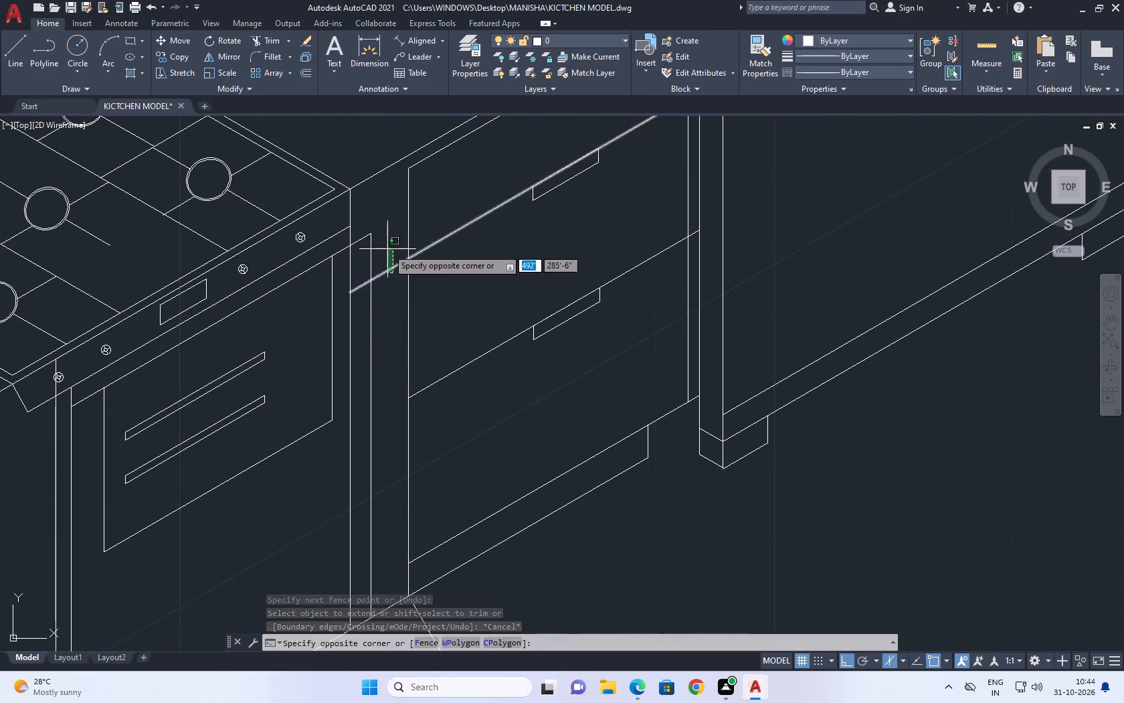
pyautogui.click(387, 248)
pyautogui.click(351, 291)
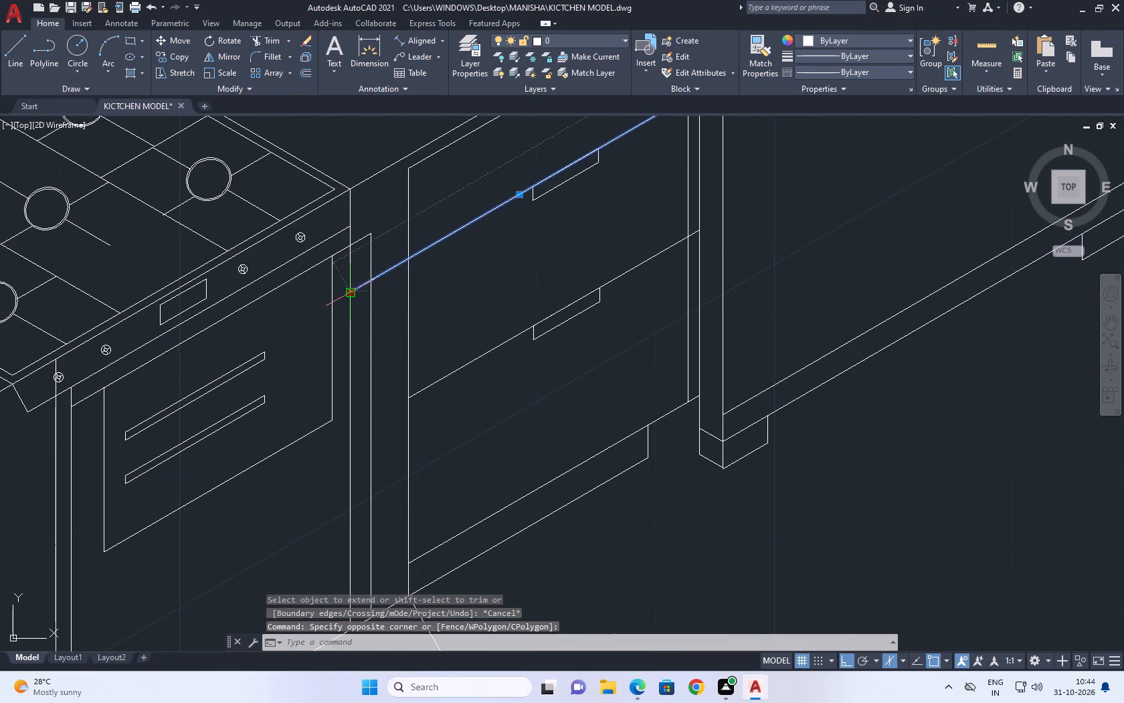
pyautogui.click(407, 259)
pyautogui.moveTo(450, 259); pyautogui.dragTo(437, 268, button='right')
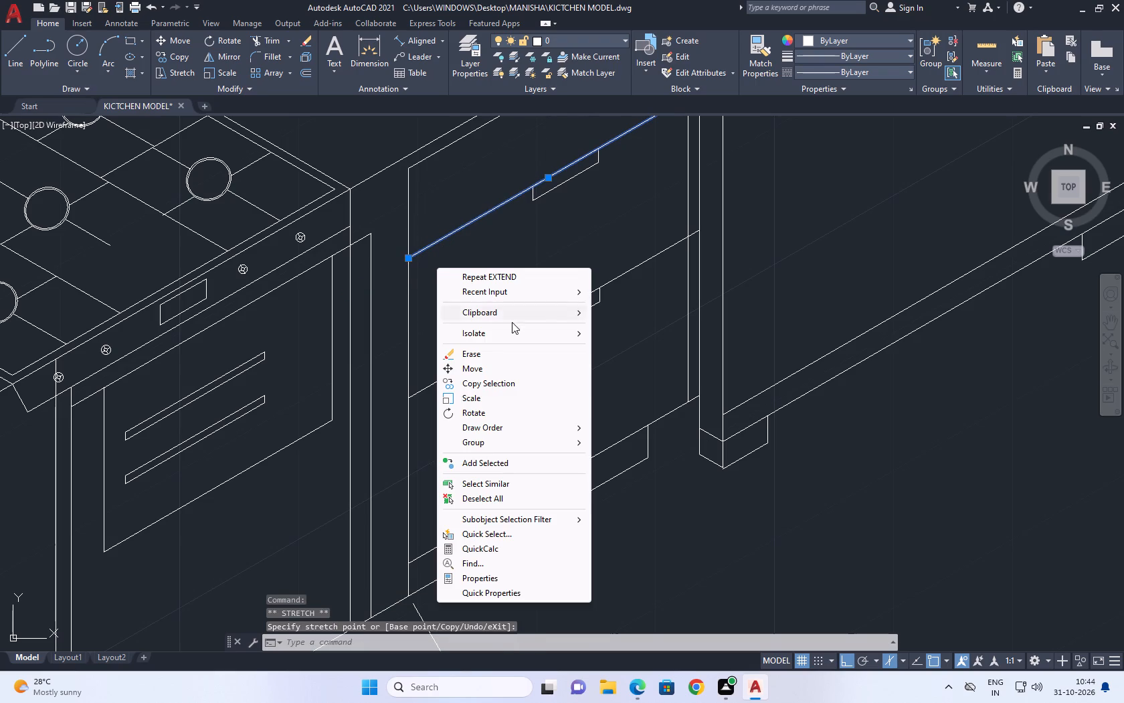
pyautogui.click(458, 493)
# Trim the end of the third drawer line back to the drawer cabinet's vertical edge beside the refrigerator.
pyautogui.scroll(-1, 543, 363)
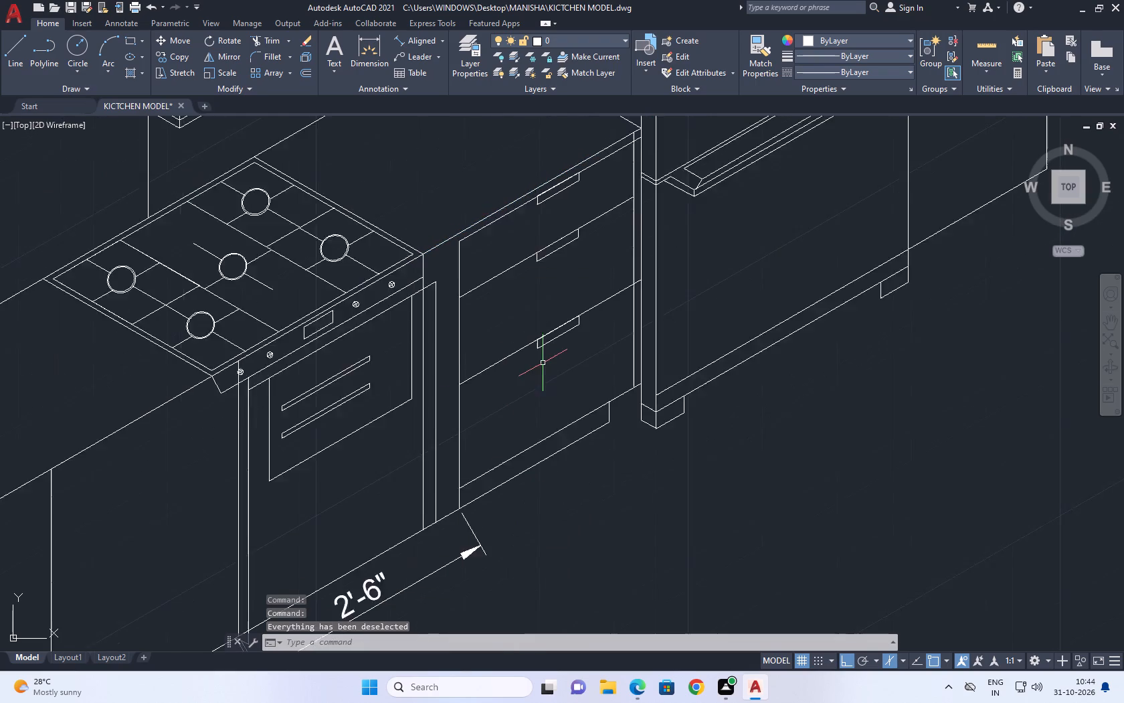
pyautogui.scroll(-1, 543, 363)
pyautogui.moveTo(587, 297); pyautogui.dragTo(467, 339, button='middle')
pyautogui.click(271, 40)
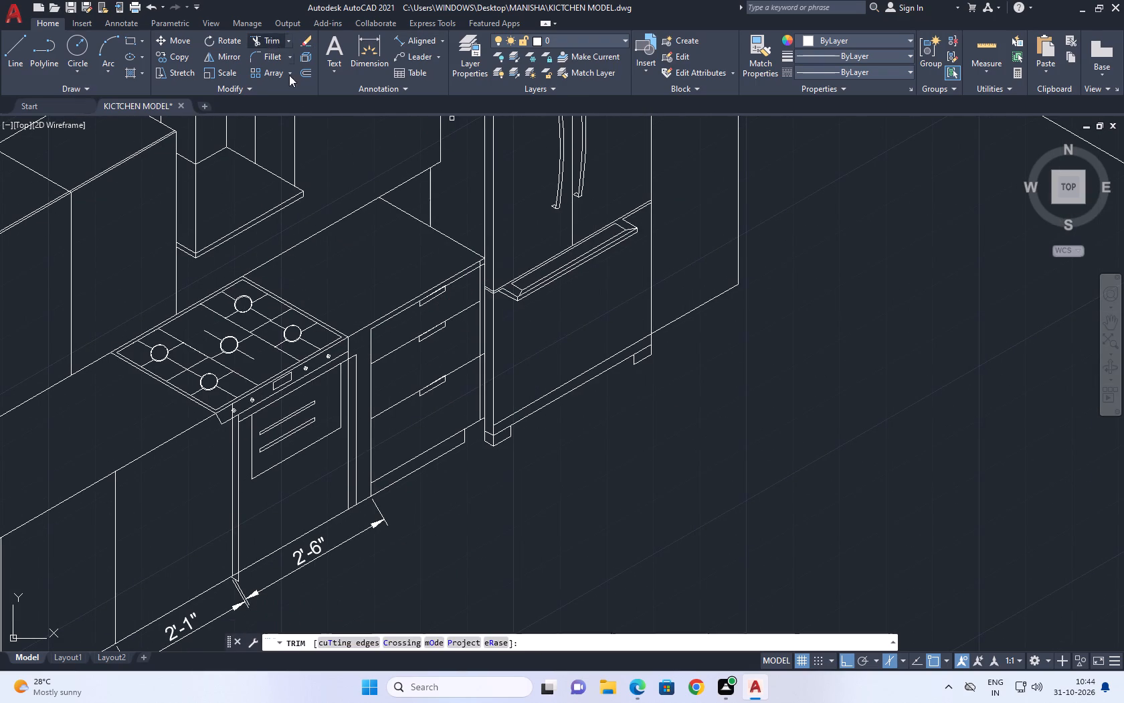
pyautogui.scroll(5, 469, 368)
pyautogui.click(529, 297)
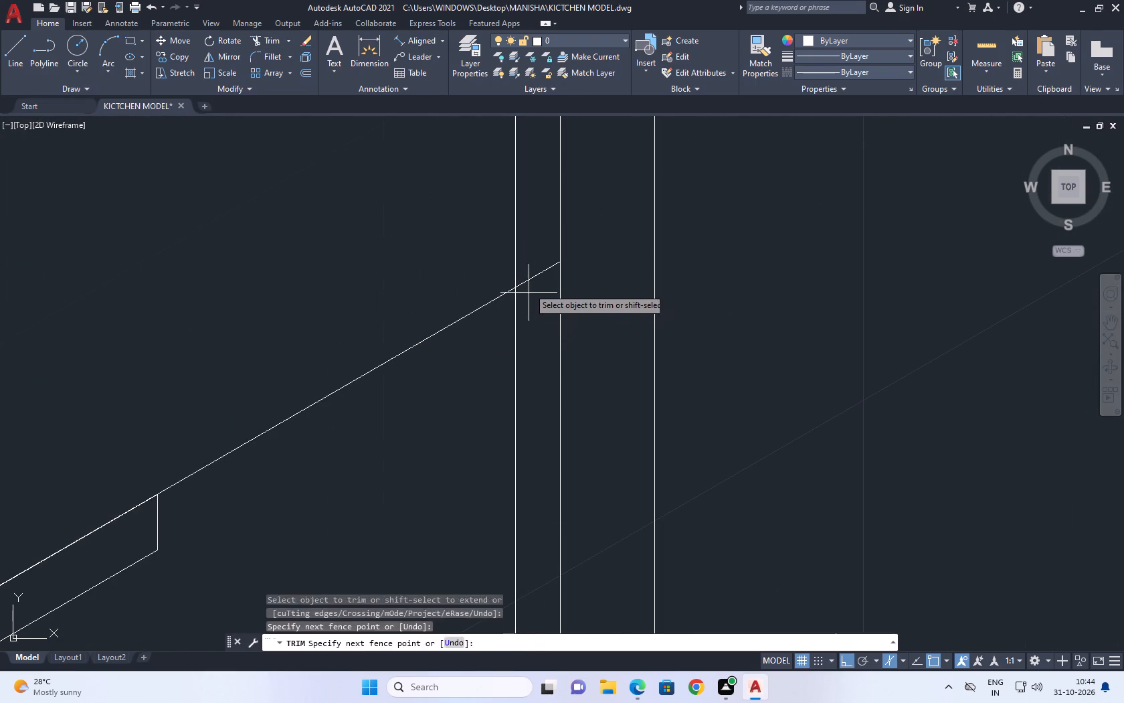
pyautogui.click(521, 251)
pyautogui.scroll(-6, 531, 319)
pyautogui.moveTo(543, 329); pyautogui.dragTo(478, 357, button='middle')
pyautogui.rightClick(510, 327)
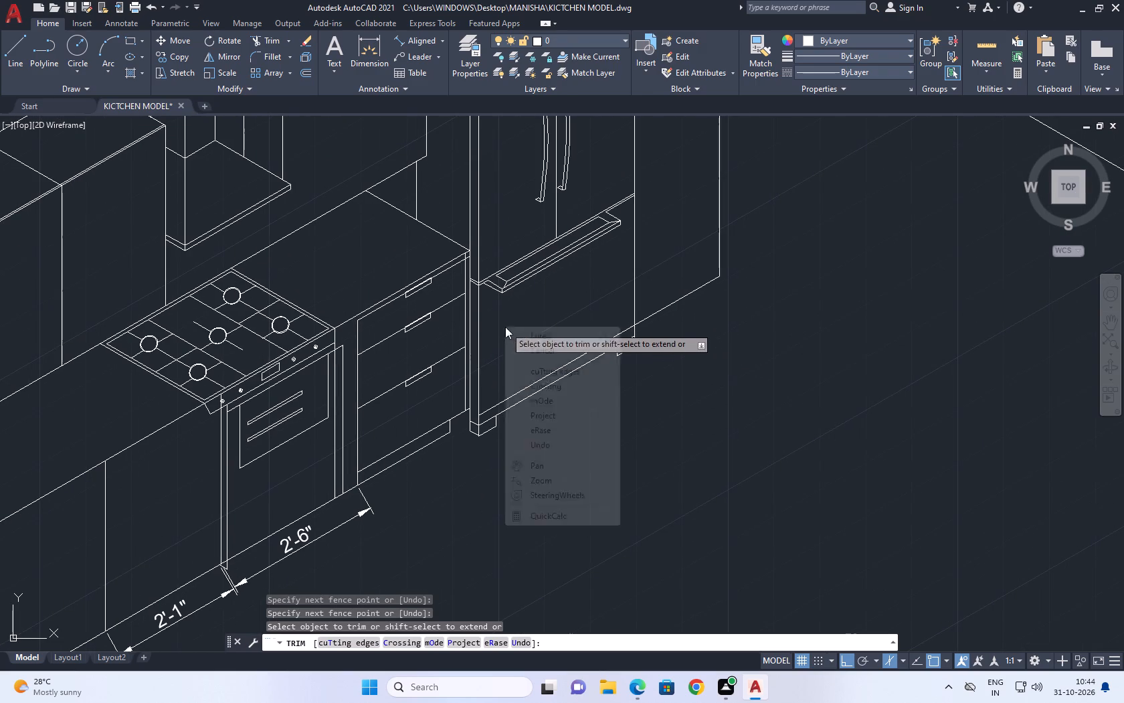
pyautogui.click(552, 354)
# Move the cooktop with its burners and control knobs along the counter edge until its corner meets the drawer cabinet.
pyautogui.scroll(3, 370, 502)
pyautogui.scroll(-3, 390, 500)
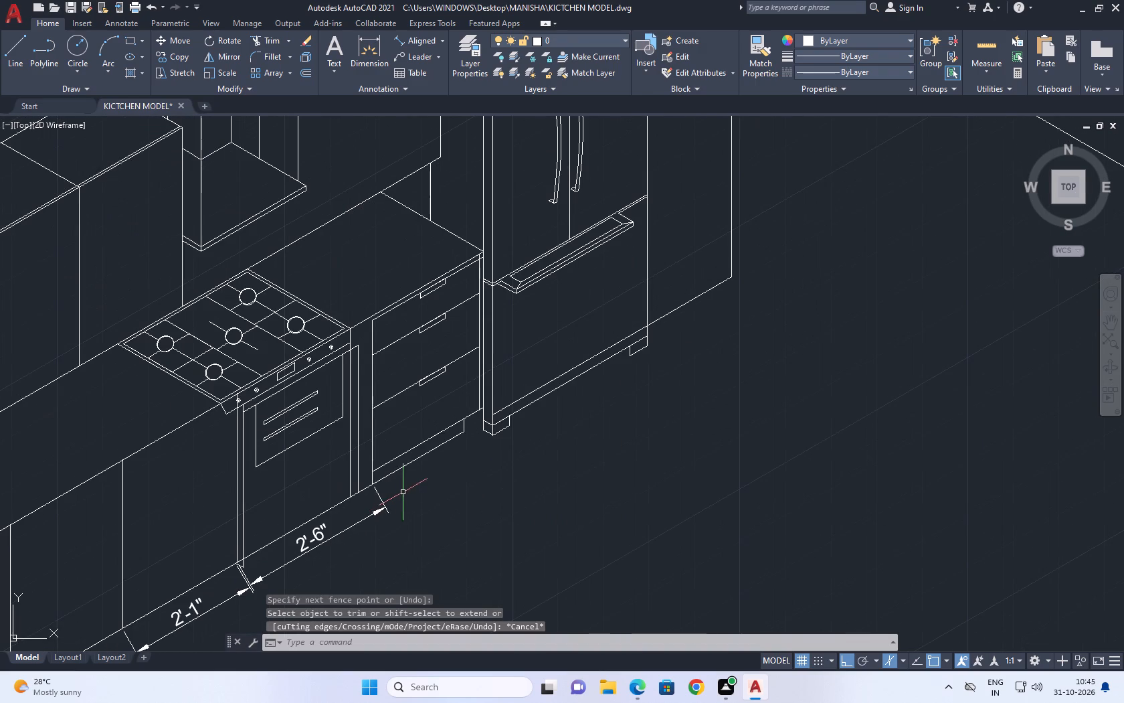
pyautogui.moveTo(366, 447); pyautogui.dragTo(395, 428, button='middle')
pyautogui.scroll(1, 395, 429)
pyautogui.moveTo(333, 189); pyautogui.dragTo(329, 195)
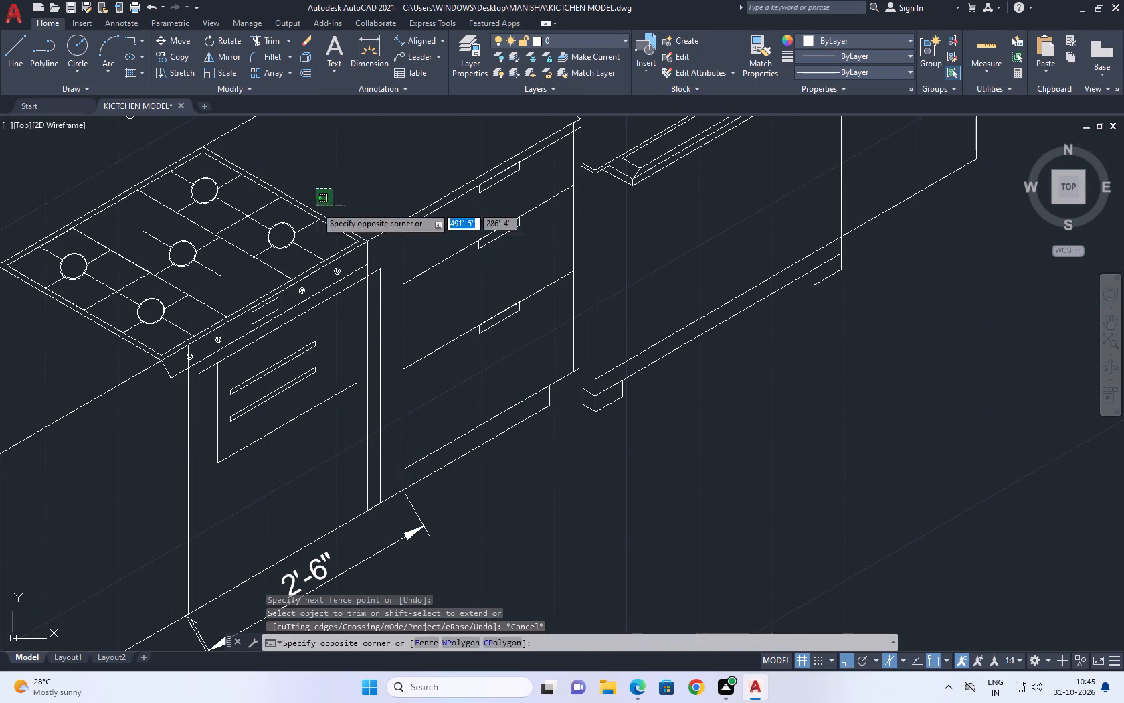
pyautogui.click(292, 220)
pyautogui.moveTo(344, 202); pyautogui.dragTo(340, 252, button='middle')
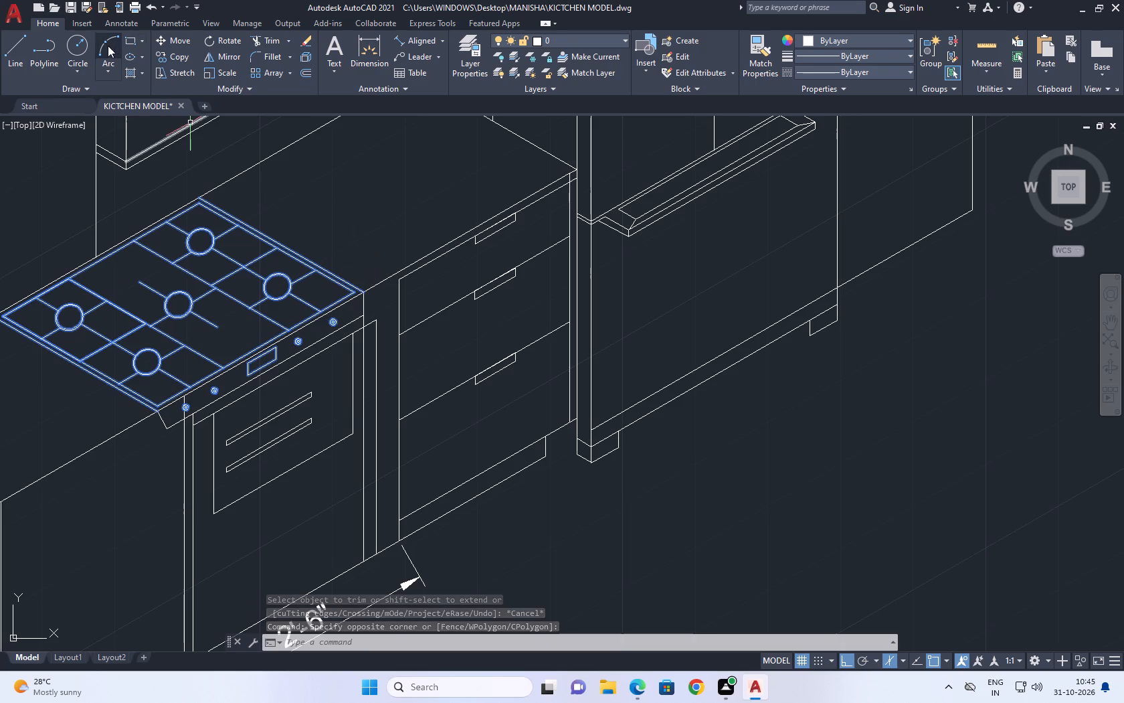
pyautogui.click(182, 37)
pyautogui.scroll(1, 361, 297)
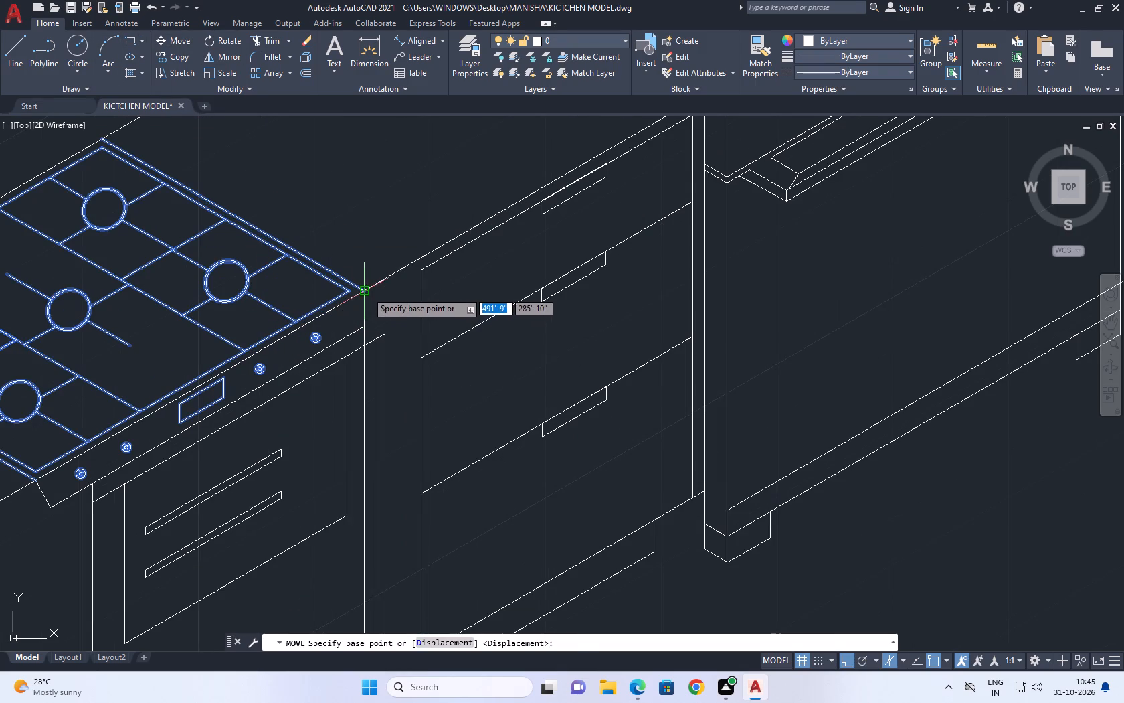
pyautogui.moveTo(365, 293); pyautogui.dragTo(373, 298)
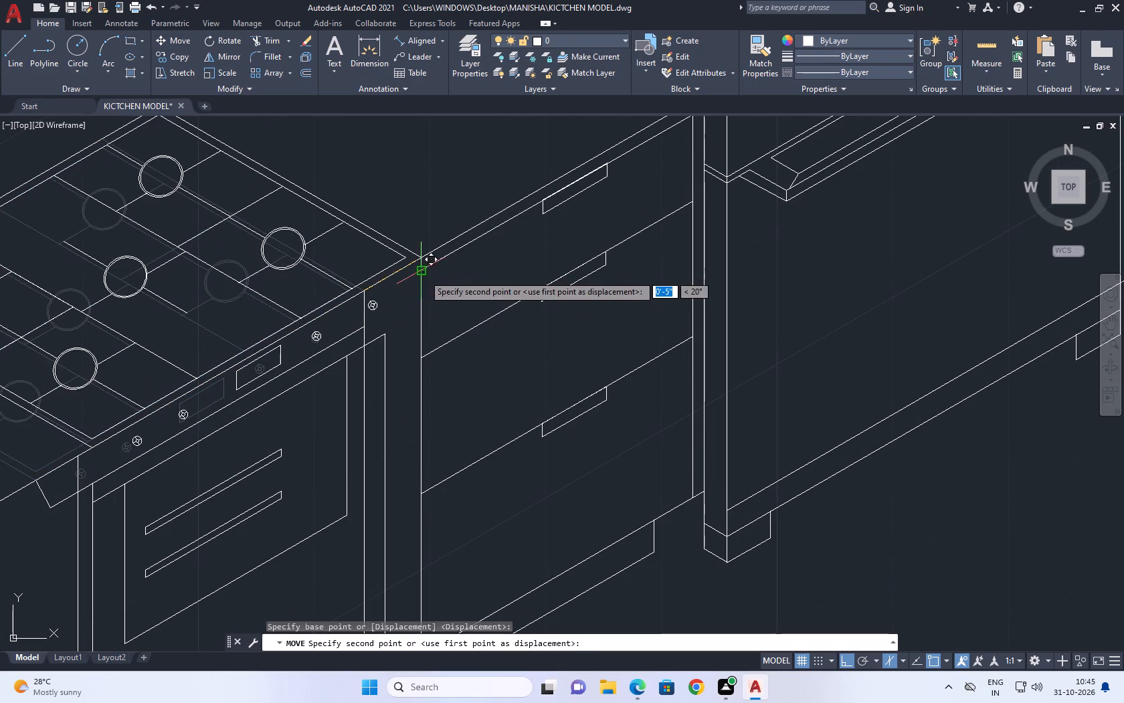
pyautogui.click(411, 265)
pyautogui.scroll(-2, 361, 257)
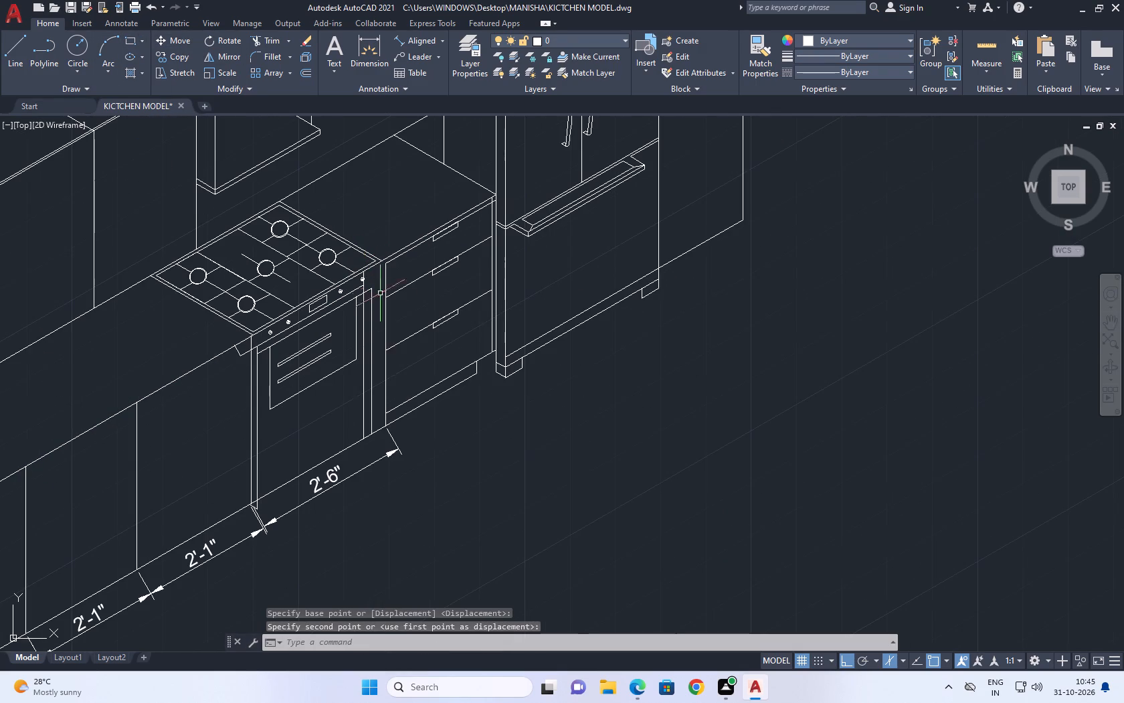
# Move the control panel's lower edge and slanted end line 4" along the counter to the stove's cabinet-side vertical edge.
pyautogui.scroll(1, 282, 366)
pyautogui.click(209, 341)
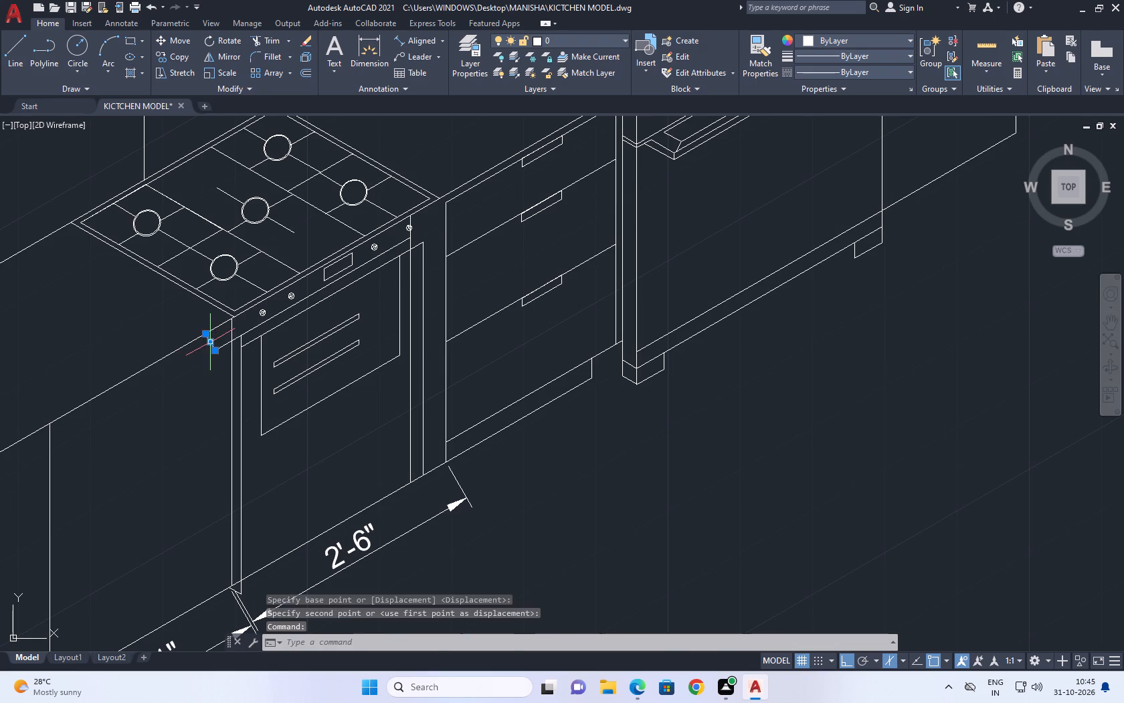
pyautogui.scroll(1, 263, 326)
pyautogui.click(264, 319)
pyautogui.moveTo(264, 318); pyautogui.dragTo(169, 404, button='middle')
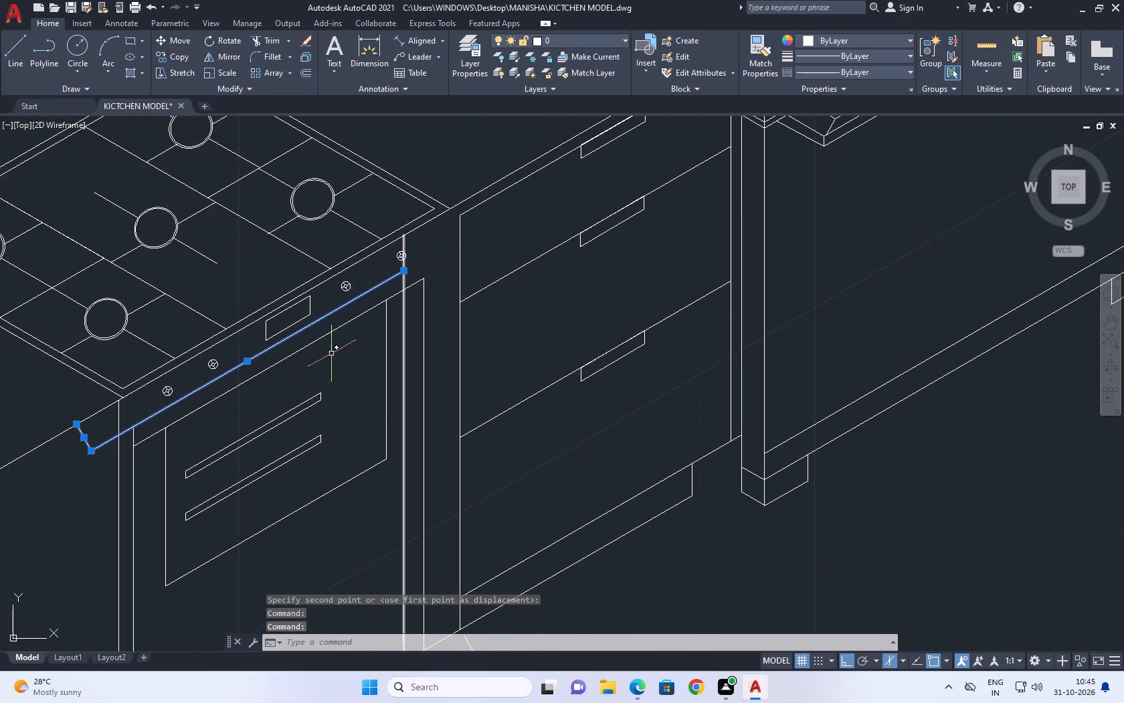
pyautogui.click(189, 42)
pyautogui.scroll(2, 99, 433)
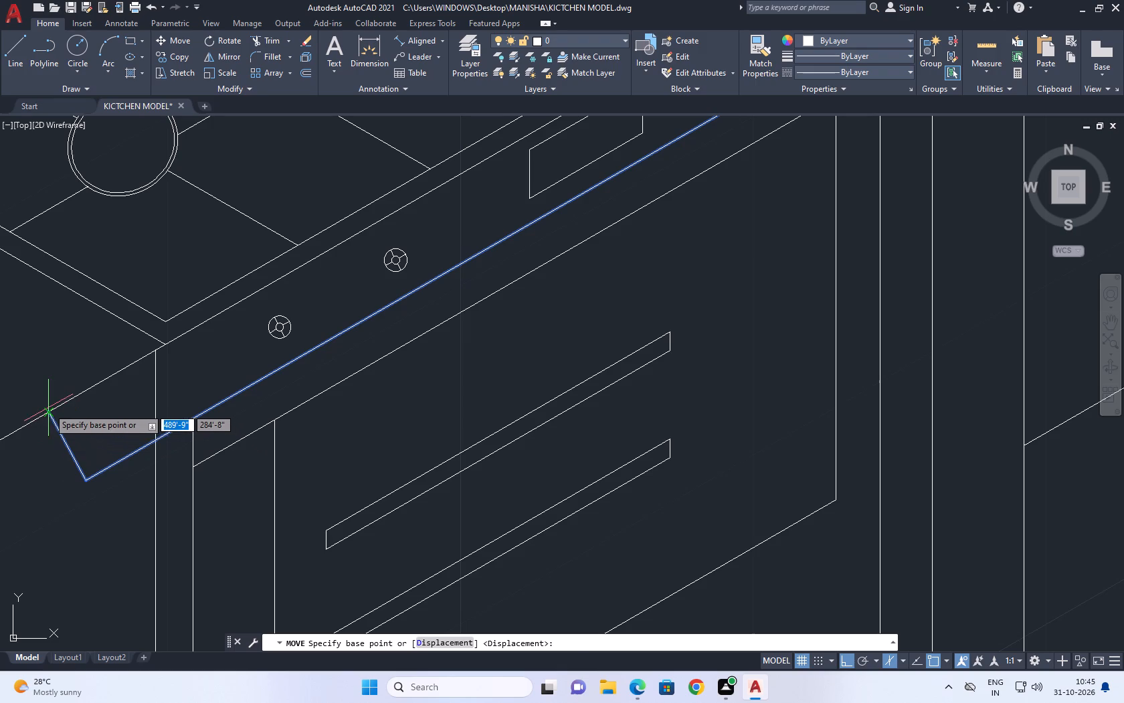
pyautogui.click(48, 412)
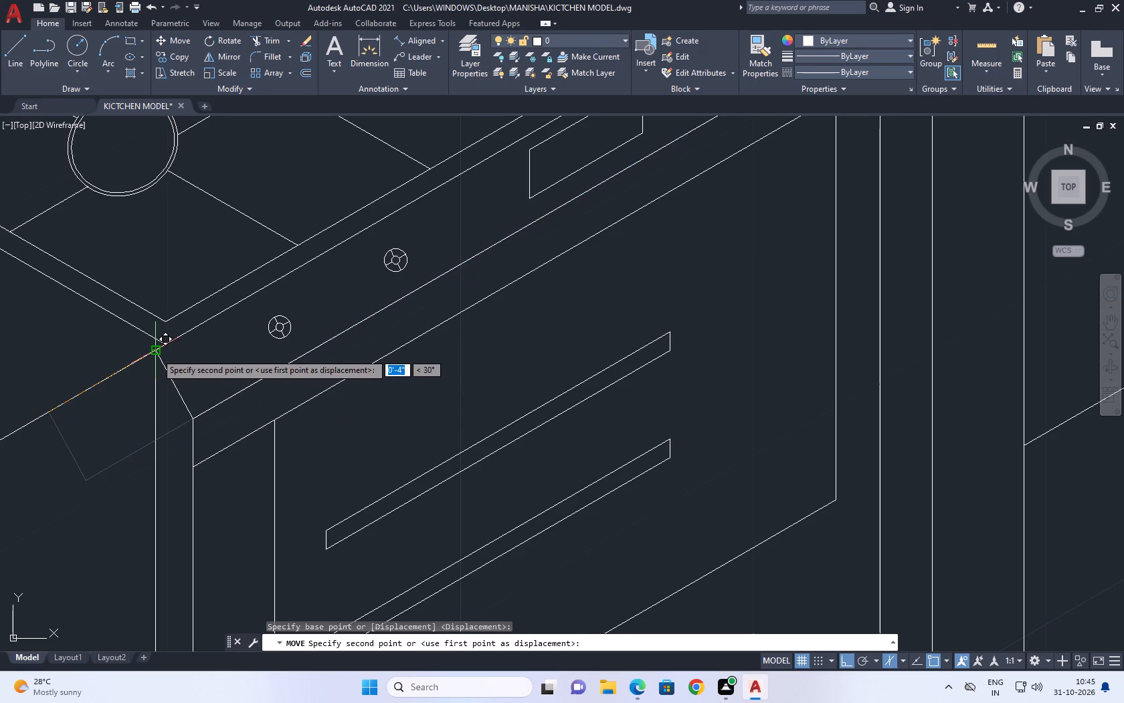
pyautogui.click(156, 353)
pyautogui.scroll(-3, 225, 361)
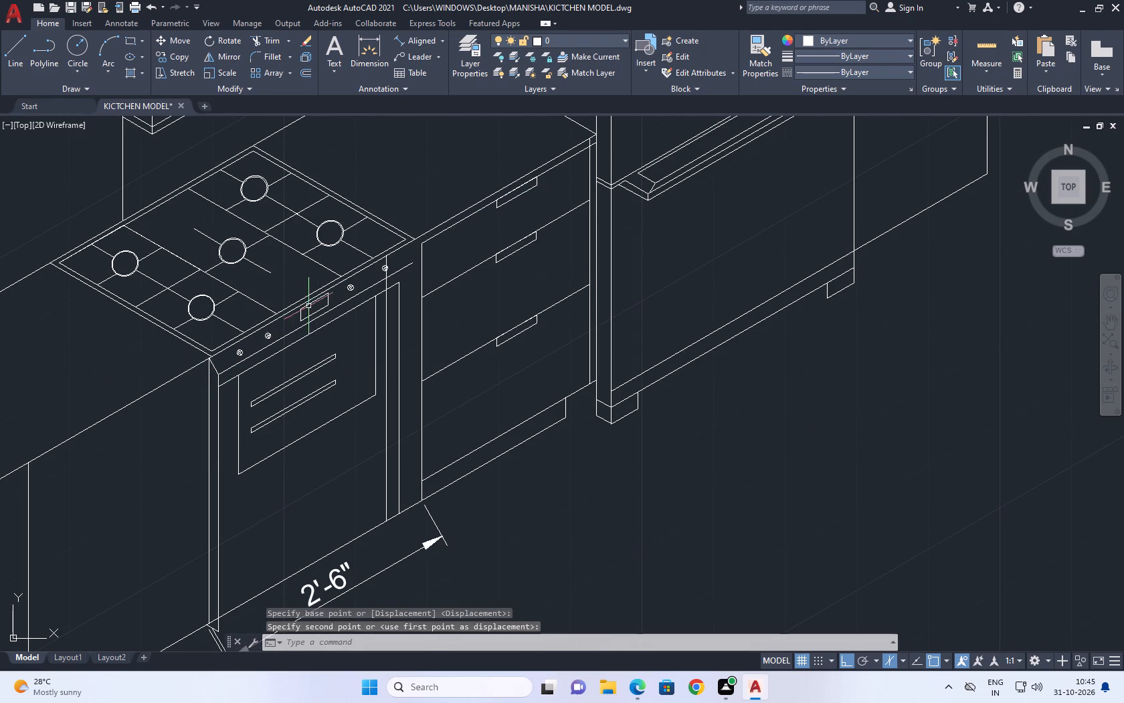
# Move the stove's two drawer-side vertical lines 3" along the base so the outer one meets the drawer cabinet's edge.
pyautogui.moveTo(233, 341); pyautogui.dragTo(256, 374, button='middle')
pyautogui.moveTo(318, 431); pyautogui.dragTo(300, 342, button='middle')
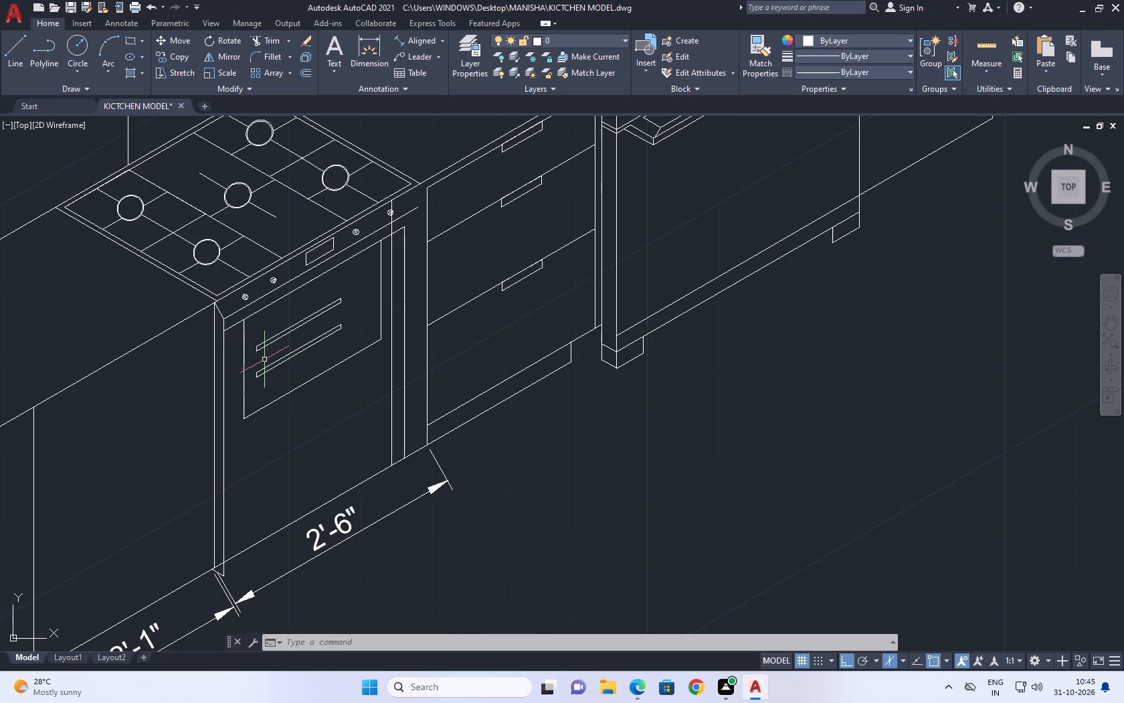
pyautogui.moveTo(405, 180); pyautogui.dragTo(384, 206, button='middle')
pyautogui.scroll(-1, 405, 179)
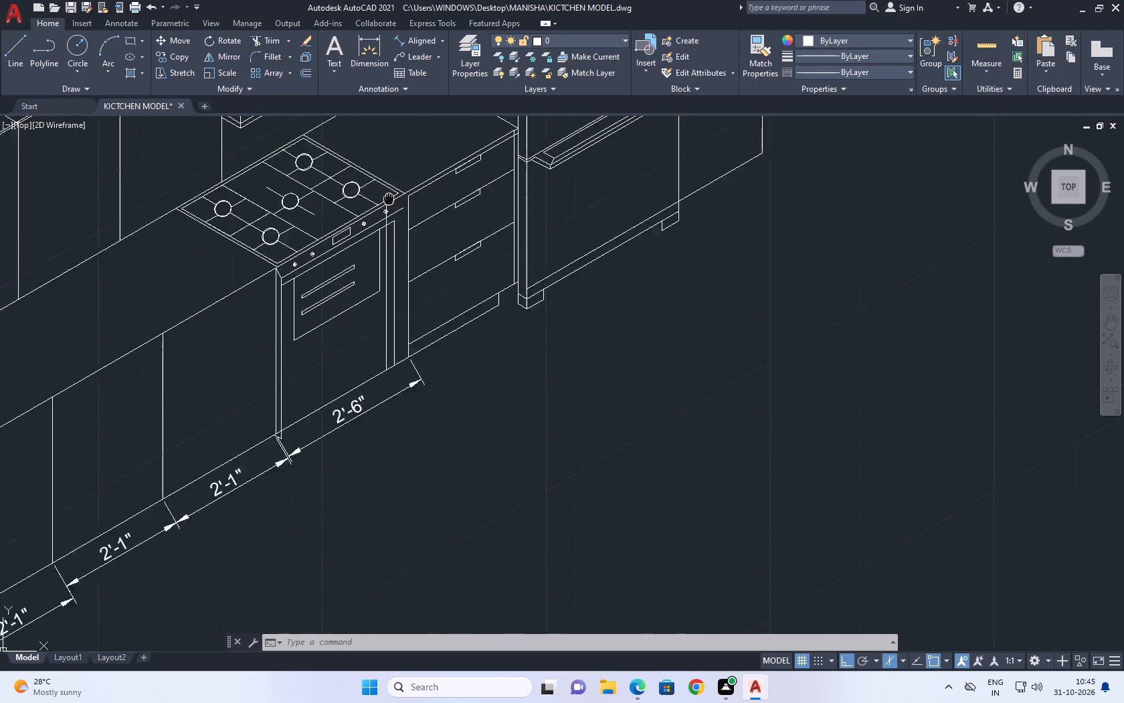
pyautogui.moveTo(384, 206); pyautogui.dragTo(355, 256, button='middle')
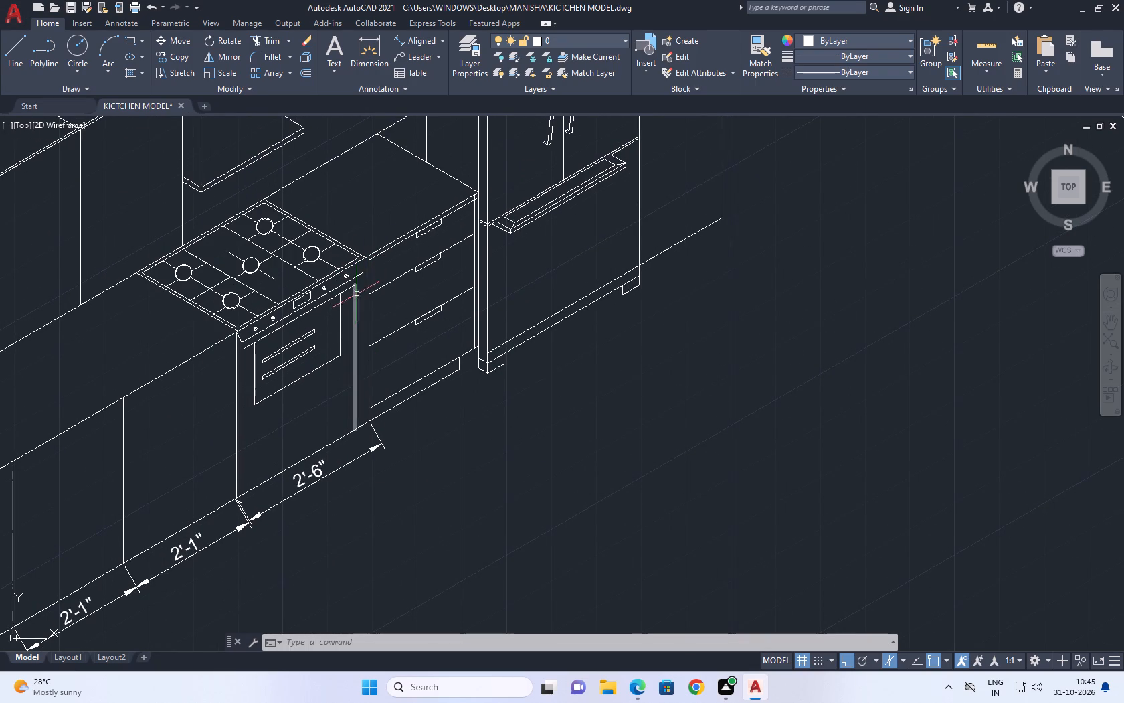
pyautogui.scroll(1, 351, 291)
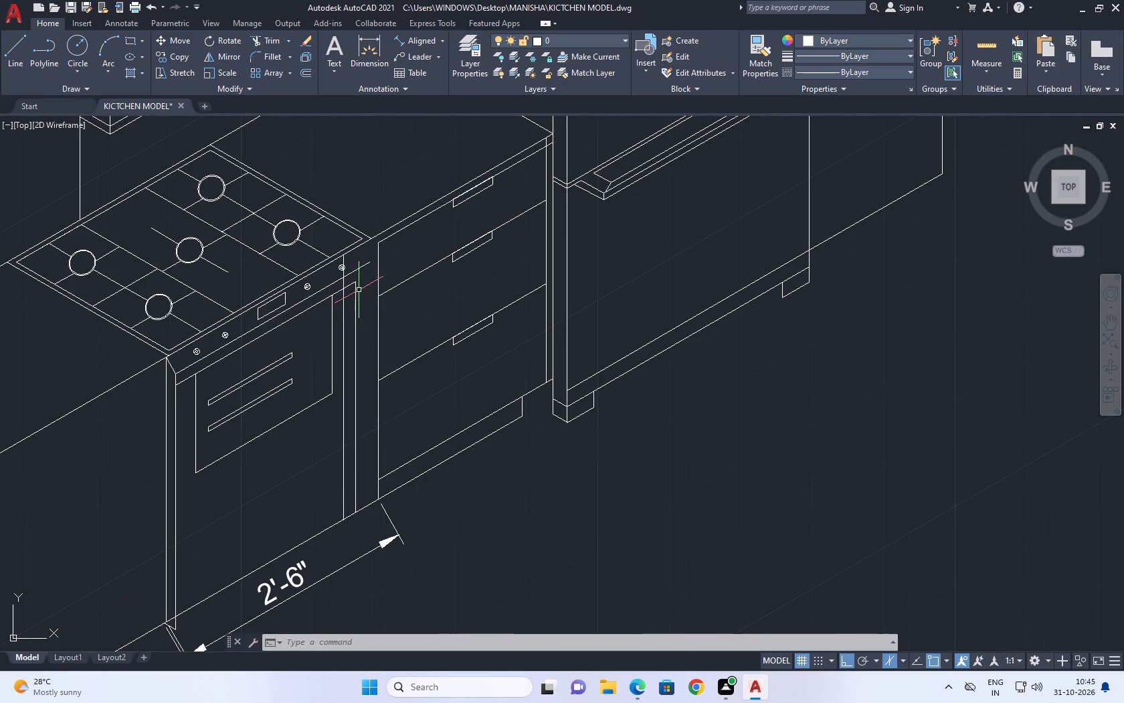
pyautogui.click(361, 345)
pyautogui.click(344, 374)
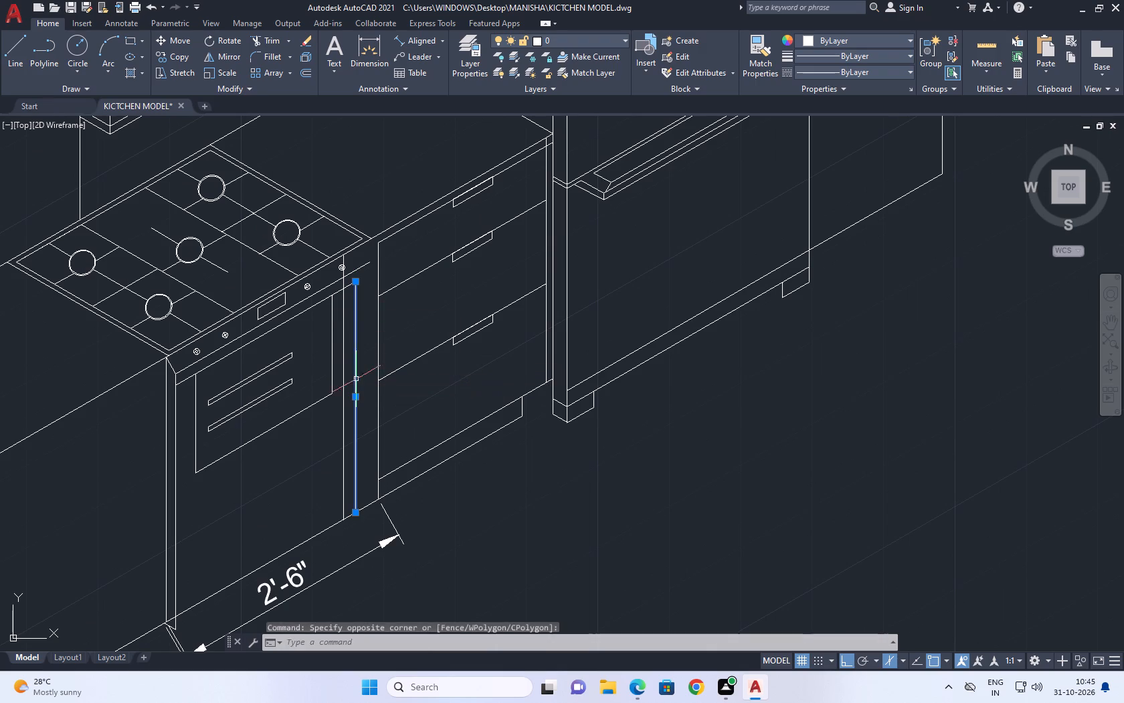
pyautogui.click(341, 433)
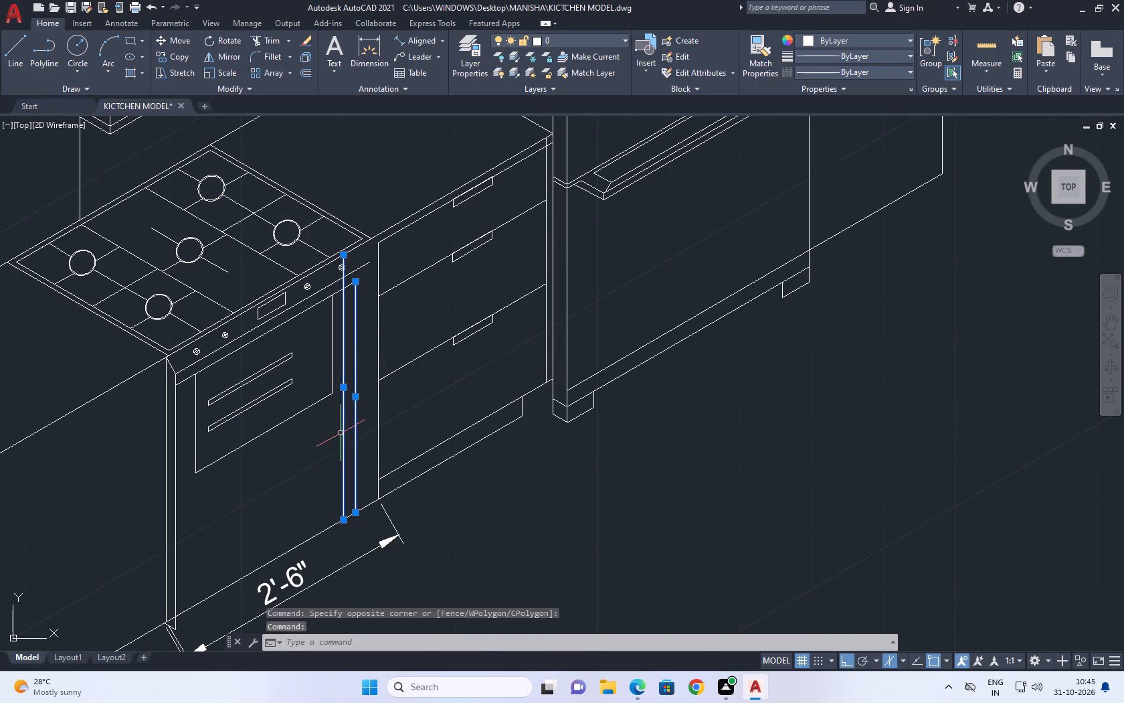
pyautogui.click(179, 41)
pyautogui.scroll(2, 342, 497)
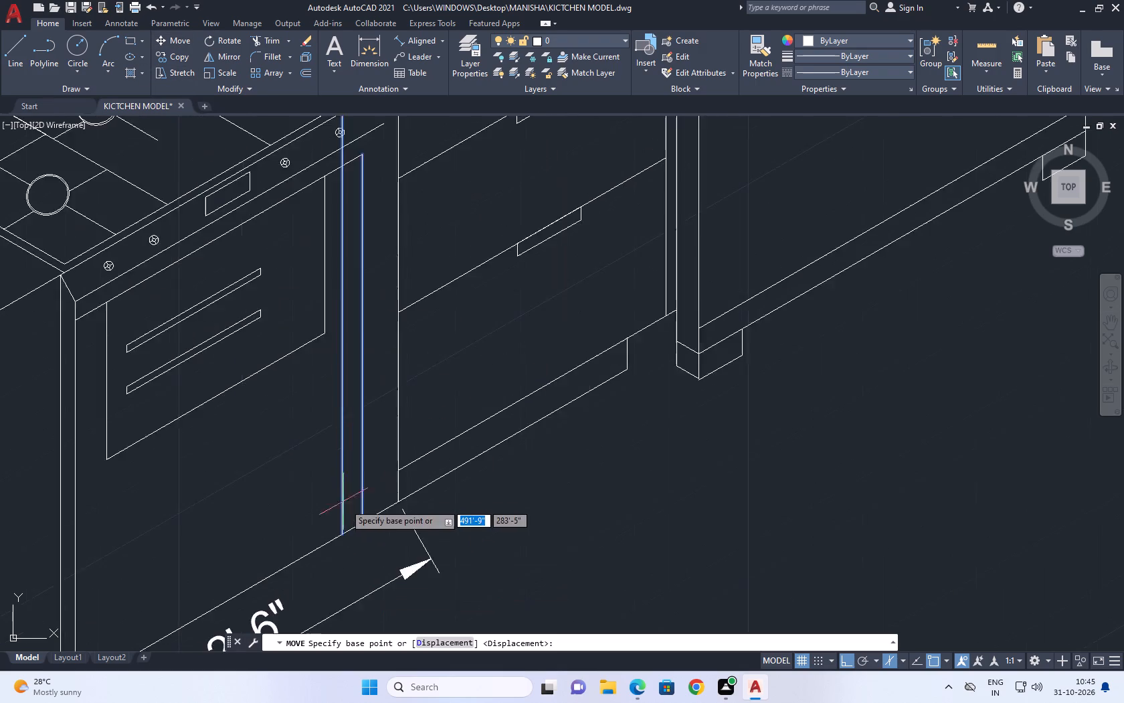
pyautogui.scroll(1, 351, 512)
pyautogui.click(368, 530)
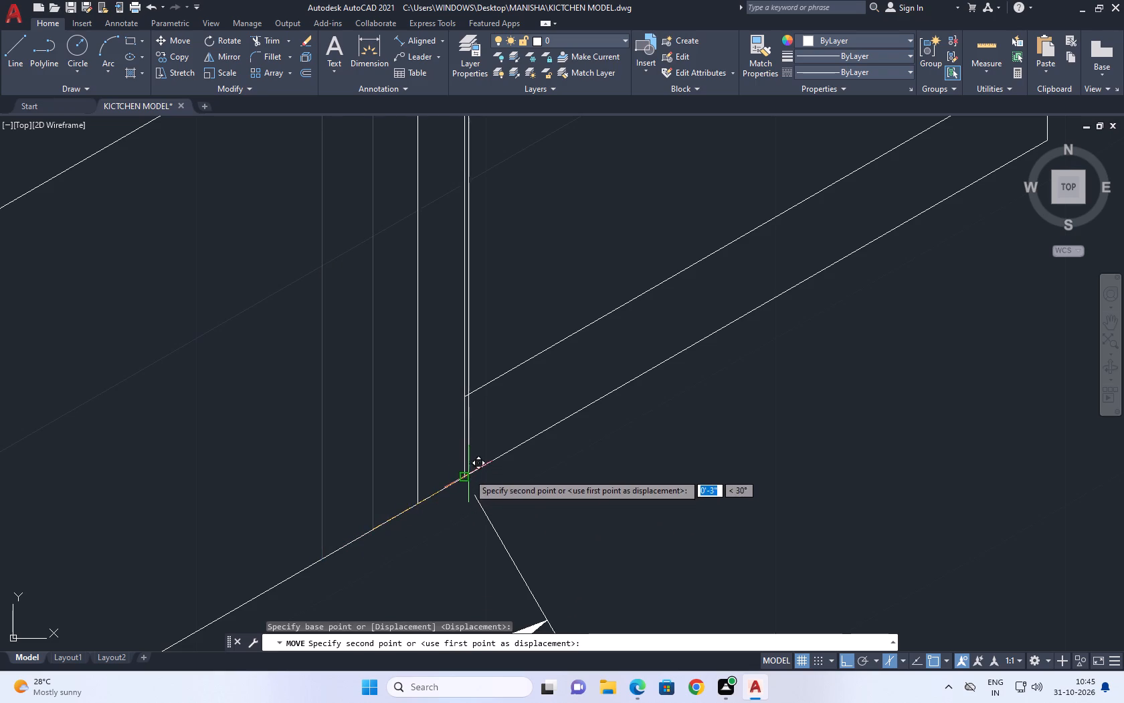
pyautogui.click(468, 473)
# Erase the overlapping full-height vertical line at the drawer cabinet's stove-side edge.
pyautogui.click(466, 453)
pyautogui.rightClick(505, 413)
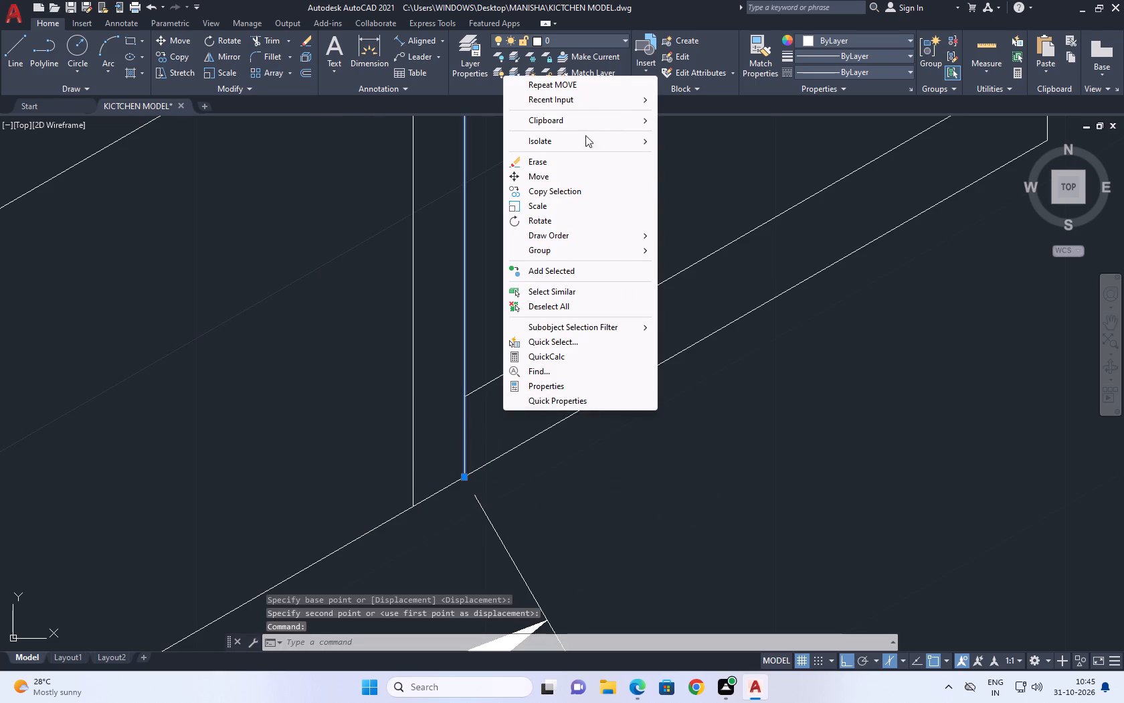
pyautogui.click(555, 159)
# Copy the stove's drawer-side vertical line to the cooktop's front corner beside the drawer cabinet.
pyautogui.scroll(-6, 561, 339)
pyautogui.scroll(3, 545, 286)
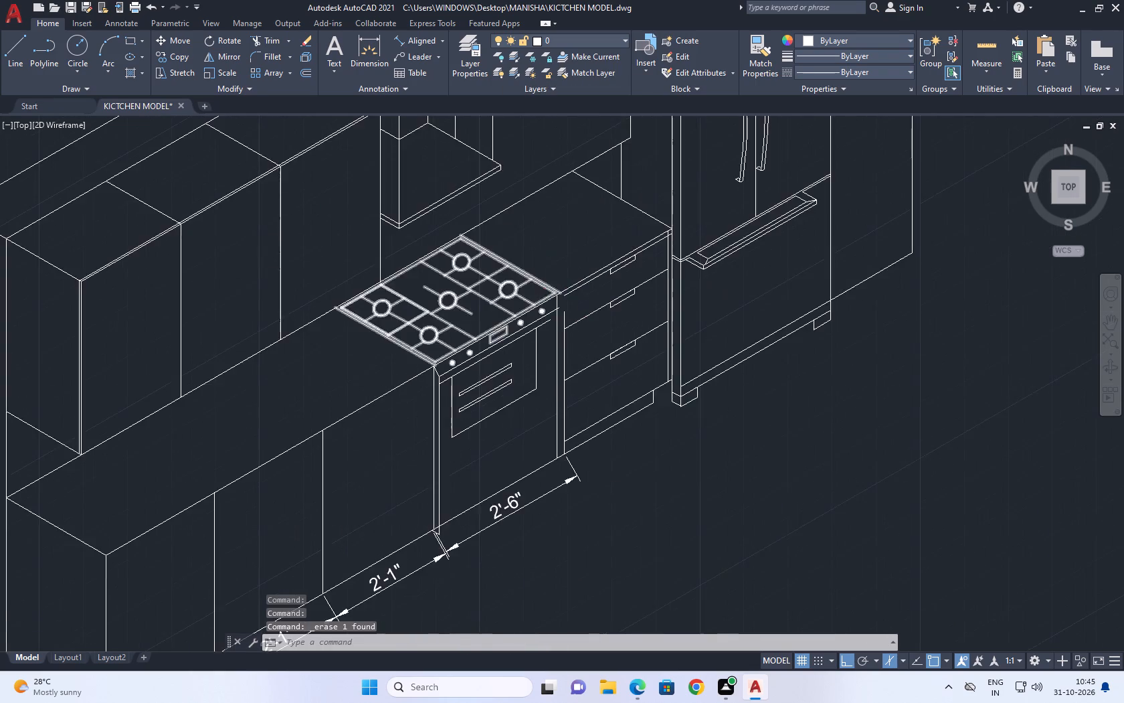
pyautogui.moveTo(552, 291); pyautogui.dragTo(500, 283, button='middle')
pyautogui.scroll(2, 508, 309)
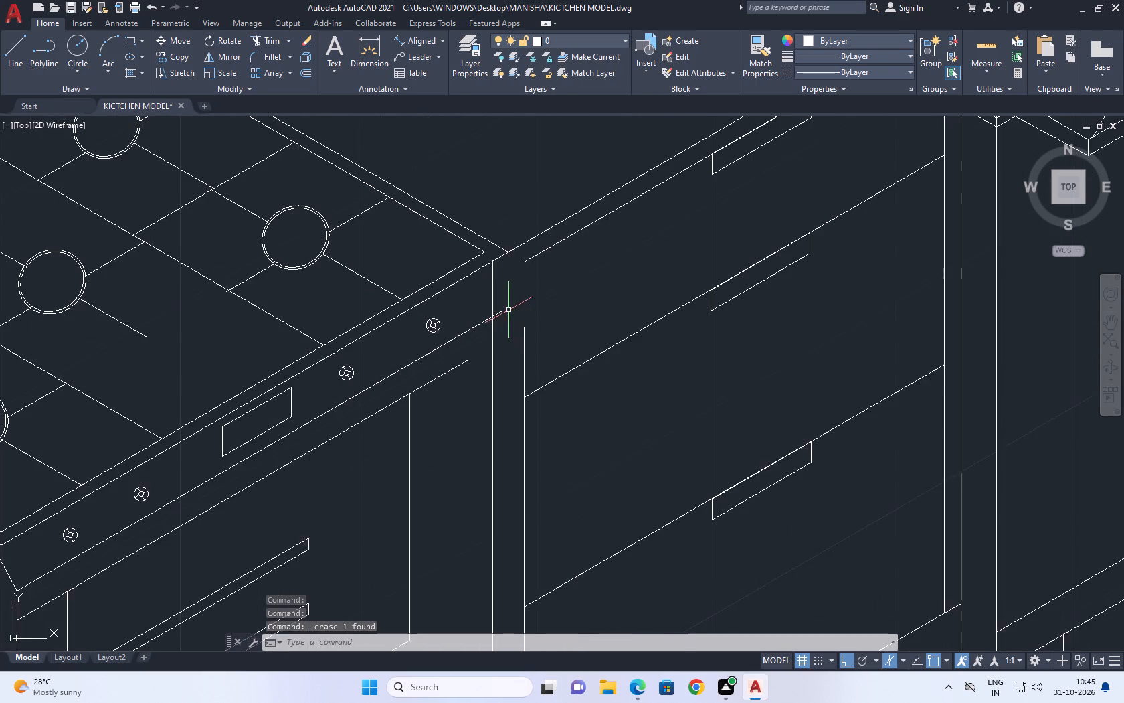
pyautogui.moveTo(512, 317); pyautogui.dragTo(518, 329, button='middle')
pyautogui.click(498, 301)
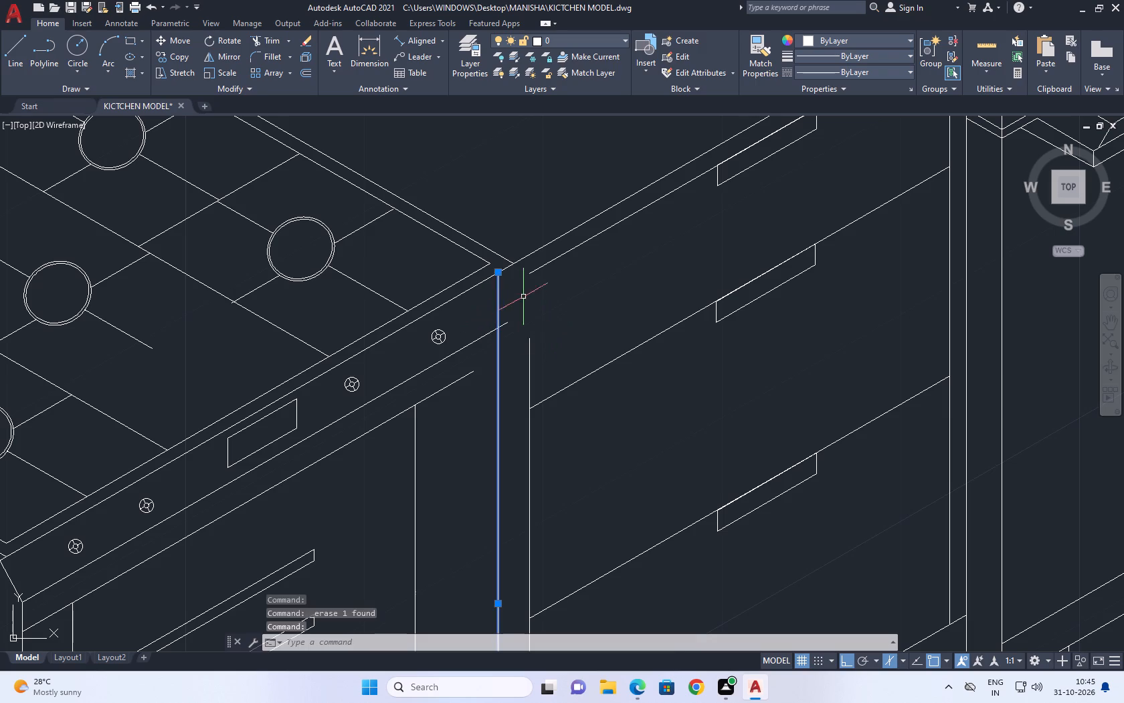
pyautogui.click(182, 60)
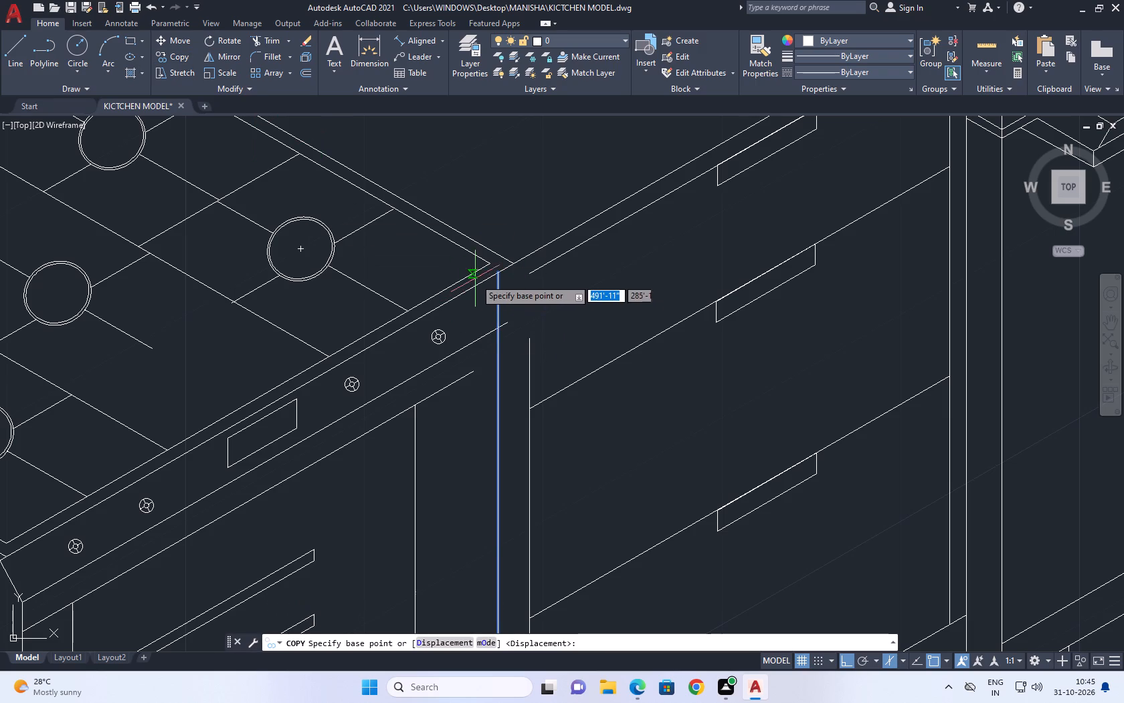
pyautogui.click(499, 274)
pyautogui.click(516, 265)
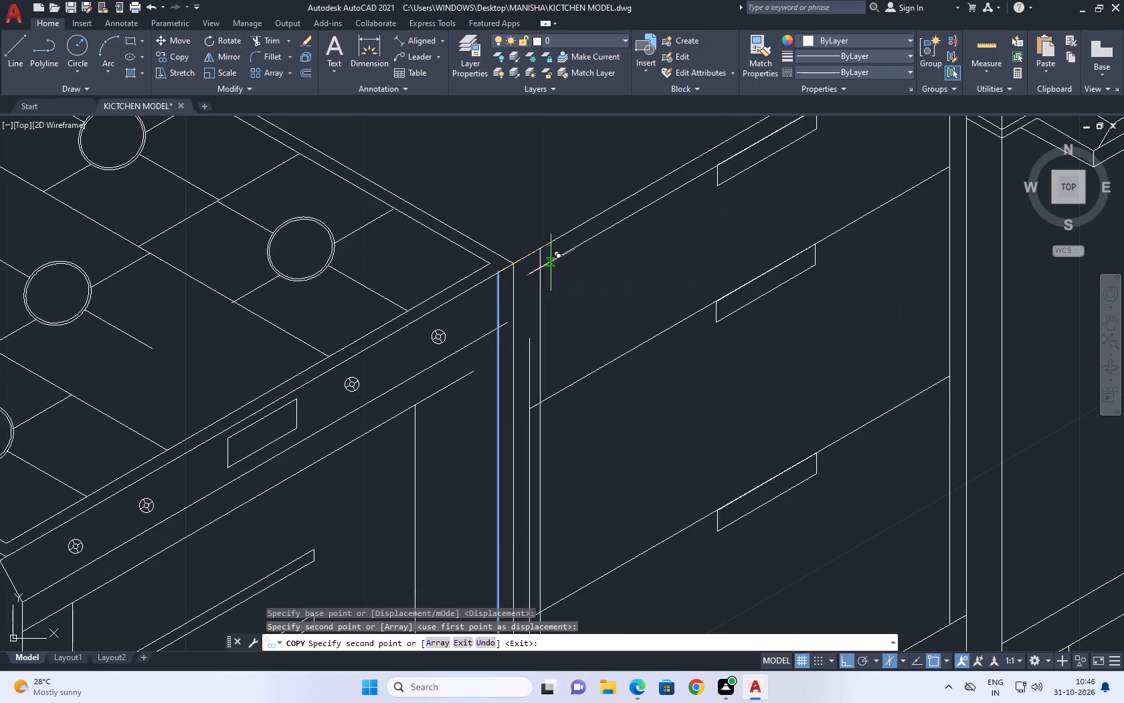
pyautogui.scroll(-2, 530, 228)
pyautogui.rightClick(531, 228)
pyautogui.click(581, 246)
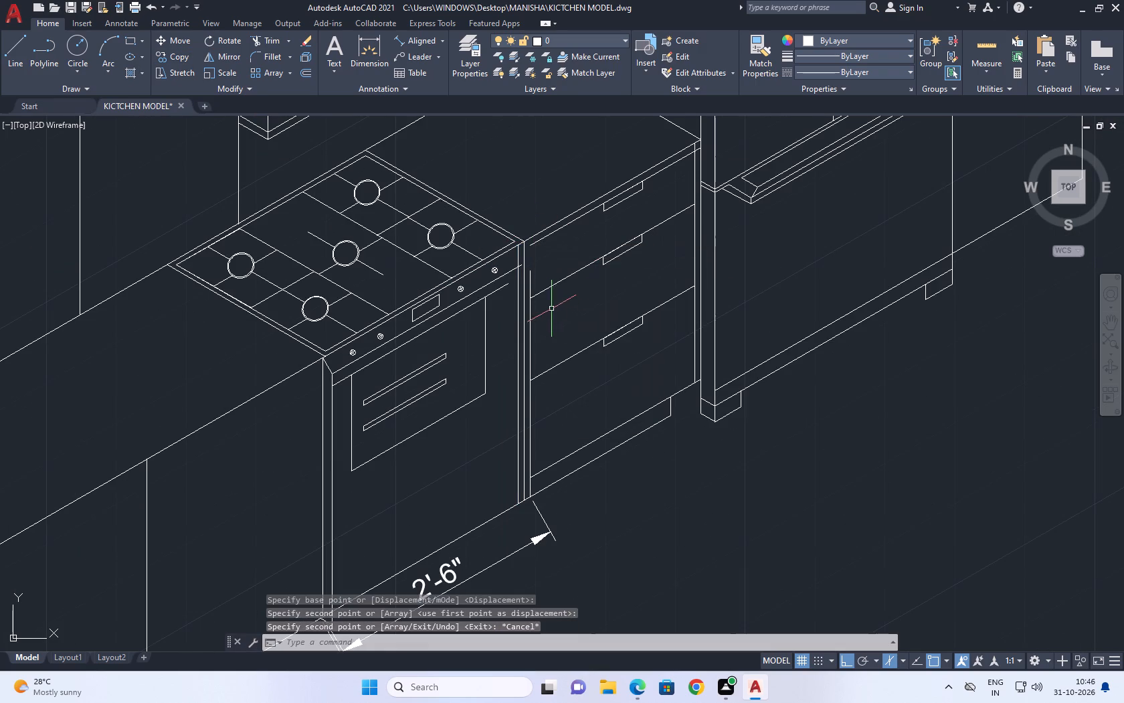
# Erase the shorter vertical line at the stove-side ends of the drawer lines.
pyautogui.scroll(1, 532, 309)
pyautogui.click(527, 316)
pyautogui.rightClick(572, 252)
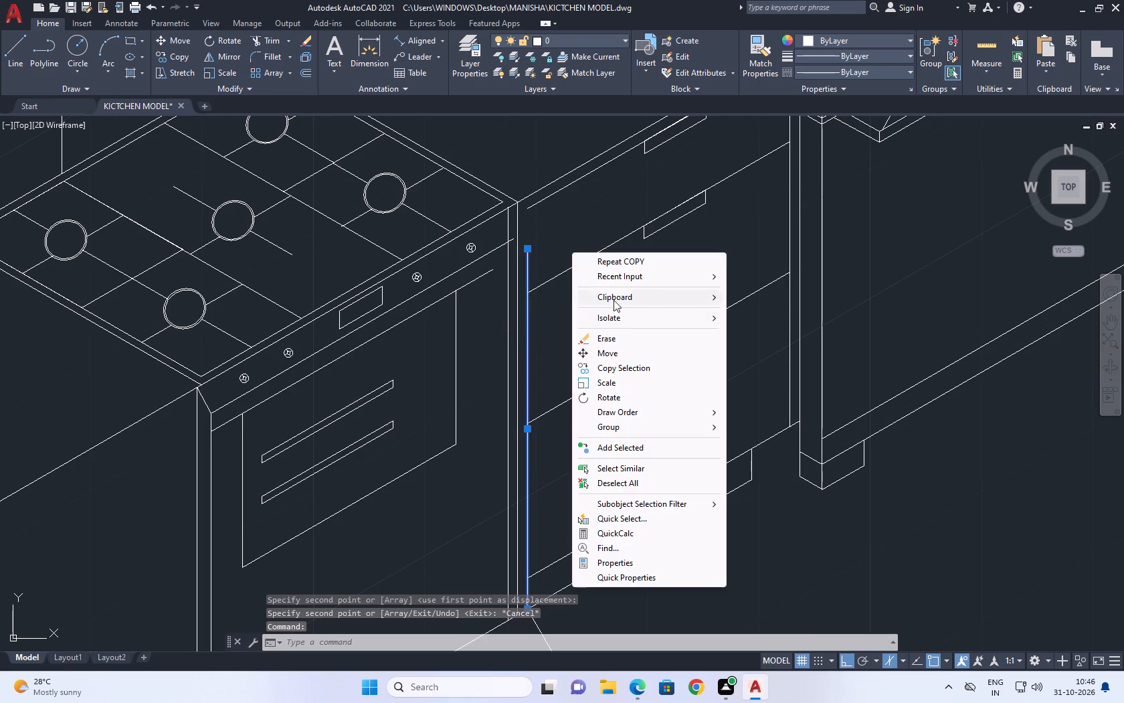
pyautogui.click(607, 332)
# Extend the top, second and third drawer lines to the copied vertical line at the cooktop corner.
pyautogui.moveTo(517, 267); pyautogui.dragTo(488, 323, button='middle')
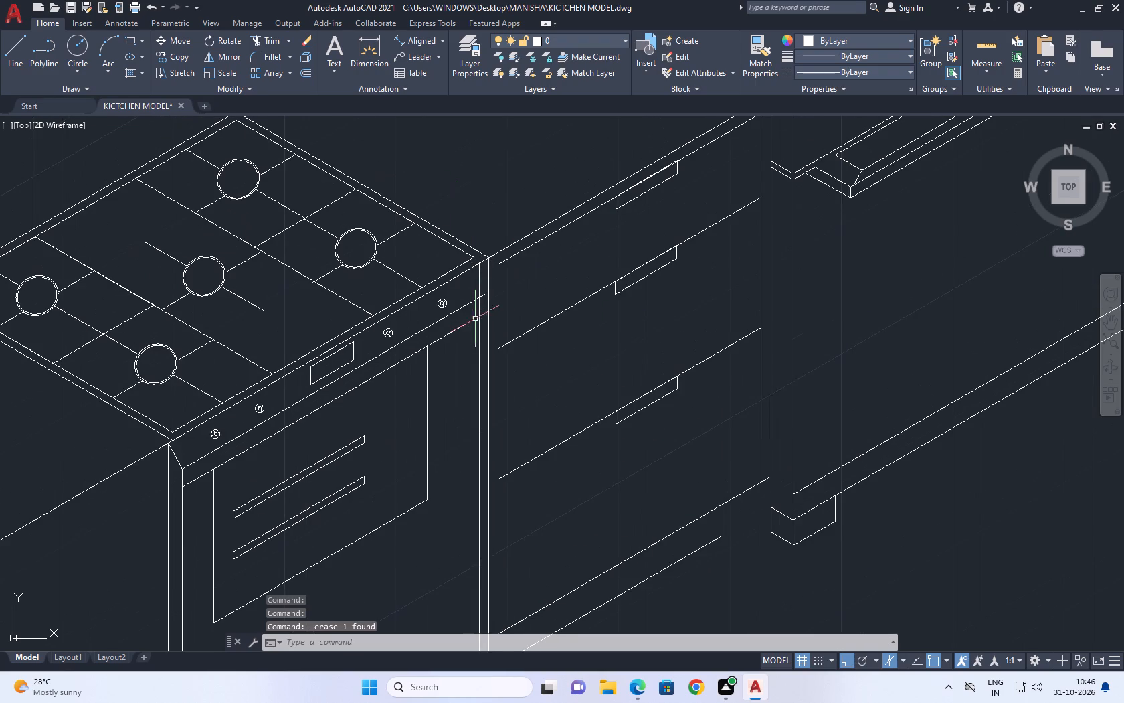
pyautogui.moveTo(475, 319); pyautogui.dragTo(438, 325, button='middle')
pyautogui.write('EX')
pyautogui.press('space')
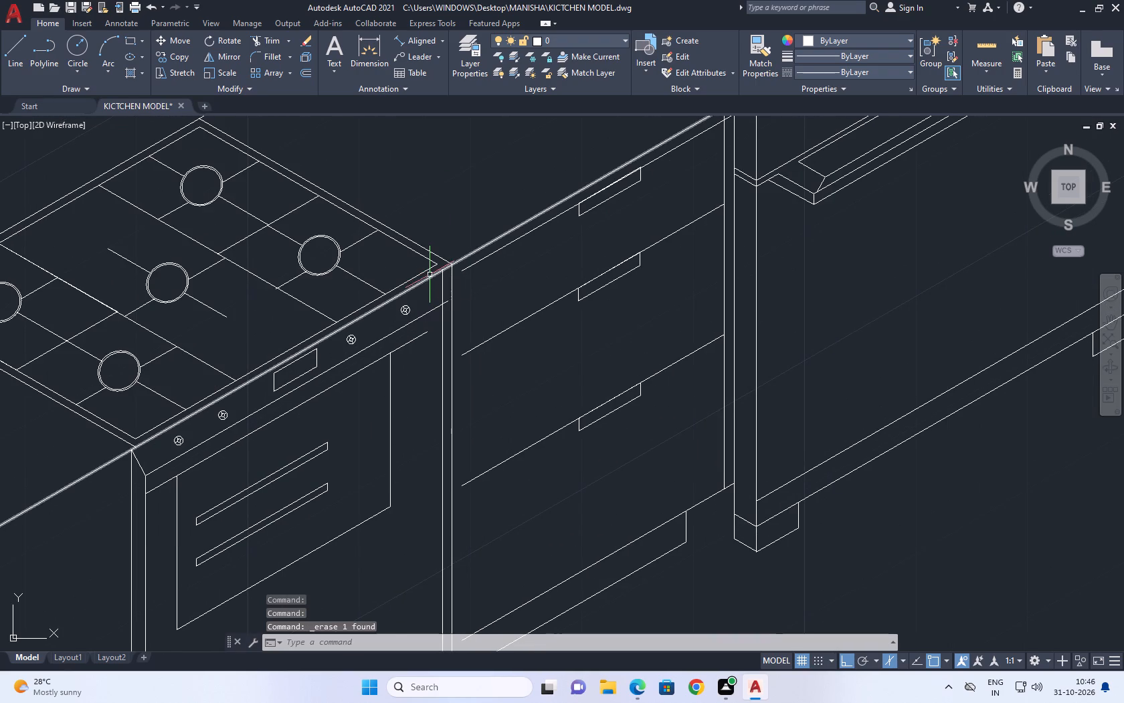
pyautogui.click(466, 271)
pyautogui.moveTo(480, 331); pyautogui.dragTo(480, 344)
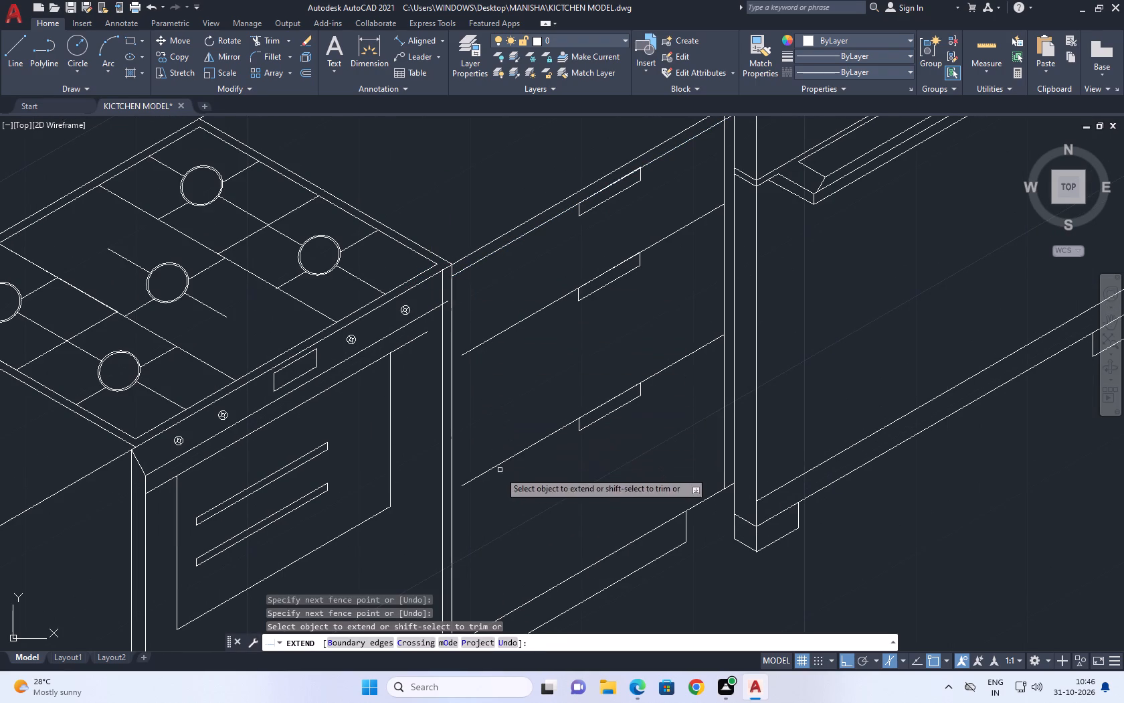
pyautogui.click(502, 477)
pyautogui.click(496, 279)
pyautogui.rightClick(507, 291)
pyautogui.click(551, 312)
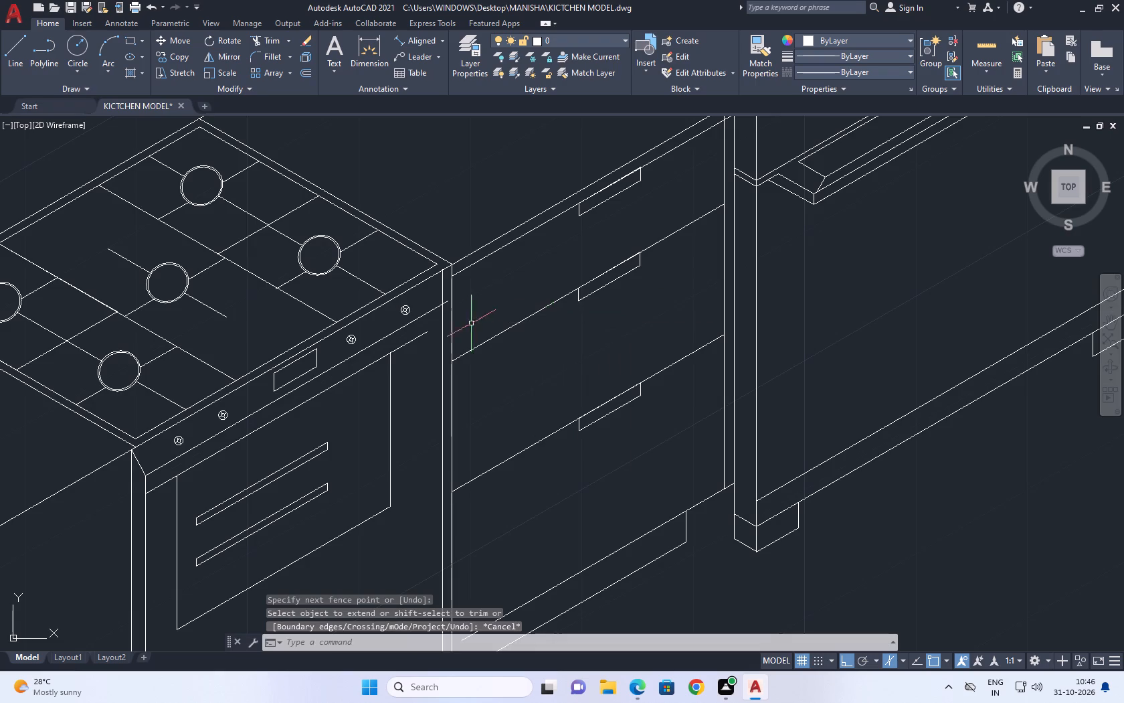
# Stretch the drawer-side end of the line above the oven door past both vertical lines beside the drawer cabinet.
pyautogui.moveTo(460, 348); pyautogui.dragTo(434, 309, button='middle')
pyautogui.scroll(2, 393, 309)
pyautogui.click(395, 295)
pyautogui.click(387, 264)
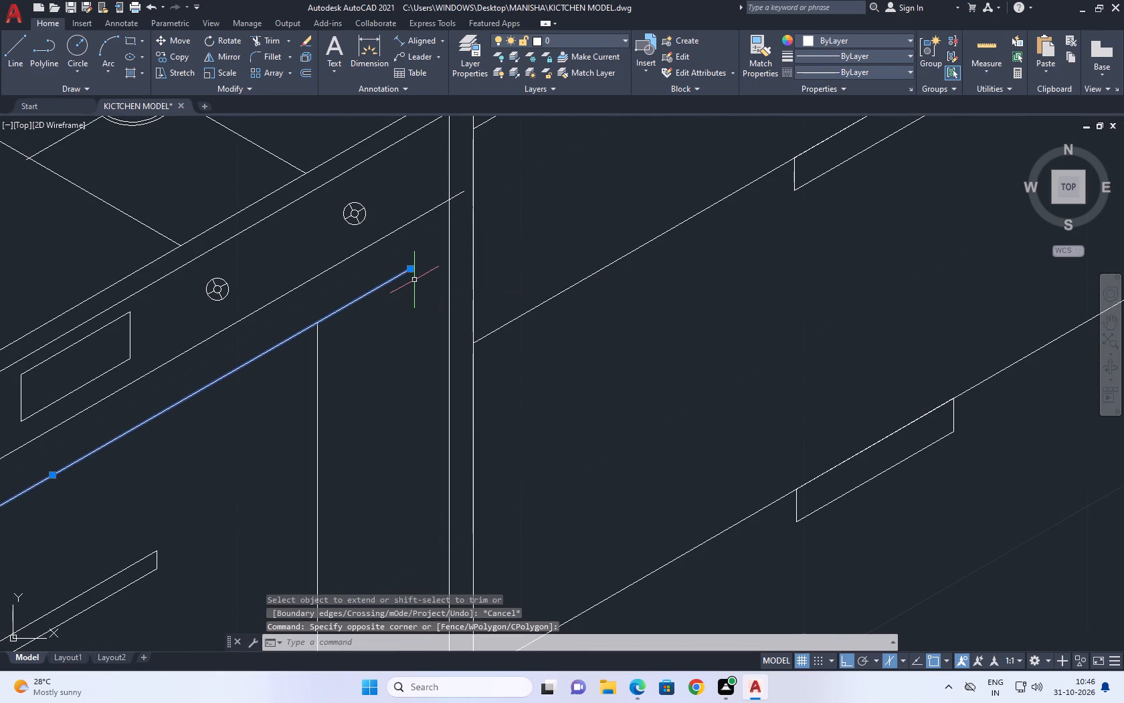
pyautogui.click(412, 268)
pyautogui.click(512, 211)
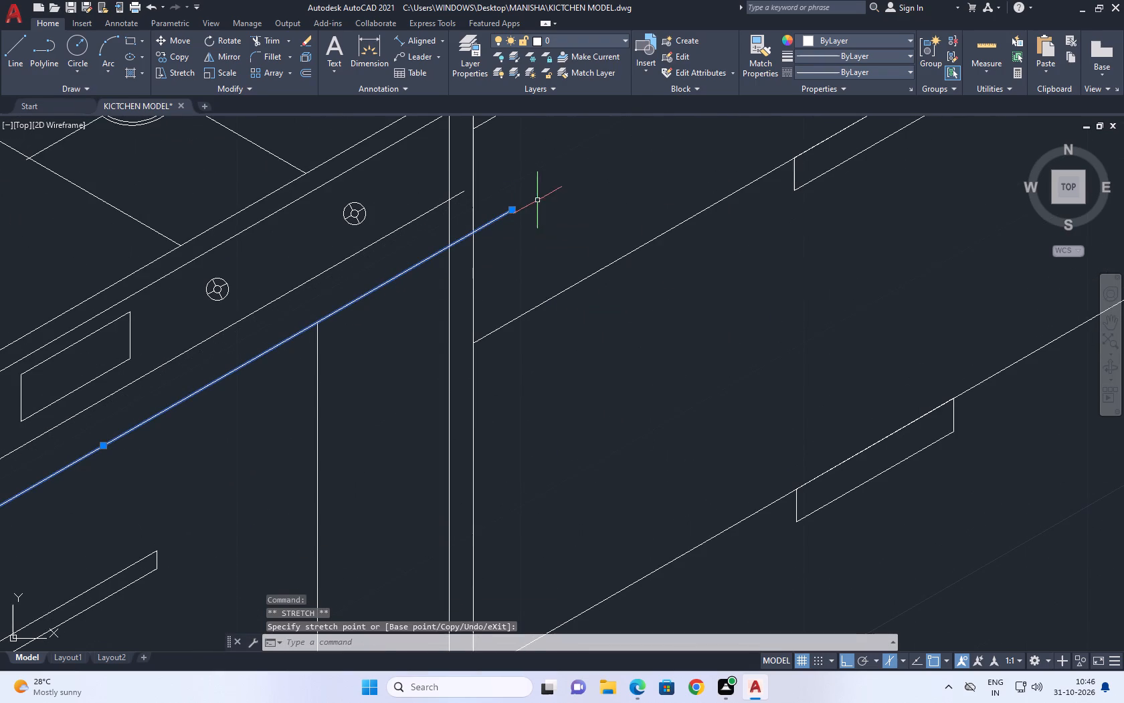
pyautogui.rightClick(535, 200)
pyautogui.click(583, 426)
# Trim the control panel's bottom line and the line above the oven door at the stove-side vertical line beside the drawer cabinet.
pyautogui.moveTo(467, 329); pyautogui.dragTo(452, 366, button='middle')
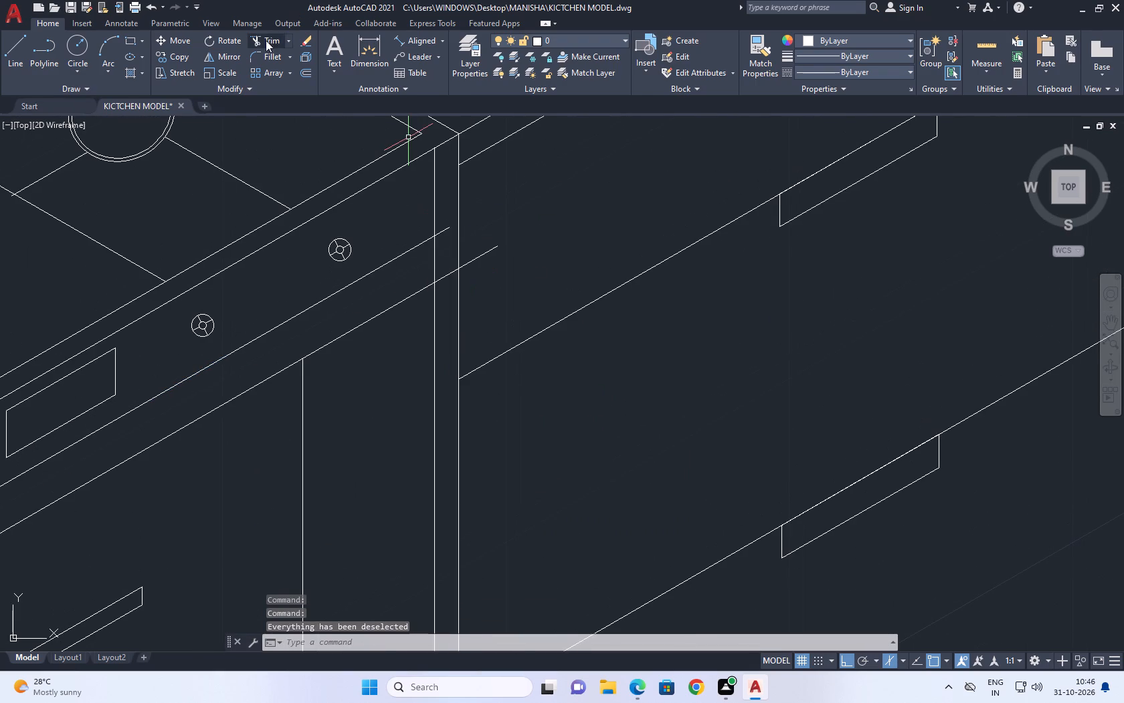
pyautogui.click(266, 41)
pyautogui.scroll(1, 469, 239)
pyautogui.click(424, 205)
pyautogui.click(440, 291)
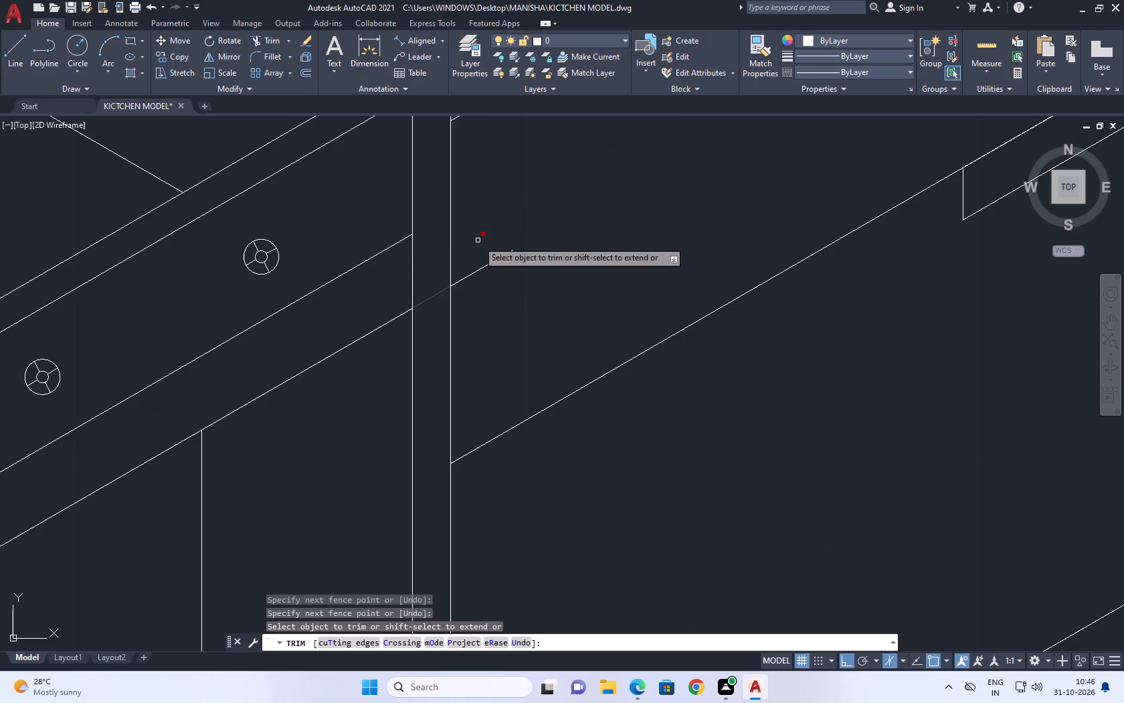
pyautogui.moveTo(478, 240); pyautogui.dragTo(480, 246)
pyautogui.click(486, 295)
pyautogui.click(440, 291)
pyautogui.rightClick(519, 250)
pyautogui.click(541, 273)
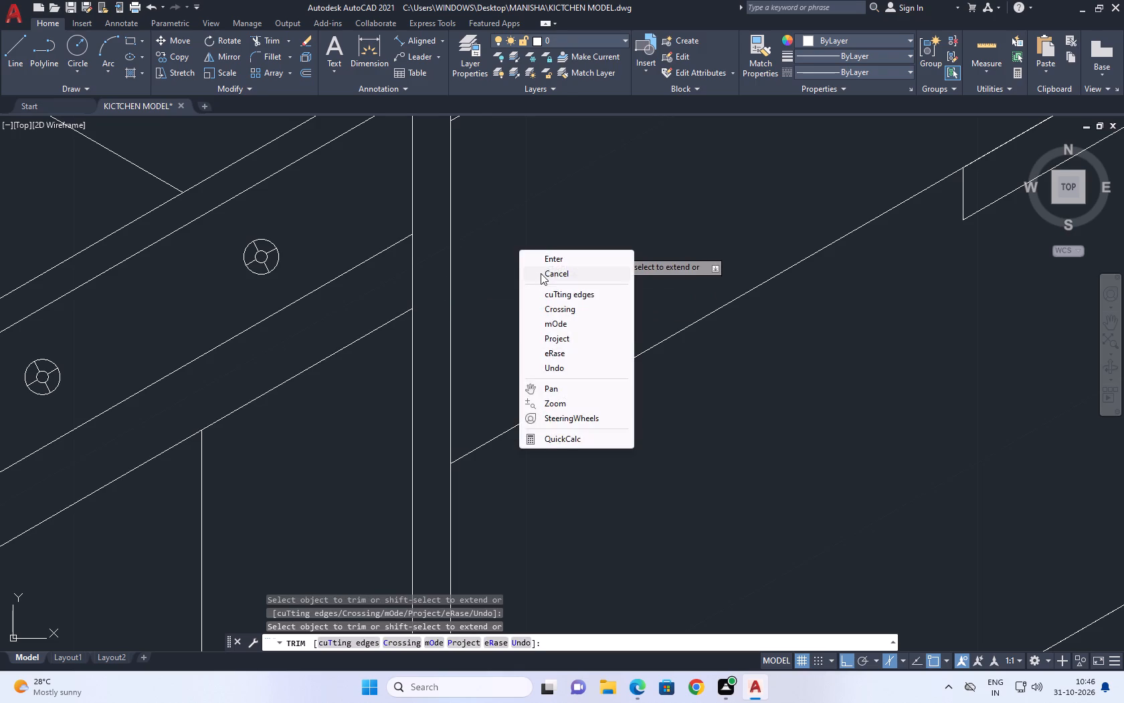
# Stretch the stove-side end of the drawer cabinet's upper toe-kick line past both vertical lines beside the stove.
pyautogui.scroll(-2, 567, 271)
pyautogui.moveTo(572, 267); pyautogui.dragTo(570, 275, button='middle')
pyautogui.scroll(-1, 572, 267)
pyautogui.moveTo(598, 316); pyautogui.dragTo(561, 258, button='middle')
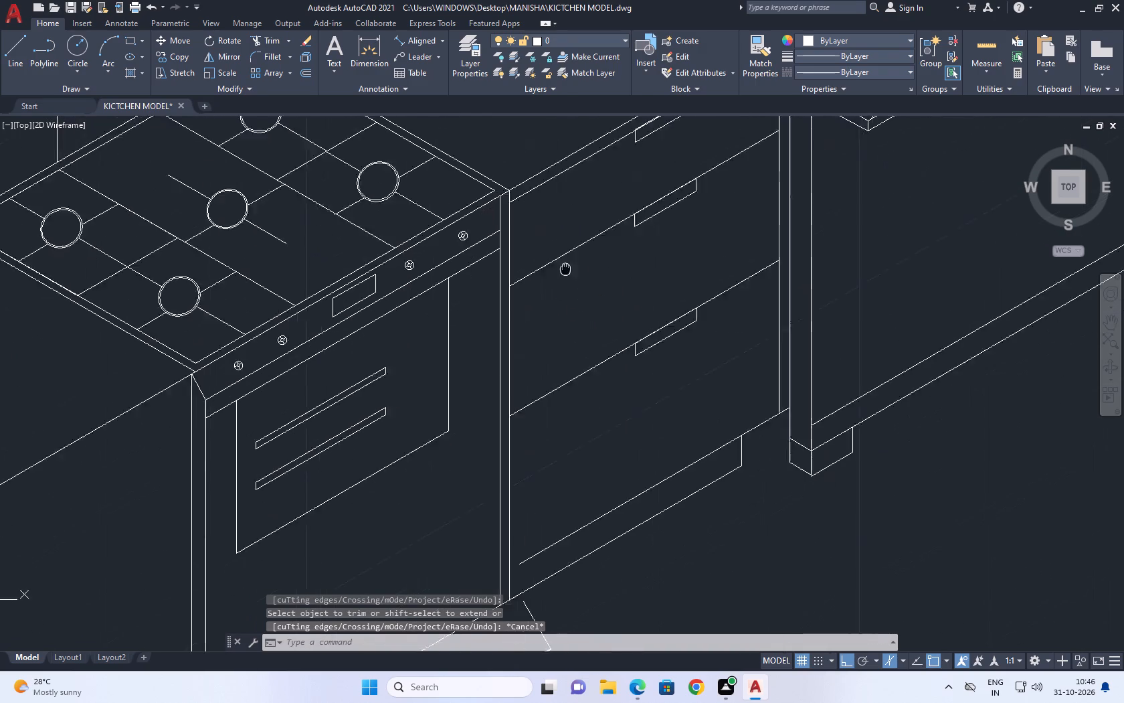
pyautogui.moveTo(561, 258); pyautogui.dragTo(551, 216, button='middle')
pyautogui.moveTo(456, 222); pyautogui.dragTo(462, 222, button='middle')
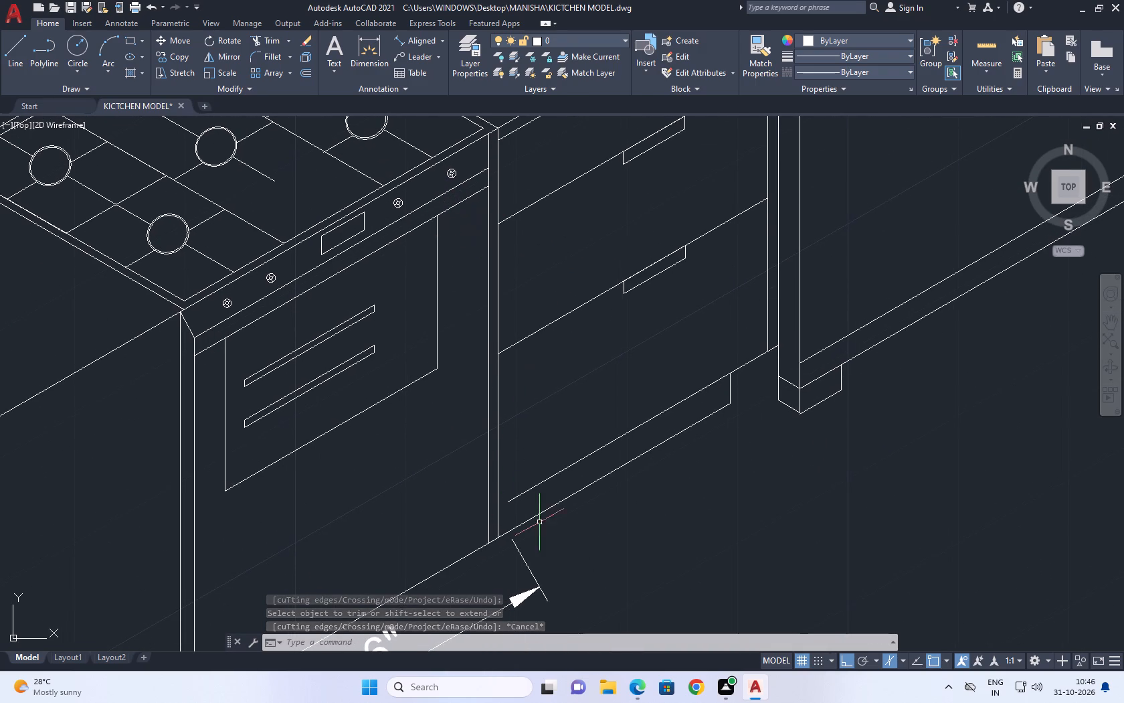
pyautogui.moveTo(535, 522); pyautogui.dragTo(413, 340, button='middle')
pyautogui.scroll(1, 414, 345)
pyautogui.moveTo(399, 309); pyautogui.dragTo(399, 301)
pyautogui.click(388, 265)
pyautogui.scroll(2, 375, 315)
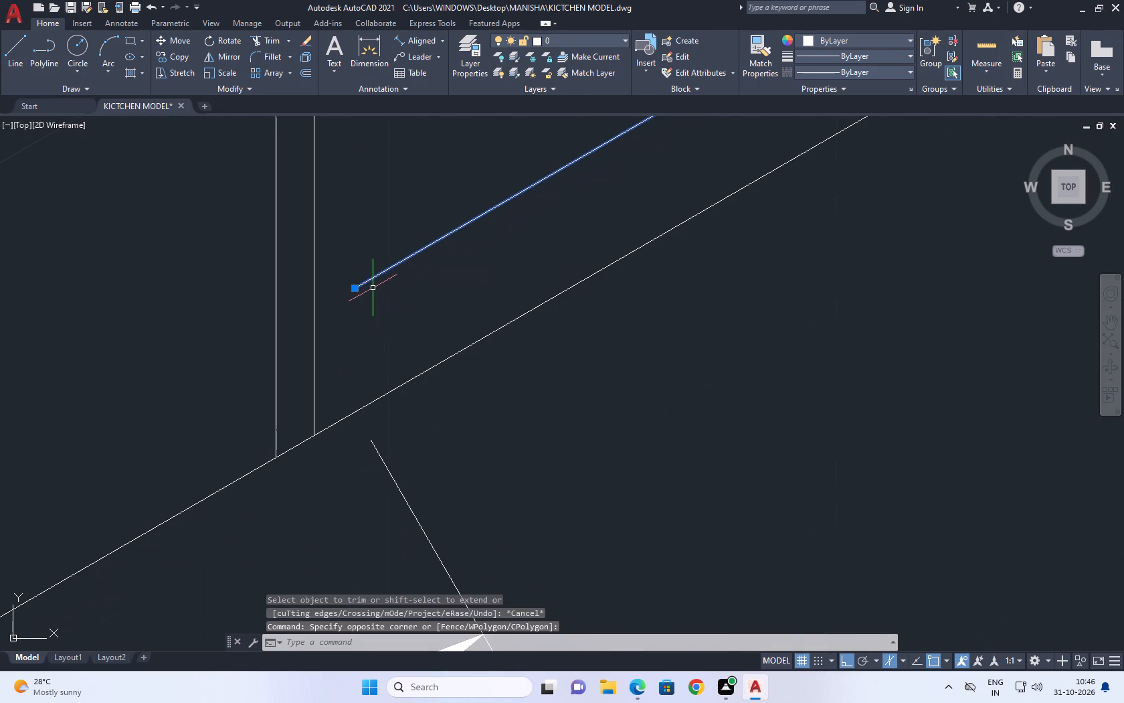
pyautogui.click(356, 287)
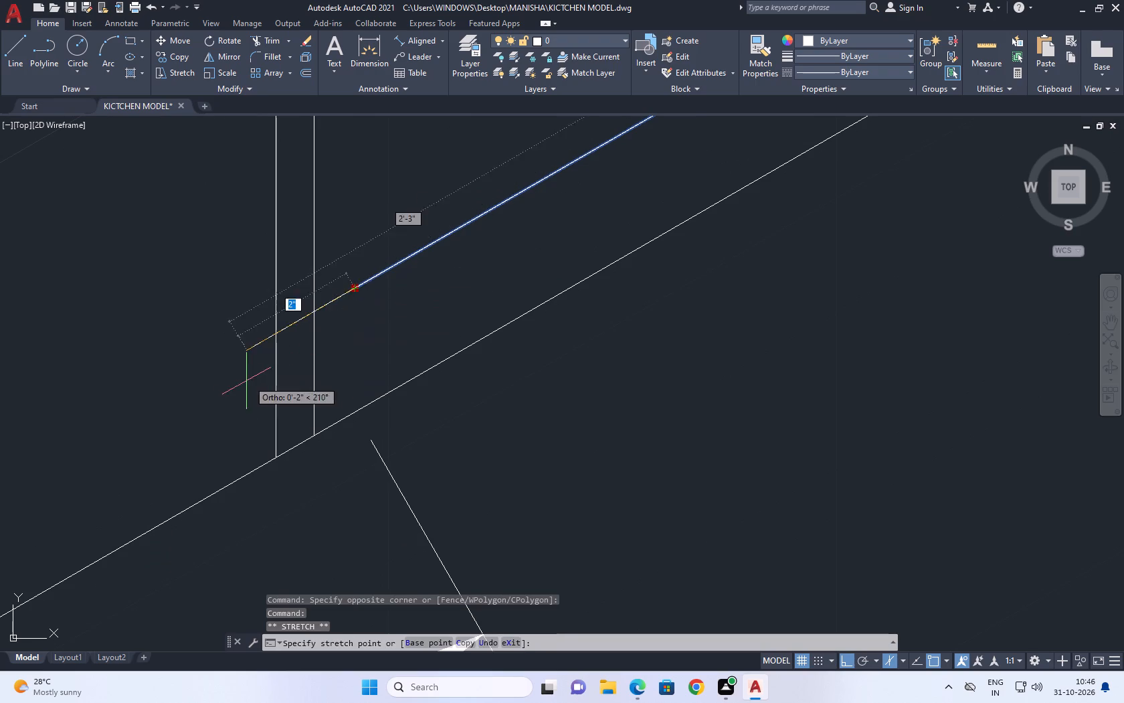
pyautogui.click(207, 384)
pyautogui.rightClick(427, 275)
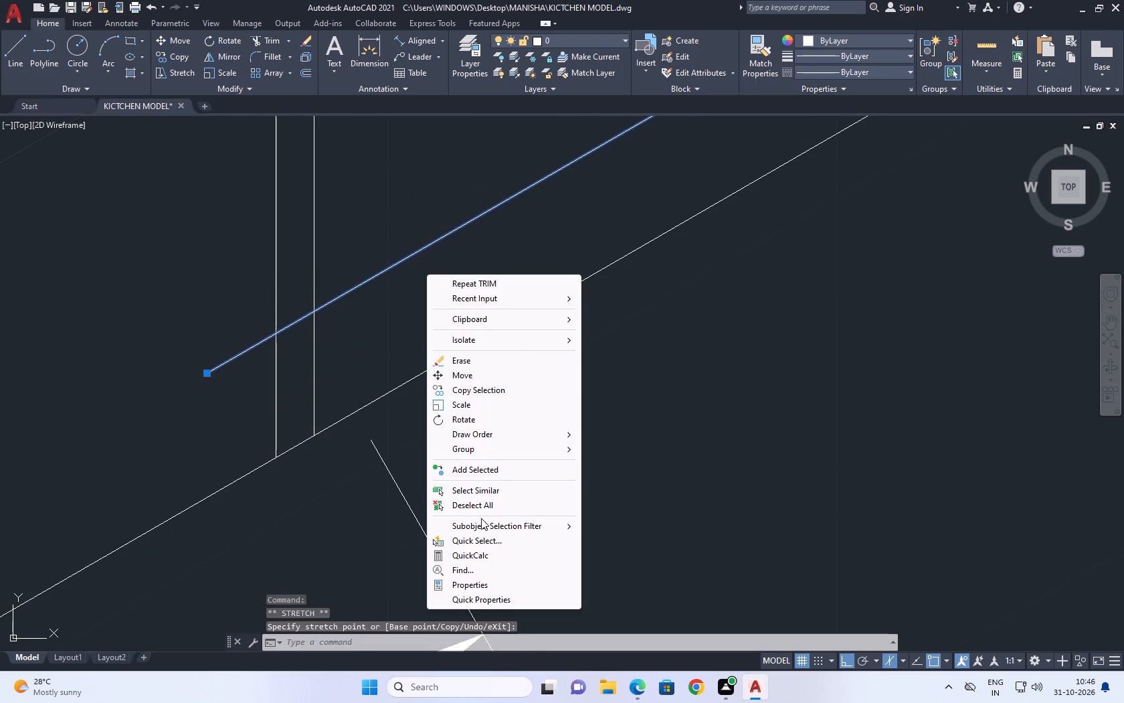
pyautogui.click(478, 507)
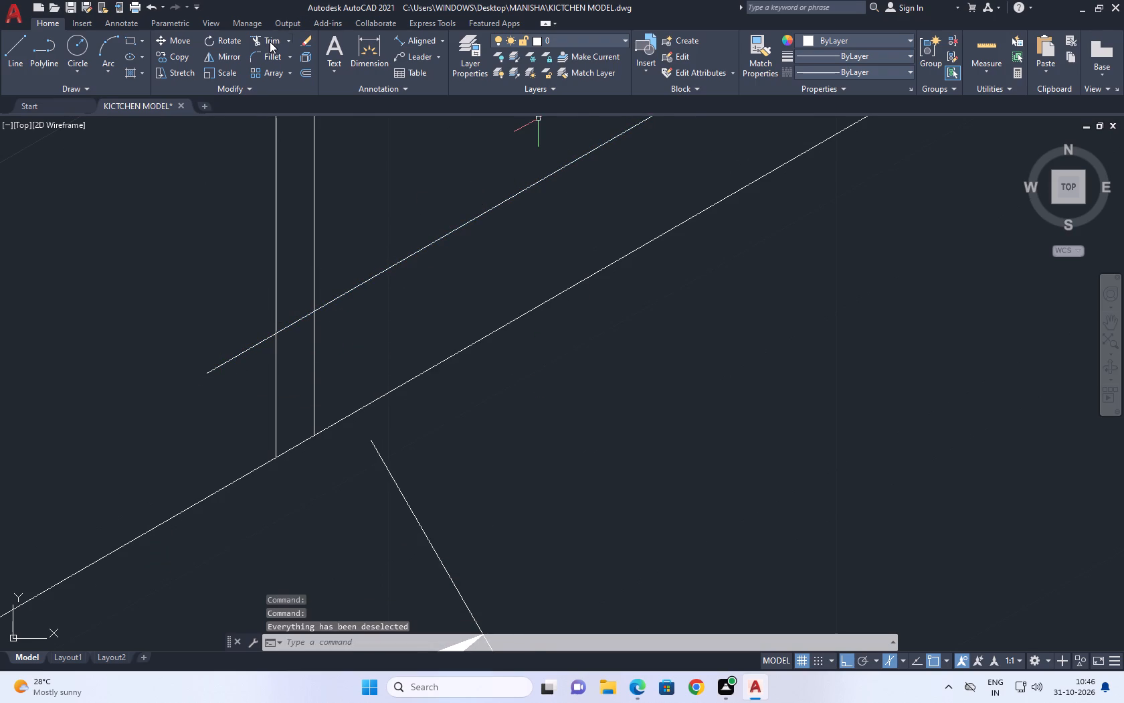
# Trim the upper toe-kick line back to the drawer-side vertical line beside the stove.
pyautogui.click(270, 42)
pyautogui.click(296, 321)
pyautogui.click(265, 356)
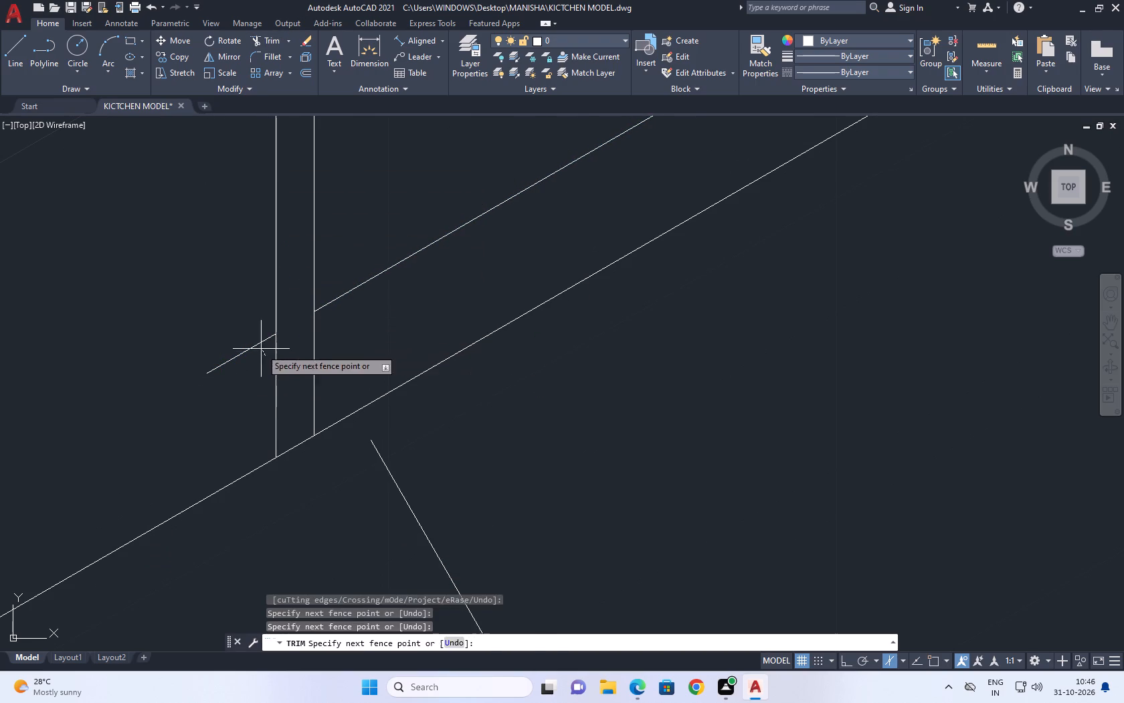
pyautogui.click(257, 337)
pyautogui.rightClick(384, 319)
pyautogui.click(418, 344)
# Move the short vertical line closing the drawer cabinet's toe kick along the upper toe-kick line toward the neighbouring tall unit.
pyautogui.scroll(1, 419, 342)
pyautogui.scroll(-5, 420, 342)
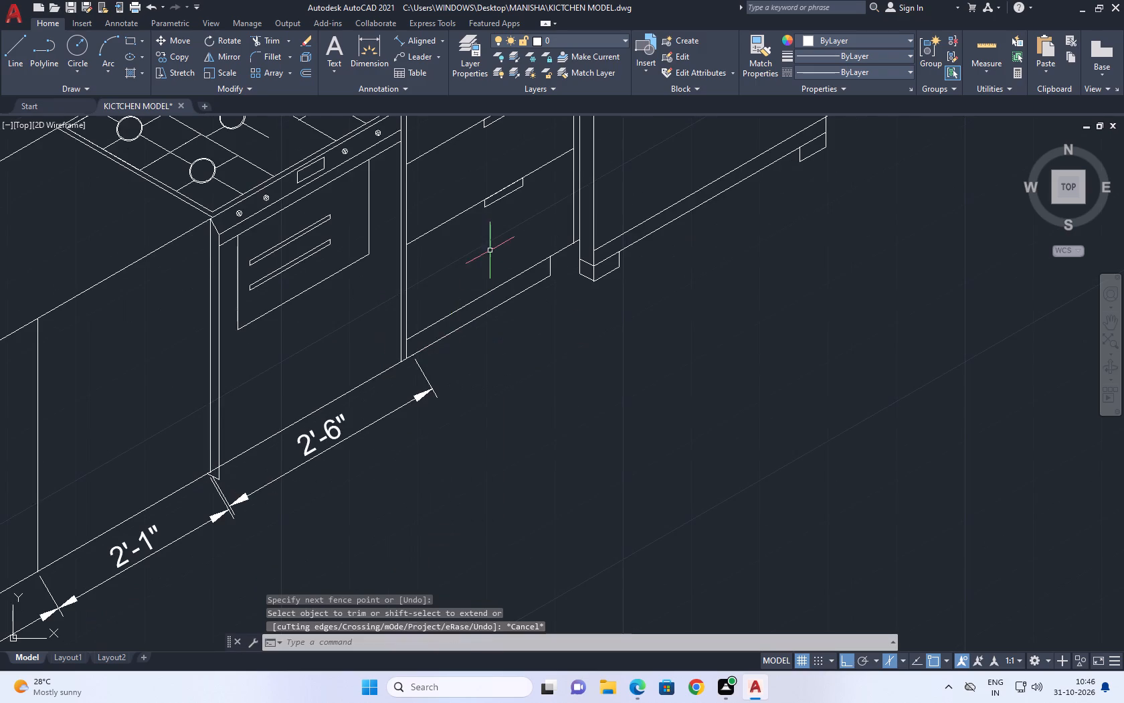
pyautogui.moveTo(490, 250); pyautogui.dragTo(488, 285, button='middle')
pyautogui.scroll(1, 561, 326)
pyautogui.click(559, 298)
pyautogui.doubleClick(543, 289)
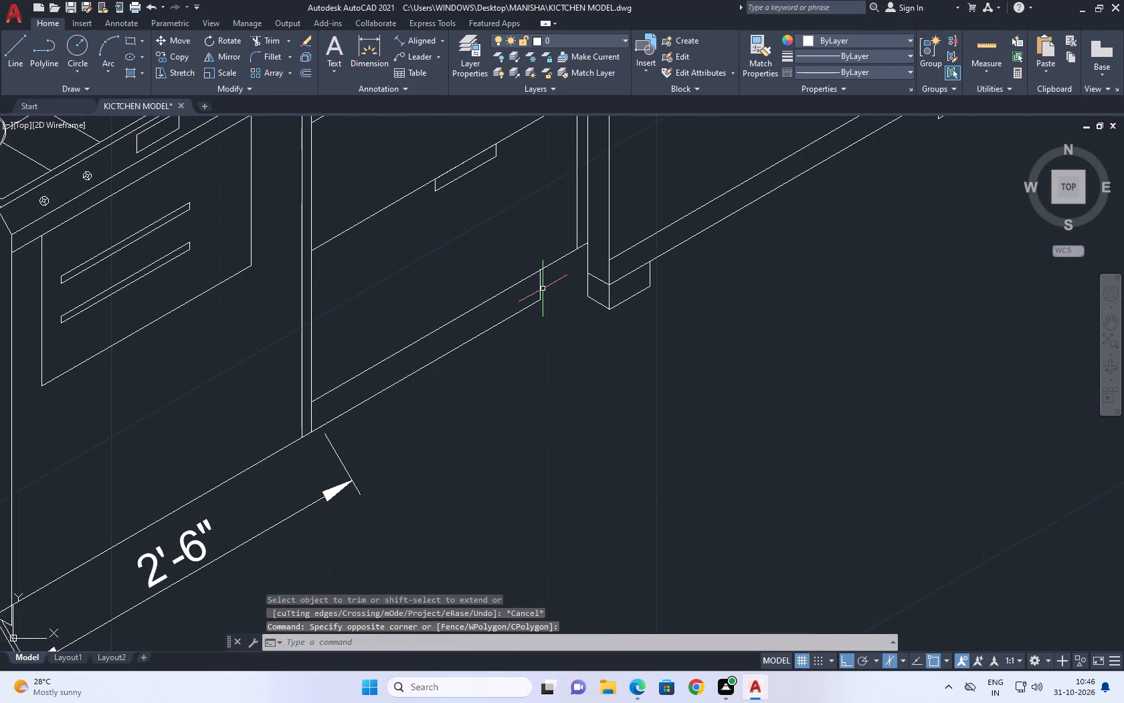
pyautogui.moveTo(553, 291); pyautogui.dragTo(419, 321, button='middle')
pyautogui.click(176, 43)
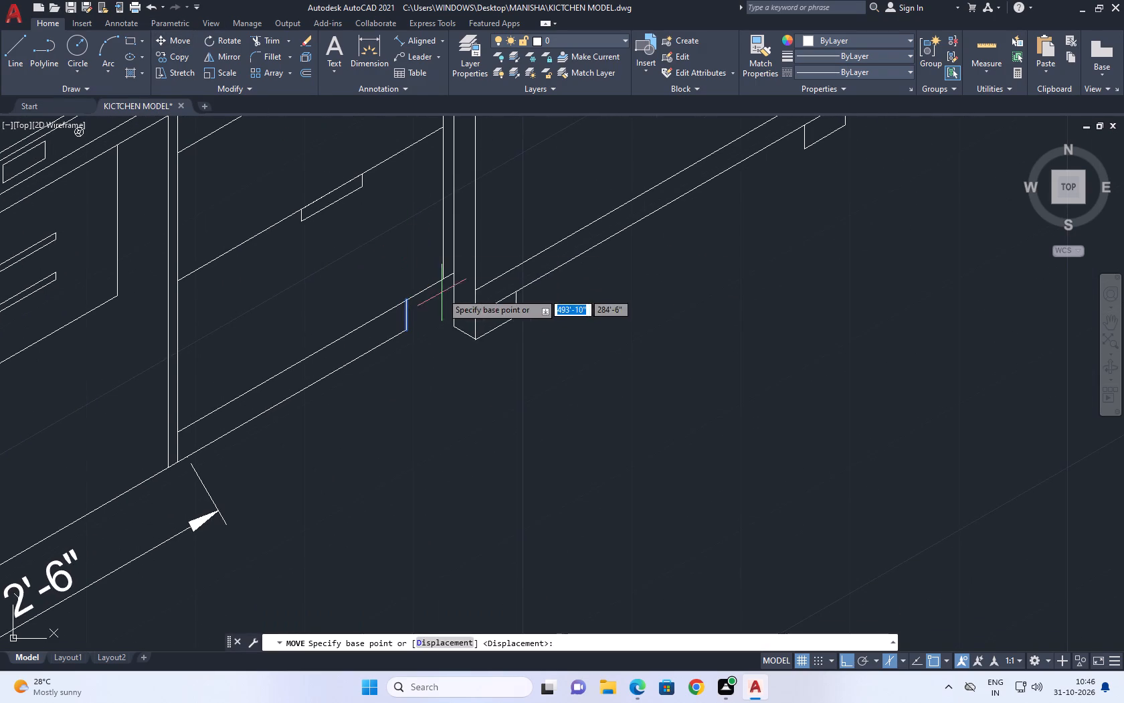
pyautogui.scroll(2, 393, 303)
pyautogui.click(418, 301)
pyautogui.click(448, 280)
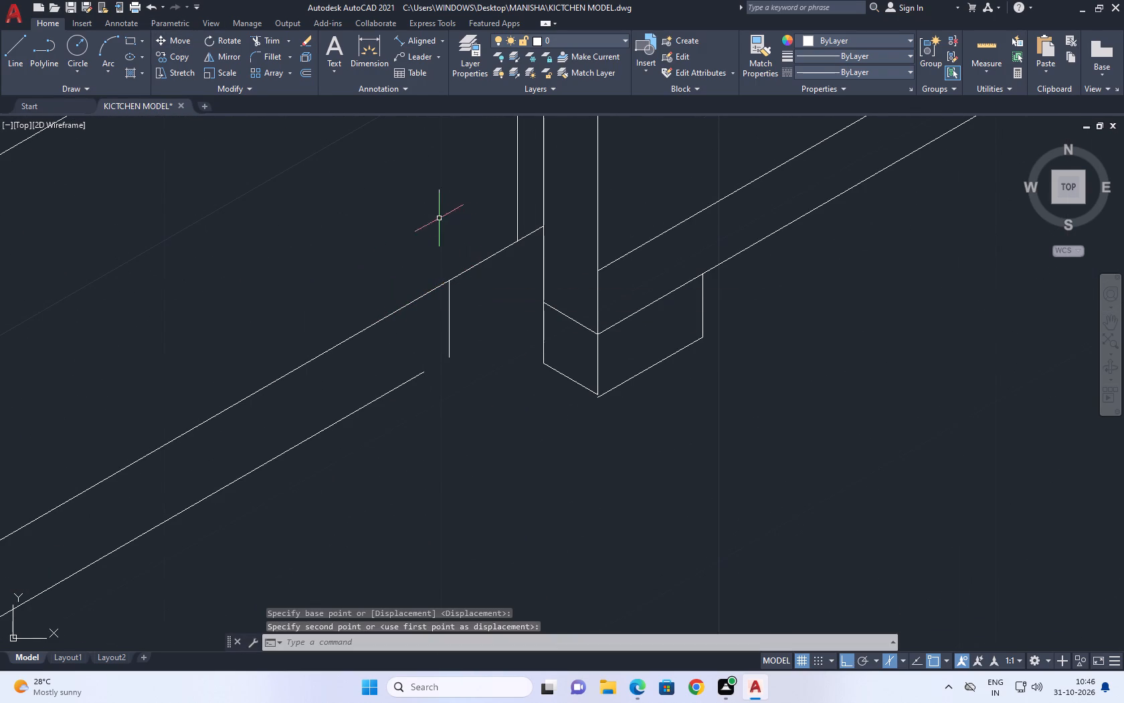
# Stretch the toe kick's lower line to the bottom end of the moved short vertical line.
pyautogui.rightClick(438, 218)
pyautogui.click(370, 277)
pyautogui.click(350, 283)
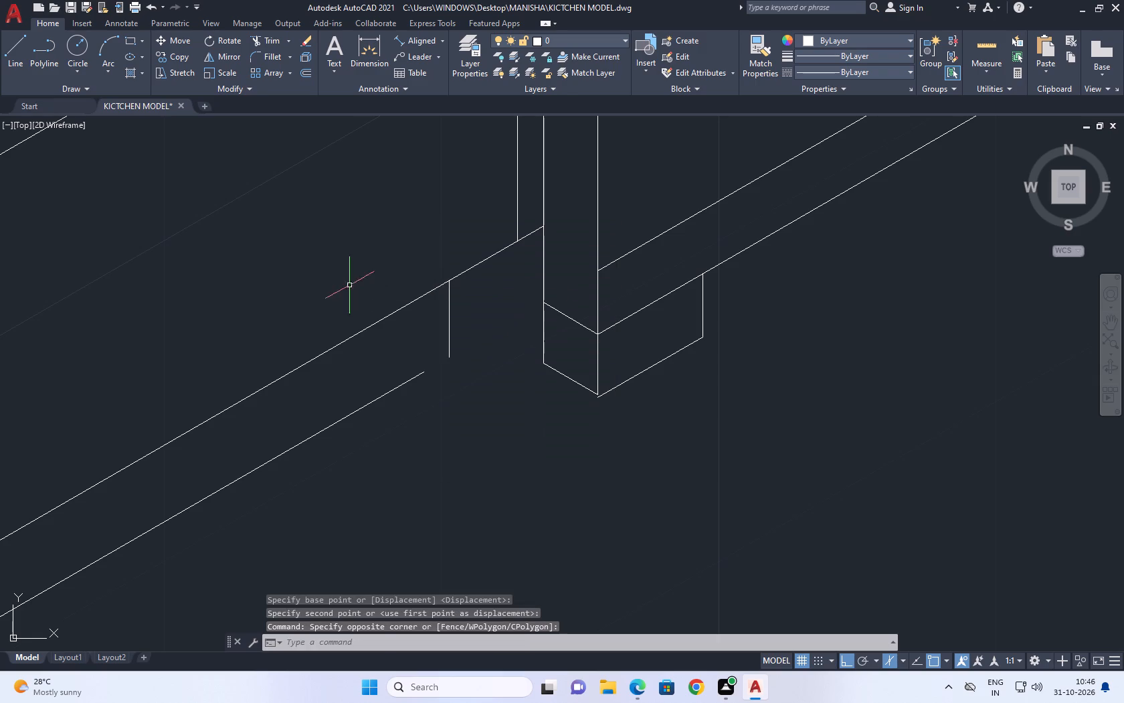
pyautogui.moveTo(421, 429); pyautogui.dragTo(404, 400)
pyautogui.click(381, 367)
pyautogui.scroll(1, 454, 374)
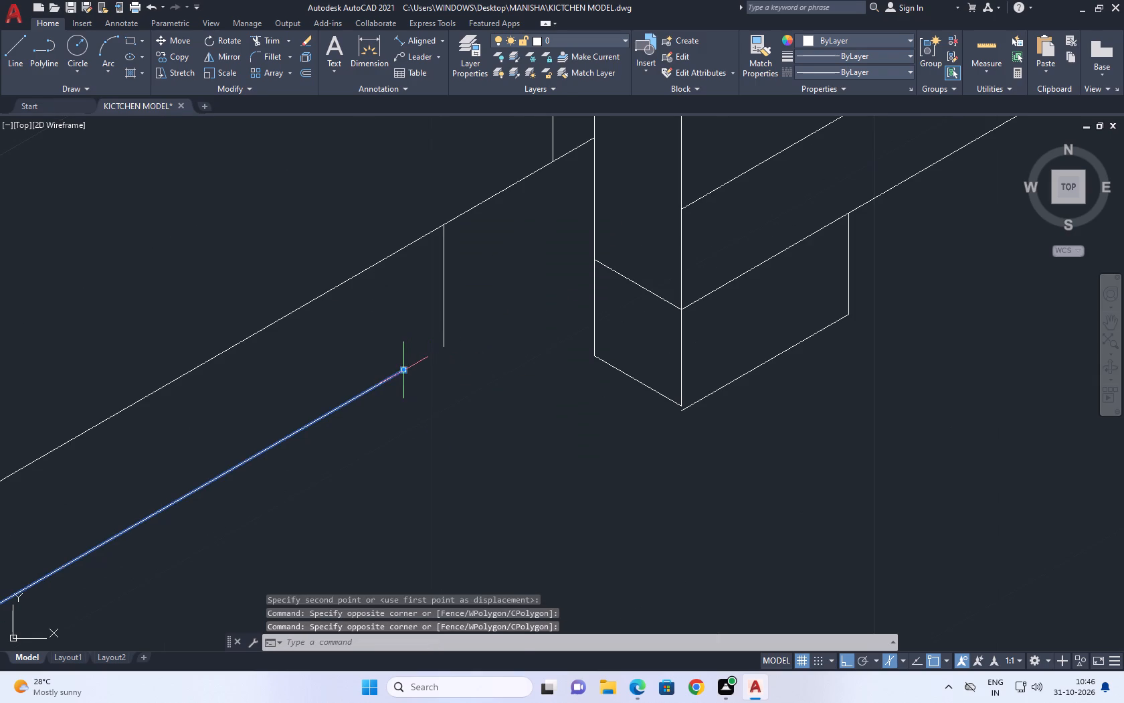
pyautogui.click(405, 368)
pyautogui.click(447, 348)
pyautogui.moveTo(496, 309); pyautogui.dragTo(490, 301, button='right')
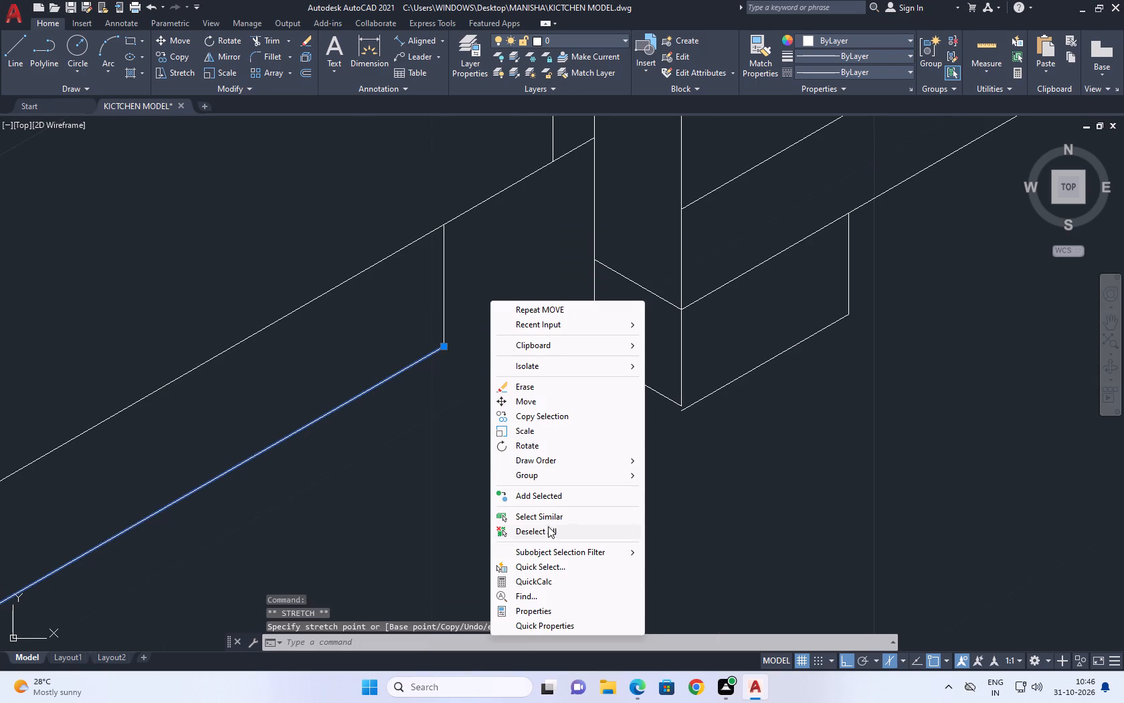
pyautogui.click(548, 527)
# Draw a short vertical line near the toe kick's stove-side end, from the upper toe-kick line down past the lower one.
pyautogui.scroll(1, 477, 403)
pyautogui.scroll(-7, 477, 403)
pyautogui.scroll(1, 540, 334)
pyautogui.moveTo(536, 297); pyautogui.dragTo(561, 246, button='middle')
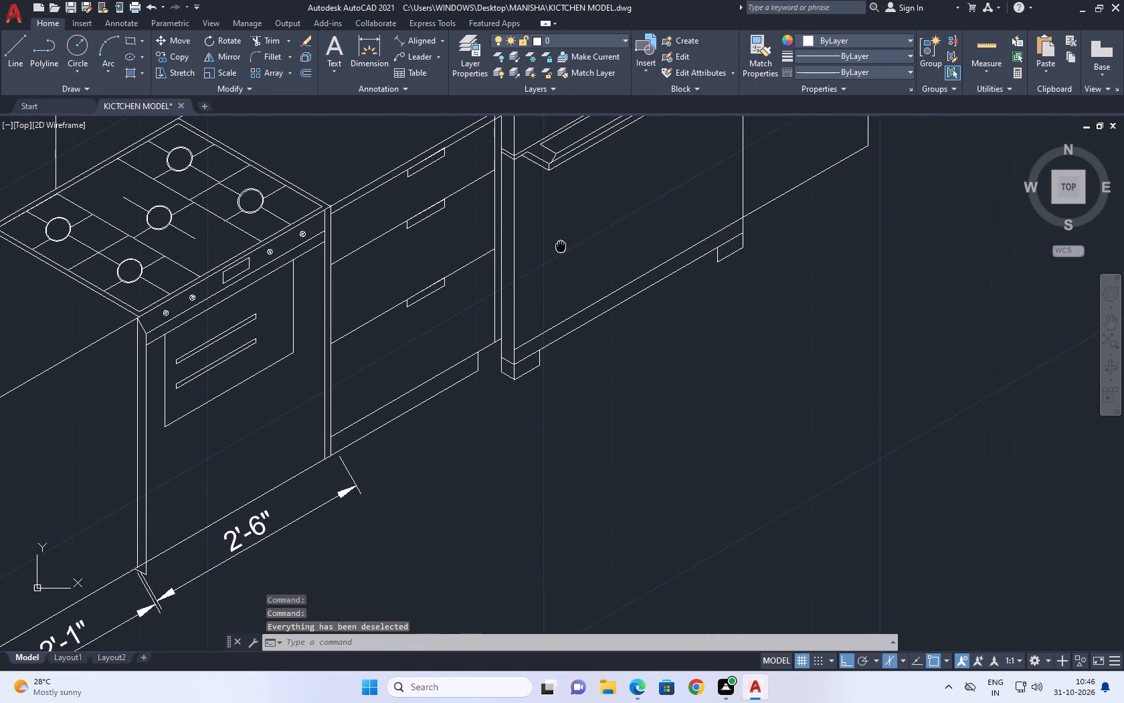
pyautogui.moveTo(561, 246); pyautogui.dragTo(562, 246, button='middle')
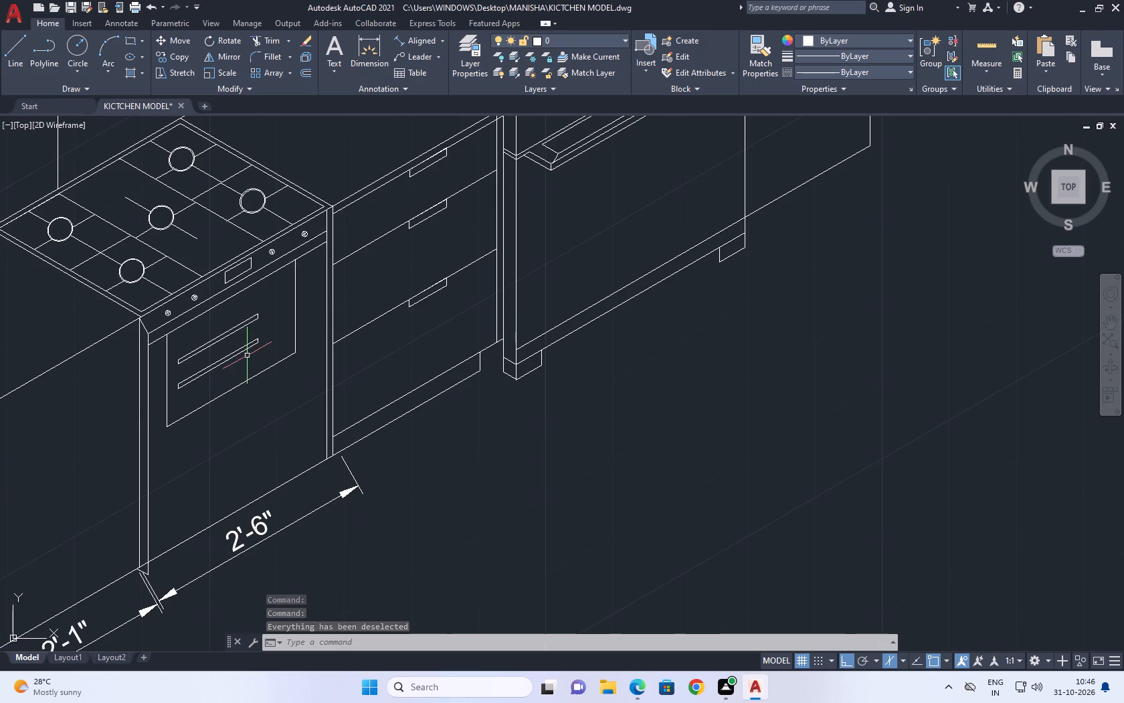
pyautogui.moveTo(247, 356); pyautogui.dragTo(395, 341, button='middle')
pyautogui.moveTo(400, 341); pyautogui.dragTo(498, 377, button='middle')
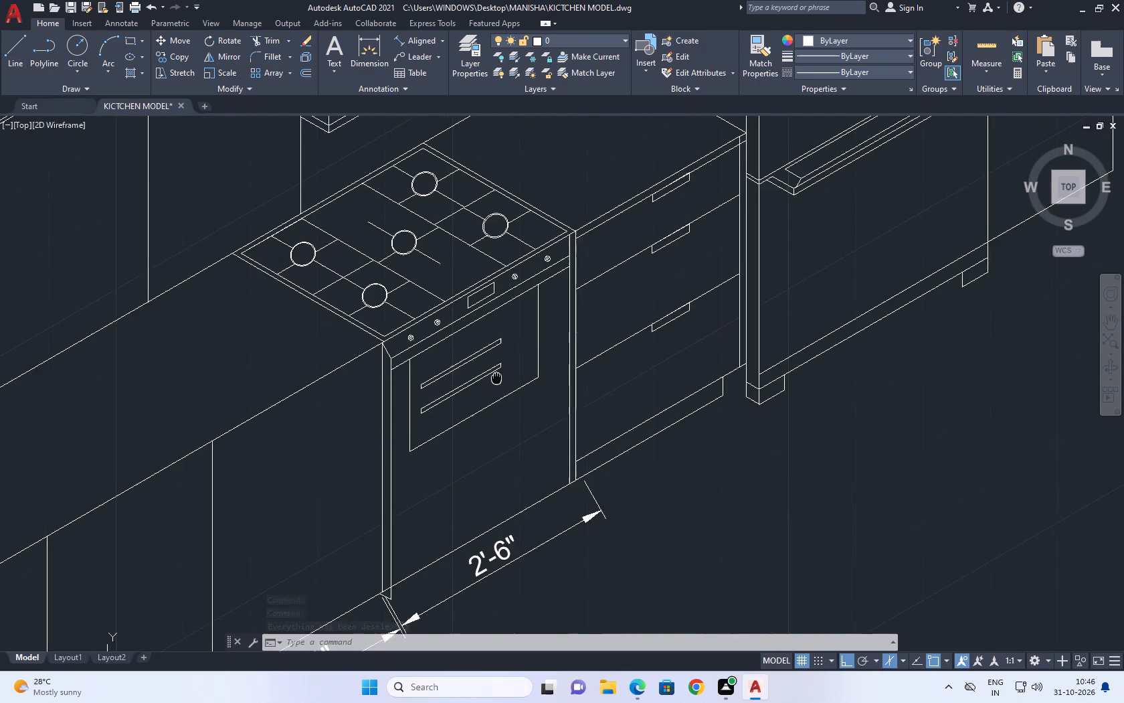
pyautogui.moveTo(498, 377); pyautogui.dragTo(508, 358, button='middle')
pyautogui.moveTo(557, 481); pyautogui.dragTo(546, 412, button='middle')
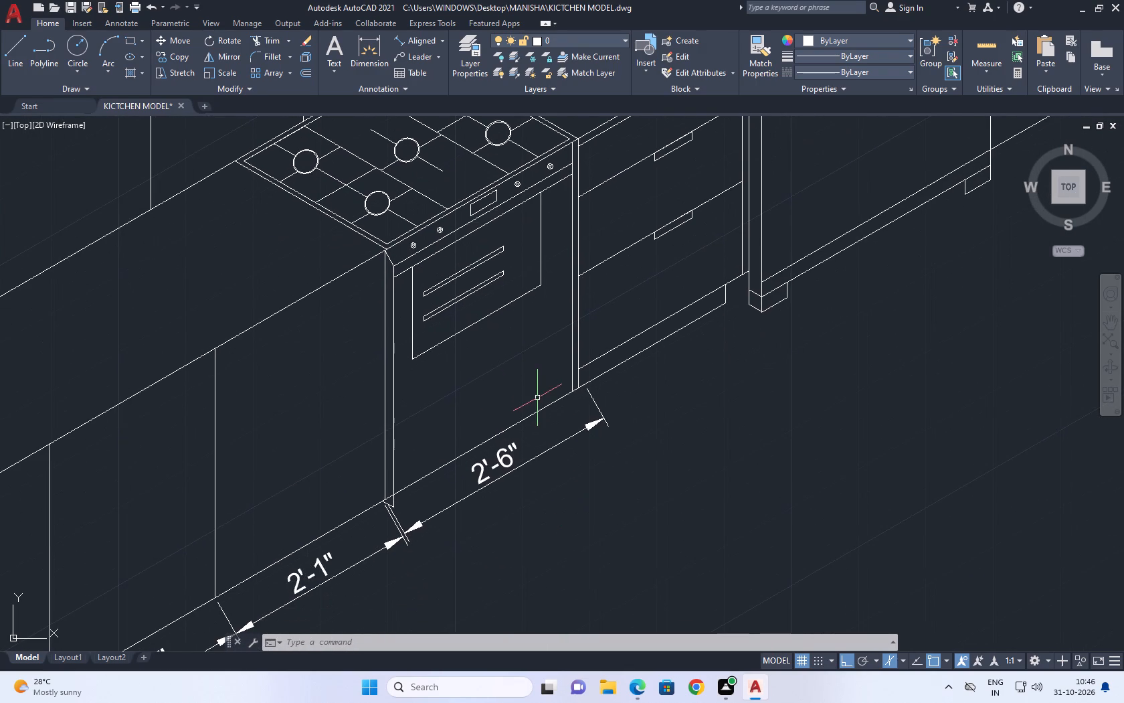
pyautogui.moveTo(633, 383); pyautogui.dragTo(558, 384, button='middle')
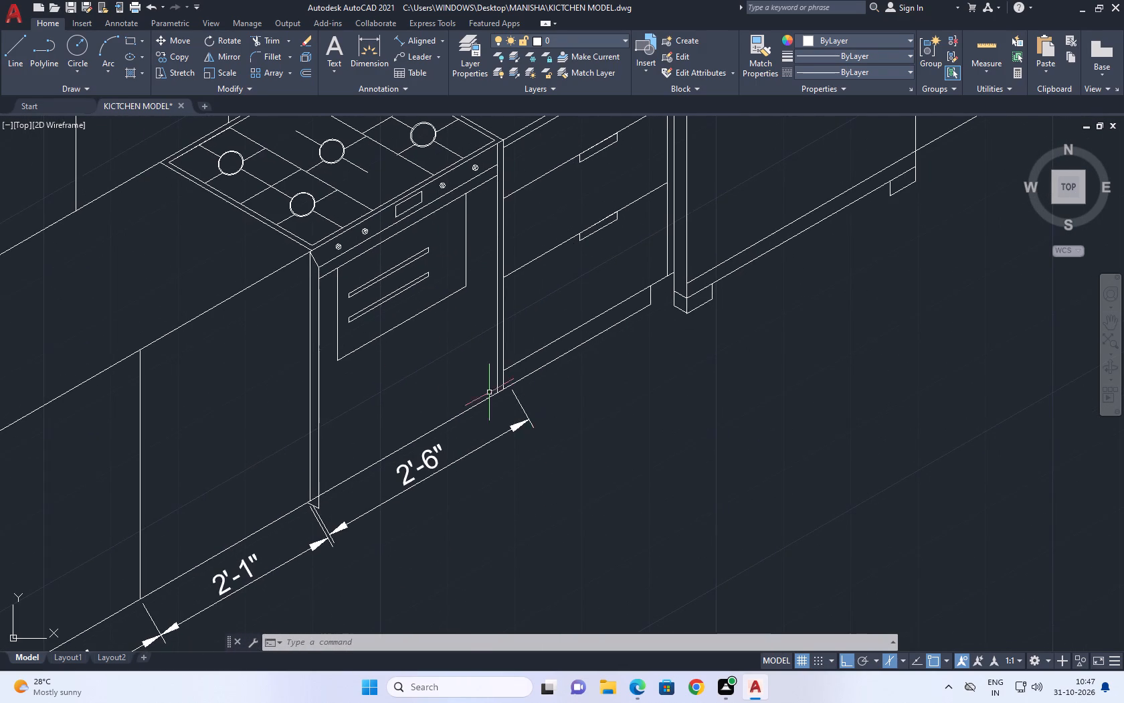
pyautogui.scroll(3, 484, 380)
pyautogui.moveTo(534, 314); pyautogui.dragTo(521, 337, button='middle')
pyautogui.click(7, 42)
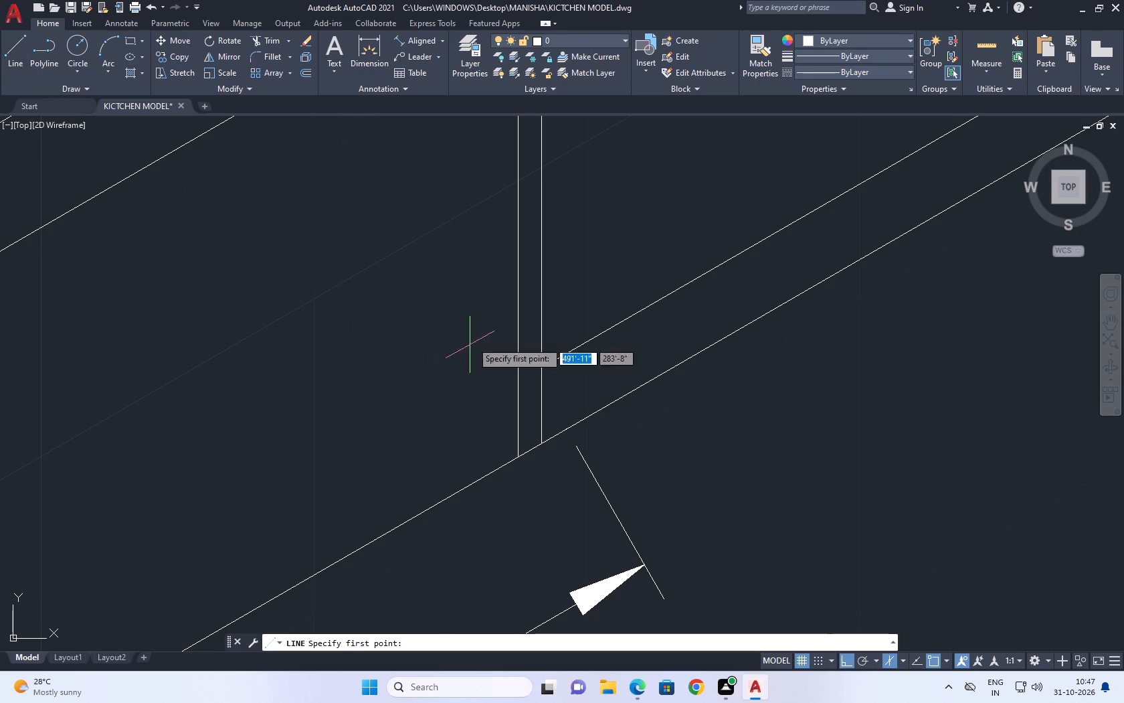
pyautogui.click(608, 326)
pyautogui.click(624, 434)
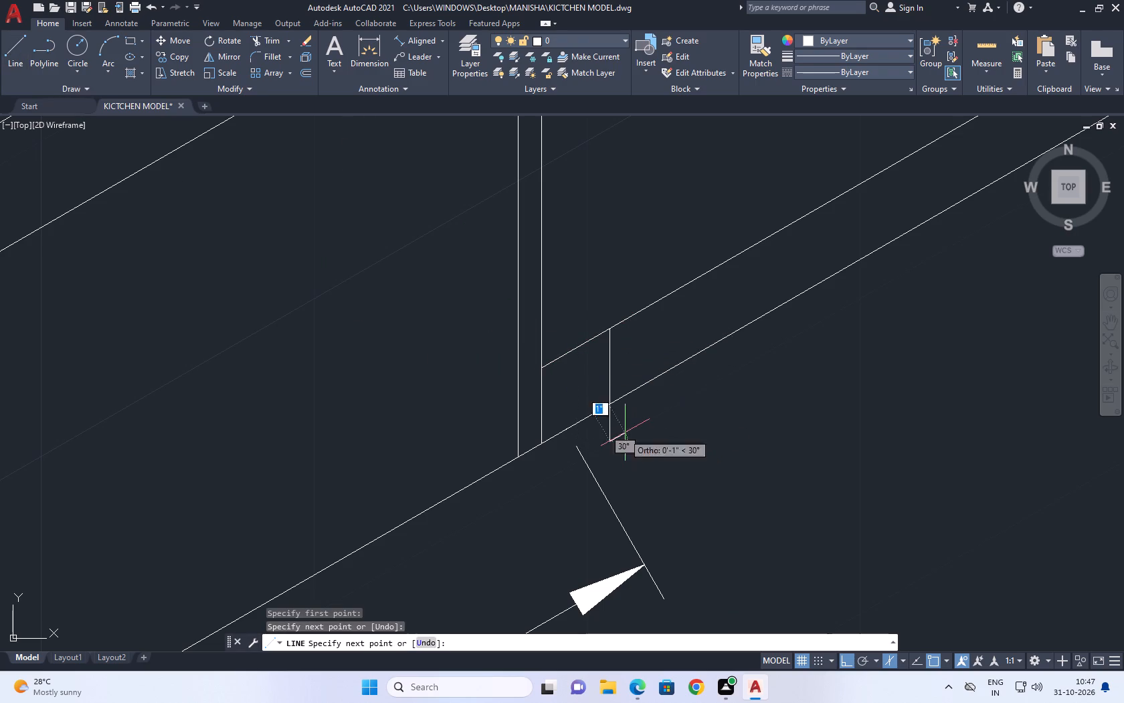
pyautogui.rightClick(672, 392)
pyautogui.click(719, 414)
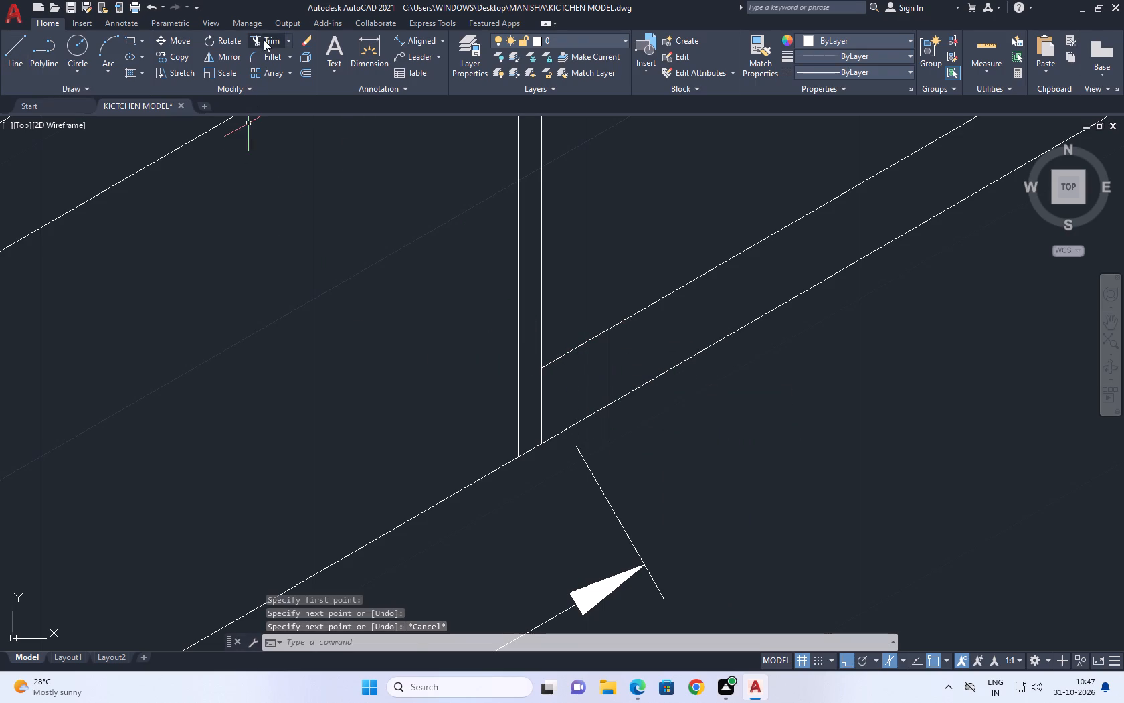
# Trim the part of the new short vertical line that projects below the lower toe-kick line.
pyautogui.click(264, 39)
pyautogui.scroll(2, 591, 447)
pyautogui.click(636, 399)
pyautogui.click(615, 417)
pyautogui.rightClick(632, 407)
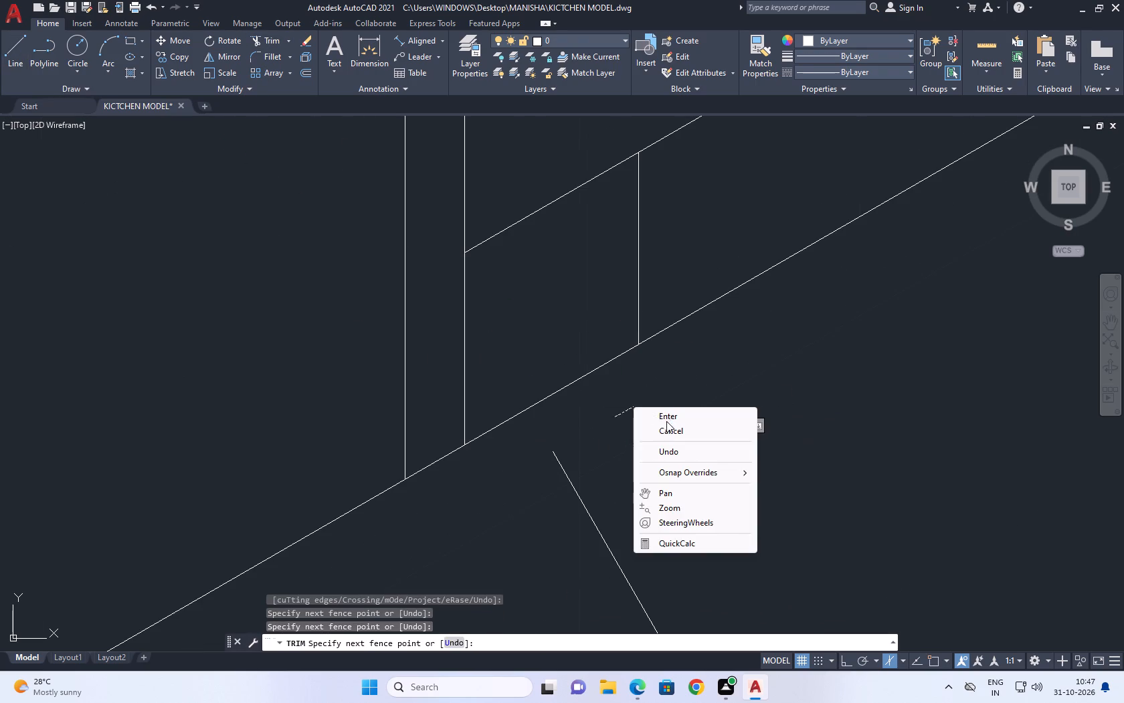
pyautogui.click(666, 422)
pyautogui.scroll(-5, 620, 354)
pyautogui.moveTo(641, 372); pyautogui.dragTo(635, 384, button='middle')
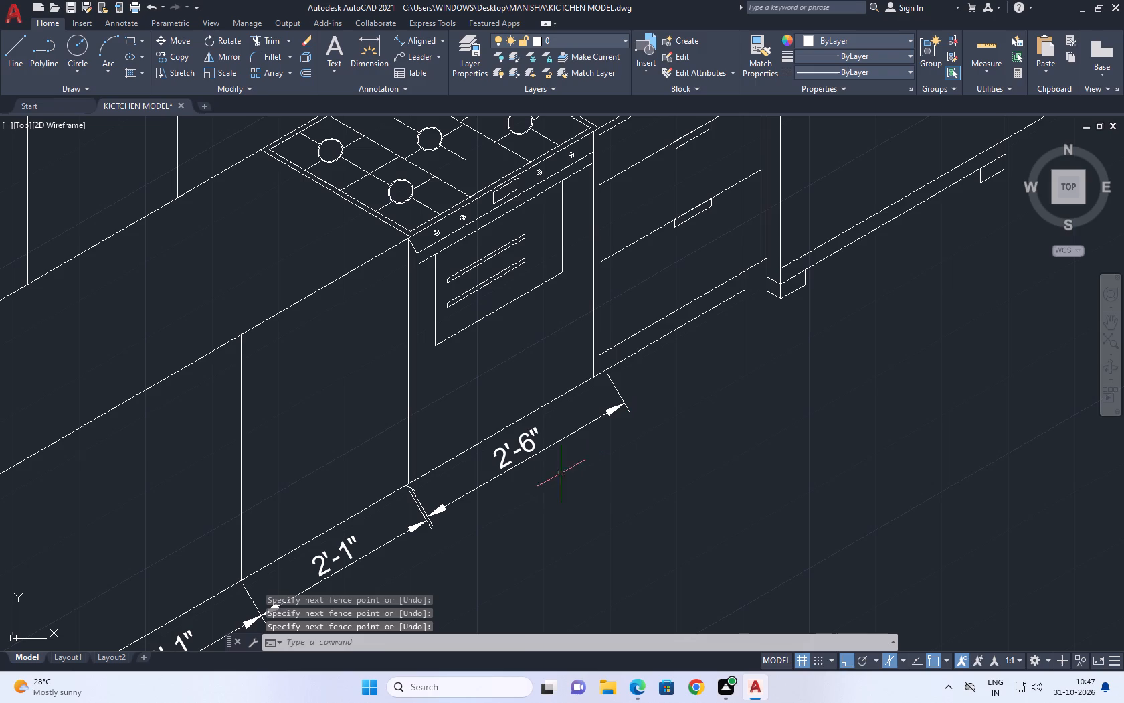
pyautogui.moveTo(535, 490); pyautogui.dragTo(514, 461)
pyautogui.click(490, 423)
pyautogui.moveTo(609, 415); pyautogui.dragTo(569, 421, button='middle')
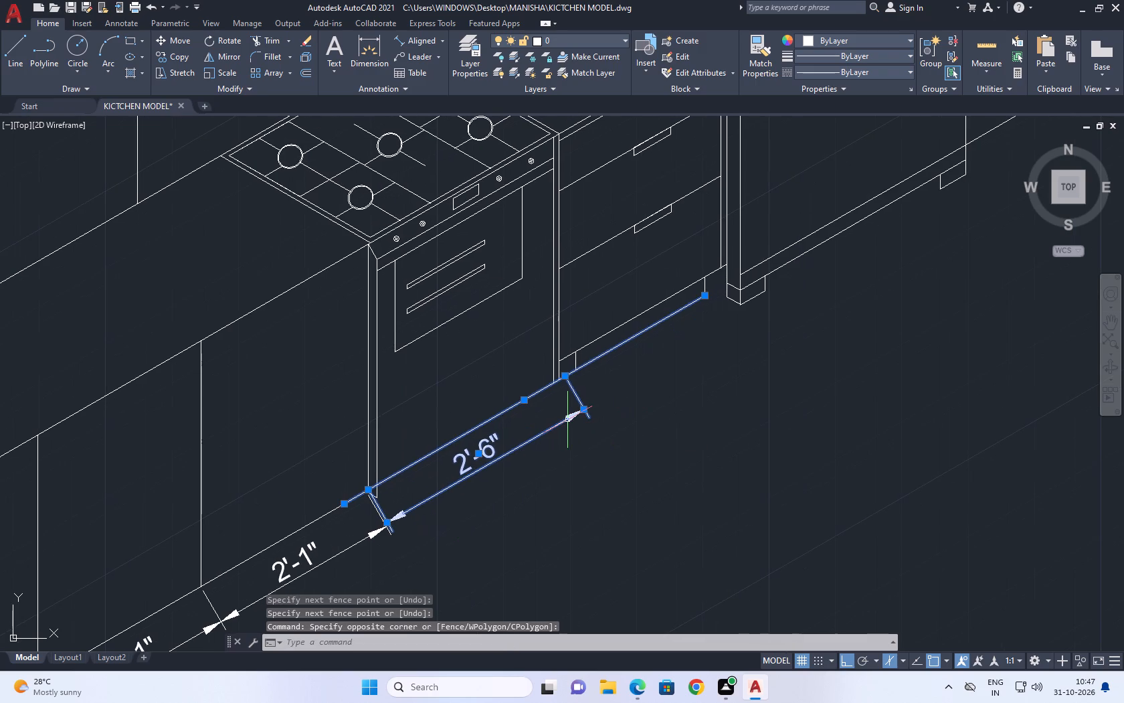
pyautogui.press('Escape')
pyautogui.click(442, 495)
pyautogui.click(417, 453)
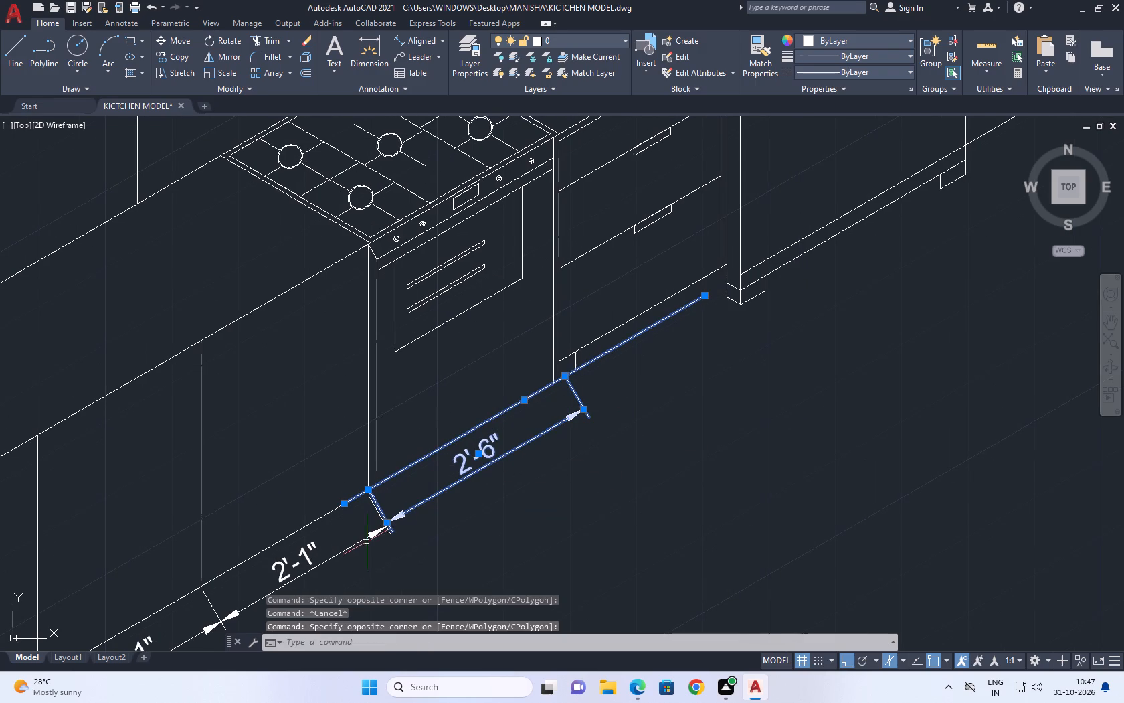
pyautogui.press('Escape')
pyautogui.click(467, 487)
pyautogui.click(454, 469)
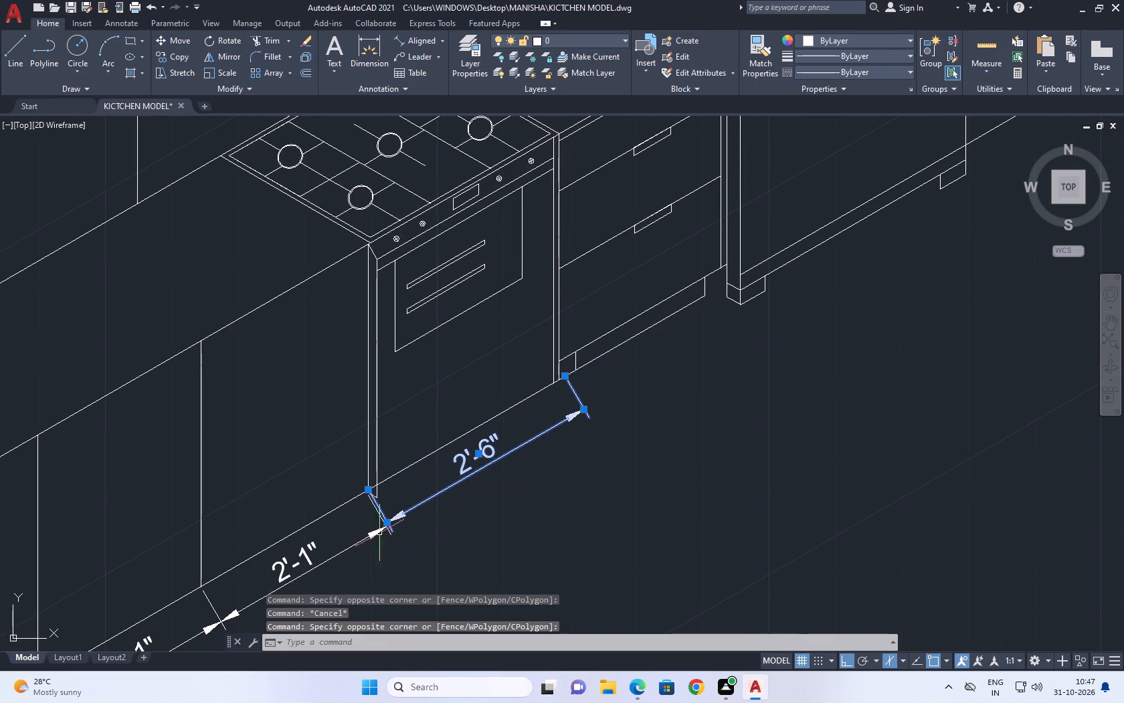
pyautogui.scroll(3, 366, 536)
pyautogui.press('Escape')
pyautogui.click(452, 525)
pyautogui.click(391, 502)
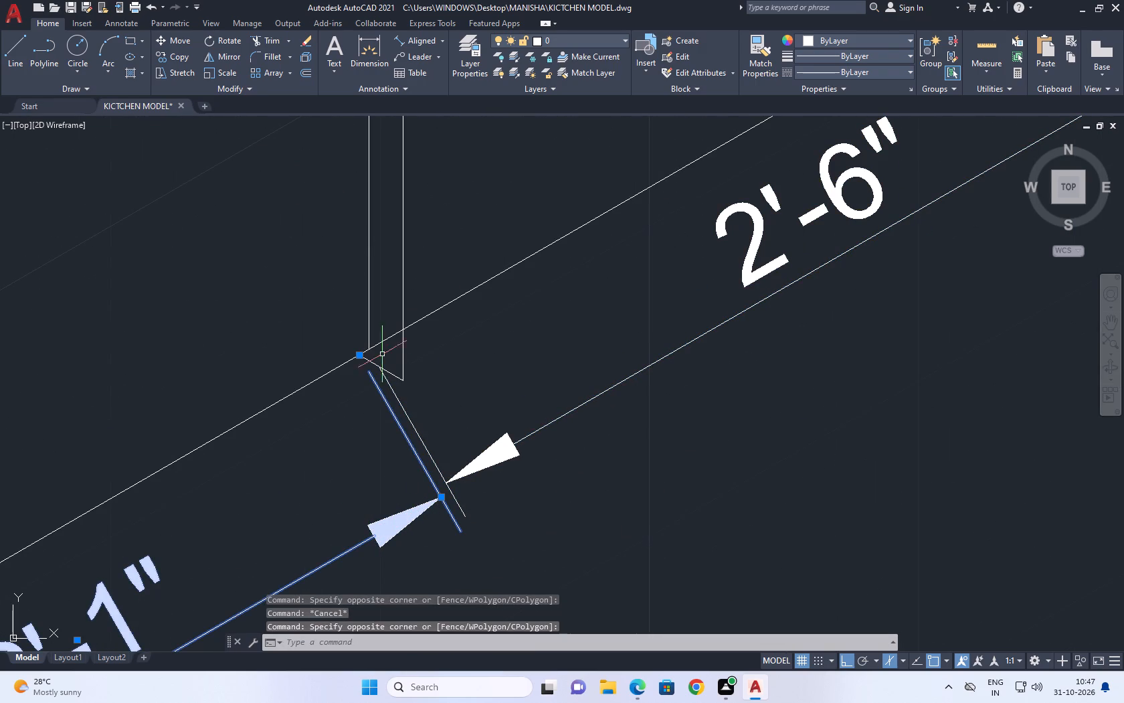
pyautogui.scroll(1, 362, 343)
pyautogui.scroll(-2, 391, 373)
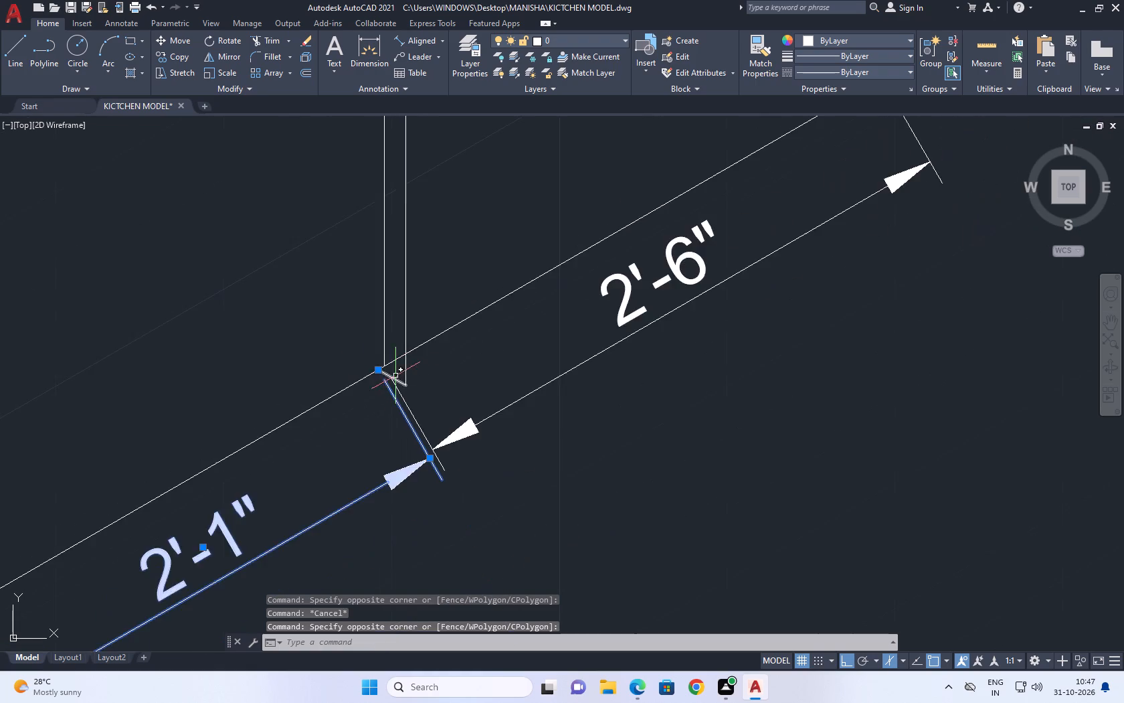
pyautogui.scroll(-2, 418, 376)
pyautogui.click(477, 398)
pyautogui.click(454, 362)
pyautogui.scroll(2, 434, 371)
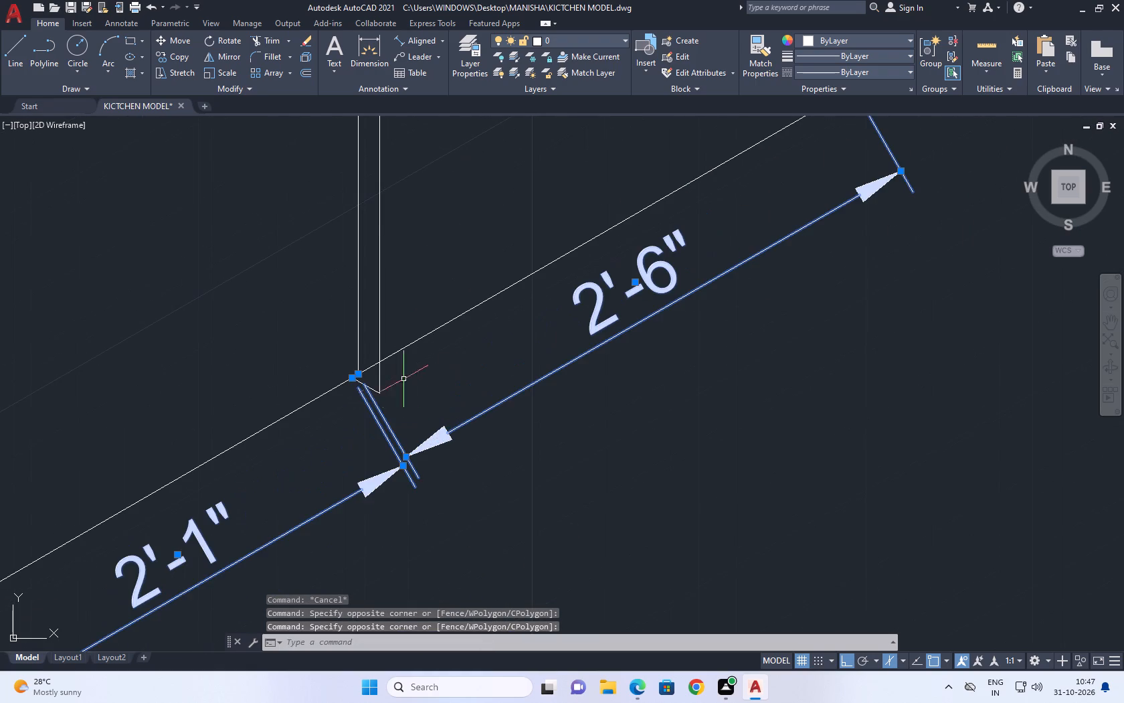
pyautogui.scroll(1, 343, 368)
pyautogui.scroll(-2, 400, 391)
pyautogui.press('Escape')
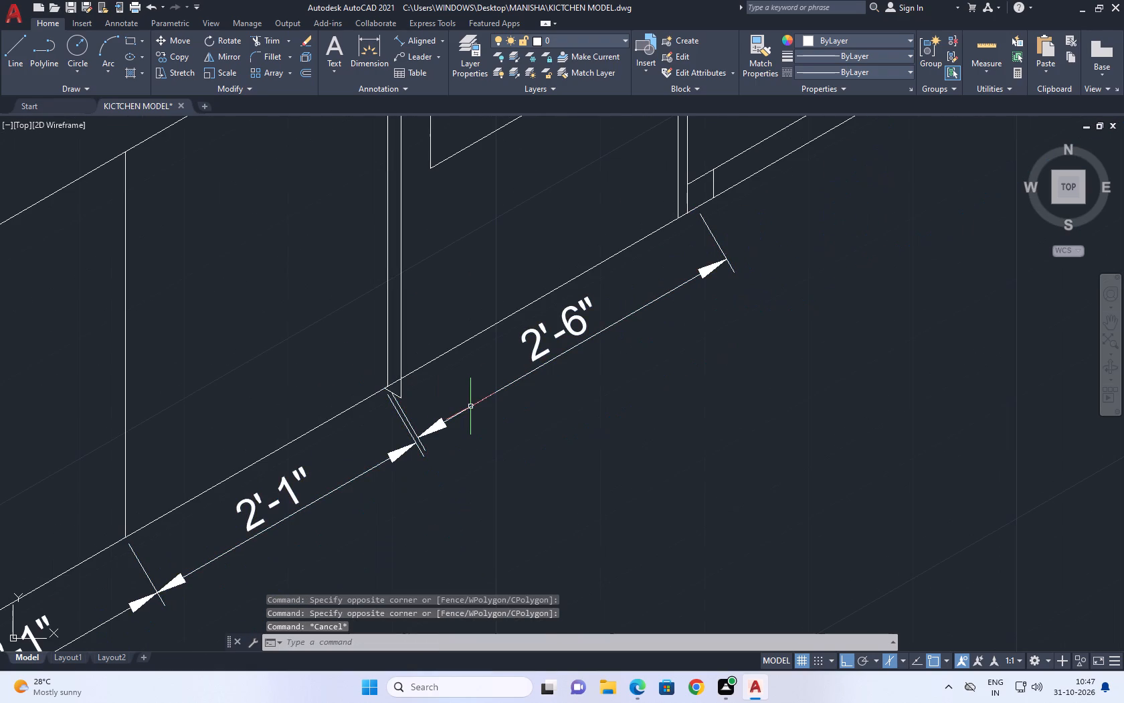
# Move the stove's 2'-6" dimension so its starting end meets the base-line corner where the neighbouring 2'-1" dimension ends.
pyautogui.moveTo(482, 289); pyautogui.dragTo(482, 404, button='middle')
pyautogui.click(561, 496)
pyautogui.click(527, 452)
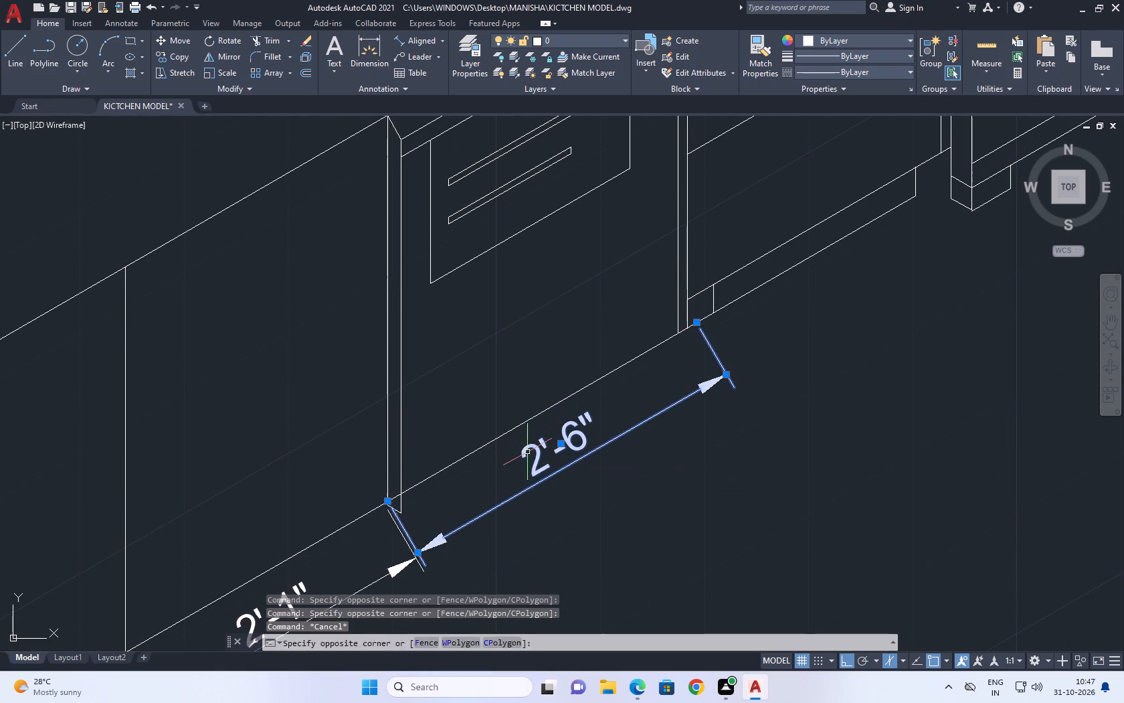
pyautogui.moveTo(536, 465); pyautogui.dragTo(568, 433, button='middle')
pyautogui.press('m')
pyautogui.press('space')
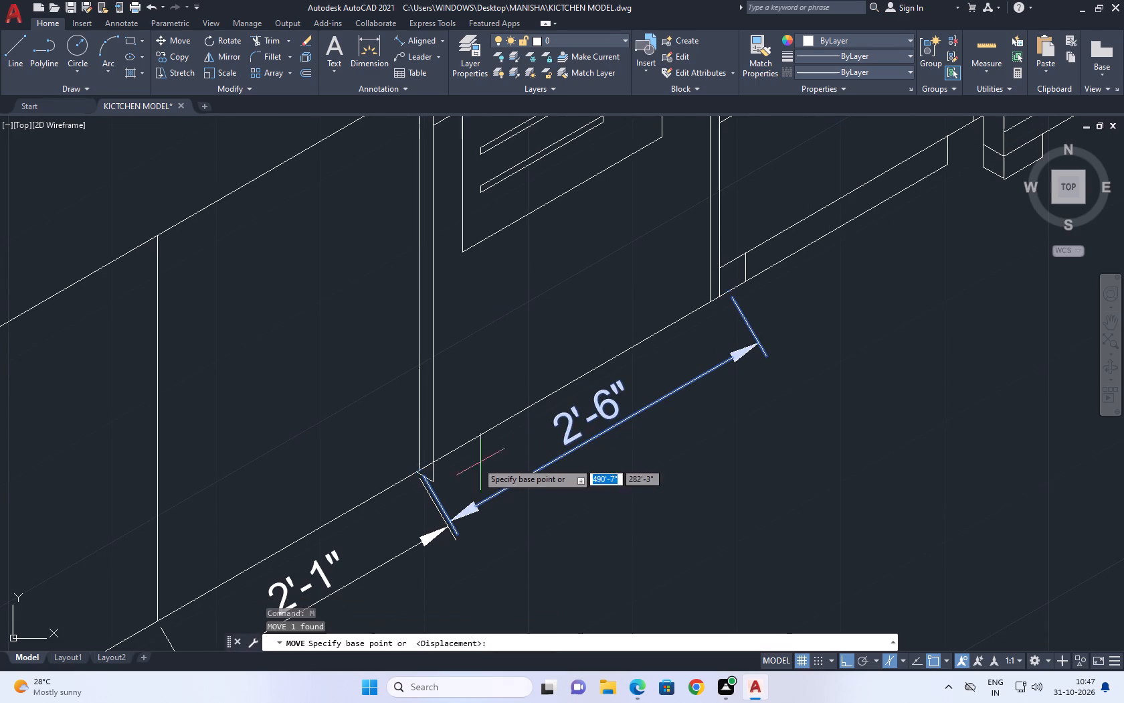
pyautogui.scroll(2, 418, 475)
pyautogui.click(421, 464)
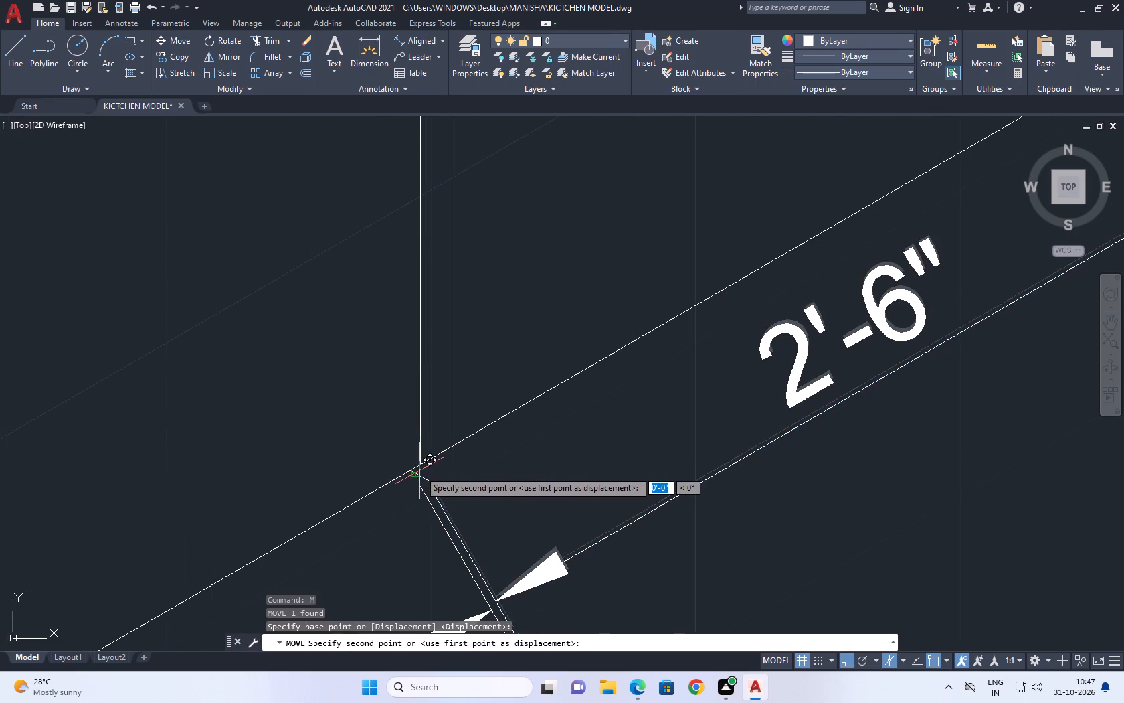
pyautogui.click(410, 469)
pyautogui.scroll(-3, 478, 470)
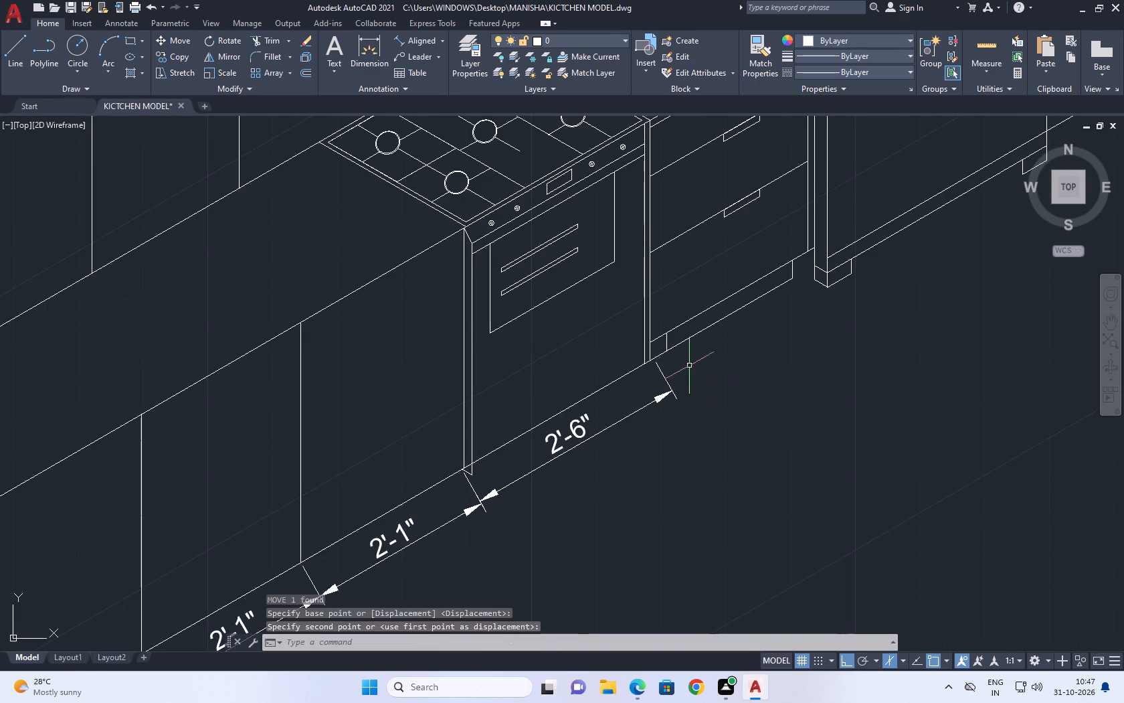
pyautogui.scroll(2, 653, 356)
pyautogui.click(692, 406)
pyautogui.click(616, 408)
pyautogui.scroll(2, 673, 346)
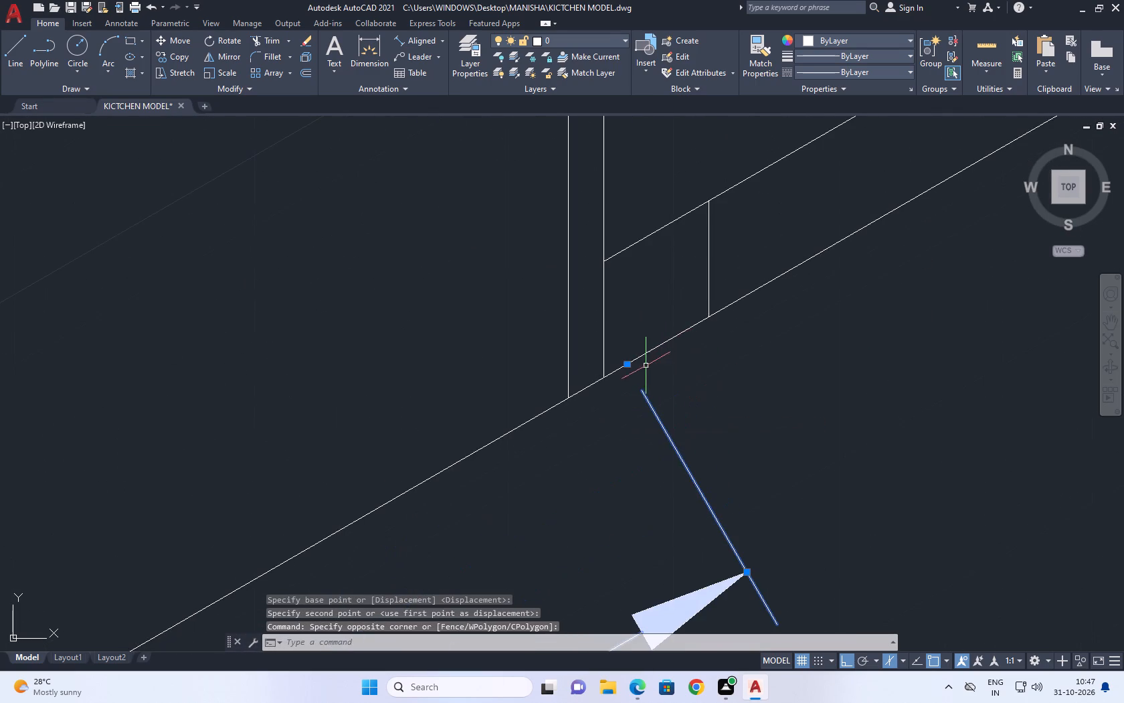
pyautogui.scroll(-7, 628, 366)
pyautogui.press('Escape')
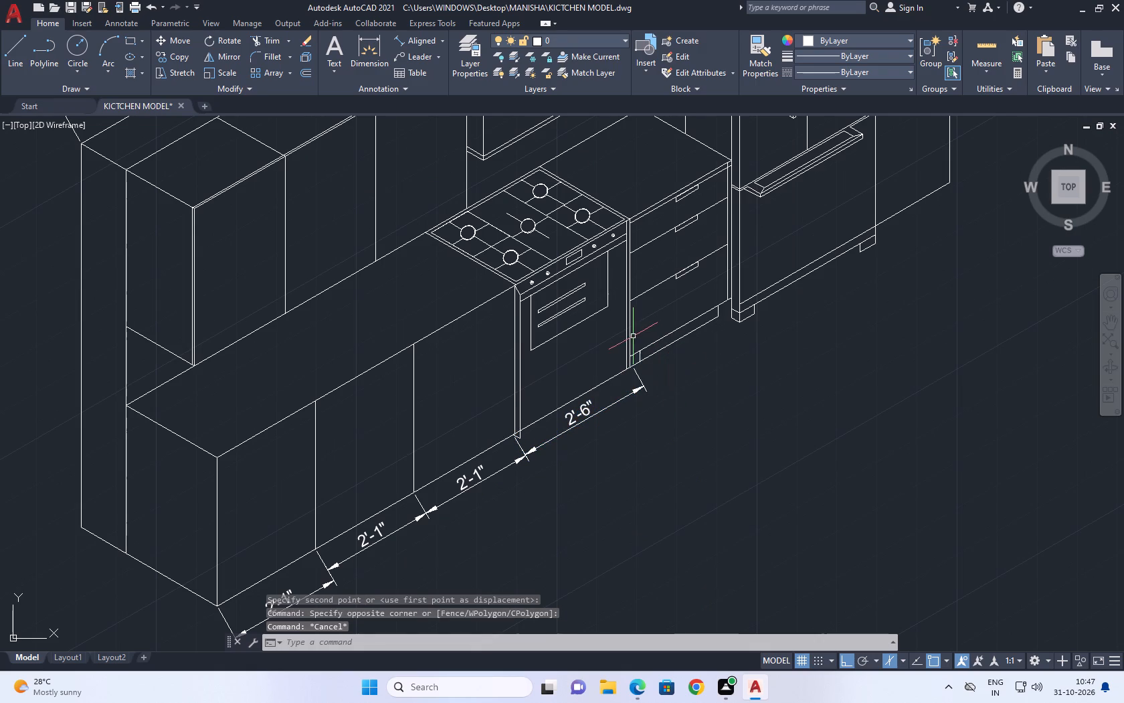
# Draw a vertical line from the end of the 2'-6" dimension on the base line up past the countertop beside the stove.
pyautogui.scroll(2, 634, 356)
pyautogui.moveTo(637, 374); pyautogui.dragTo(628, 415, button='middle')
pyautogui.write('L')
pyautogui.press('space')
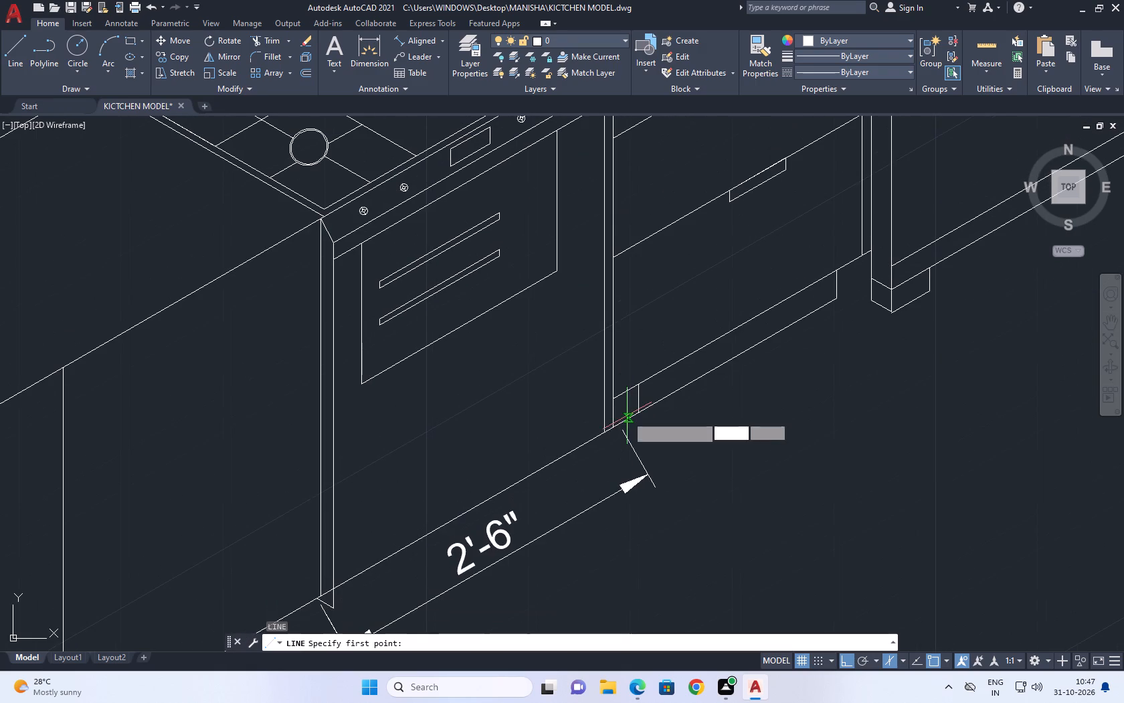
pyautogui.click(618, 424)
pyautogui.scroll(1, 601, 181)
pyautogui.moveTo(599, 179); pyautogui.dragTo(613, 389, button='middle')
pyautogui.scroll(-2, 630, 306)
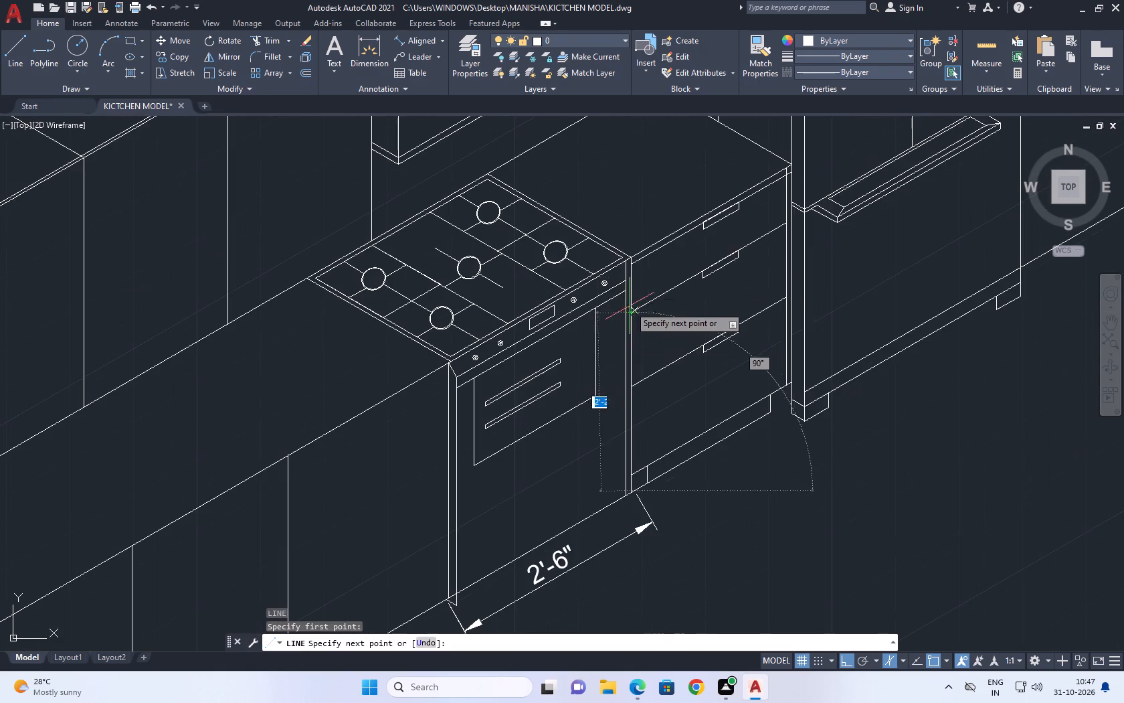
pyautogui.scroll(2, 632, 234)
pyautogui.click(627, 177)
pyautogui.press('Escape')
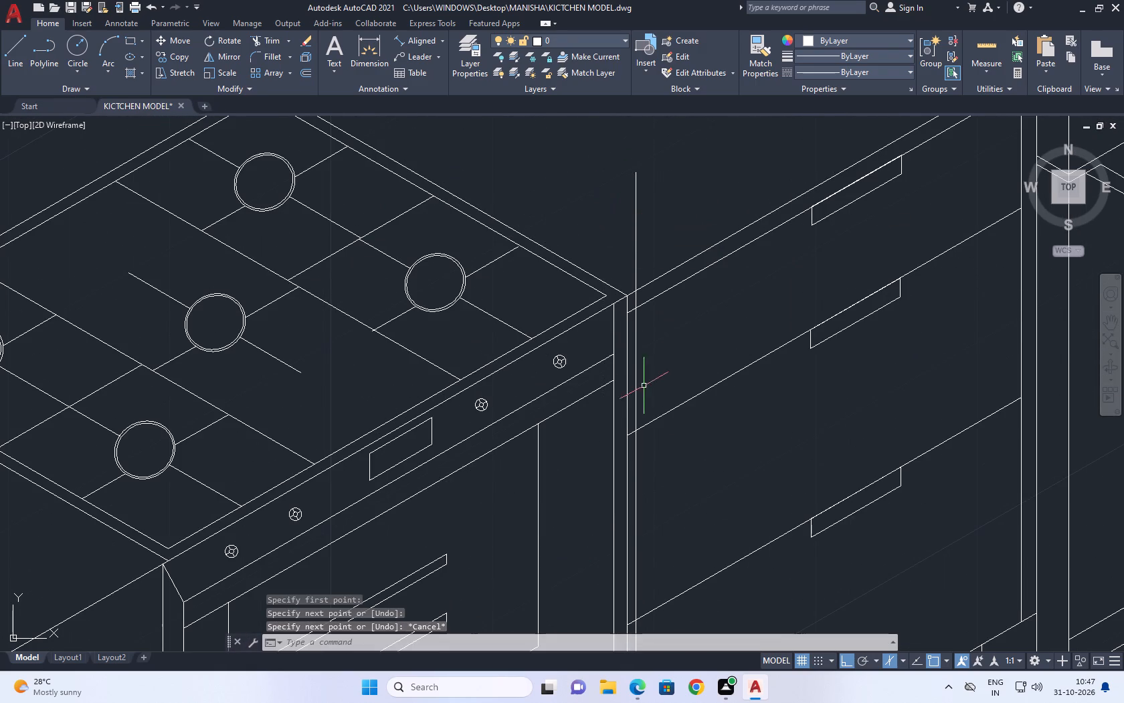
# Erase the old vertical line on the stove side of the newly drawn line at the drawer cabinet.
pyautogui.click(626, 370)
pyautogui.press('Delete')
pyautogui.scroll(-2, 648, 435)
# Trim the new vertical line above the countertop edge and the countertop's lower edge line where it projects toward the stove.
pyautogui.moveTo(694, 395); pyautogui.dragTo(671, 347, button='middle')
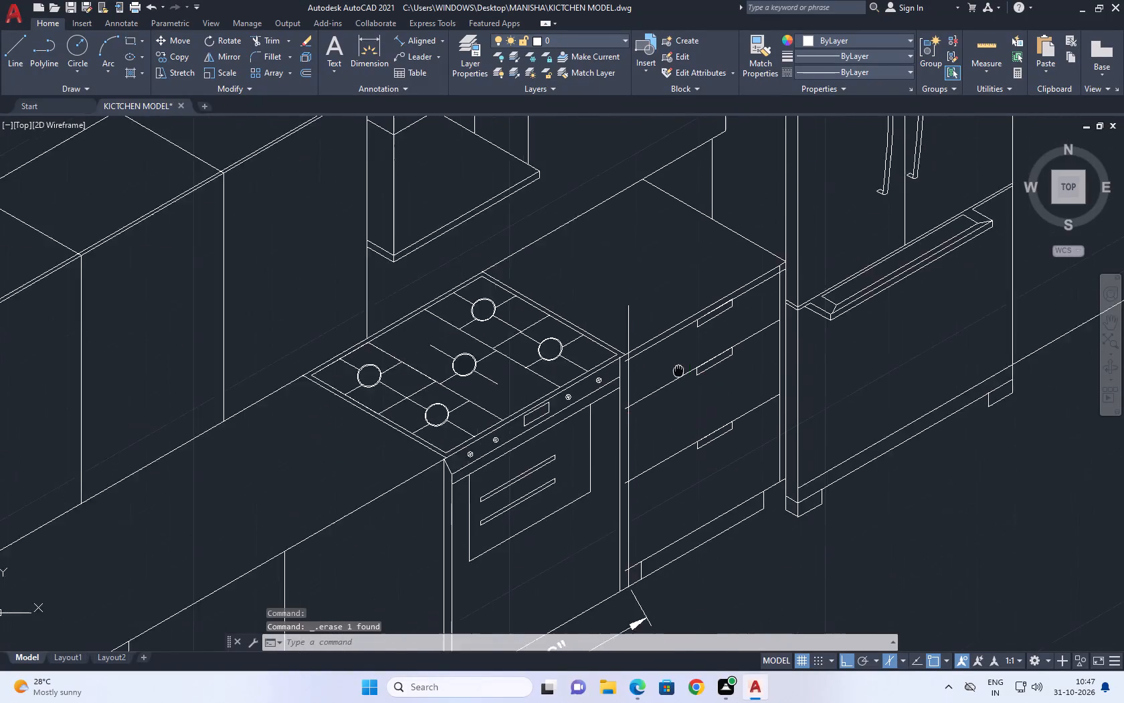
pyautogui.moveTo(671, 347); pyautogui.dragTo(664, 319, button='middle')
pyautogui.press('t')
pyautogui.press('r')
pyautogui.press('space')
pyautogui.scroll(3, 624, 267)
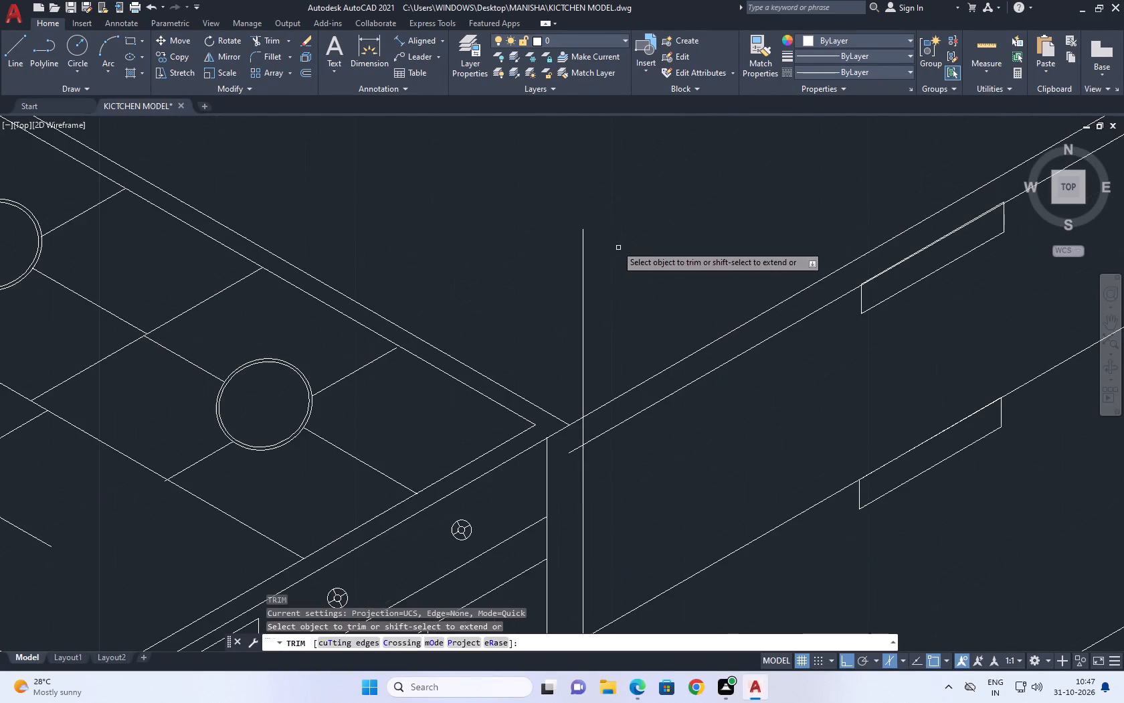
pyautogui.moveTo(621, 264); pyautogui.dragTo(597, 260)
pyautogui.moveTo(537, 231); pyautogui.dragTo(535, 224)
pyautogui.moveTo(610, 358); pyautogui.dragTo(610, 348)
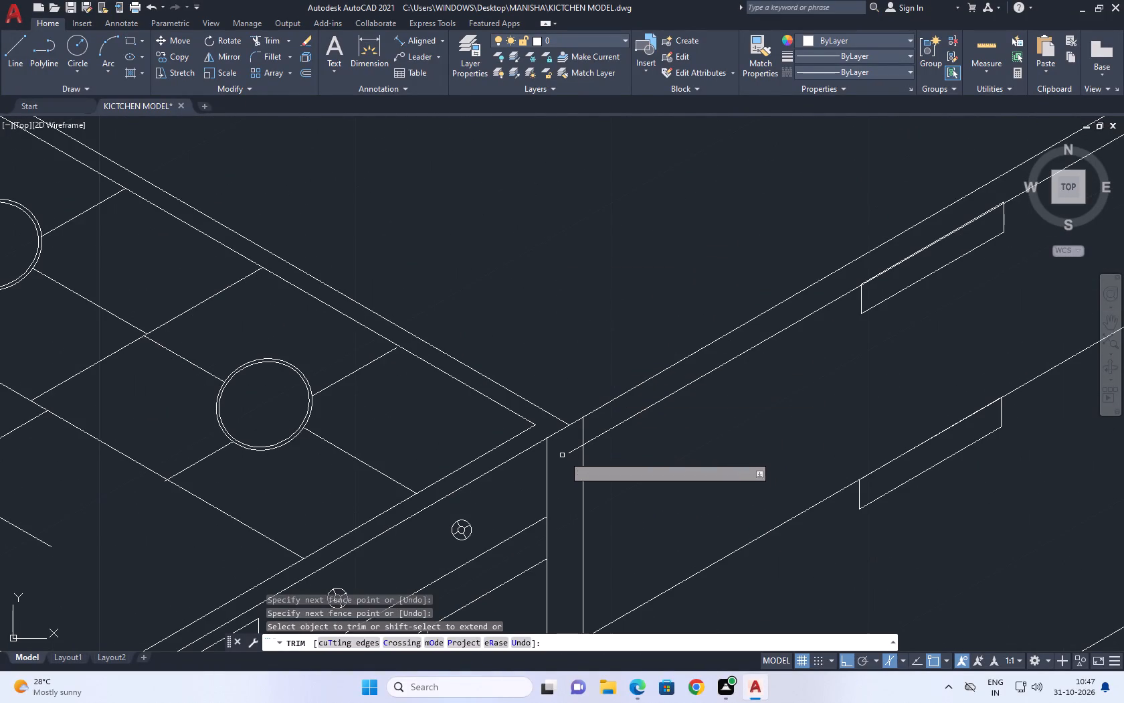
pyautogui.click(577, 452)
pyautogui.click(575, 447)
pyautogui.scroll(-4, 559, 294)
# Trim the drawer division lines and the upper toe-kick line where they project past the new vertical line toward the stove.
pyautogui.scroll(3, 563, 390)
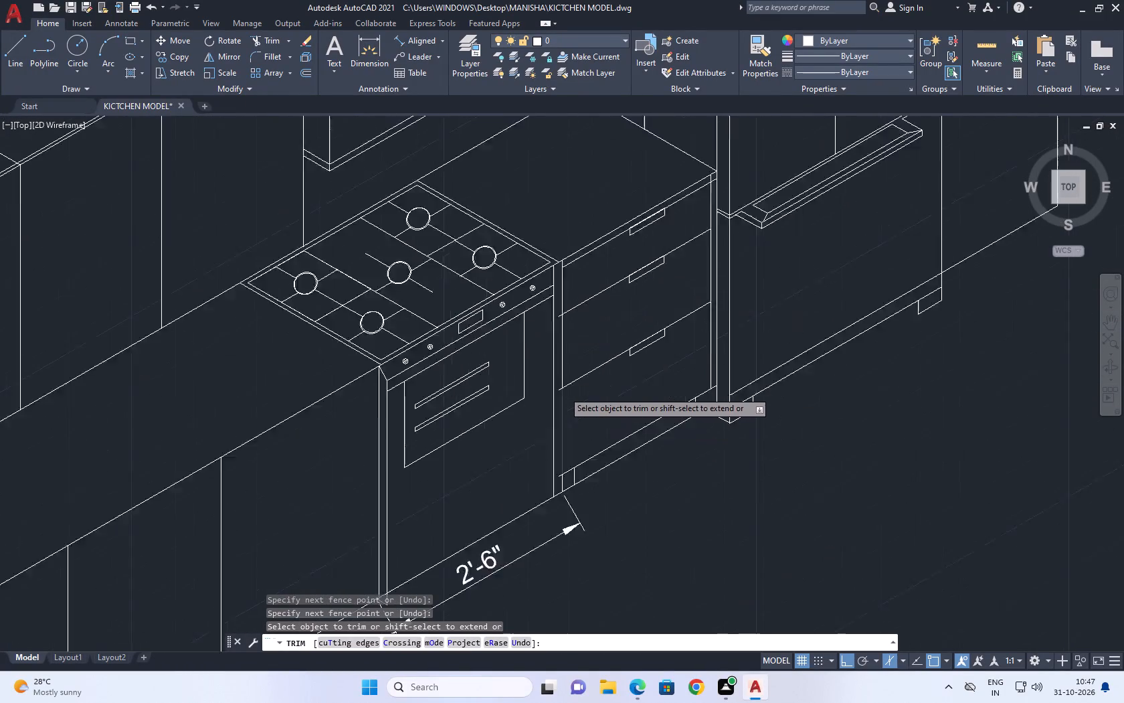
pyautogui.scroll(1, 554, 210)
pyautogui.click(554, 201)
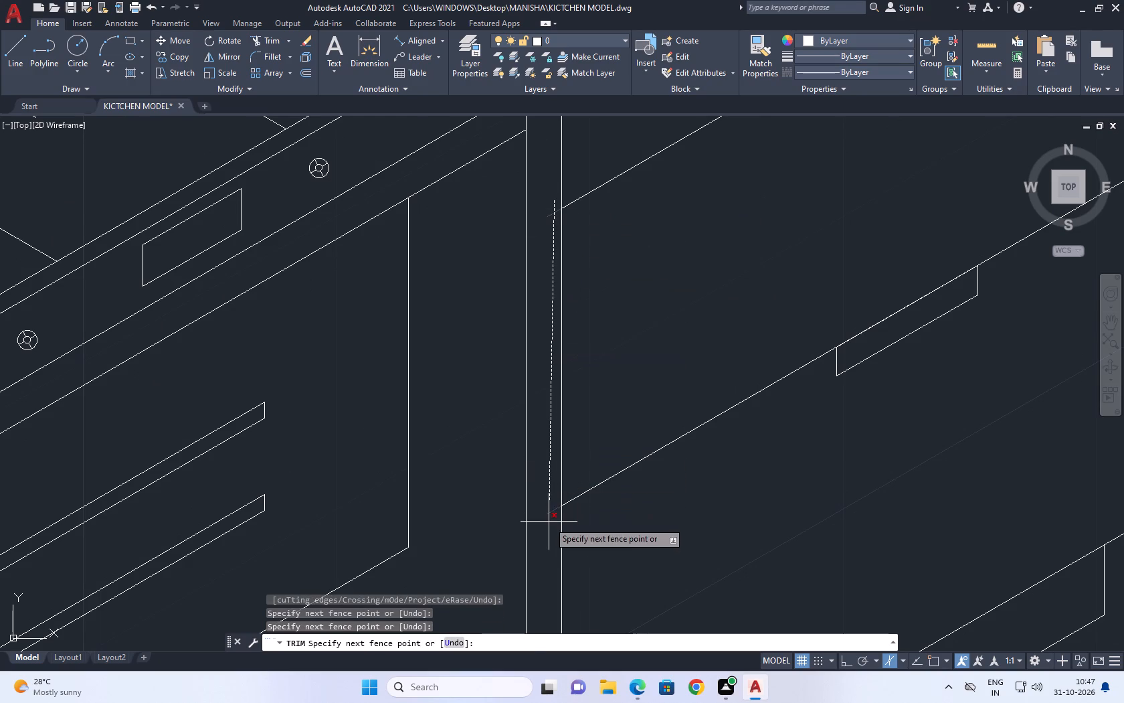
pyautogui.click(546, 535)
pyautogui.click(552, 501)
pyautogui.click(553, 526)
pyautogui.scroll(-3, 582, 360)
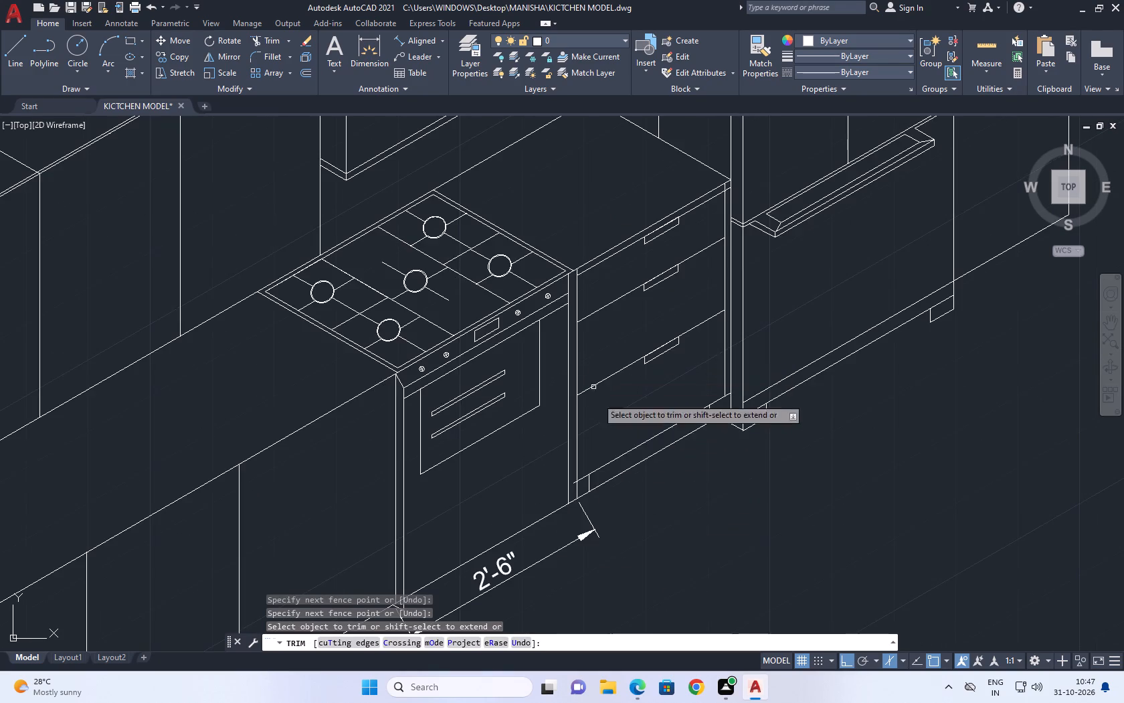
pyautogui.scroll(4, 577, 492)
pyautogui.click(560, 433)
pyautogui.click(563, 491)
pyautogui.scroll(-5, 619, 360)
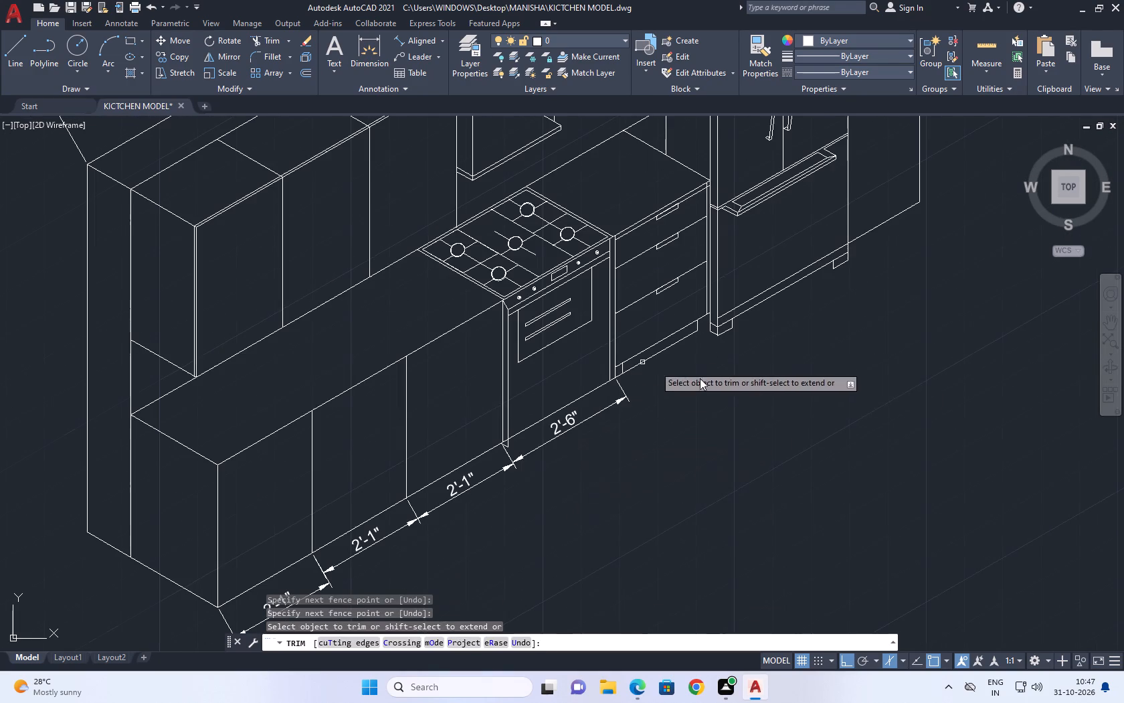
pyautogui.press('Escape')
pyautogui.moveTo(634, 347); pyautogui.dragTo(644, 375, button='middle')
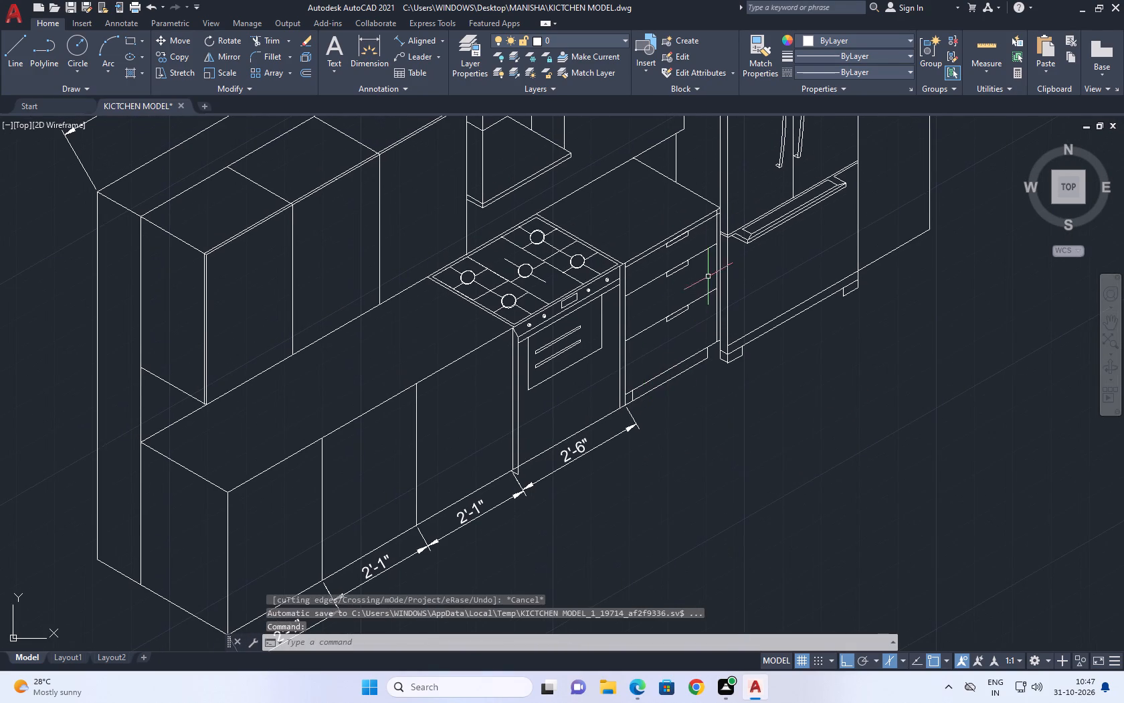
# Trim the leftover line piece at the drawer cabinet's top front corner beside the refrigerator.
pyautogui.scroll(2, 712, 201)
pyautogui.moveTo(714, 226); pyautogui.dragTo(710, 271, button='middle')
pyautogui.write('TR')
pyautogui.press('space')
pyautogui.scroll(2, 732, 325)
pyautogui.click(705, 210)
pyautogui.scroll(-3, 694, 249)
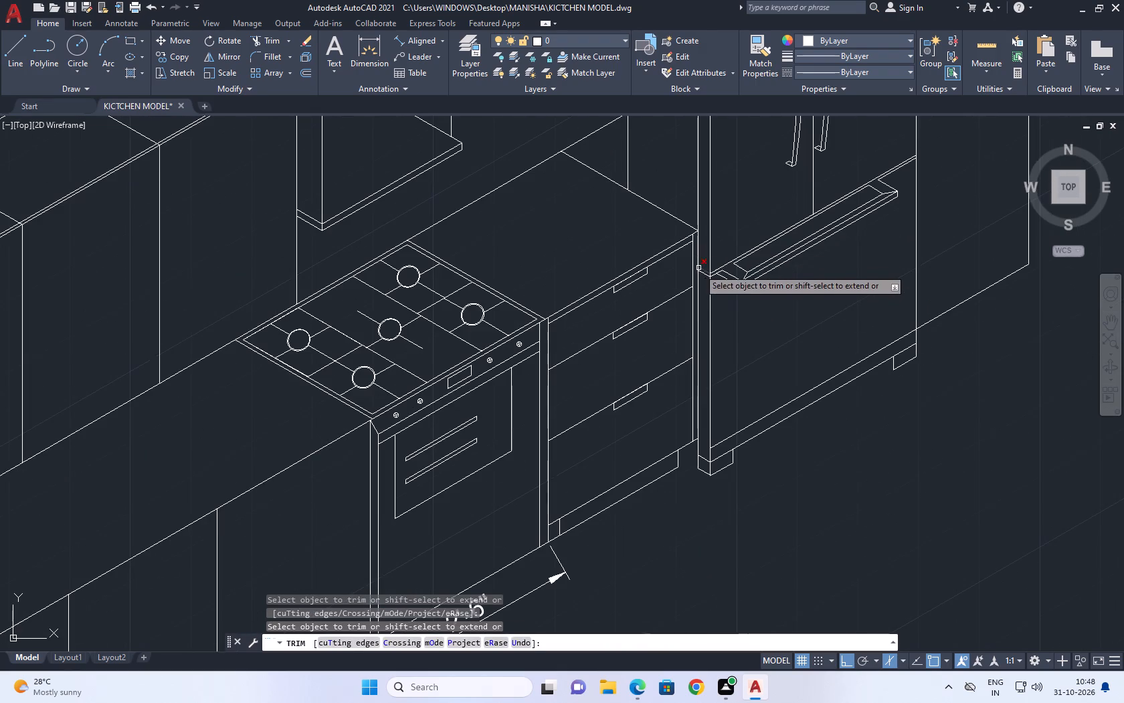
pyautogui.press('Escape')
# Inspect the stove's front corner, the cooktop and the overall kitchen layout with the adjoining wall.
pyautogui.moveTo(643, 189); pyautogui.dragTo(669, 275, button='middle')
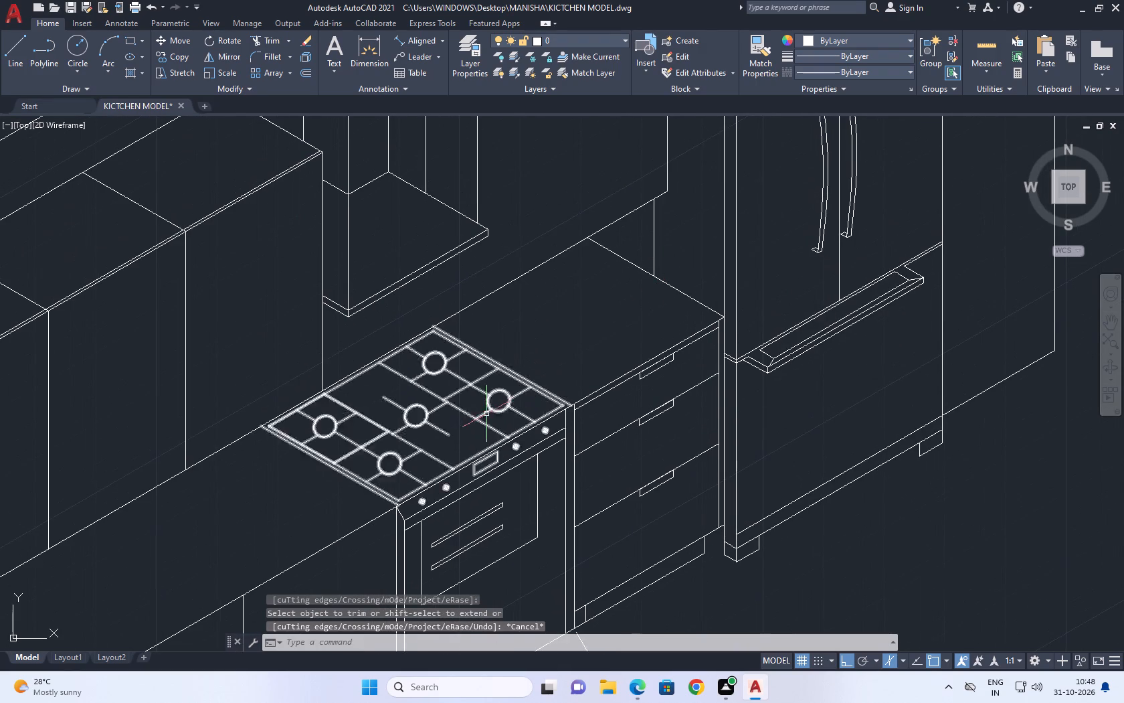
pyautogui.moveTo(382, 438); pyautogui.dragTo(444, 327, button='middle')
pyautogui.scroll(3, 459, 416)
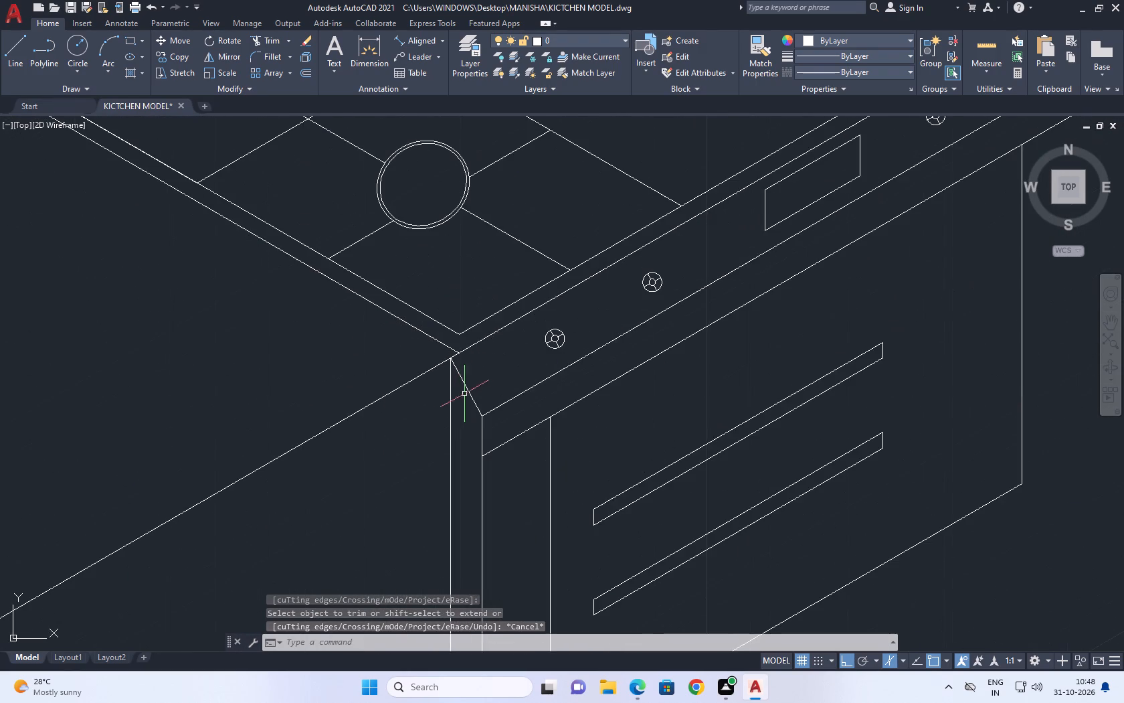
pyautogui.moveTo(488, 339); pyautogui.dragTo(499, 377, button='middle')
pyautogui.scroll(-2, 509, 374)
pyautogui.moveTo(554, 361); pyautogui.dragTo(558, 369, button='middle')
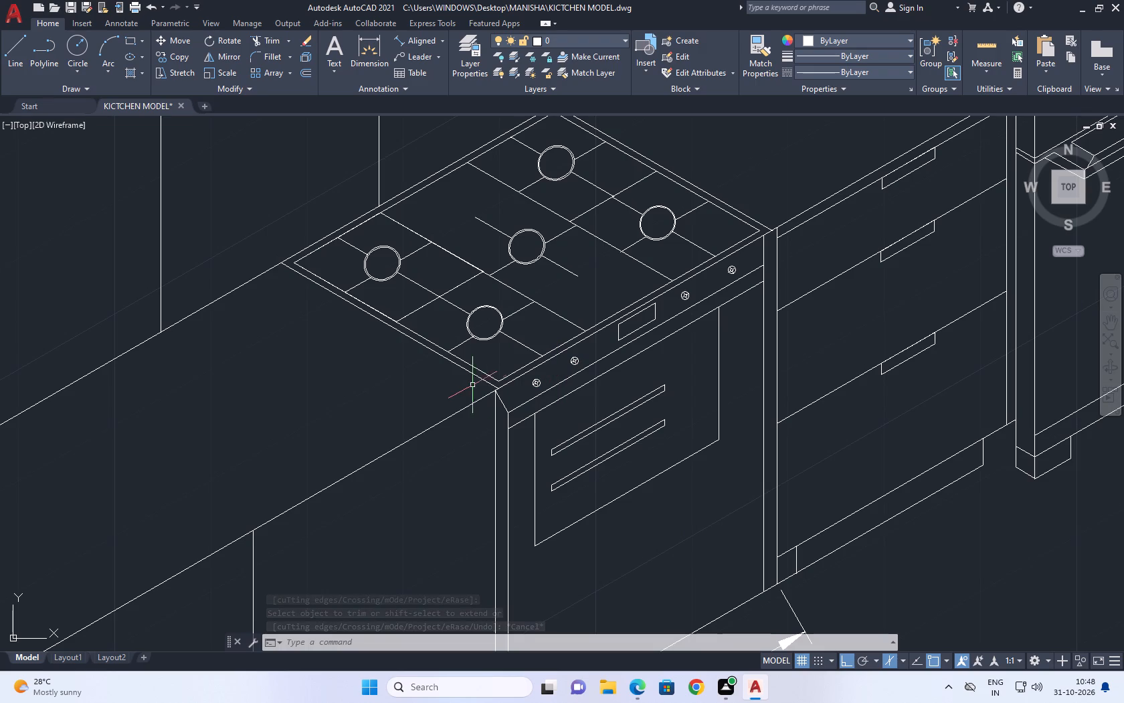
pyautogui.moveTo(504, 310); pyautogui.dragTo(521, 366, button='middle')
pyautogui.scroll(-2, 529, 389)
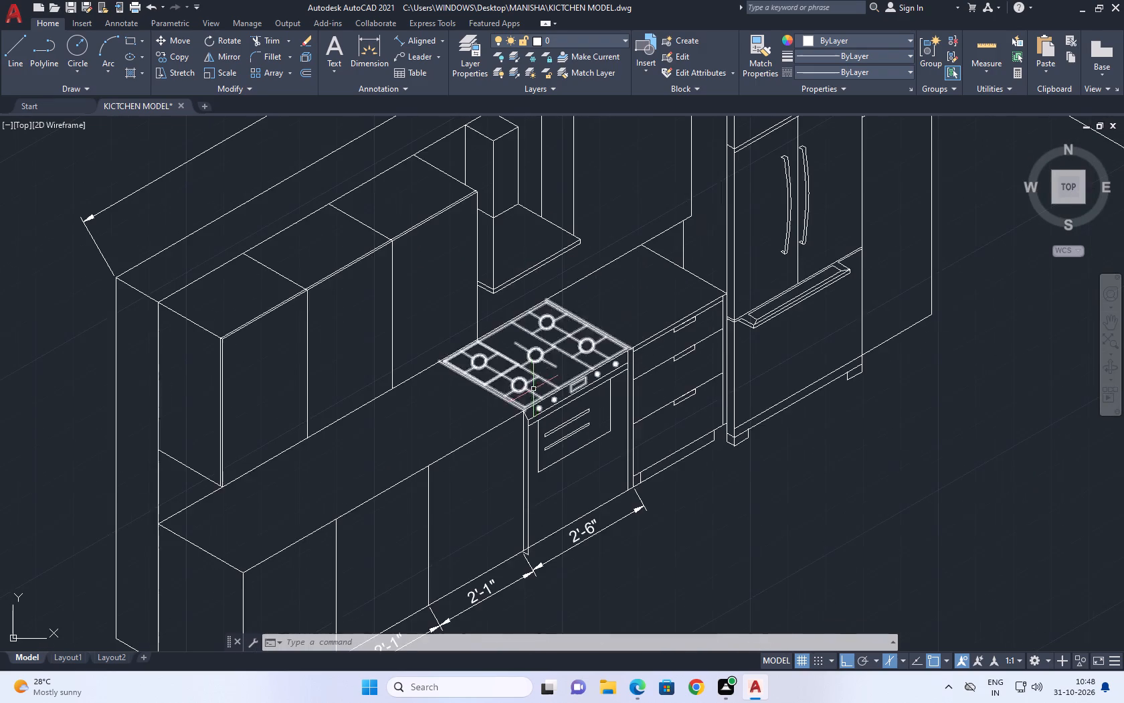
pyautogui.moveTo(555, 330); pyautogui.dragTo(555, 366, button='middle')
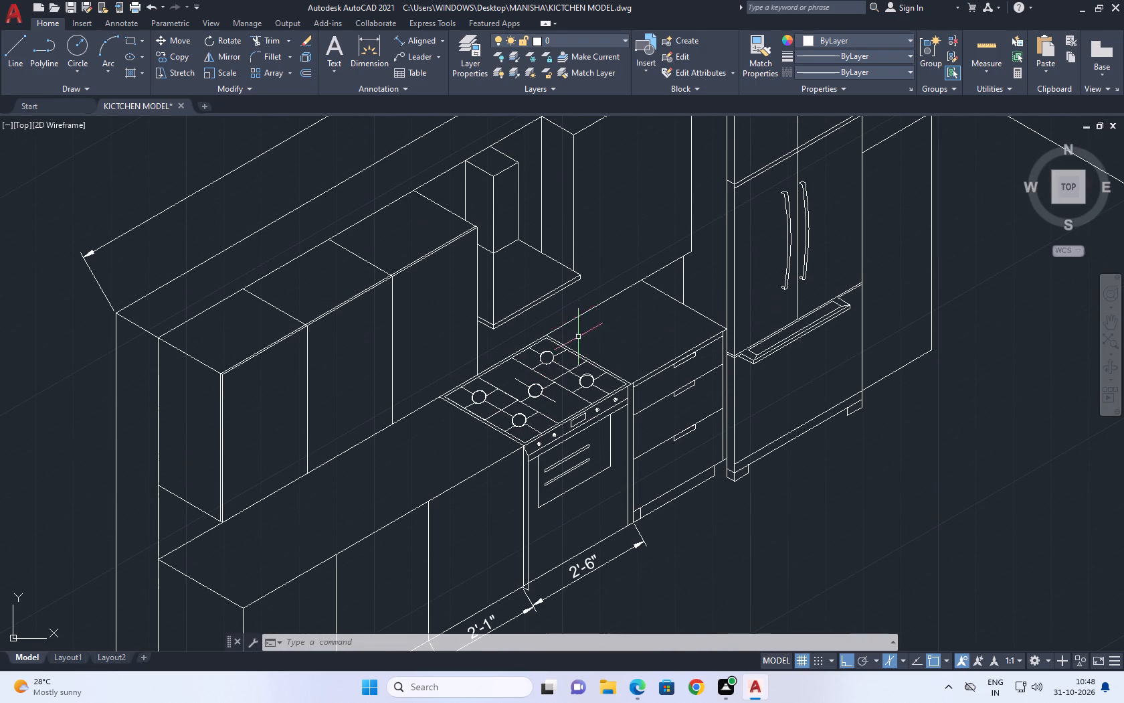
pyautogui.scroll(-2, 601, 354)
pyautogui.moveTo(769, 289); pyautogui.dragTo(713, 317, button='middle')
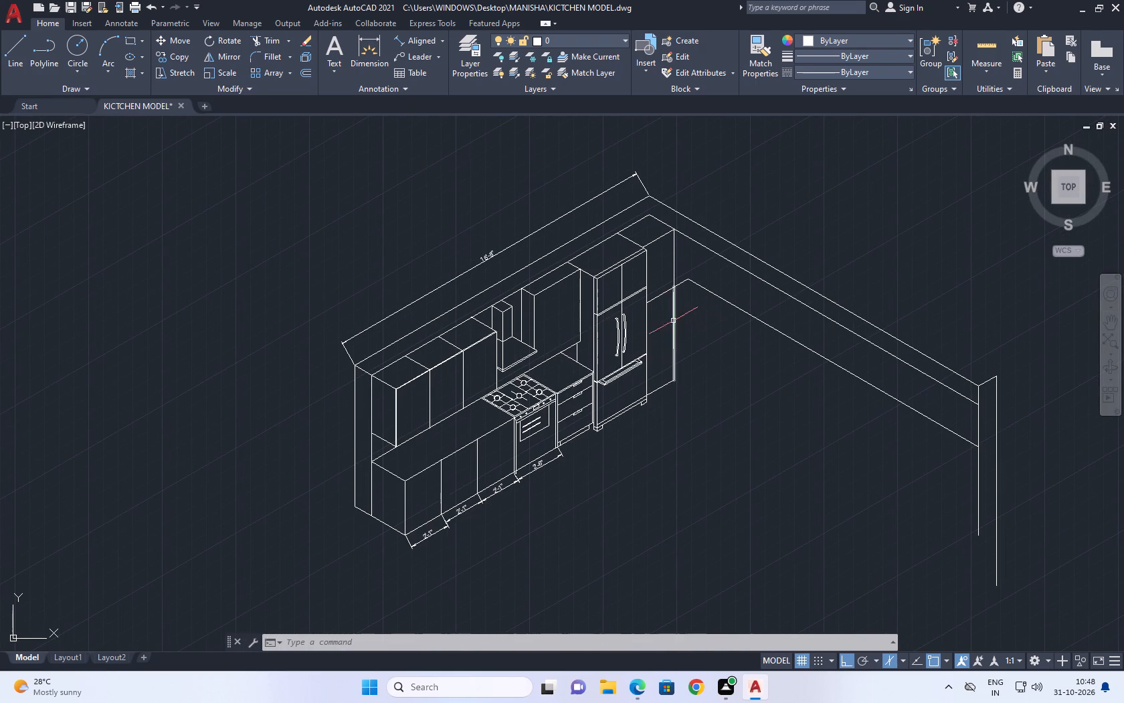
pyautogui.moveTo(708, 284); pyautogui.dragTo(654, 324, button='middle')
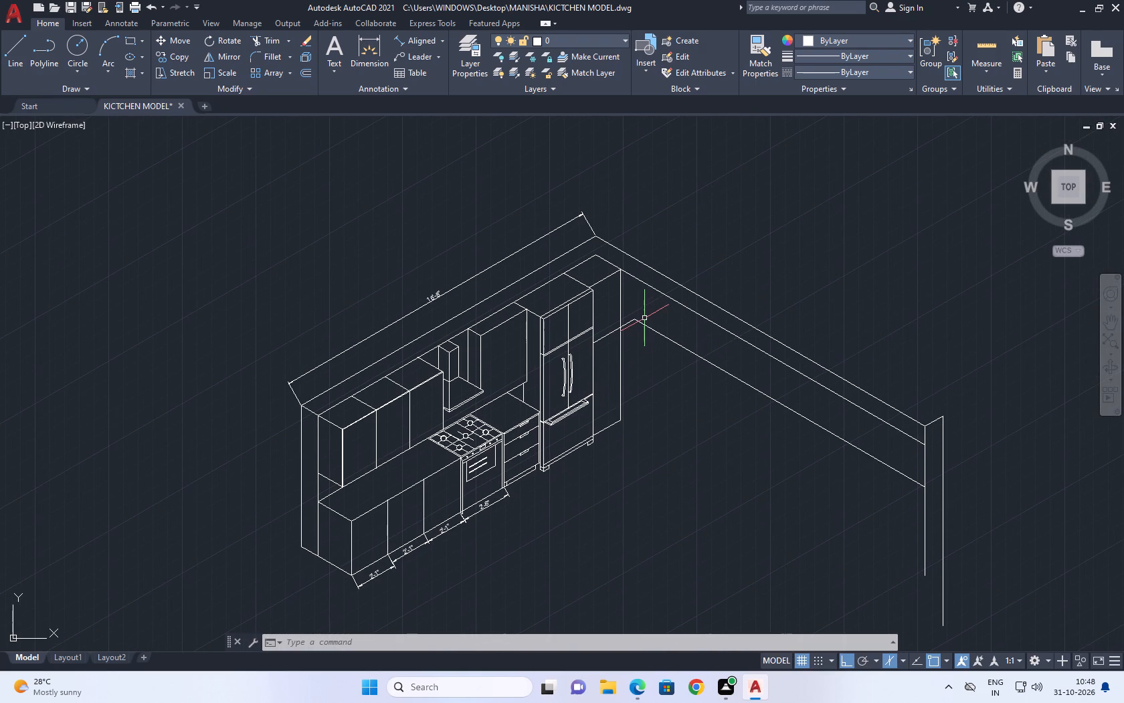
pyautogui.moveTo(655, 297); pyautogui.dragTo(638, 315, button='middle')
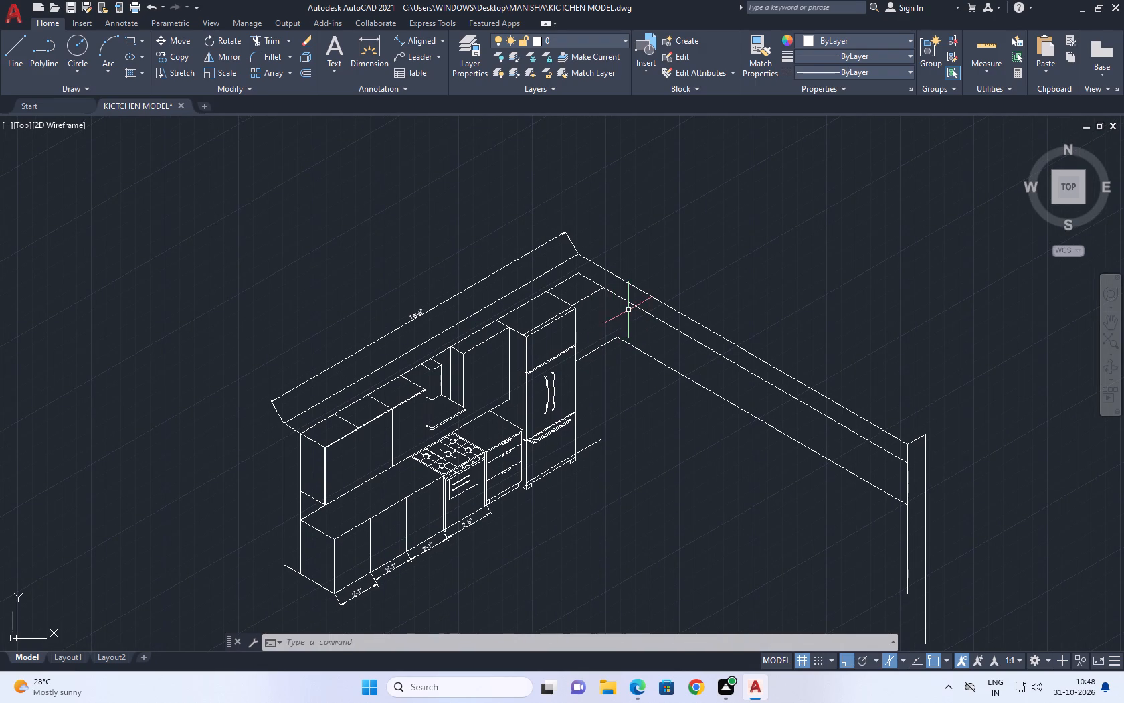
# Copy the adjoining wall's inner top line straight up from its back-corner end at distances of 1" and 3".
pyautogui.scroll(1, 618, 304)
pyautogui.click(619, 298)
pyautogui.click(616, 283)
pyautogui.moveTo(616, 282); pyautogui.dragTo(621, 335, button='middle')
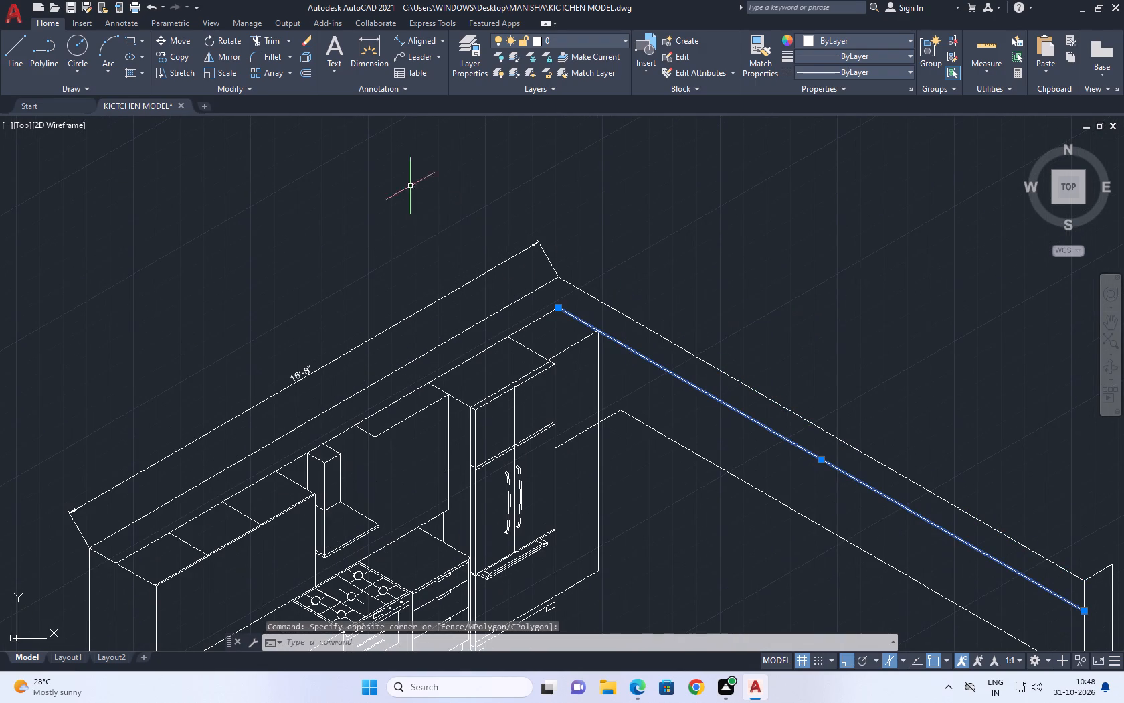
pyautogui.click(171, 64)
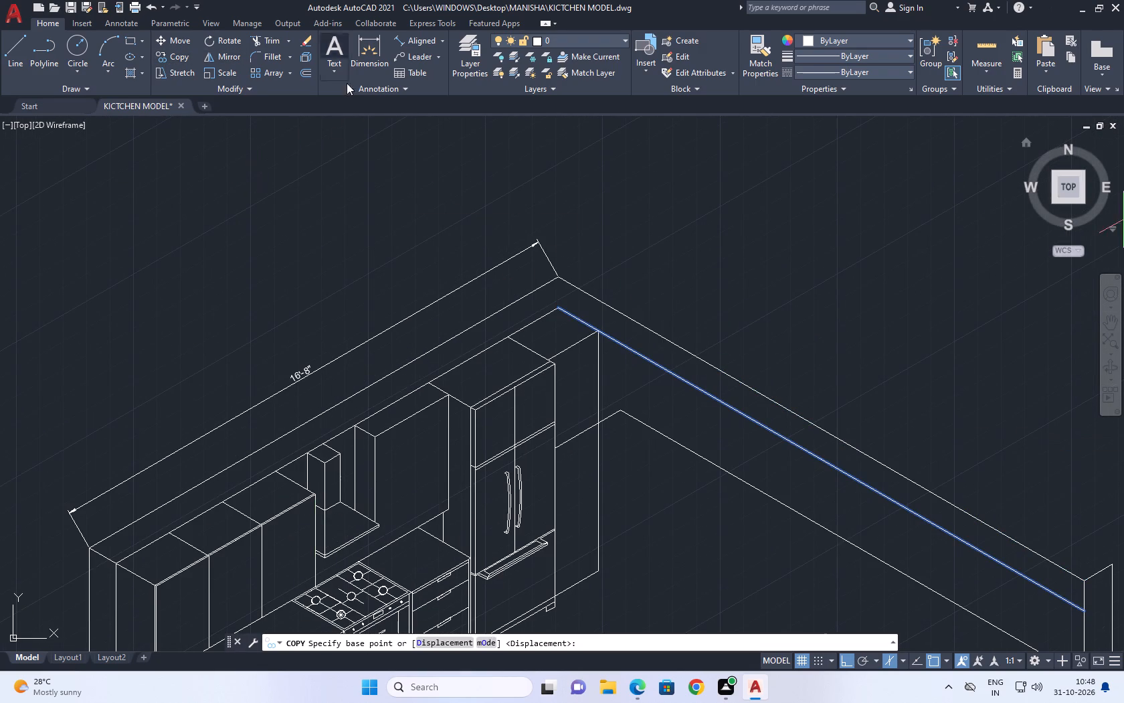
pyautogui.click(559, 306)
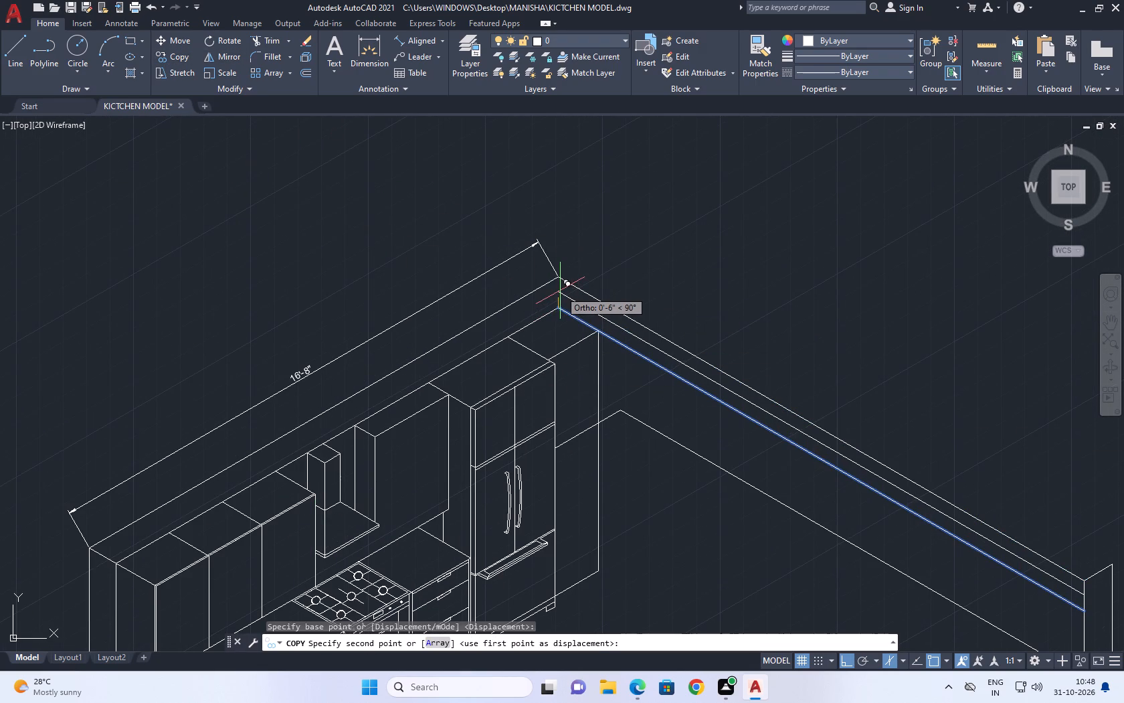
pyautogui.press('1')
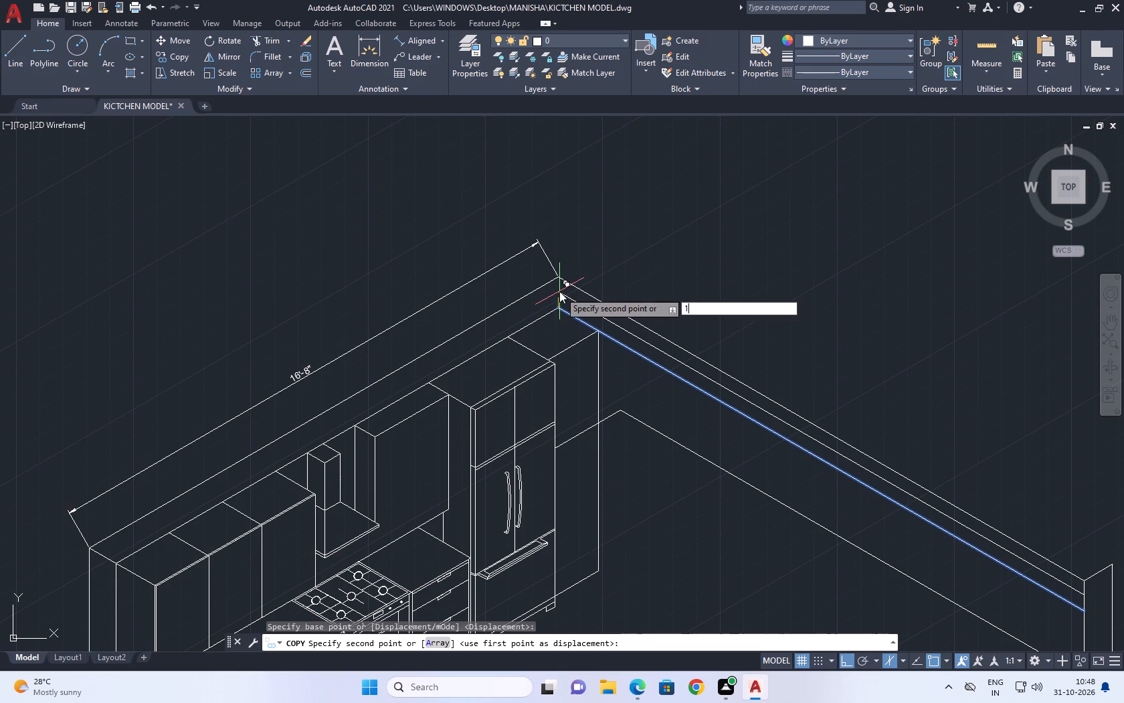
pyautogui.press('Return')
pyautogui.scroll(2, 571, 299)
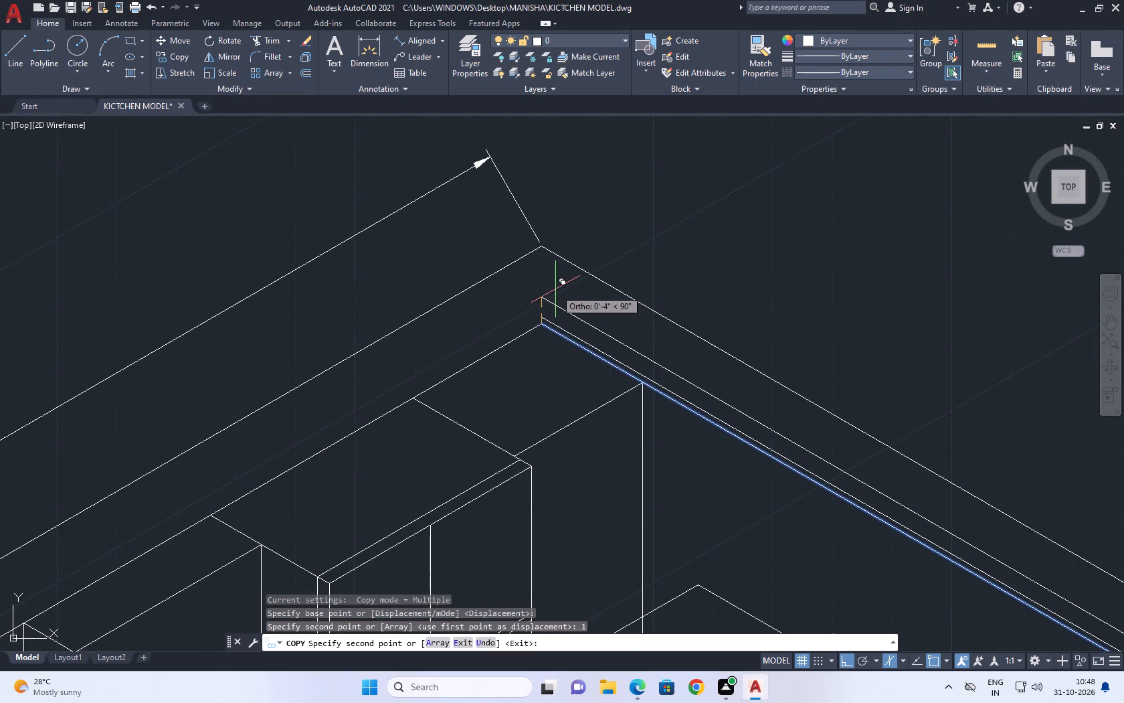
pyautogui.press('3')
pyautogui.press('Return')
pyautogui.scroll(3, 553, 308)
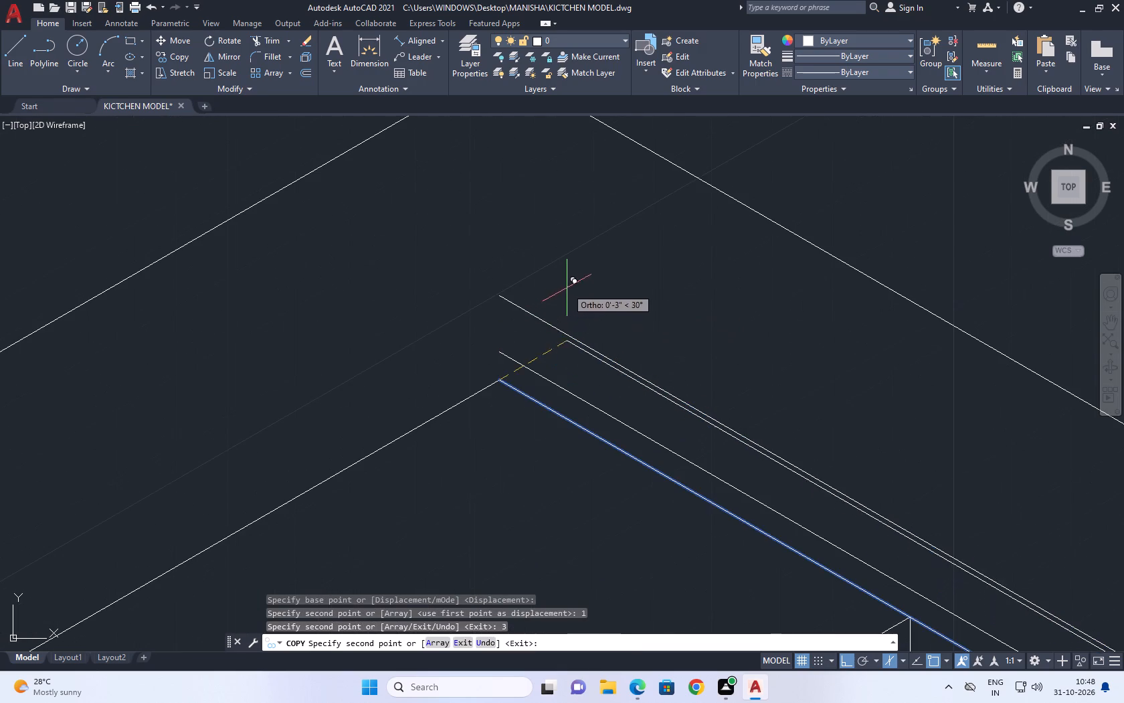
pyautogui.press('Escape')
# Erase the copy of the adjoining wall's inner top line placed 1" above the original.
pyautogui.click(524, 368)
pyautogui.scroll(-1, 523, 366)
pyautogui.press('Delete')
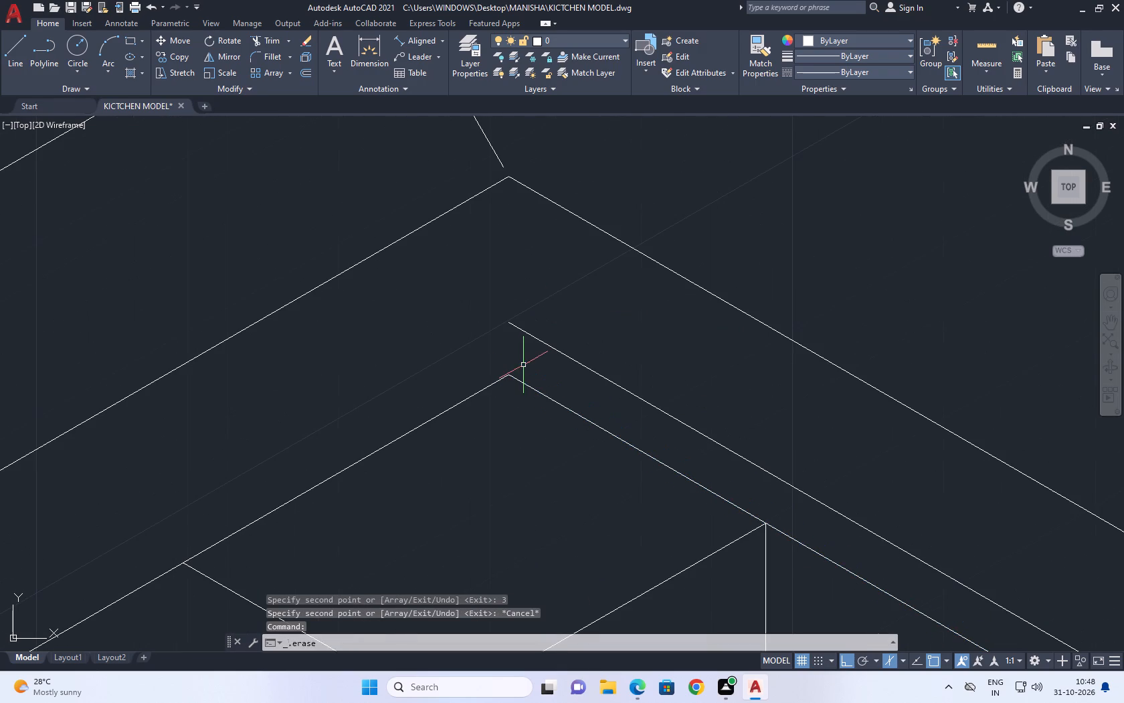
# Draw a short vertical line joining the 3" copy's back-corner end to the original line's corner below.
pyautogui.write('L')
pyautogui.press('space')
pyautogui.click(510, 326)
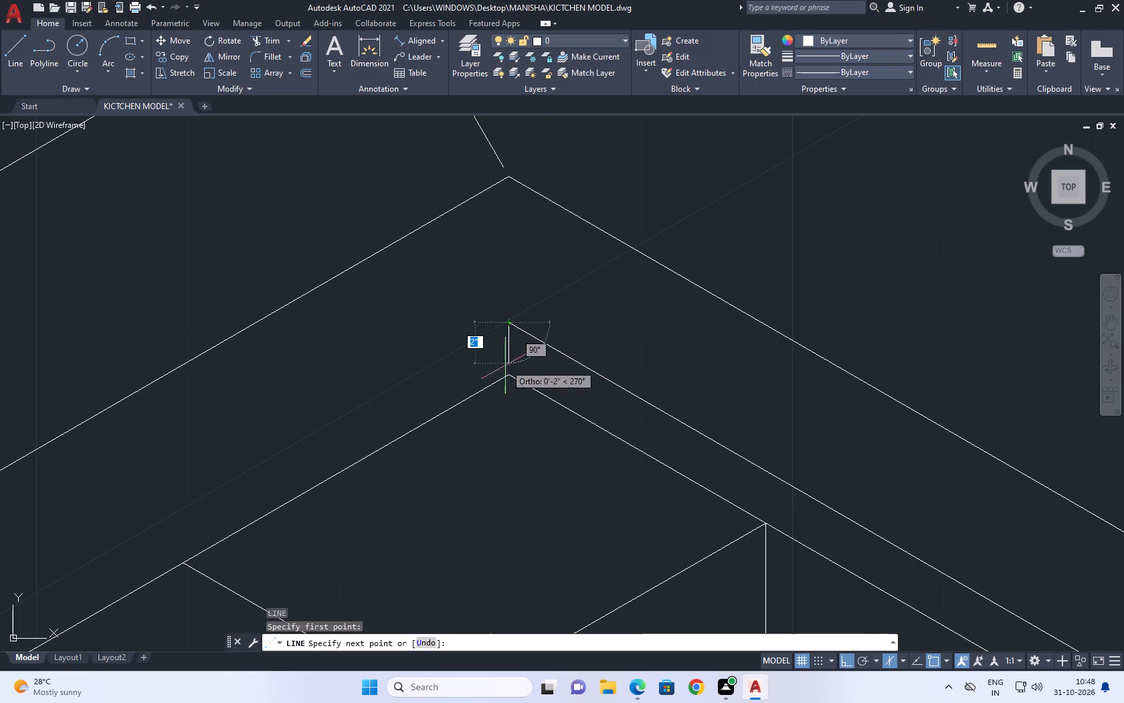
pyautogui.click(505, 373)
pyautogui.press('Escape')
pyautogui.scroll(-2, 535, 308)
pyautogui.moveTo(545, 307); pyautogui.dragTo(519, 340, button='middle')
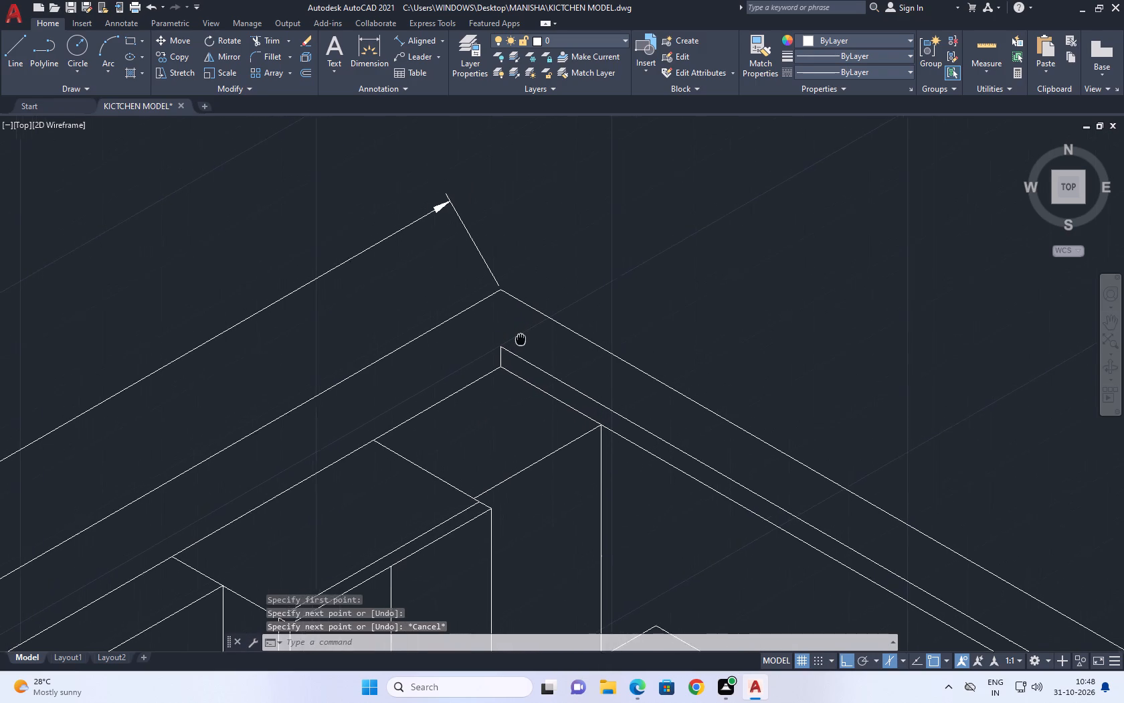
# Copy the cabinet wall's inner top line straight up from the back corner to the top of the short vertical line.
pyautogui.moveTo(519, 340); pyautogui.dragTo(515, 349, button='middle')
pyautogui.scroll(-1, 515, 349)
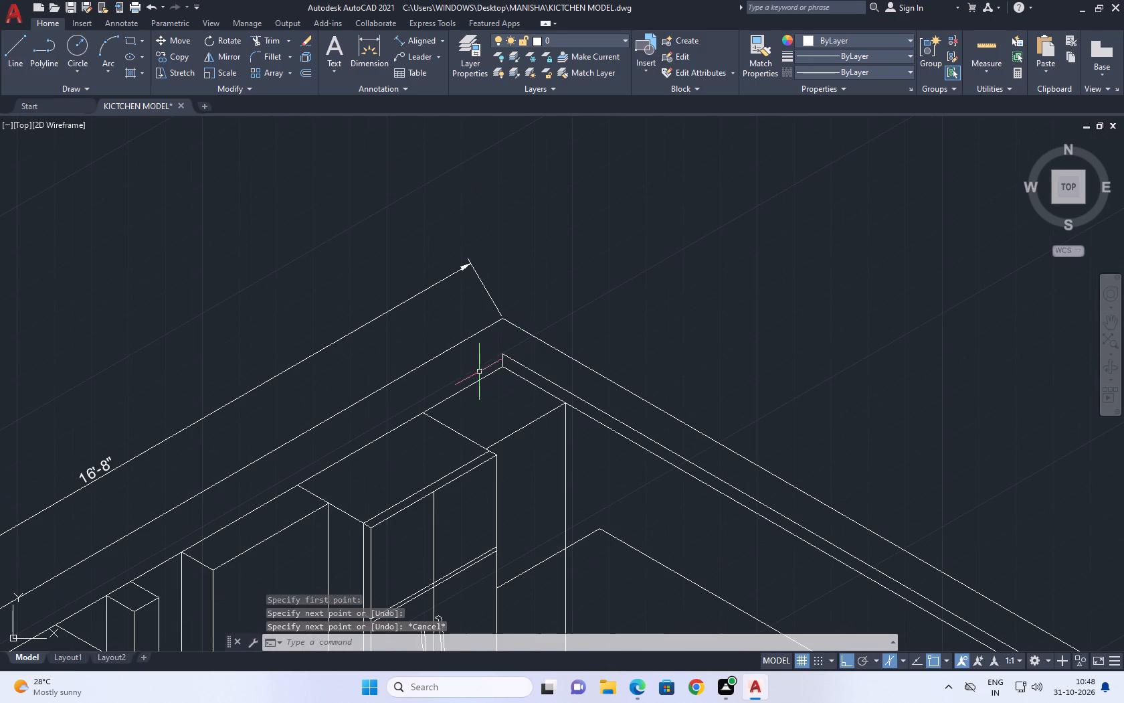
pyautogui.moveTo(479, 372); pyautogui.dragTo(667, 283, button='middle')
pyautogui.click(642, 313)
pyautogui.click(638, 295)
pyautogui.moveTo(612, 301); pyautogui.dragTo(622, 311, button='middle')
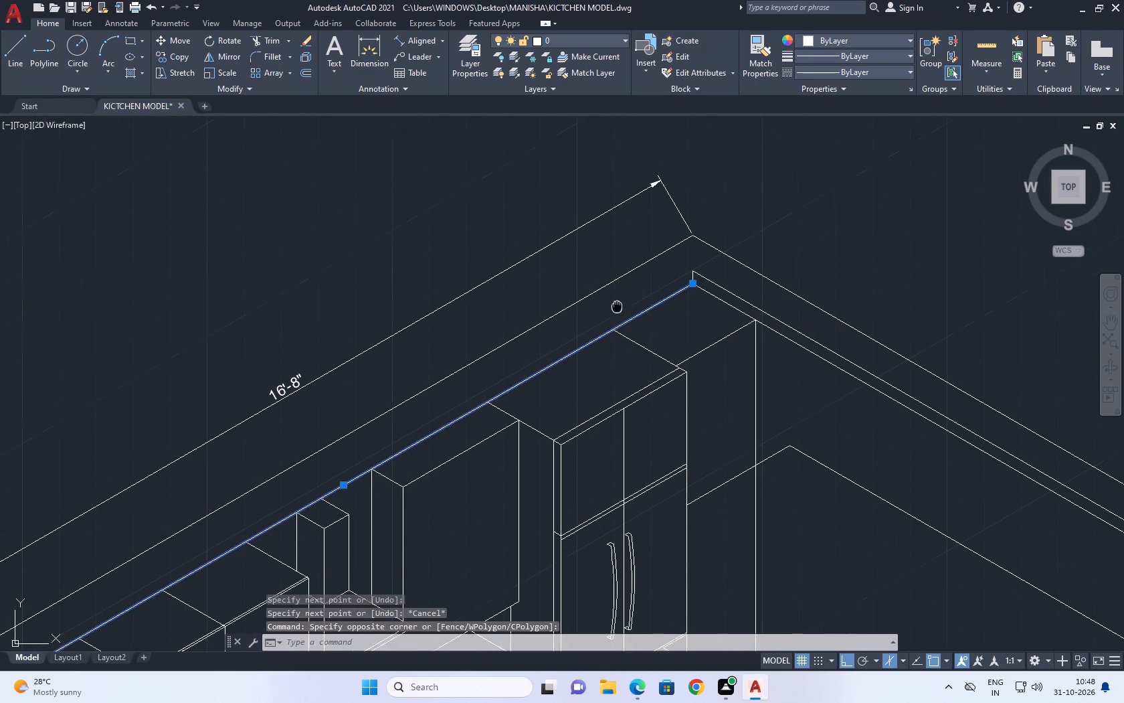
pyautogui.moveTo(622, 311); pyautogui.dragTo(656, 309, button='middle')
pyautogui.press('c')
pyautogui.write('O')
pyautogui.press('space')
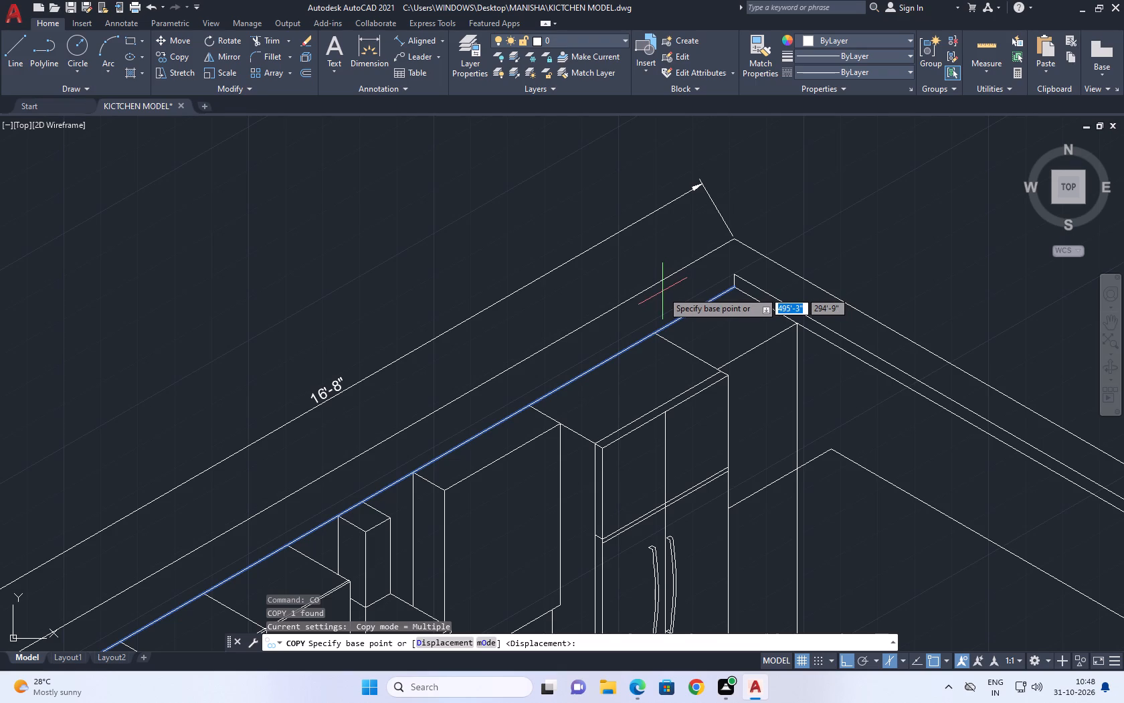
pyautogui.scroll(2, 725, 289)
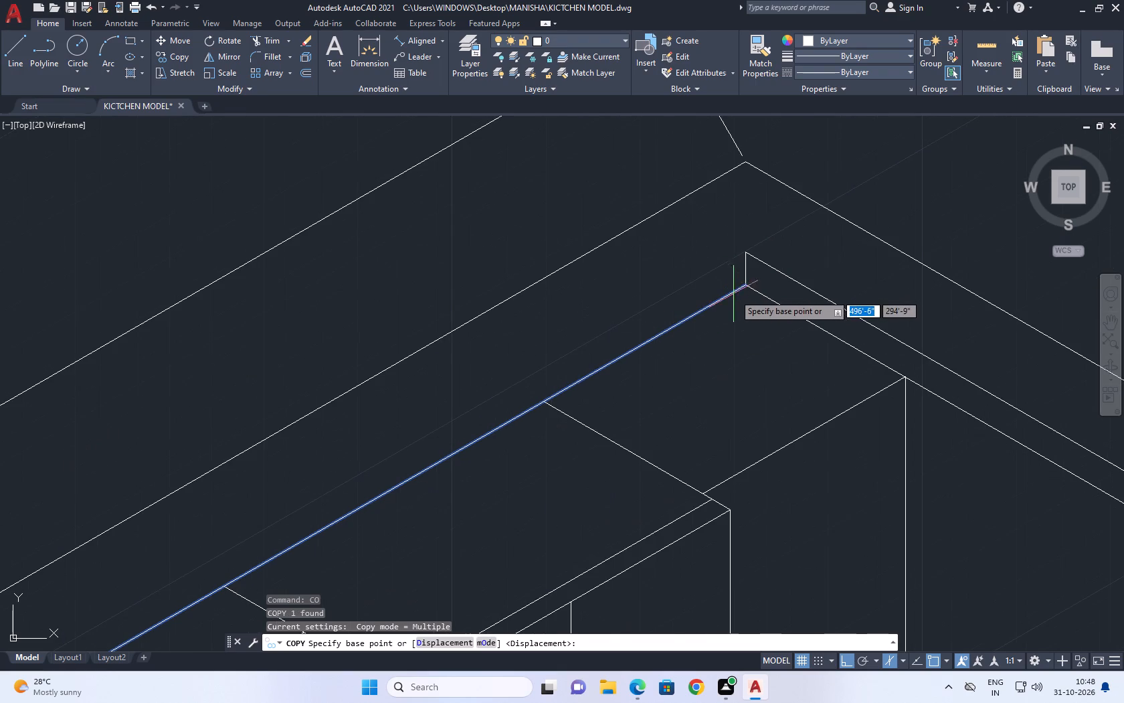
pyautogui.click(741, 287)
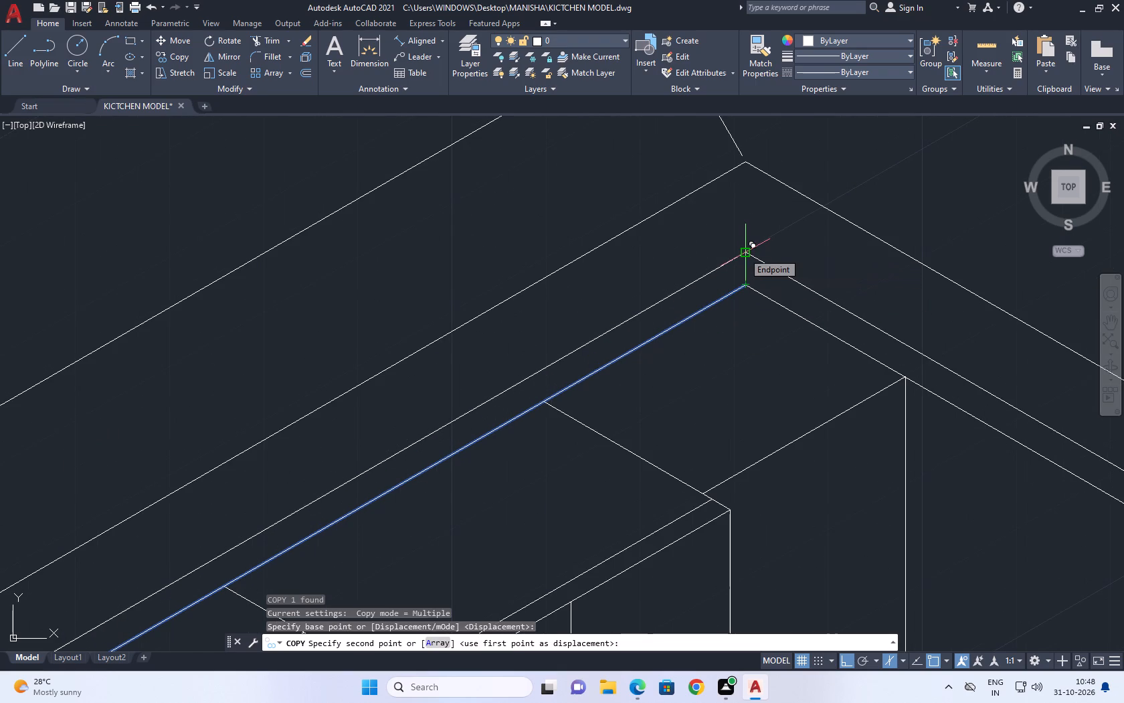
pyautogui.click(743, 252)
pyautogui.press('Escape')
# Draw a vertical line upward from the cabinet wall's inner top corner at its open end, past the raised inner line.
pyautogui.scroll(-4, 753, 195)
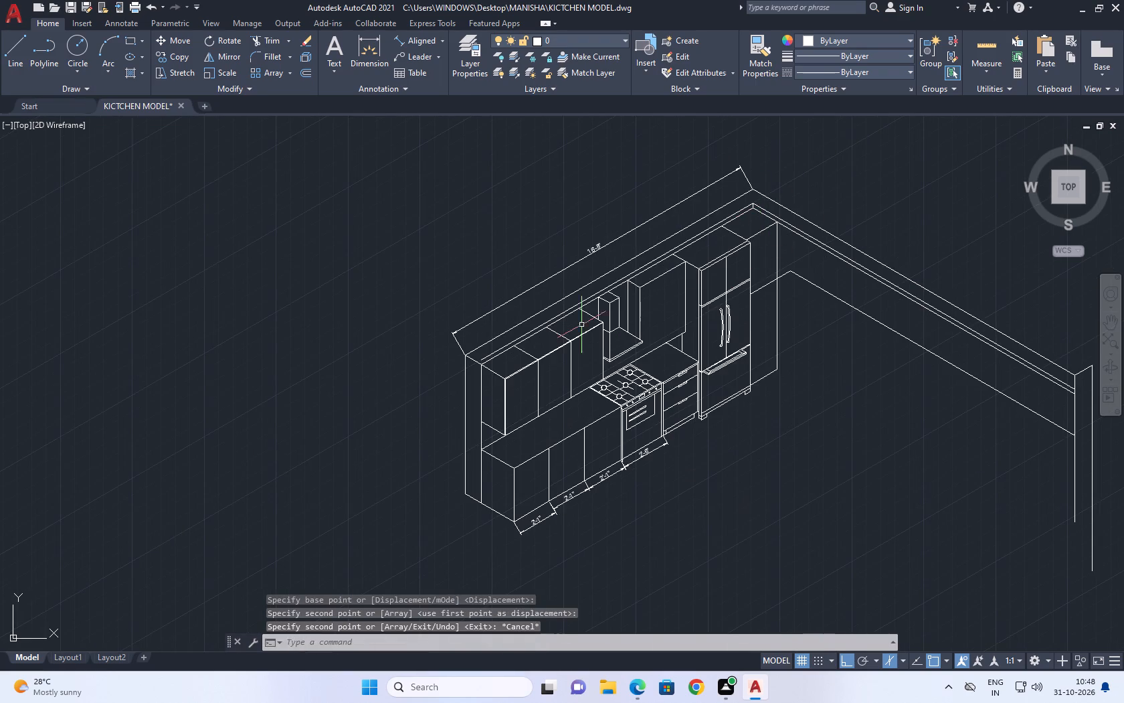
pyautogui.scroll(4, 488, 355)
pyautogui.write('L')
pyautogui.press('space')
pyautogui.scroll(2, 457, 372)
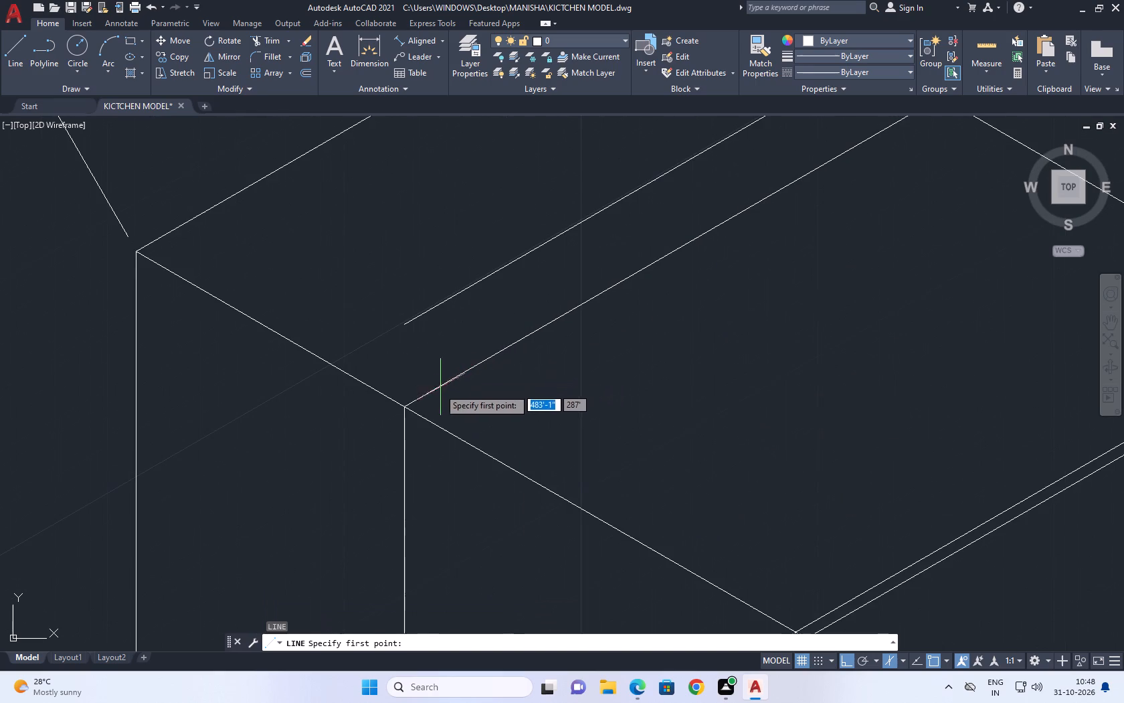
pyautogui.click(403, 404)
pyautogui.click(406, 263)
pyautogui.press('Escape')
# Trim the part of the new vertical line that extends above the raised inner line at the cabinet wall's open end.
pyautogui.moveTo(360, 315); pyautogui.dragTo(408, 360, button='middle')
pyautogui.write('TR')
pyautogui.press('space')
pyautogui.moveTo(429, 335); pyautogui.dragTo(449, 332)
pyautogui.click(494, 301)
pyautogui.click(414, 347)
pyautogui.press('Escape')
pyautogui.scroll(-3, 482, 311)
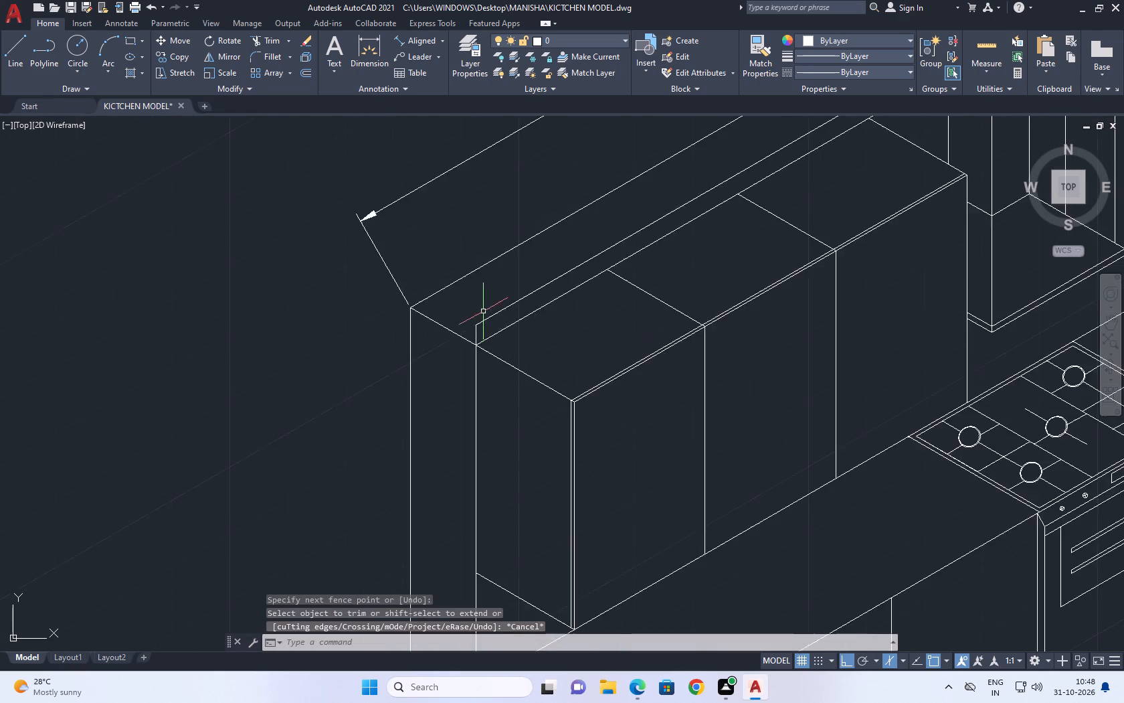
# Copy the cabinet wall's short end edge straight up from its inner corner to the end of the raised inner line.
pyautogui.moveTo(488, 315); pyautogui.dragTo(555, 366, button='middle')
pyautogui.scroll(2, 492, 380)
pyautogui.click(514, 361)
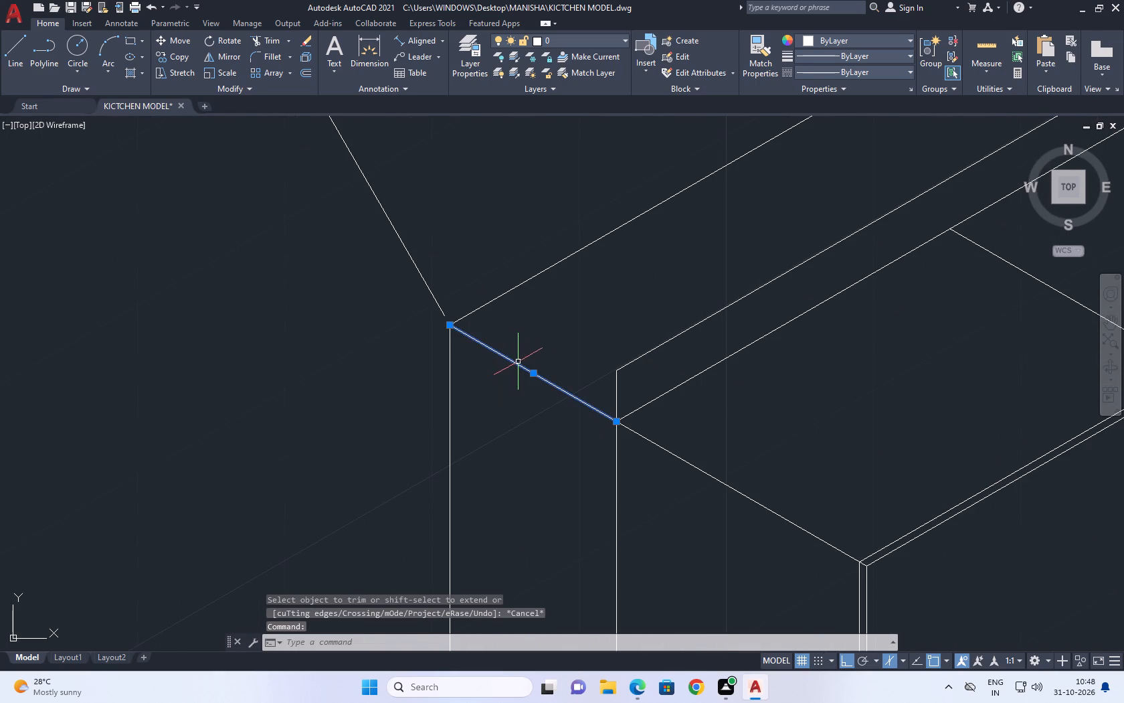
pyautogui.write('CO')
pyautogui.press('space')
pyautogui.click(620, 422)
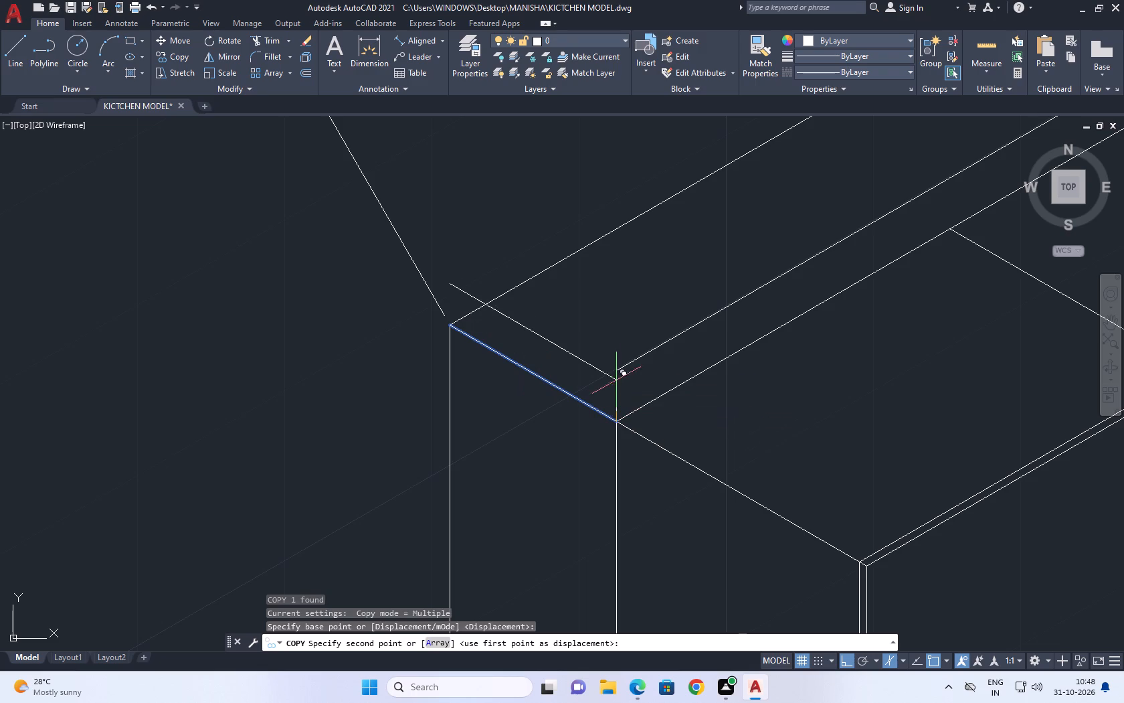
pyautogui.click(616, 367)
pyautogui.press('Escape')
# Copy the cabinet wall's outer top line straight up from its open-end corner to the outer end of the raised end edge.
pyautogui.moveTo(640, 291); pyautogui.dragTo(574, 434, button='middle')
pyautogui.click(556, 392)
pyautogui.click(491, 326)
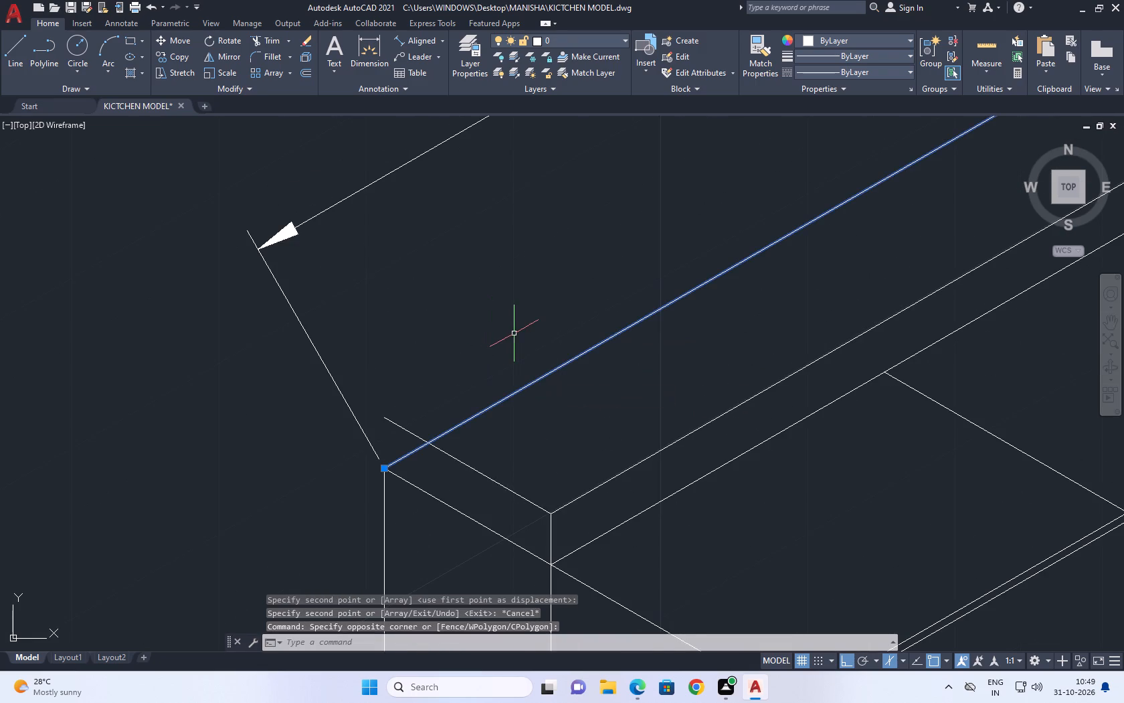
pyautogui.press('c')
pyautogui.press('o')
pyautogui.press('space')
pyautogui.click(381, 469)
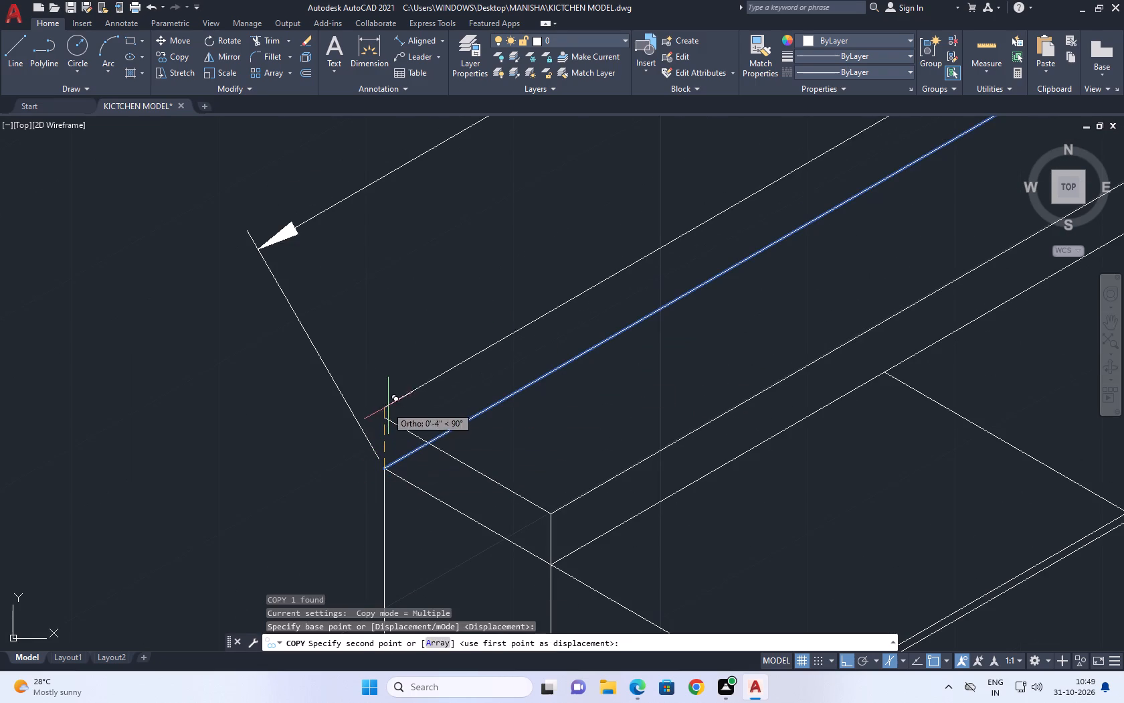
pyautogui.click(382, 416)
pyautogui.scroll(-4, 494, 393)
pyautogui.press('Escape')
# Draw a short vertical line joining the raised outer corner to the original outer corner at the cabinet wall's open end.
pyautogui.scroll(4, 472, 401)
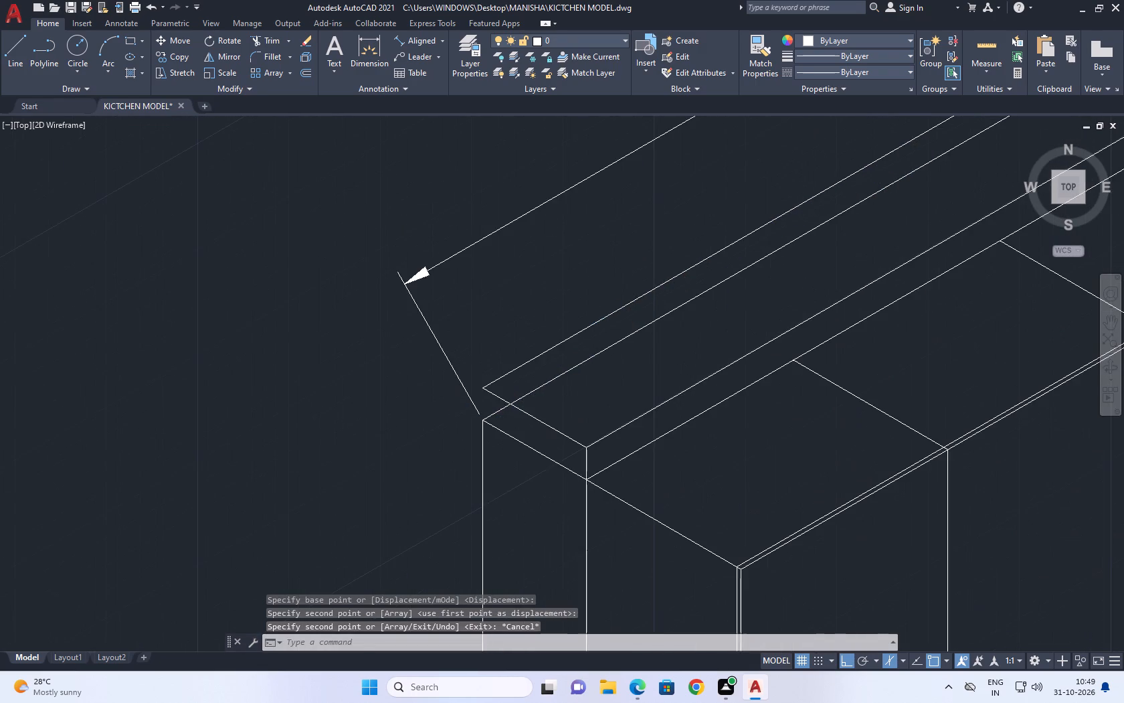
pyautogui.write('L')
pyautogui.press('space')
pyautogui.click(470, 376)
pyautogui.click(469, 425)
pyautogui.press('Escape')
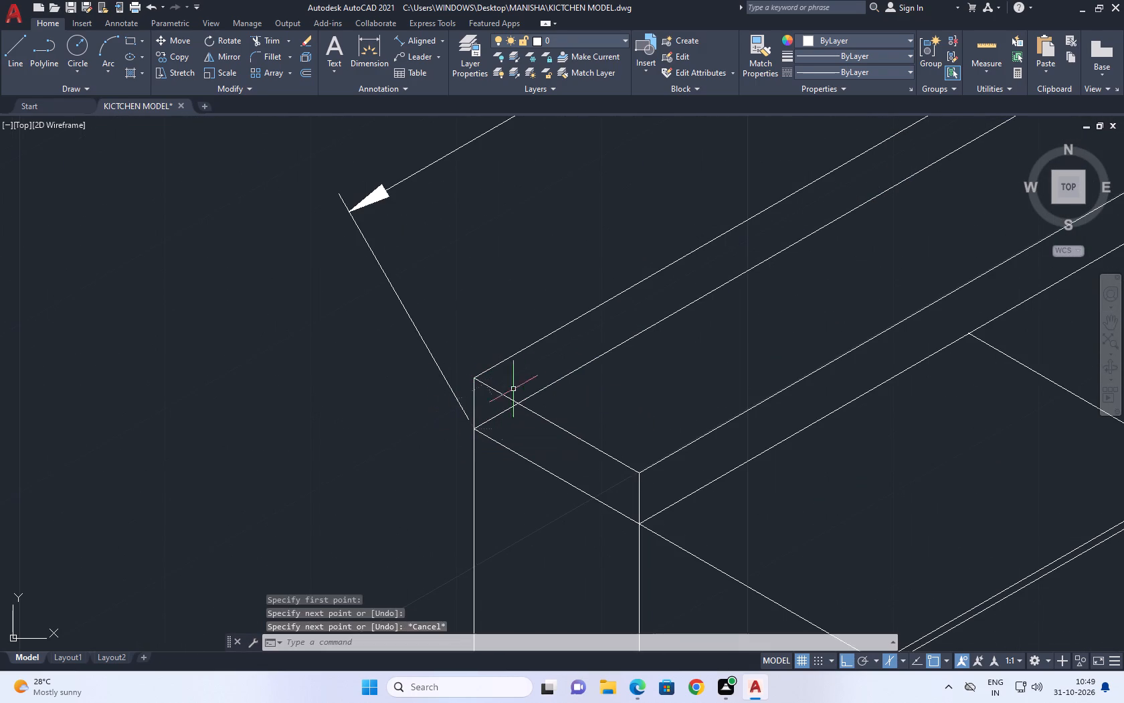
# Erase the cabinet wall's original outer top line beneath the raised copy.
pyautogui.click(557, 382)
pyautogui.moveTo(597, 366); pyautogui.dragTo(560, 396, button='middle')
pyautogui.press('Delete')
# Examine the cabinet wall's raised top edge at the back corner and at the open end.
pyautogui.scroll(-3, 546, 400)
pyautogui.moveTo(647, 337); pyautogui.dragTo(496, 439, button='middle')
pyautogui.scroll(-2, 656, 414)
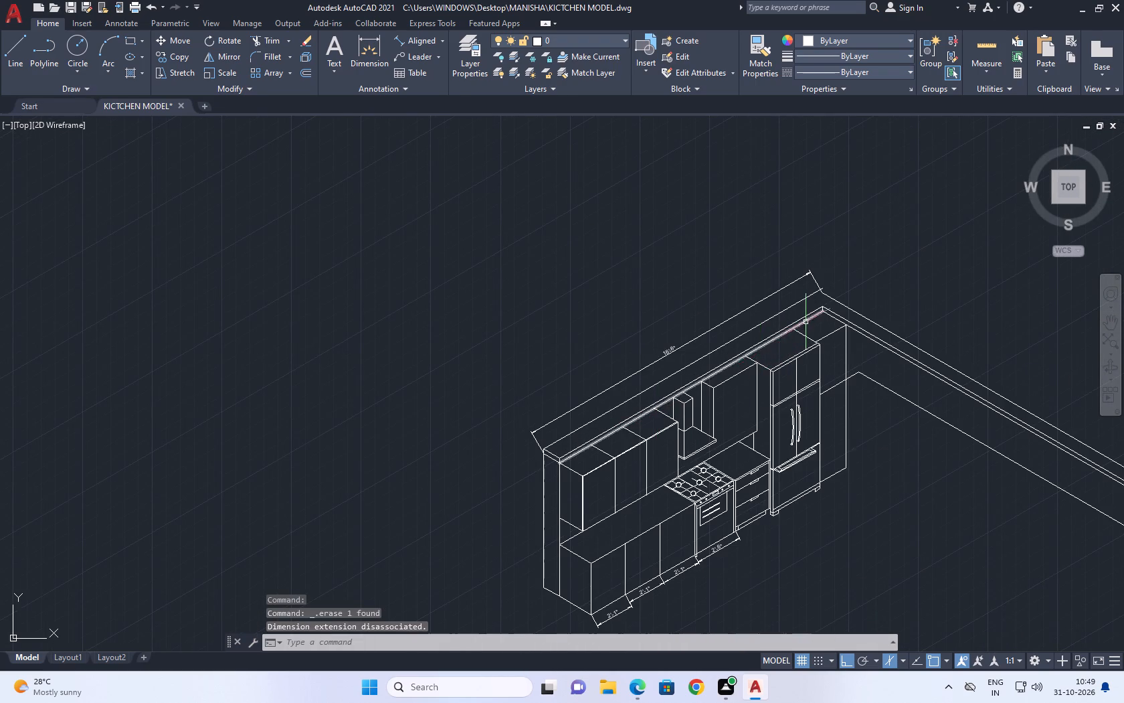
pyautogui.scroll(2, 806, 321)
pyautogui.moveTo(771, 341); pyautogui.dragTo(810, 351, button='middle')
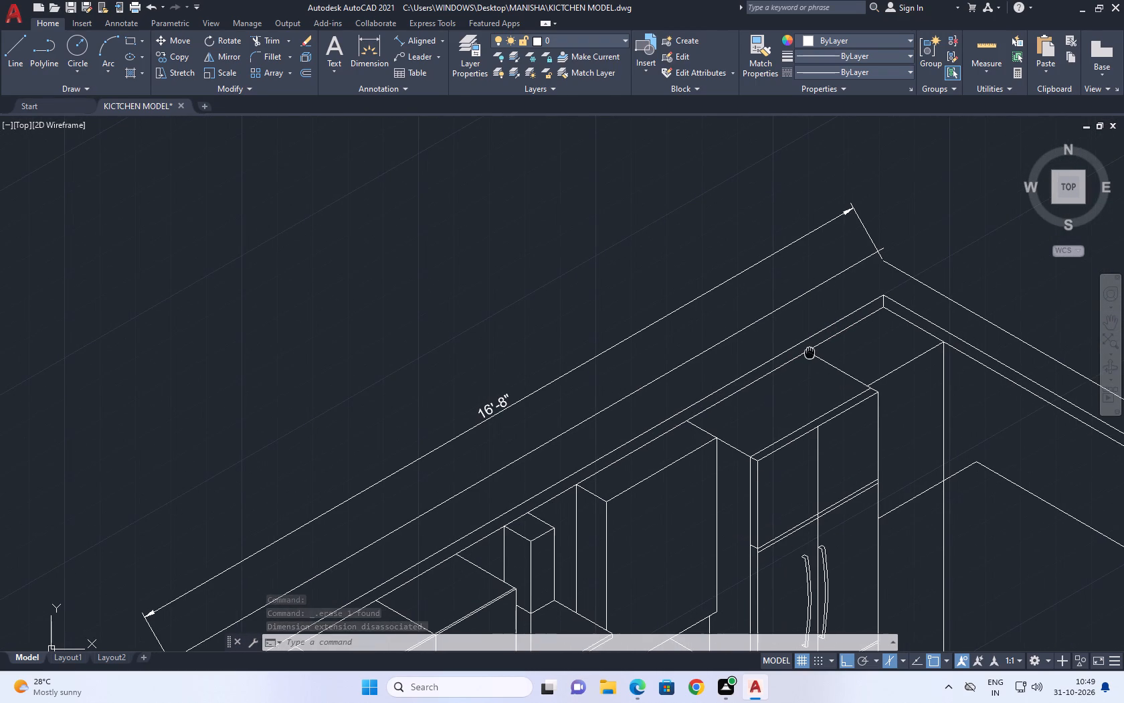
pyautogui.moveTo(810, 351); pyautogui.dragTo(811, 351, button='middle')
pyautogui.scroll(-1, 814, 345)
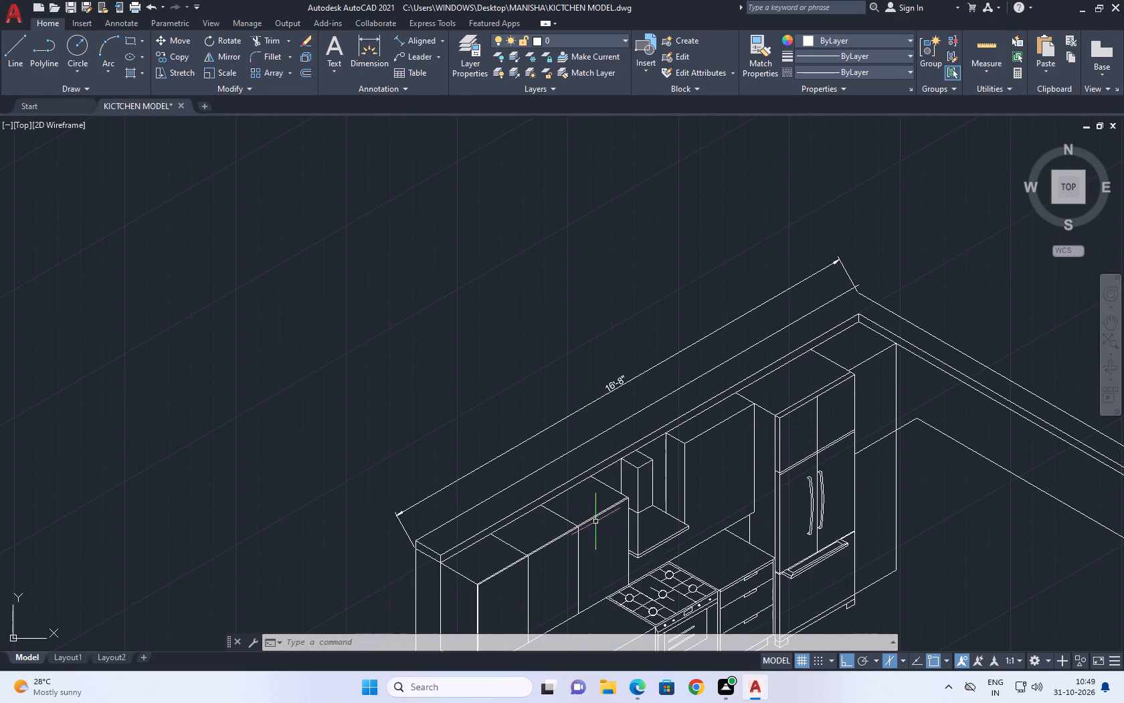
pyautogui.scroll(1, 429, 557)
pyautogui.moveTo(469, 557); pyautogui.dragTo(519, 471, button='middle')
pyautogui.scroll(1, 513, 479)
pyautogui.scroll(-2, 433, 482)
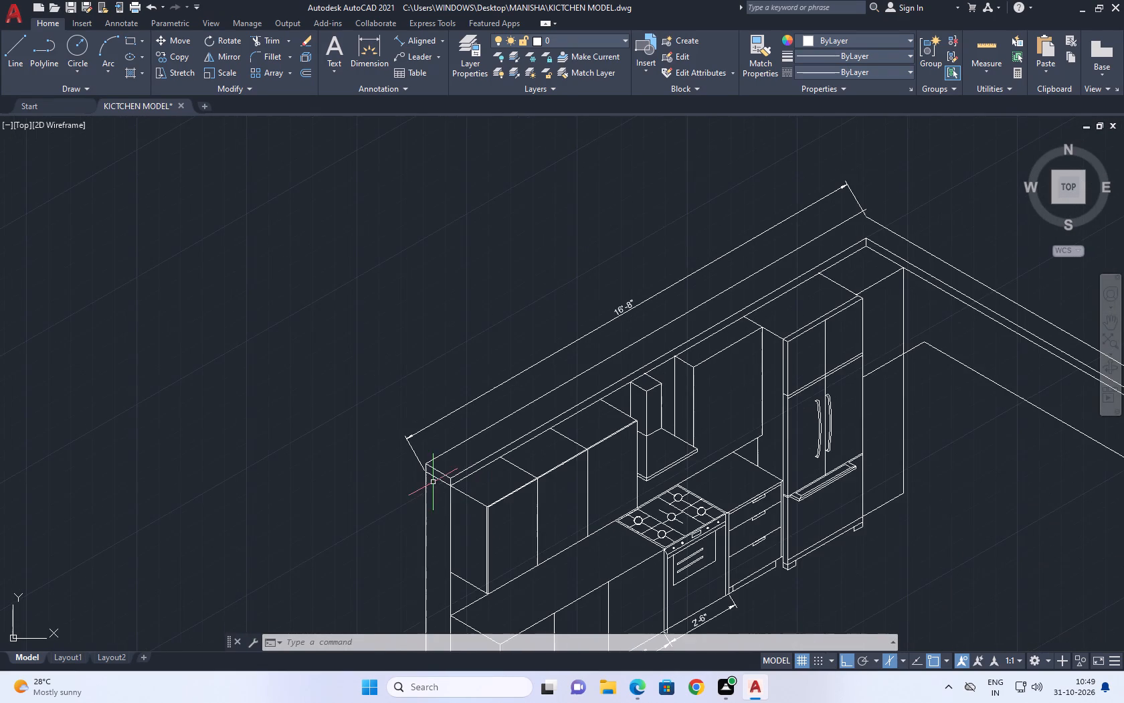
# Extend the adjoining wall's outer top line at the back corner to meet the cabinet wall's raised outer line.
pyautogui.moveTo(741, 373); pyautogui.dragTo(557, 450, button='middle')
pyautogui.moveTo(682, 292); pyautogui.dragTo(666, 347, button='middle')
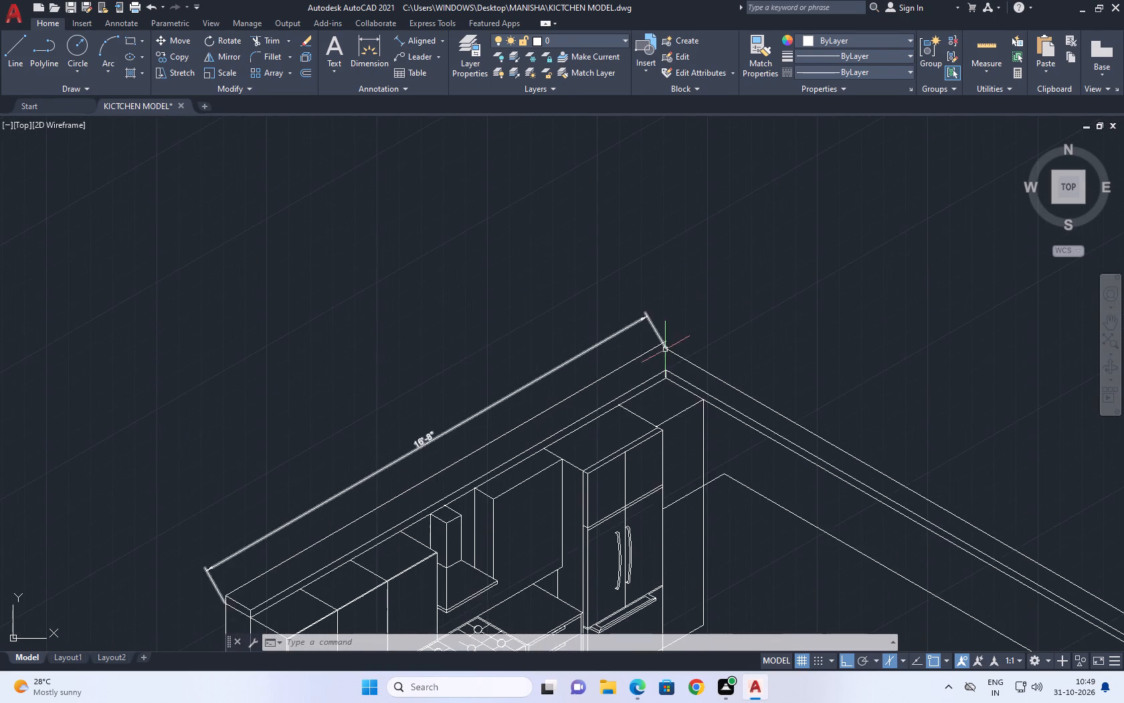
pyautogui.scroll(1, 665, 349)
pyautogui.moveTo(640, 350); pyautogui.dragTo(655, 360, button='middle')
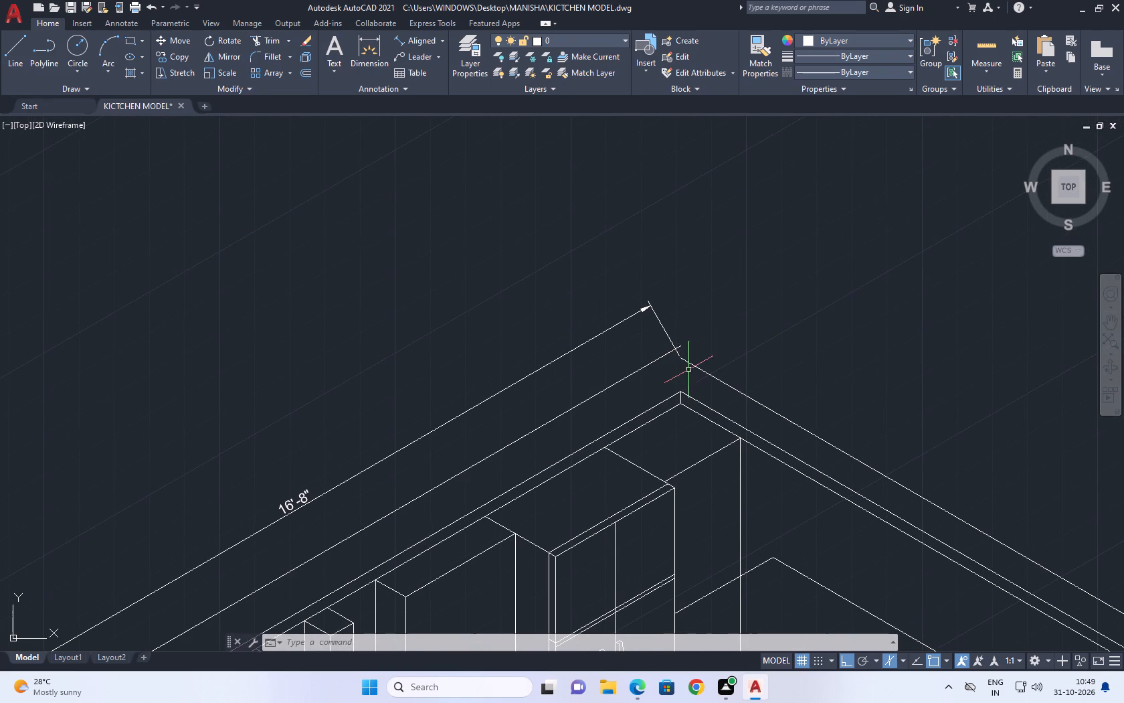
pyautogui.press('e')
pyautogui.press('x')
pyautogui.press('space')
pyautogui.click(696, 368)
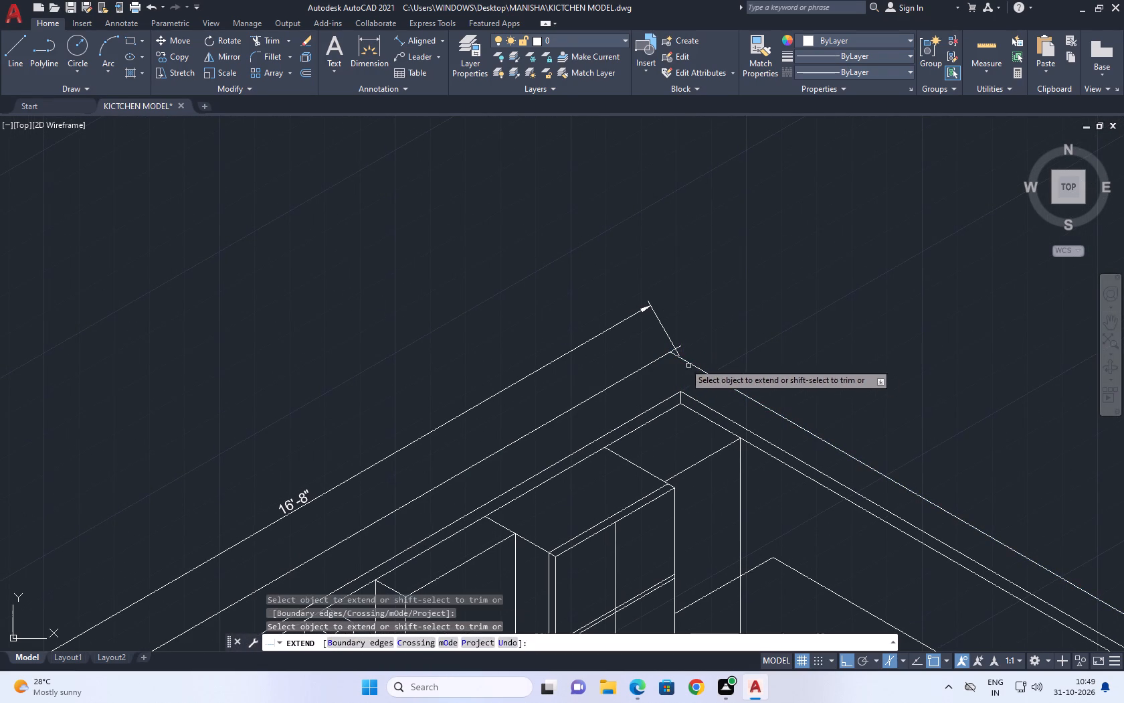
pyautogui.press('Escape')
# Trim the end of the cabinet wall's raised outer line that overhangs the adjoining wall's outer line at the back corner.
pyautogui.write('TR T')
pyautogui.scroll(4, 658, 354)
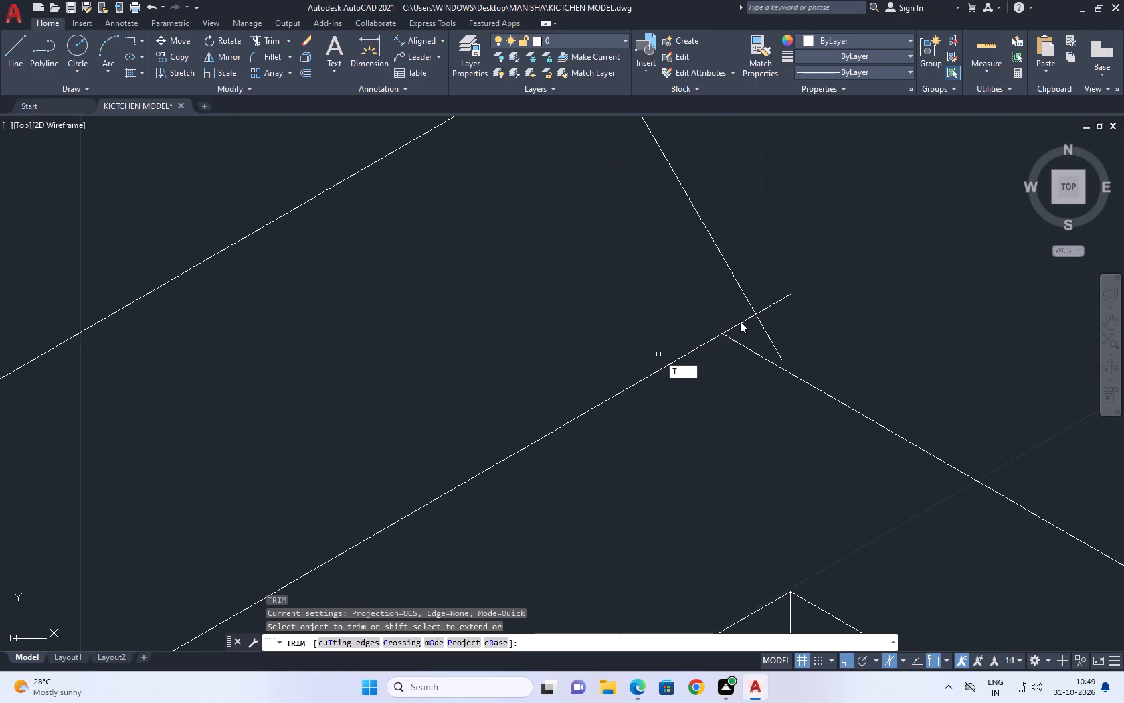
pyautogui.press('r')
pyautogui.press('space')
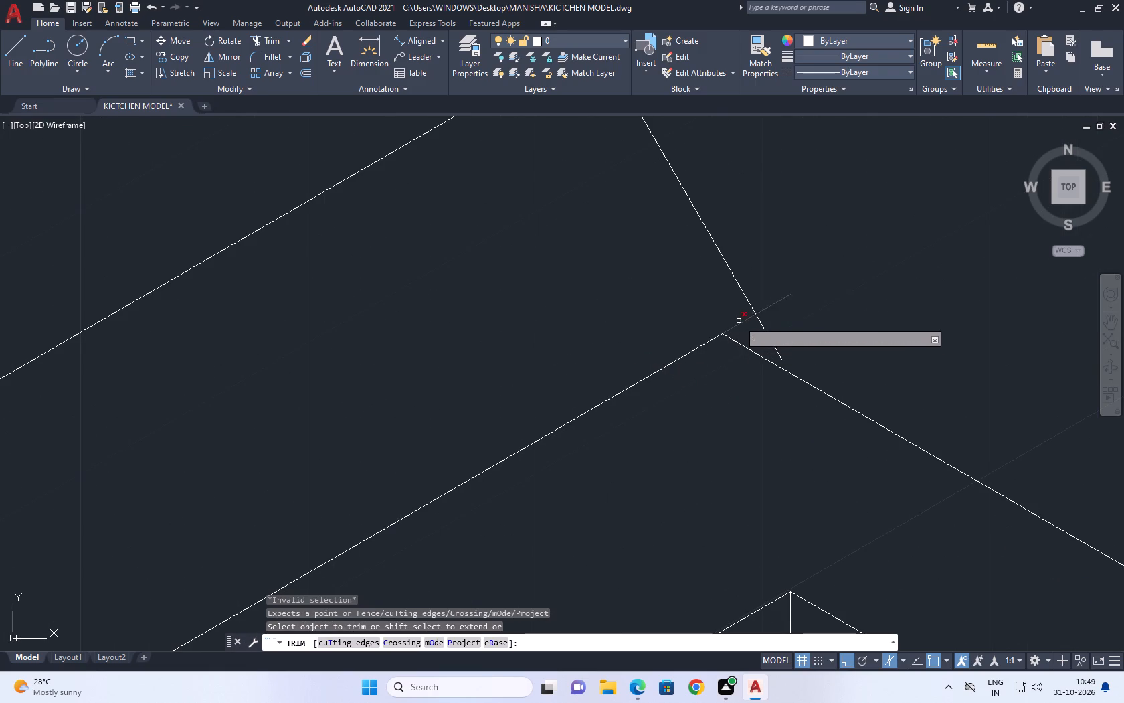
pyautogui.click(739, 321)
pyautogui.click(745, 333)
pyautogui.press('Escape')
pyautogui.scroll(-1, 773, 350)
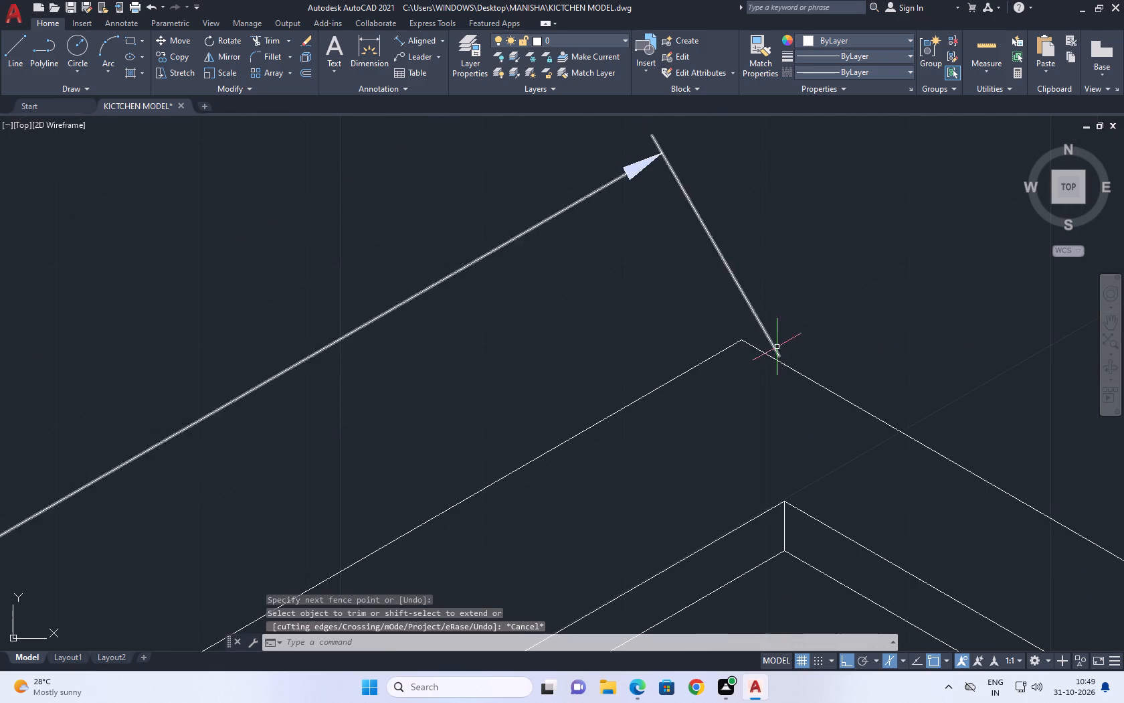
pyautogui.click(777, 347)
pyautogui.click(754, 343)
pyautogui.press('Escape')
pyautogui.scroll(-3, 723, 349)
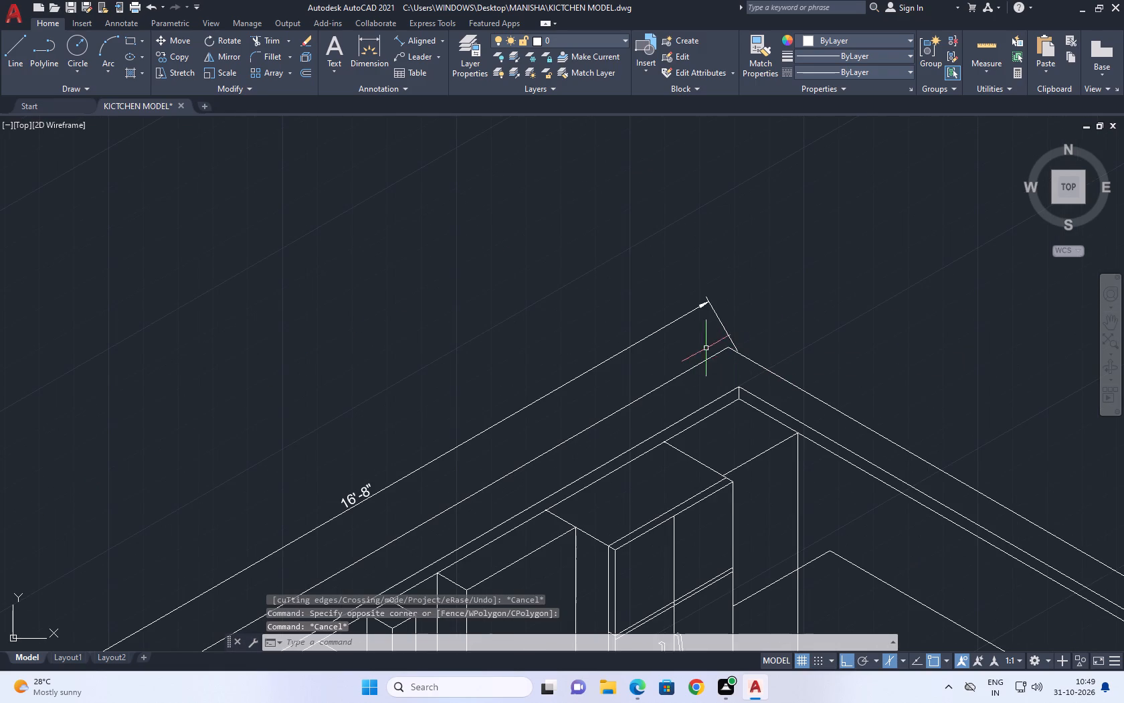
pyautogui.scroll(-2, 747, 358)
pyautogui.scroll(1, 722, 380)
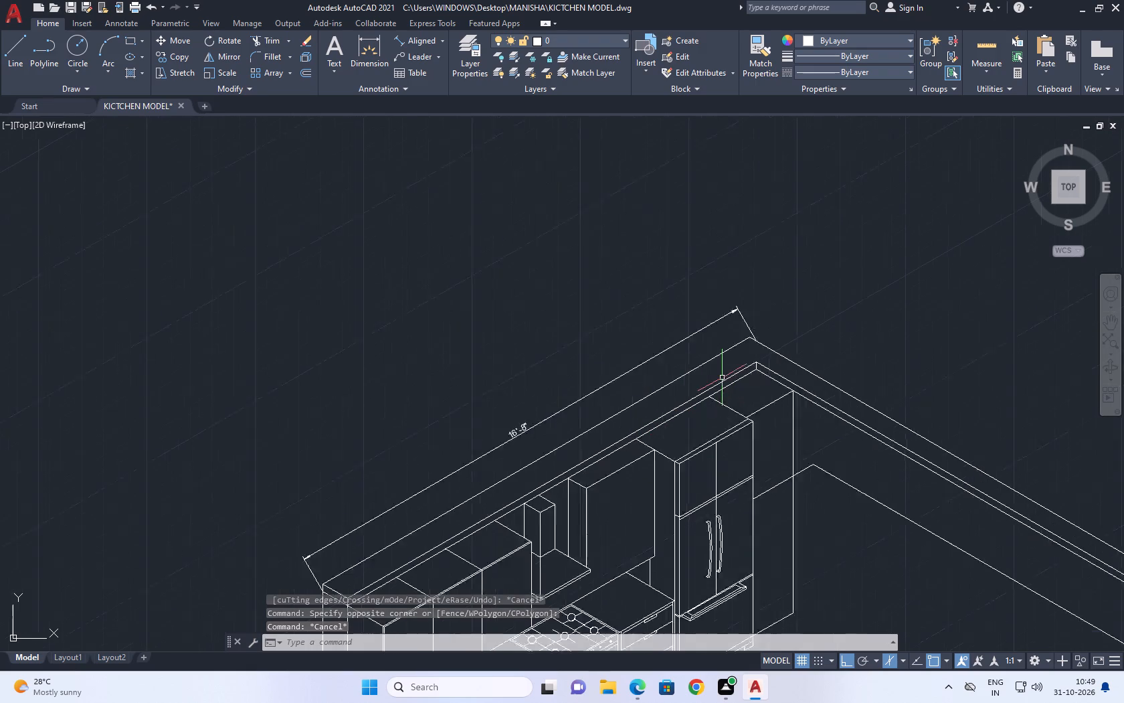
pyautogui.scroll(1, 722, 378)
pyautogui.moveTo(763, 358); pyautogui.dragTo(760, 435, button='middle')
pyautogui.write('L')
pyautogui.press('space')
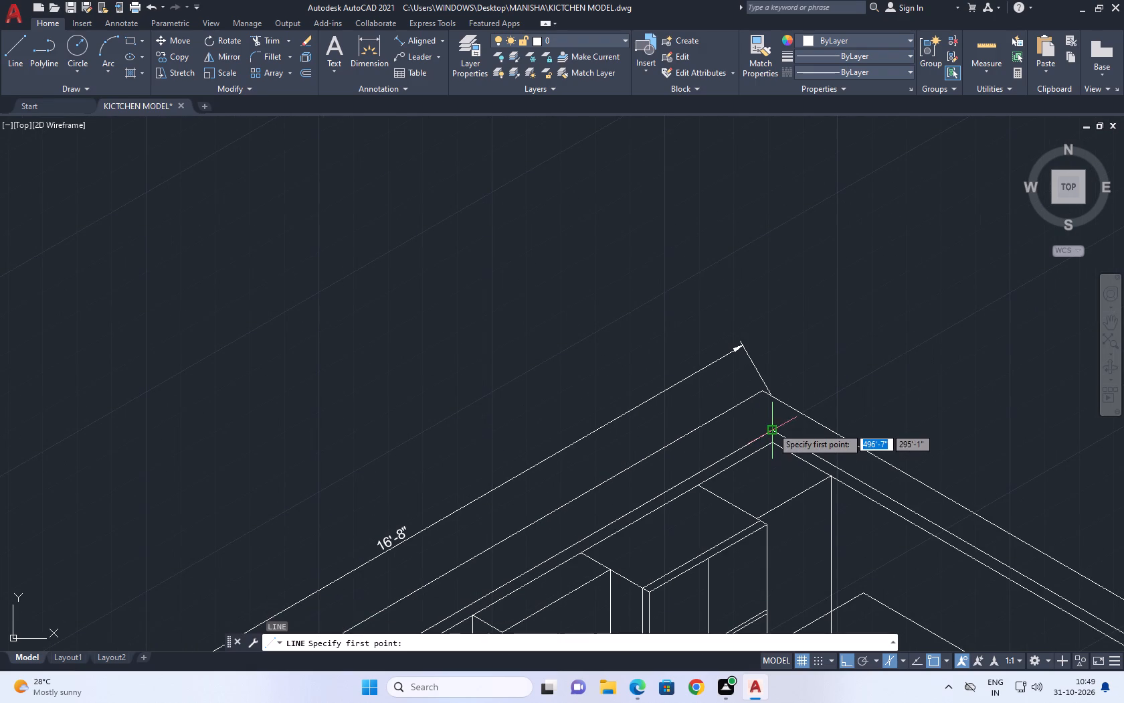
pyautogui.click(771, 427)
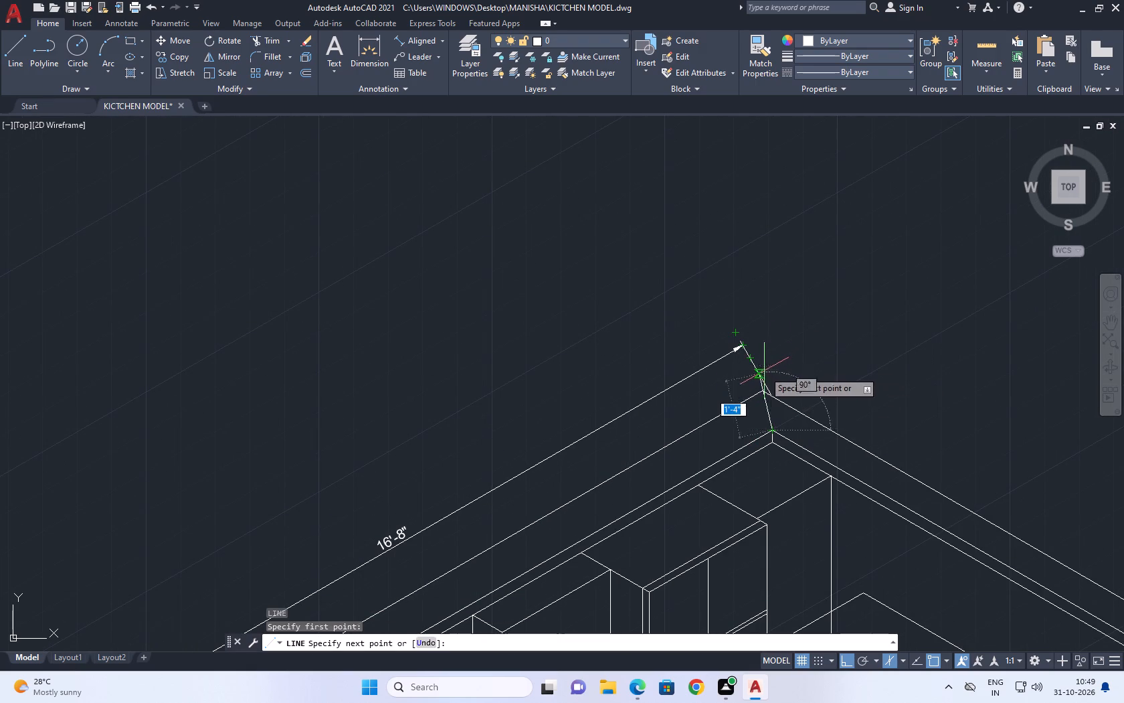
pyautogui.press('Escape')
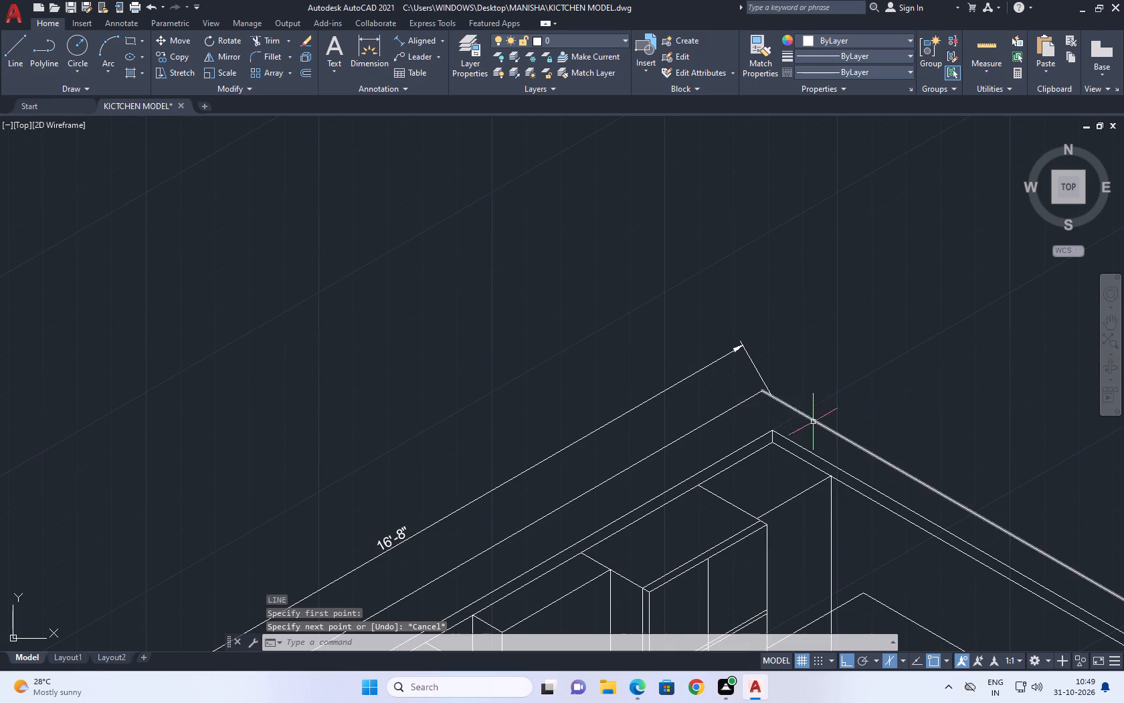
# Examine the cabinet wall's raised outer top line from the back corner to the open end.
pyautogui.scroll(-1, 814, 394)
pyautogui.moveTo(739, 421); pyautogui.dragTo(824, 410, button='middle')
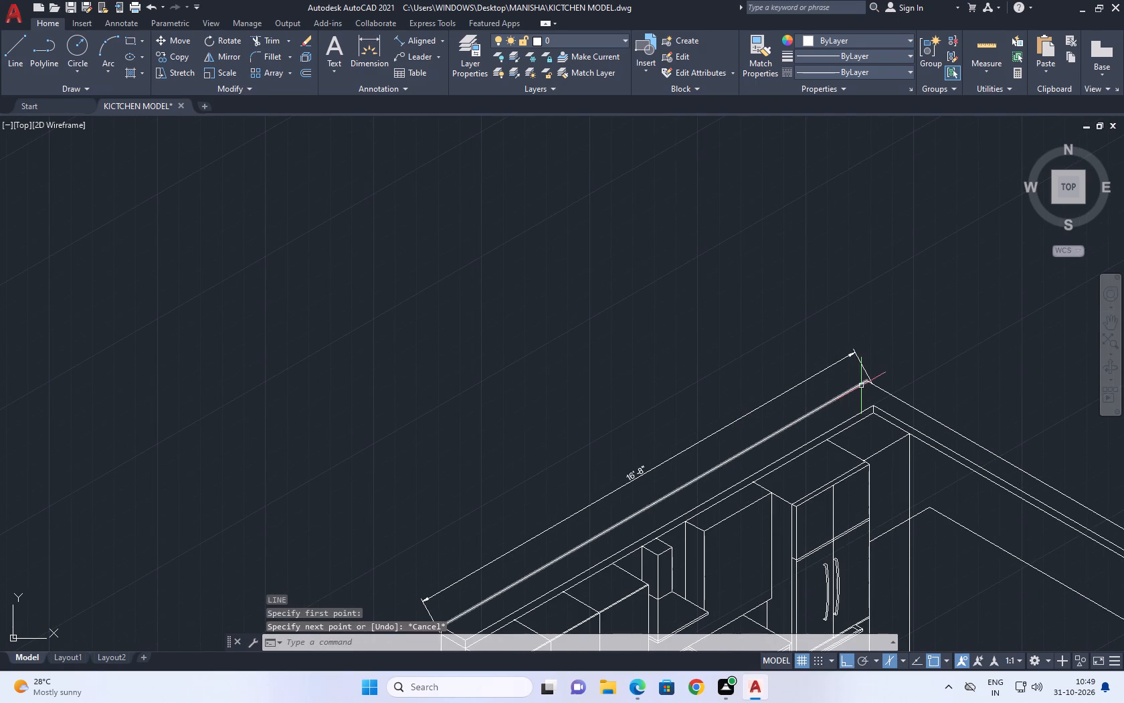
pyautogui.click(861, 386)
pyautogui.moveTo(868, 376); pyautogui.dragTo(760, 266, button='middle')
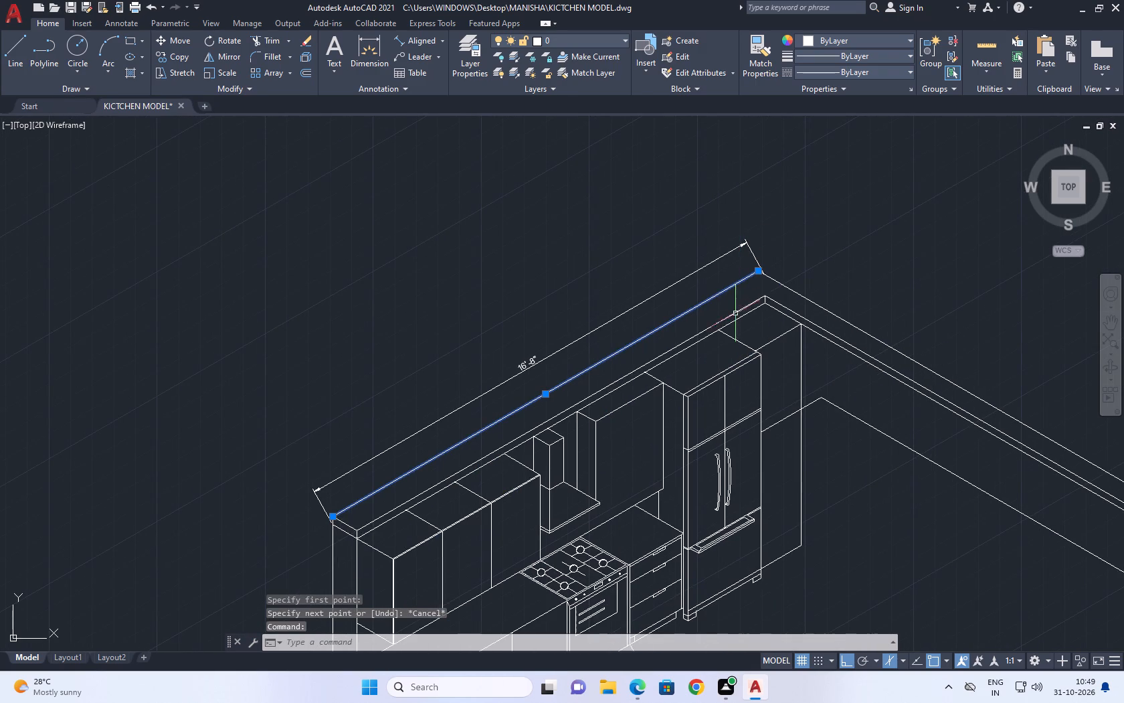
pyautogui.press('Escape')
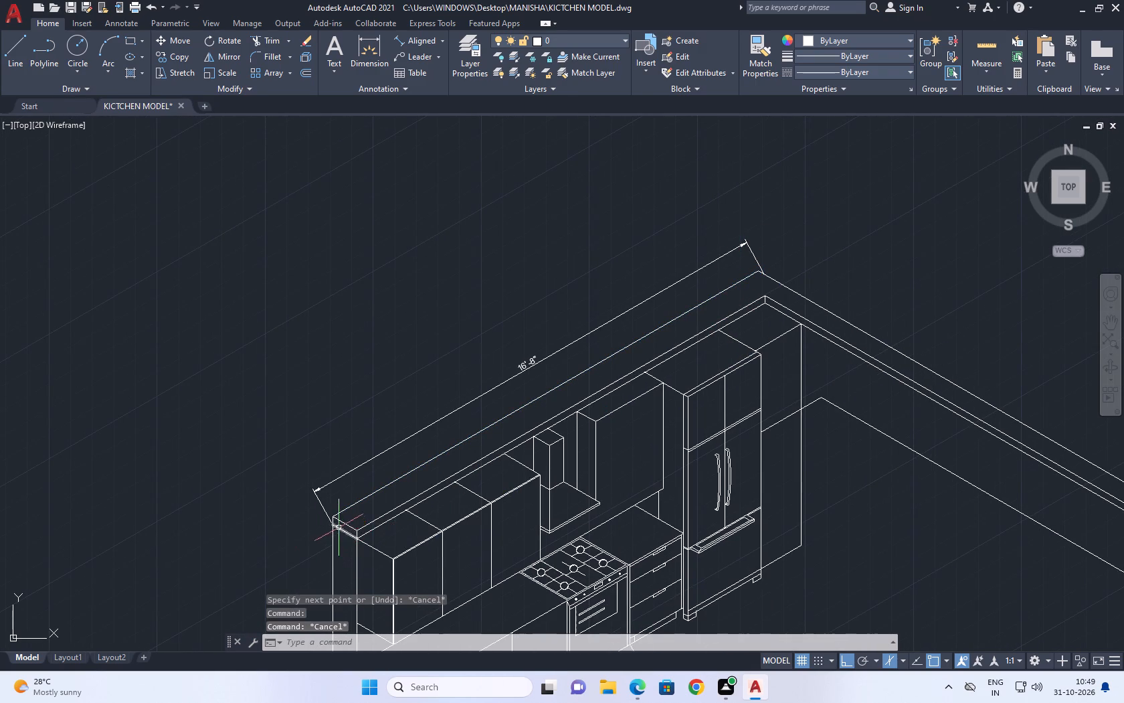
pyautogui.scroll(3, 335, 526)
pyautogui.click(366, 487)
pyautogui.click(349, 440)
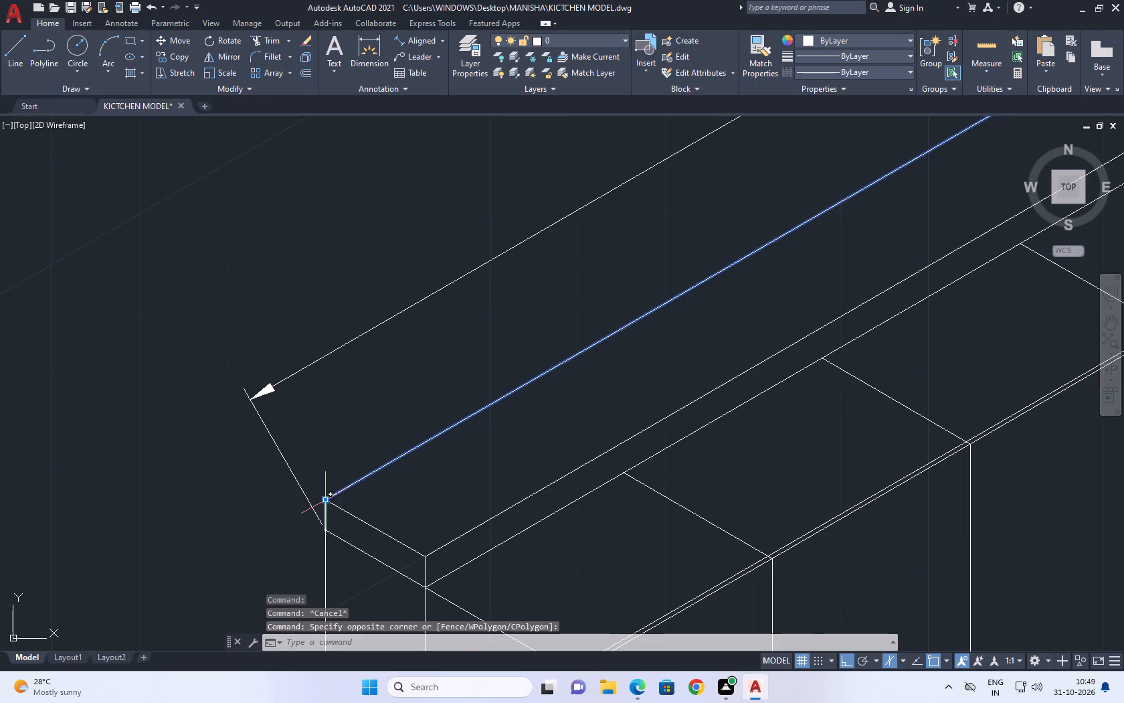
pyautogui.moveTo(316, 464); pyautogui.dragTo(333, 503, button='middle')
pyautogui.scroll(-3, 392, 485)
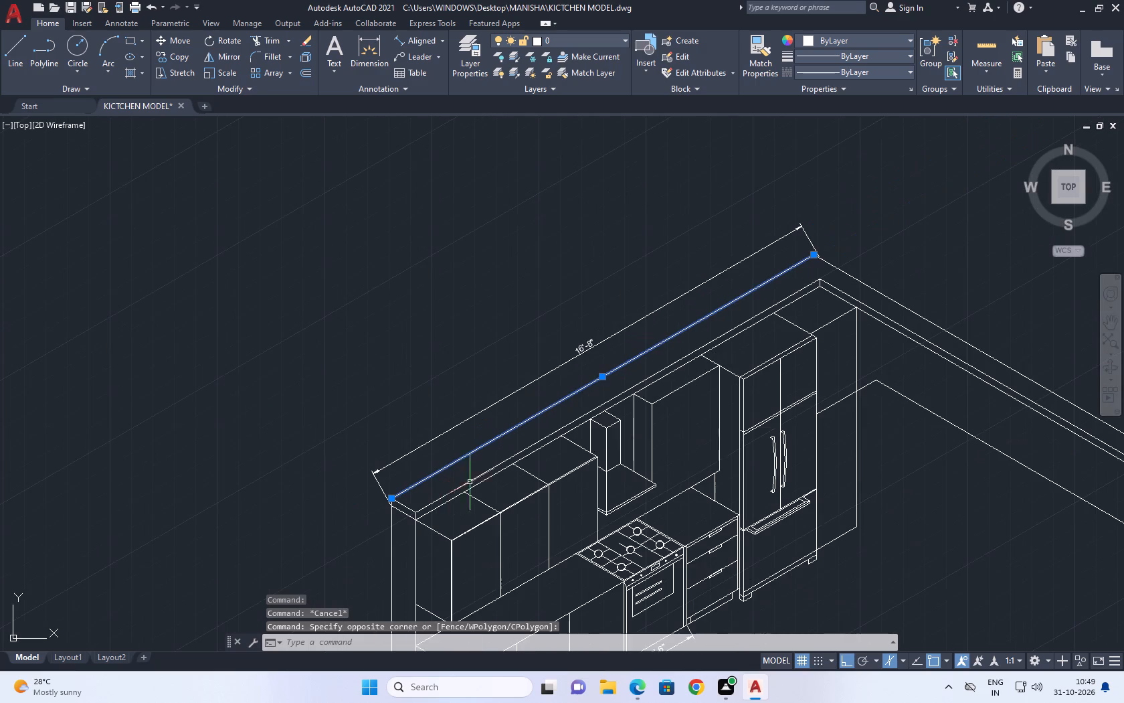
pyautogui.press('Escape')
pyautogui.scroll(2, 378, 515)
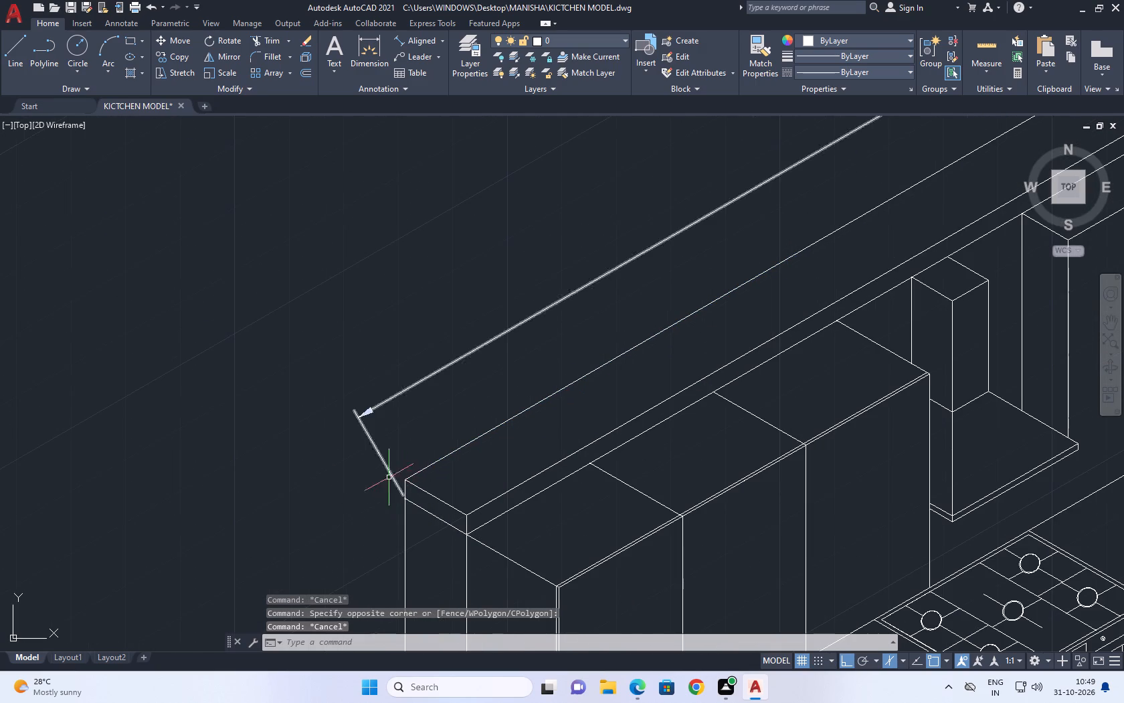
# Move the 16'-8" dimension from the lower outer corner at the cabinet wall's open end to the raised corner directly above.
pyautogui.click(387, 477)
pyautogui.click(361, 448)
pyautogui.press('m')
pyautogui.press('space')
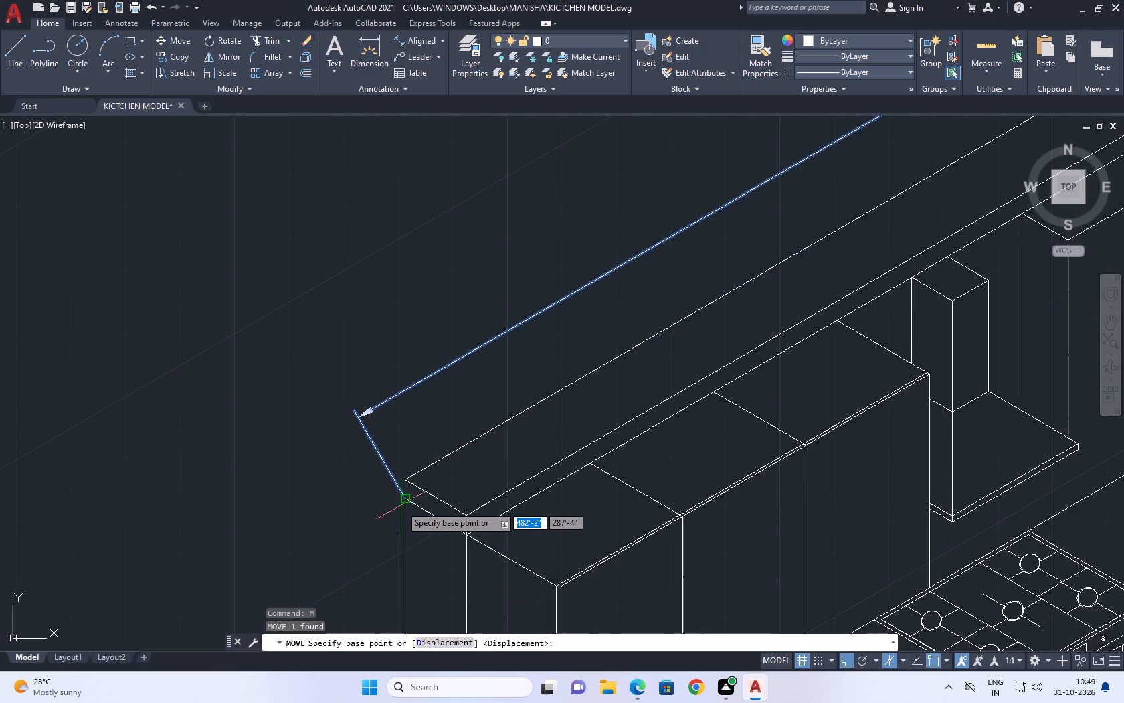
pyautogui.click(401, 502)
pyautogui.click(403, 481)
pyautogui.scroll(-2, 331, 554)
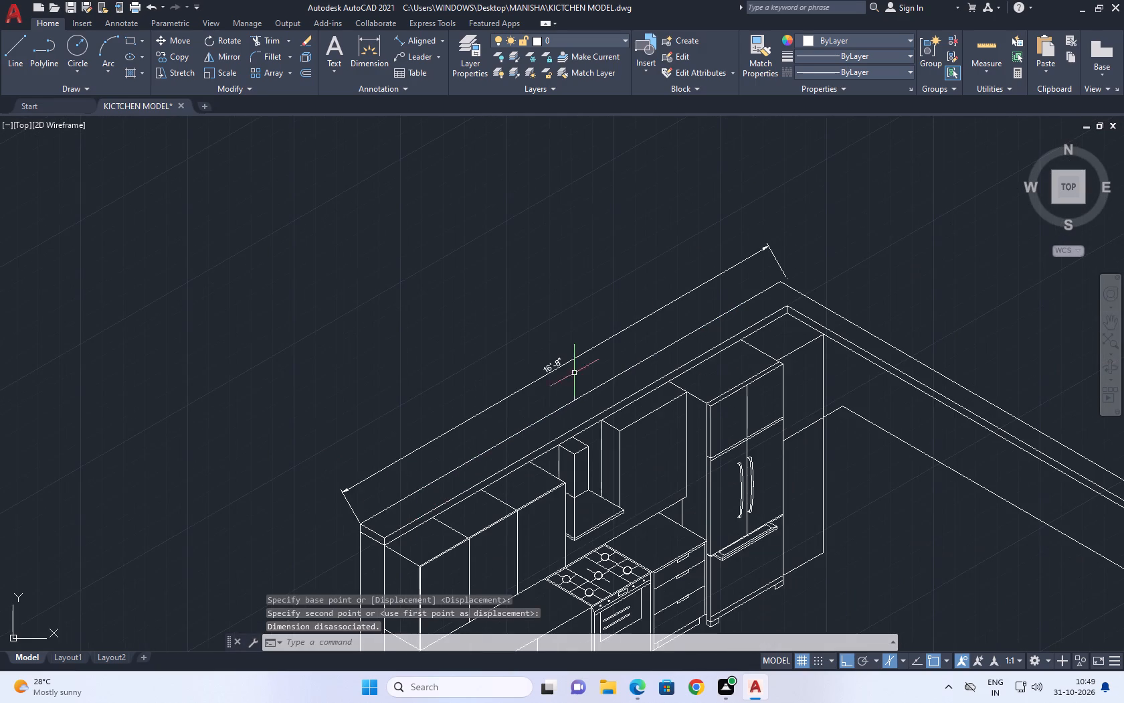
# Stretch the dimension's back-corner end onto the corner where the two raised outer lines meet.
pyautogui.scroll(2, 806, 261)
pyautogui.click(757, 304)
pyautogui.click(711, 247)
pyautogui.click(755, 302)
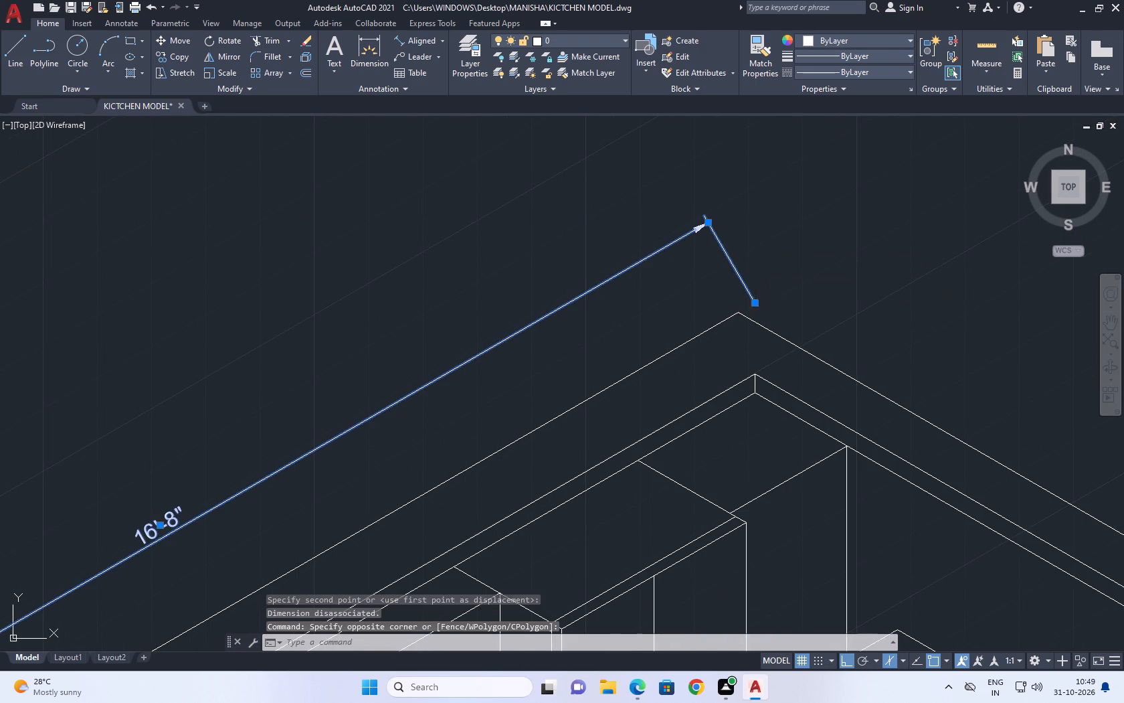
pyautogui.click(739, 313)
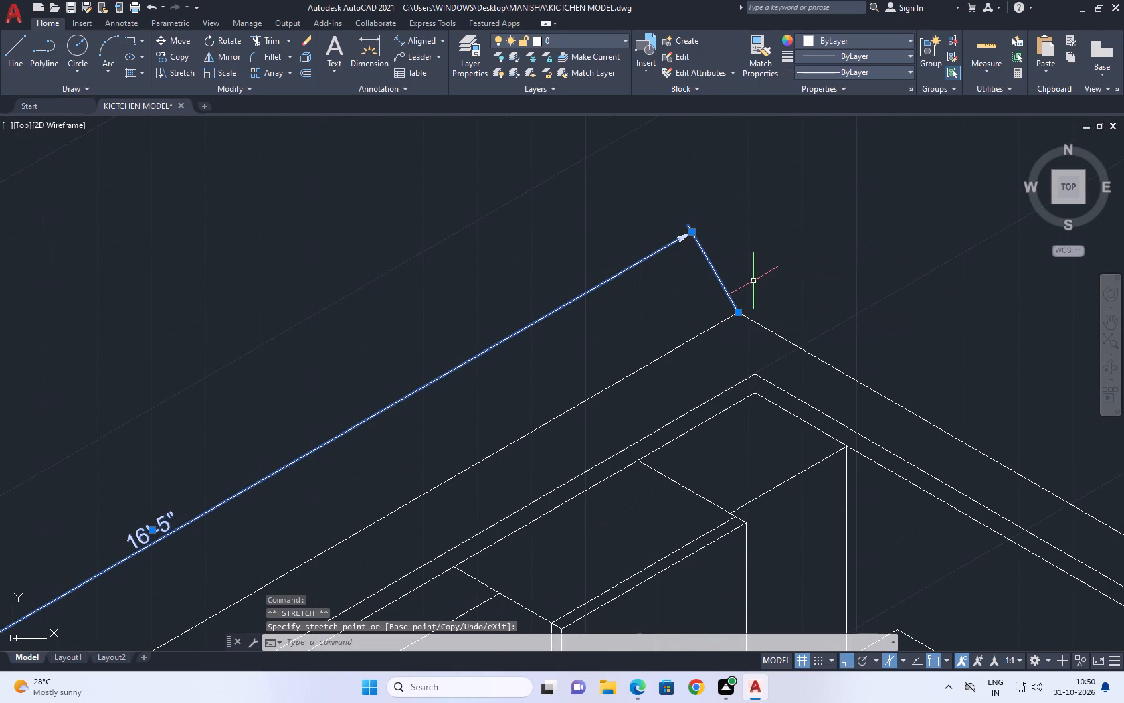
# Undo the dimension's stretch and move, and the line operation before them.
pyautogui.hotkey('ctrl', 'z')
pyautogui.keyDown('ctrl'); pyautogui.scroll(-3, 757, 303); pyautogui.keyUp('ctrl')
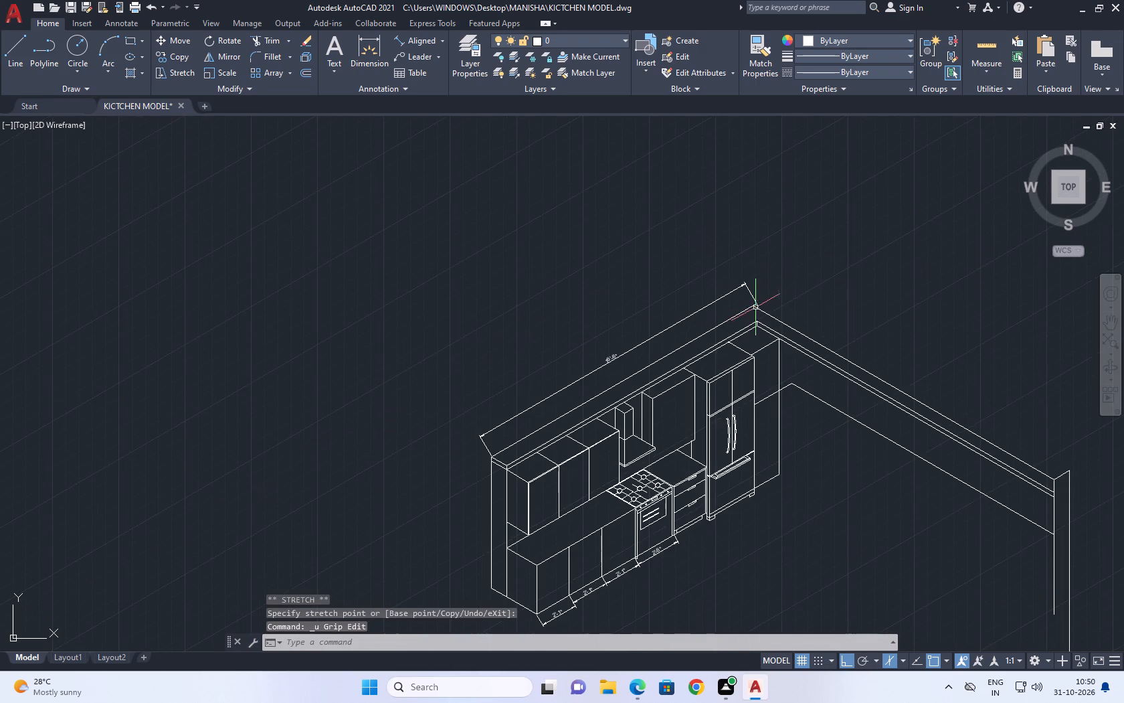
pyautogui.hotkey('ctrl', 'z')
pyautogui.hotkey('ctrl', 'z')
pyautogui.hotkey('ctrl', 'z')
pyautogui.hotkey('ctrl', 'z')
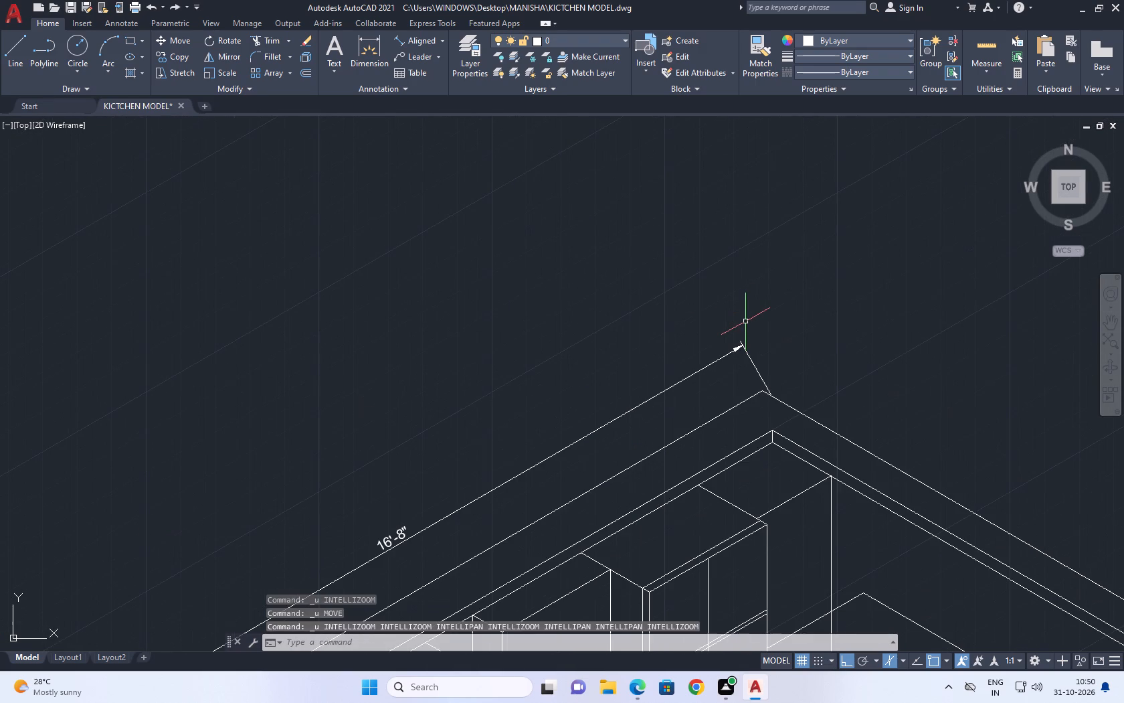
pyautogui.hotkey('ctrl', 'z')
# Draw a line about 16'-11" long from the dimension's back-corner end along the cabinet wall to just past the open end.
pyautogui.moveTo(799, 408); pyautogui.dragTo(801, 220, button='middle')
pyautogui.moveTo(599, 374); pyautogui.dragTo(644, 338, button='middle')
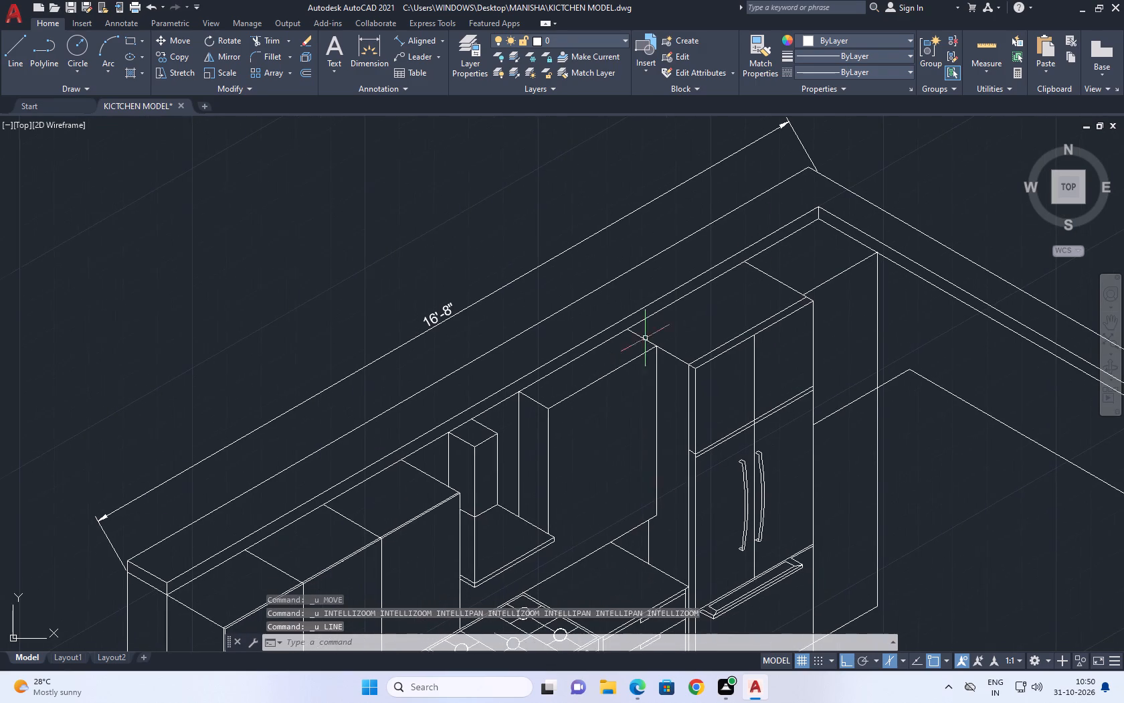
pyautogui.click(11, 46)
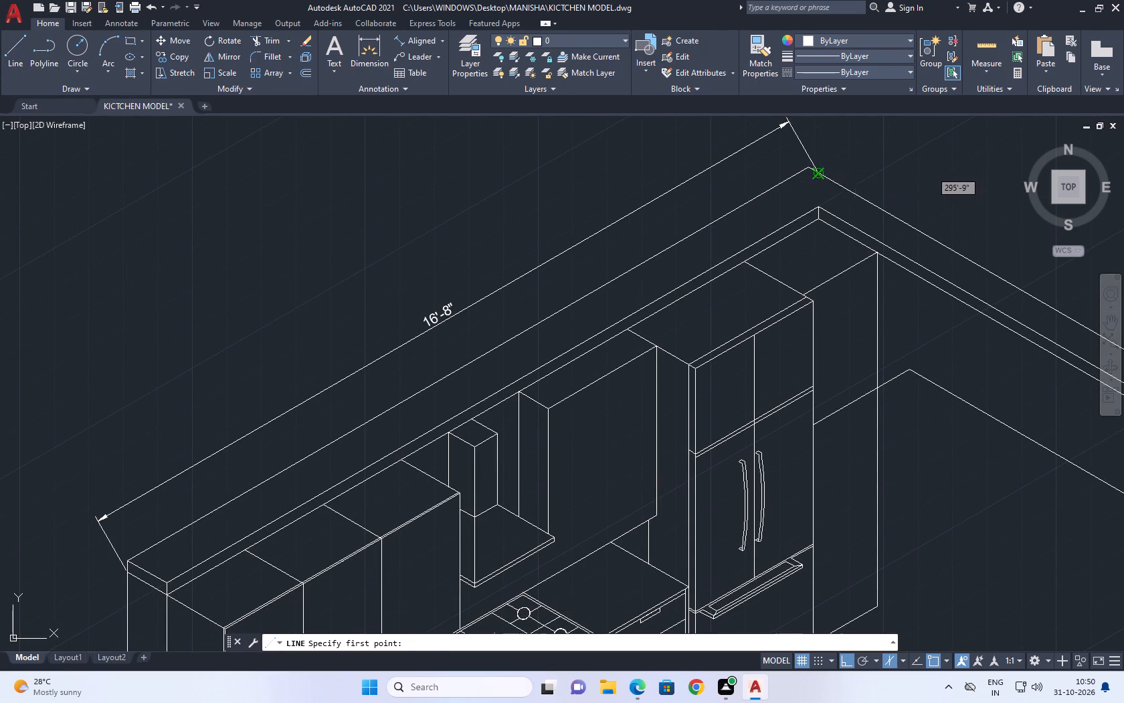
pyautogui.click(818, 171)
pyautogui.moveTo(279, 431); pyautogui.dragTo(730, 236, button='middle')
pyautogui.scroll(1, 567, 372)
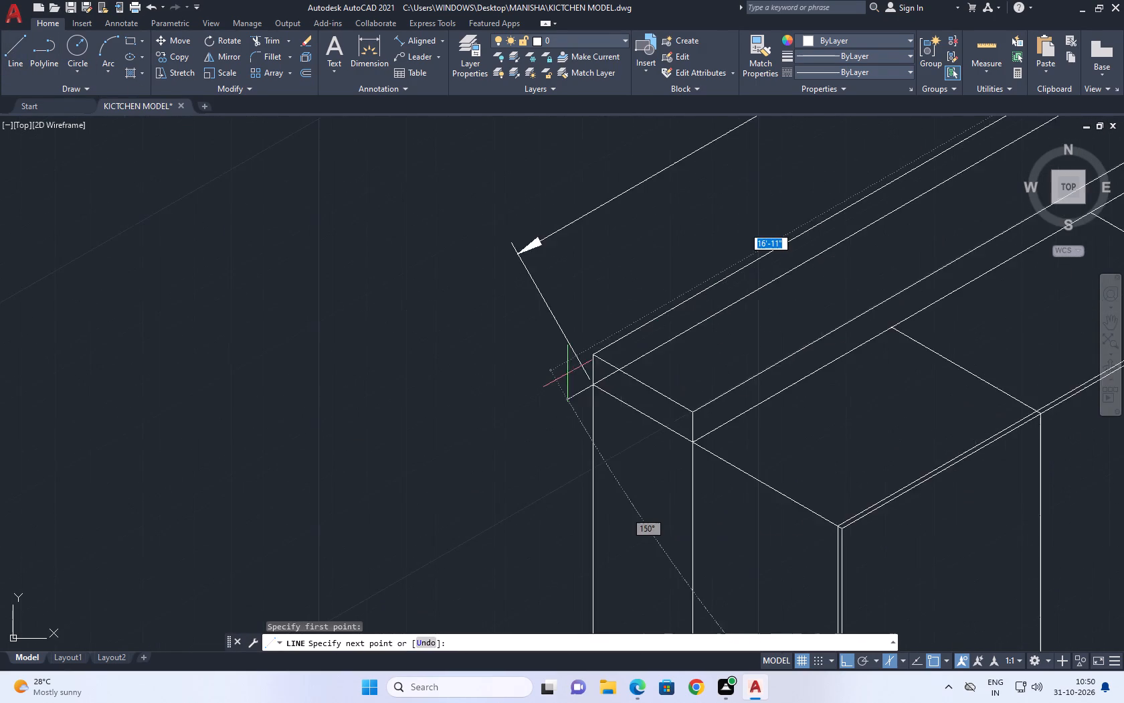
pyautogui.scroll(2, 567, 380)
pyautogui.click(569, 386)
pyautogui.moveTo(652, 275); pyautogui.dragTo(634, 287, button='middle')
pyautogui.press('Escape')
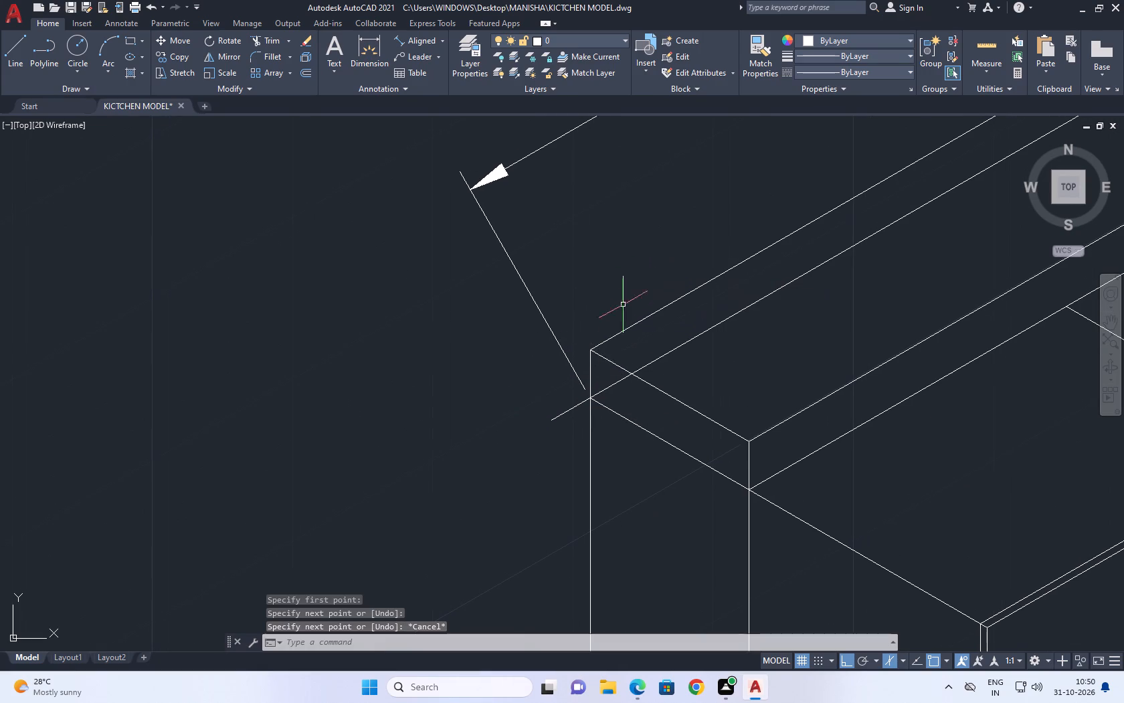
# Delete the cabinet wall's previous raised outer top line that ends at the open end's raised corner.
pyautogui.click(607, 345)
pyautogui.click(603, 330)
pyautogui.middleClick(646, 313)
pyautogui.press('Delete')
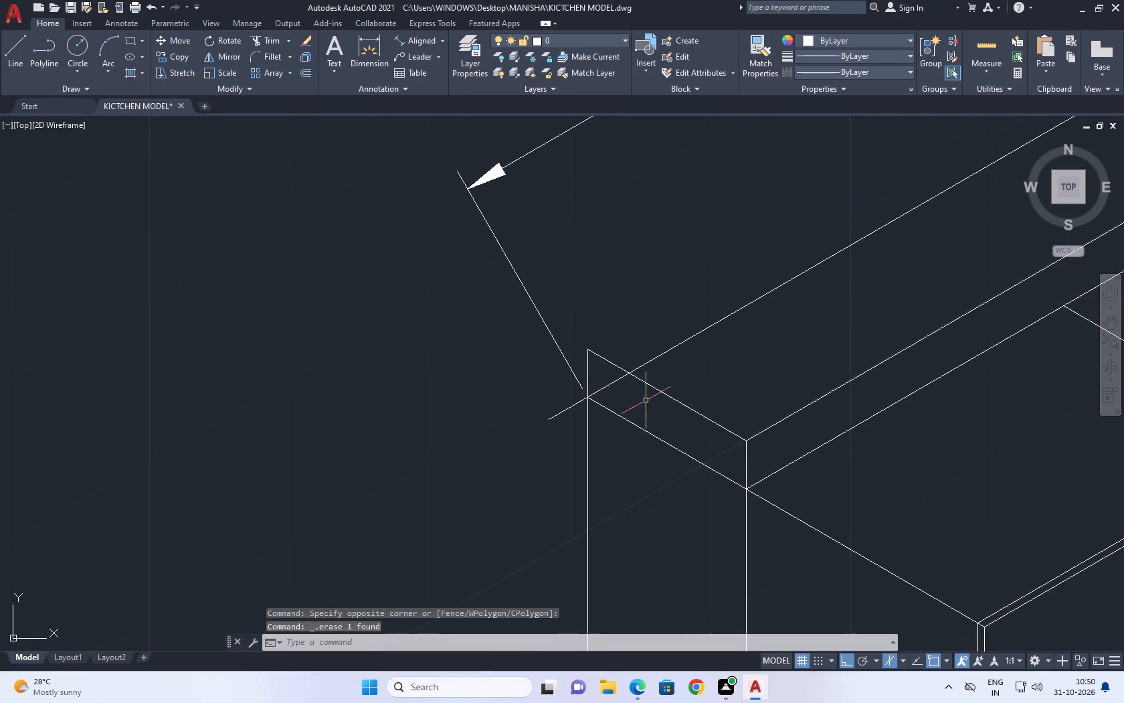
# Trim the sloping end edge and the vertical edge projecting beyond the new outer line at the open end.
pyautogui.scroll(1, 569, 379)
pyautogui.write('TR')
pyautogui.press('space')
pyautogui.click(645, 331)
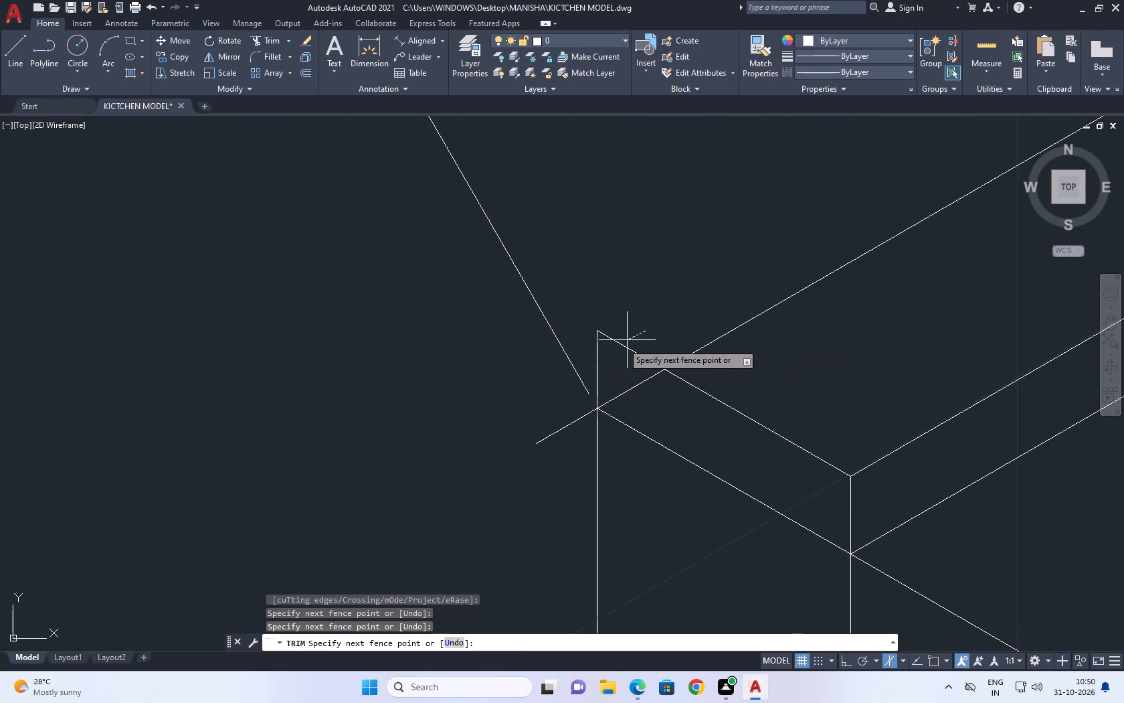
pyautogui.click(594, 357)
pyautogui.press('Escape')
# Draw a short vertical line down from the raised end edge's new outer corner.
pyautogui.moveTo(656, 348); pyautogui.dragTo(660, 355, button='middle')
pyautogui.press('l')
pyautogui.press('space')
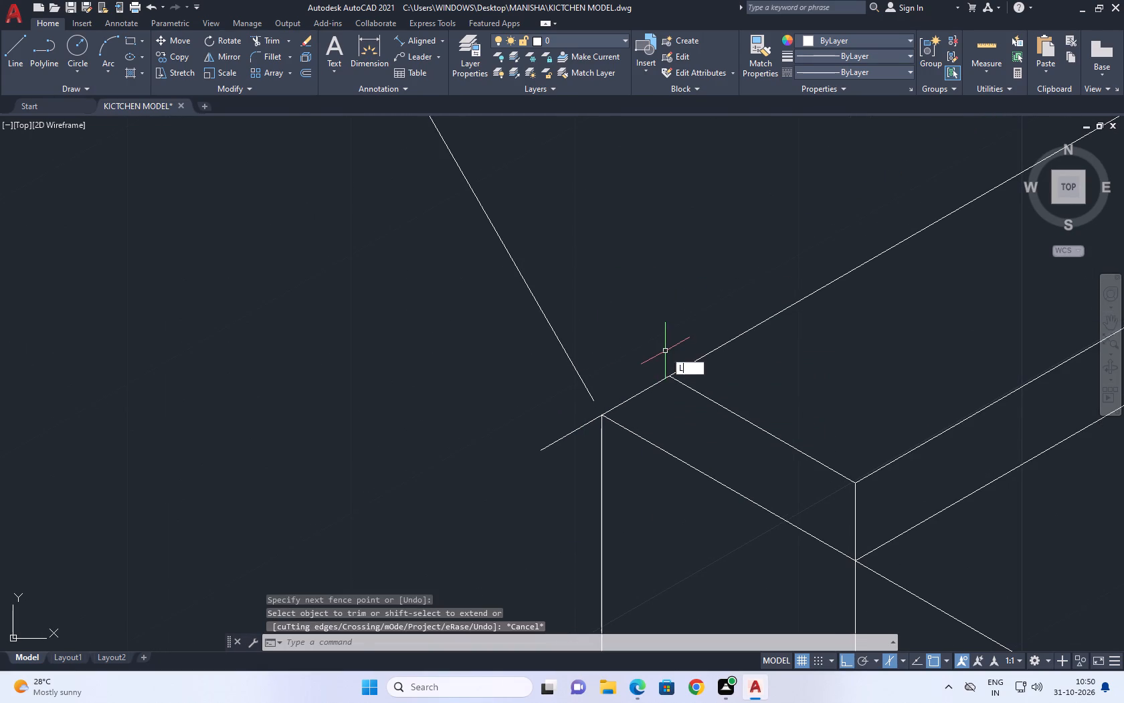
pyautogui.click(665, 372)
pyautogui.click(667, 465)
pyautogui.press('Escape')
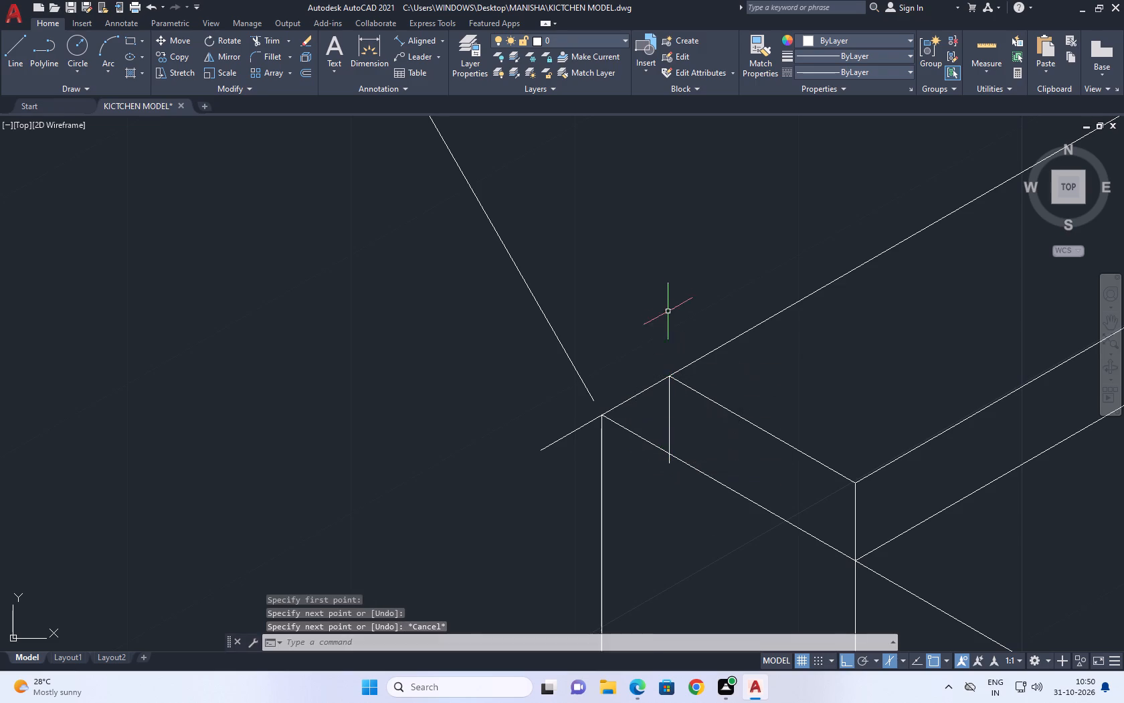
# Trim the adjoining wall's outer line where it projects past the new cabinet wall line at the back corner.
pyautogui.scroll(-4, 668, 304)
pyautogui.moveTo(684, 356); pyautogui.dragTo(343, 444, button='middle')
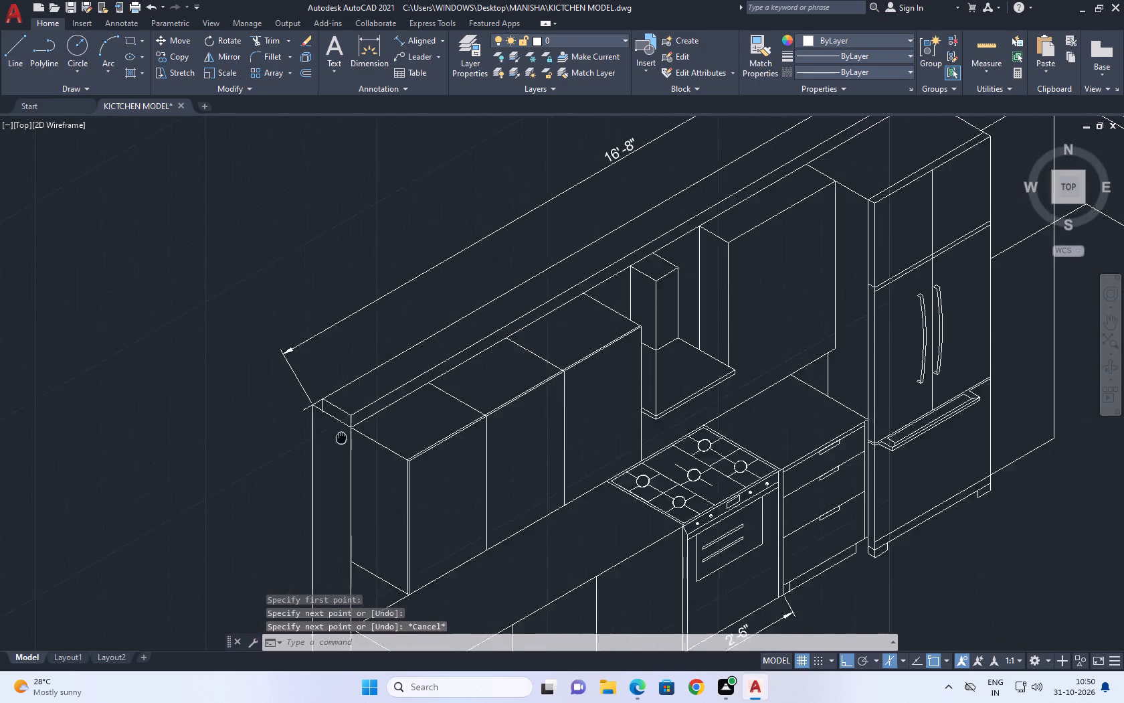
pyautogui.moveTo(343, 444); pyautogui.dragTo(371, 533, button='middle')
pyautogui.scroll(-1, 601, 424)
pyautogui.moveTo(862, 304); pyautogui.dragTo(827, 299, button='middle')
pyautogui.scroll(3, 846, 214)
pyautogui.press('t')
pyautogui.press('r')
pyautogui.press('space')
pyautogui.scroll(1, 807, 259)
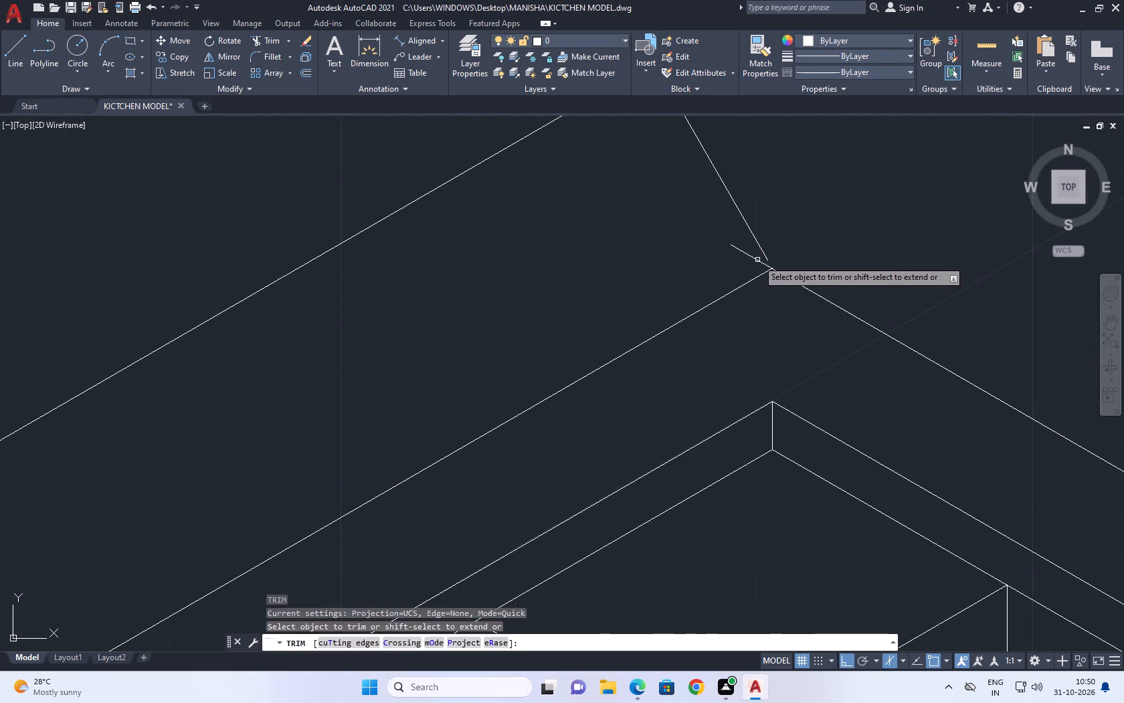
pyautogui.click(753, 258)
pyautogui.scroll(2, 780, 277)
pyautogui.press('Escape')
# Copy the upper cabinet's rear vertical edge at the open end 3" outward along the wall direction.
pyautogui.scroll(-7, 783, 275)
pyautogui.moveTo(747, 404); pyautogui.dragTo(782, 257, button='middle')
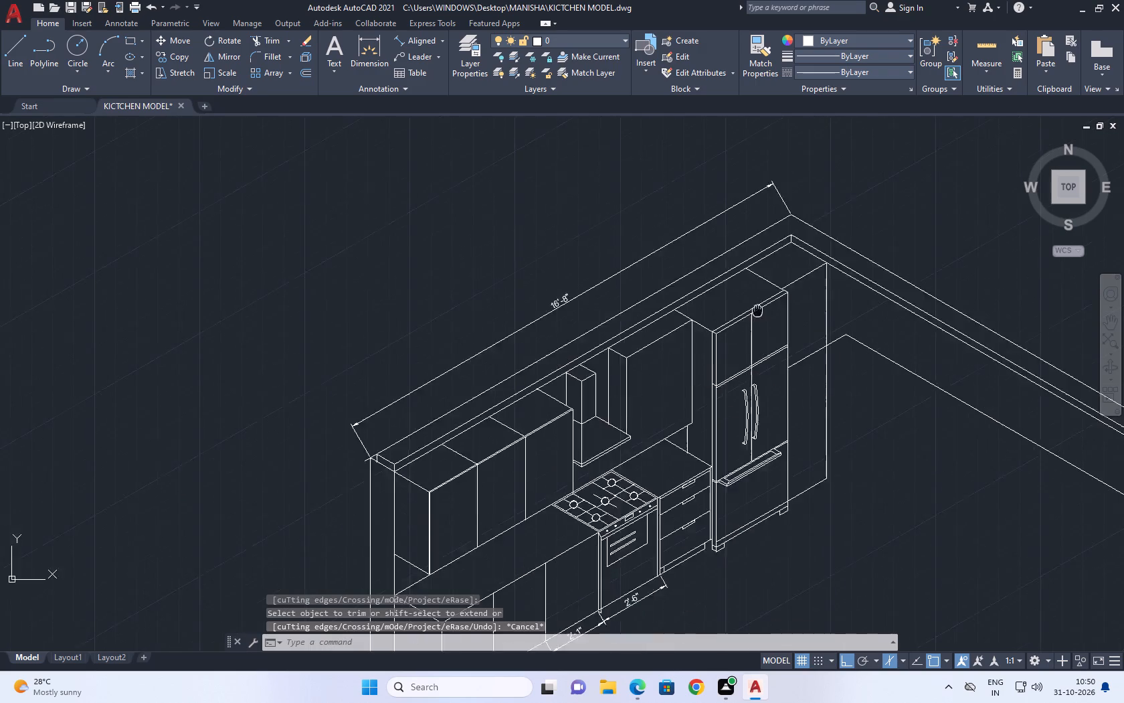
pyautogui.moveTo(782, 257); pyautogui.dragTo(802, 228, button='middle')
pyautogui.scroll(1, 415, 370)
pyautogui.moveTo(429, 362); pyautogui.dragTo(514, 287, button='middle')
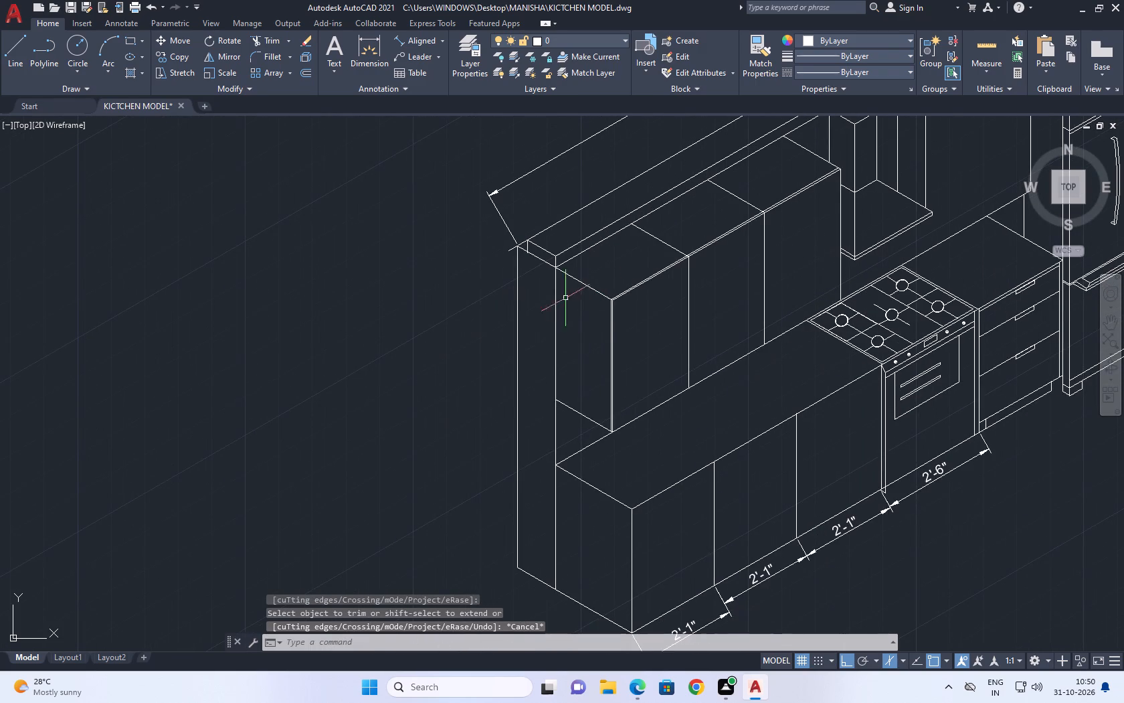
pyautogui.click(563, 297)
pyautogui.click(549, 304)
pyautogui.moveTo(559, 303); pyautogui.dragTo(579, 308, button='middle')
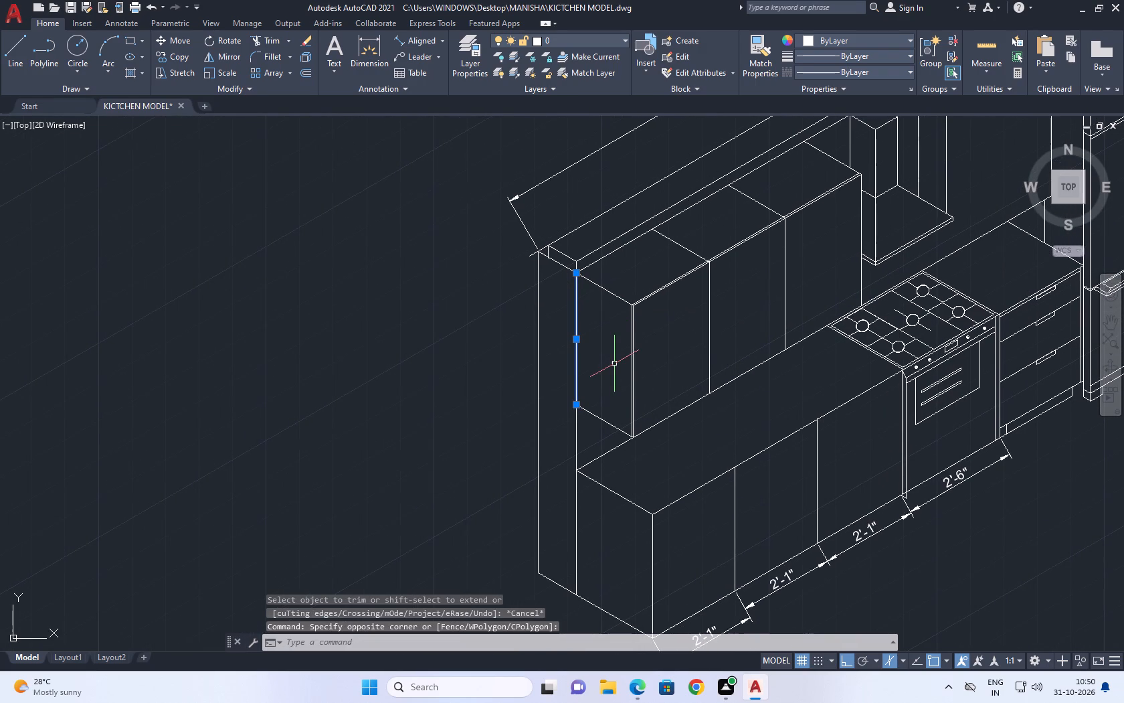
pyautogui.press('c')
pyautogui.press('o')
pyautogui.press('space')
pyautogui.scroll(2, 565, 269)
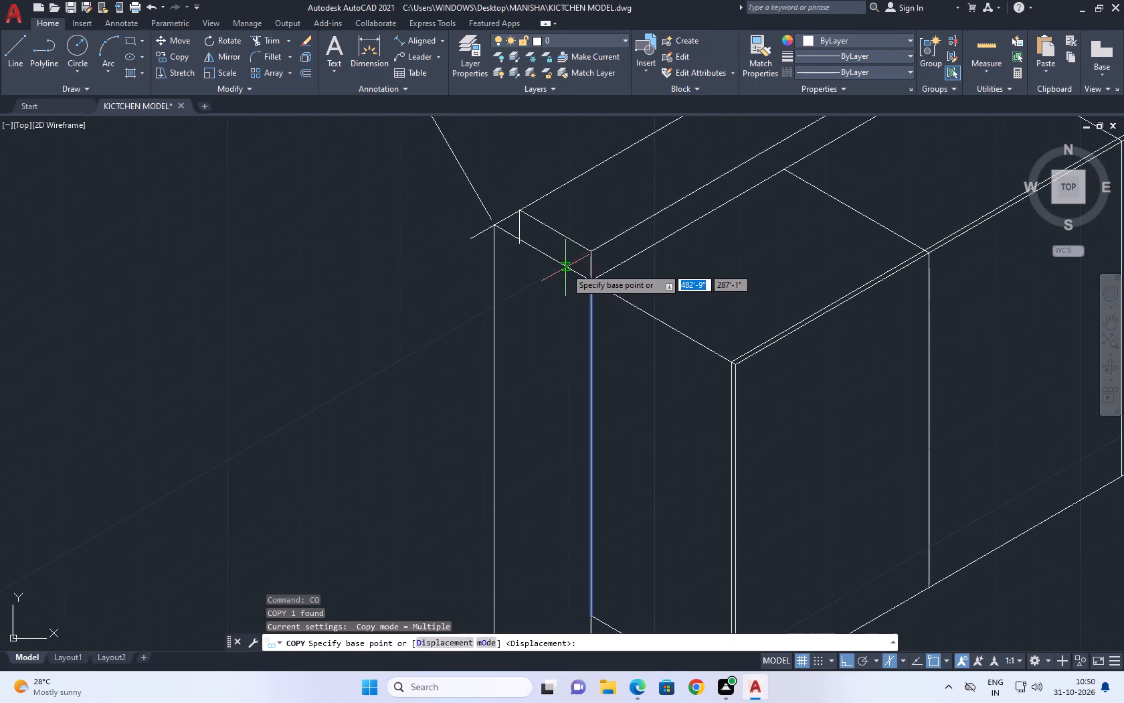
pyautogui.click(590, 285)
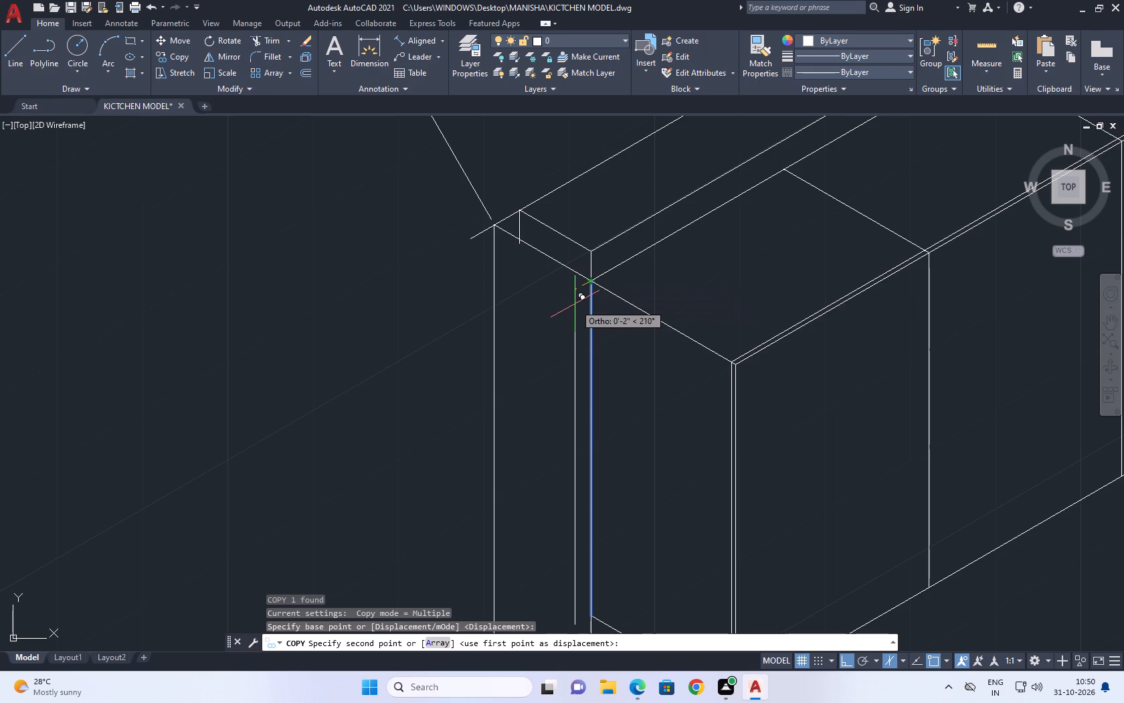
pyautogui.write('3')
pyautogui.press('space')
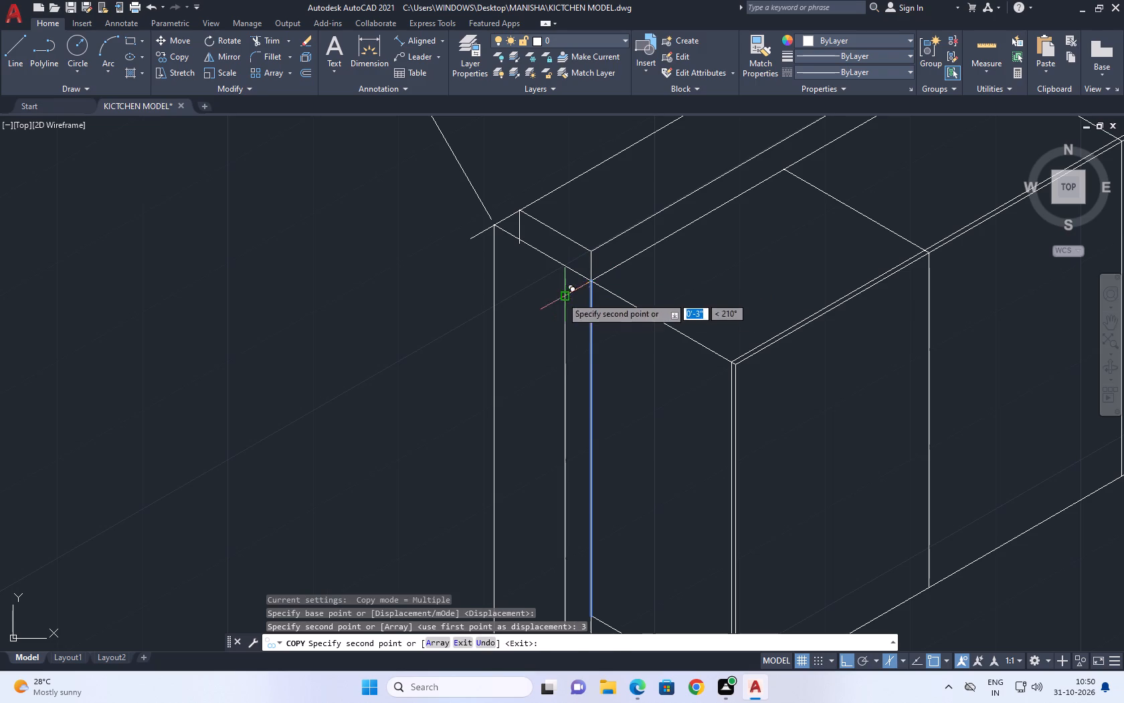
pyautogui.press('Escape')
# Copy the wall end's lower sloping edge outward to the top of the copied vertical edge.
pyautogui.moveTo(540, 270); pyautogui.dragTo(628, 310, button='middle')
pyautogui.click(646, 301)
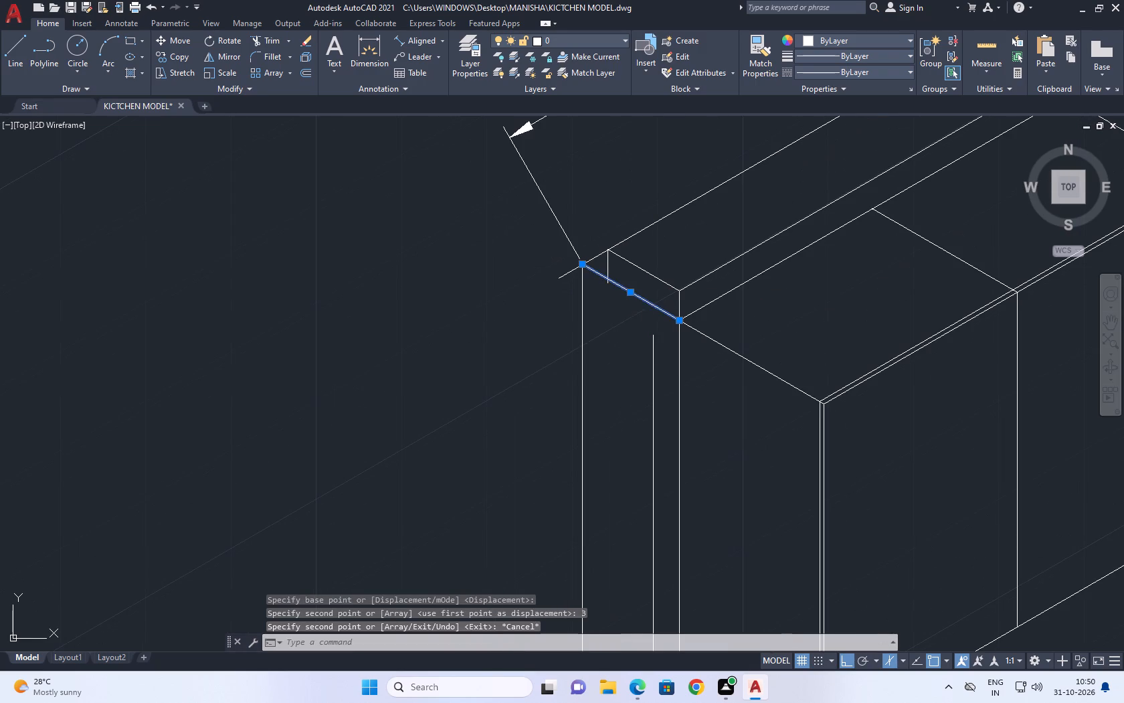
pyautogui.write('CO')
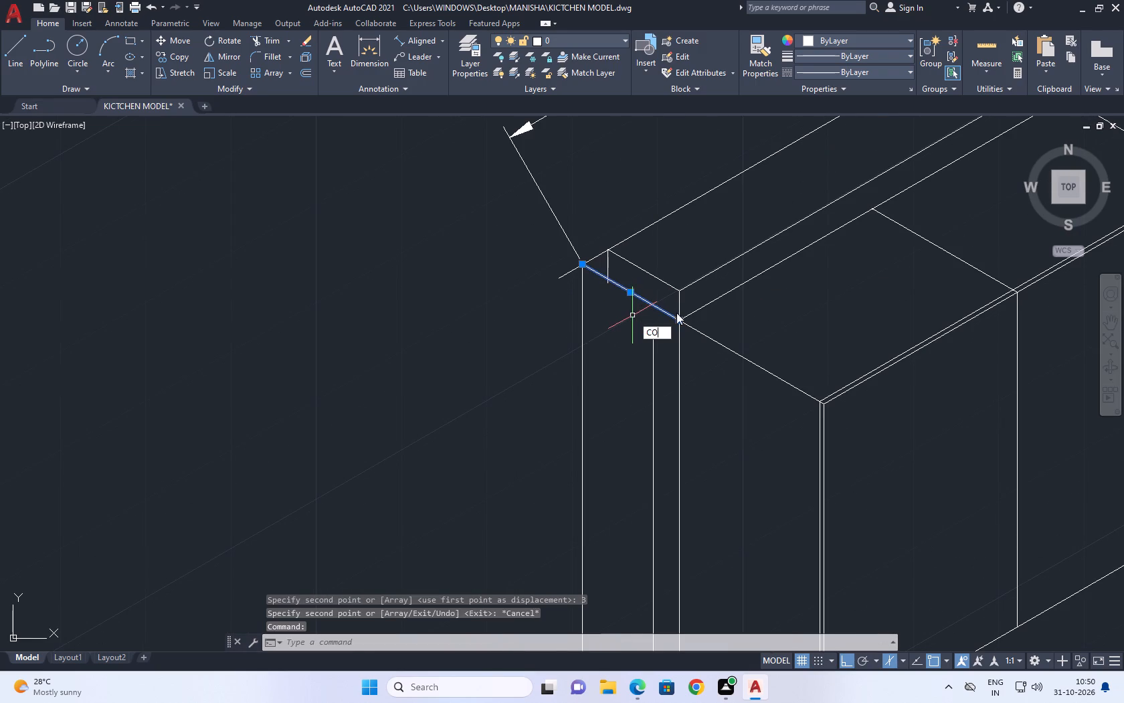
pyautogui.press('space')
pyautogui.click(673, 319)
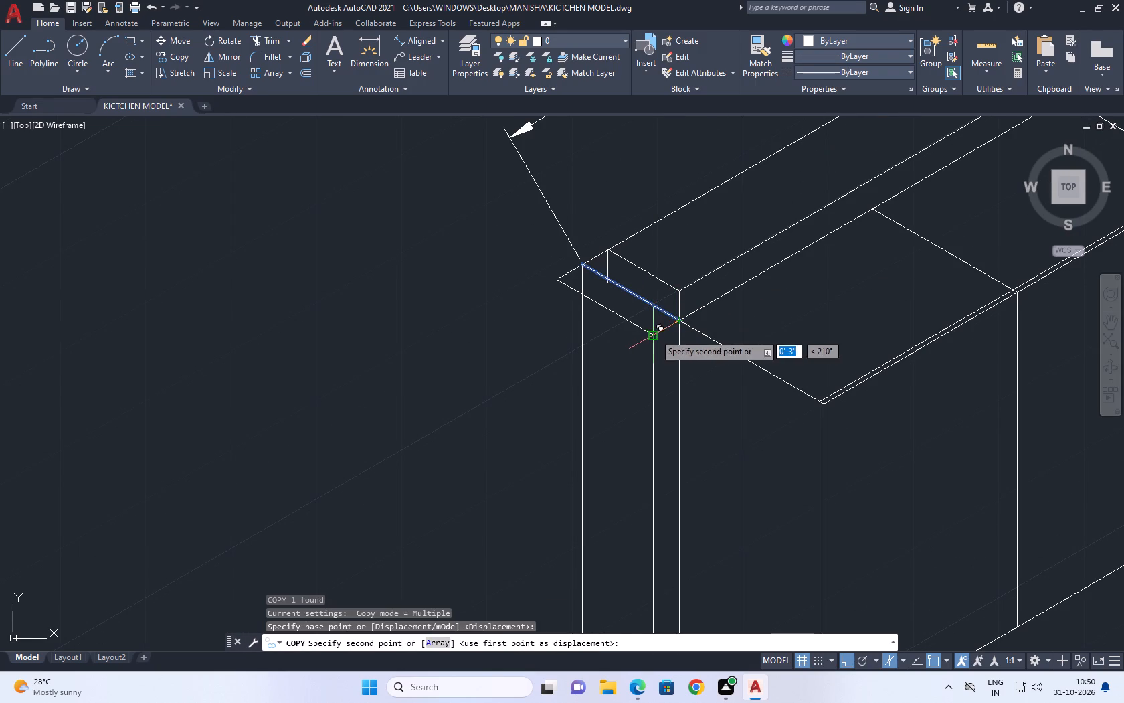
pyautogui.click(654, 334)
pyautogui.press('Escape')
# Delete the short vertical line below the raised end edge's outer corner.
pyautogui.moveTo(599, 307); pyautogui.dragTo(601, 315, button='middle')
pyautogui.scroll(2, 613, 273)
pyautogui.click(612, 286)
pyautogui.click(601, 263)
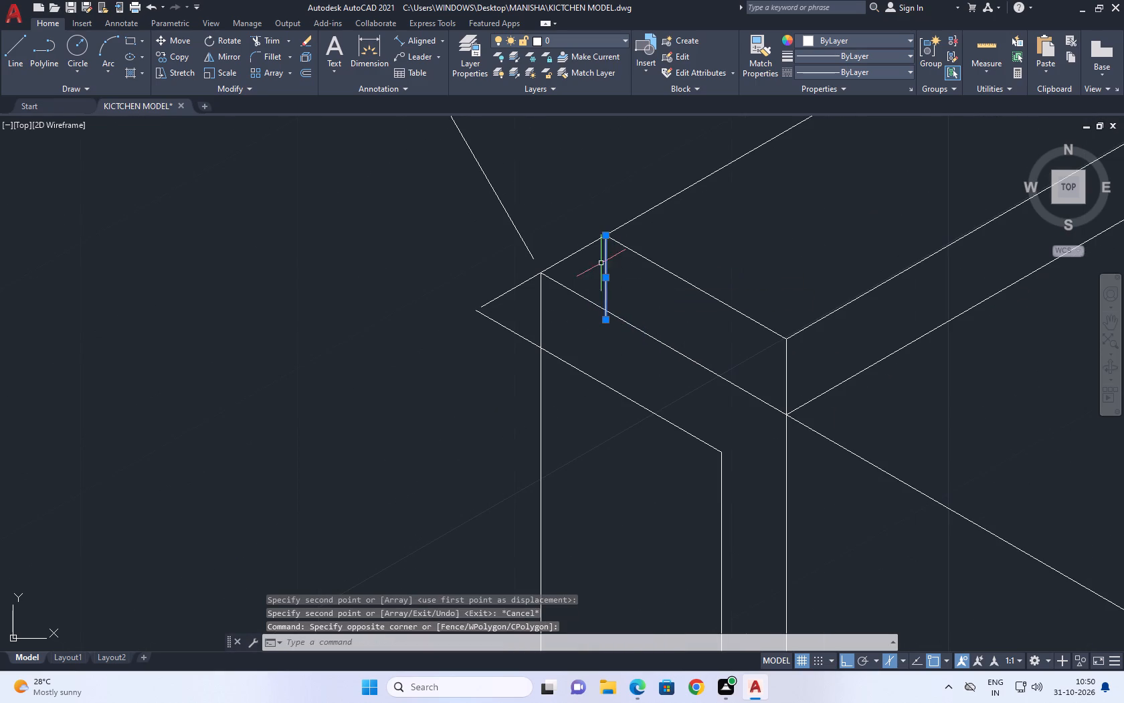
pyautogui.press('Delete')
# Delete the original lower sloping edge at the wall's open end.
pyautogui.click(686, 342)
pyautogui.click(663, 360)
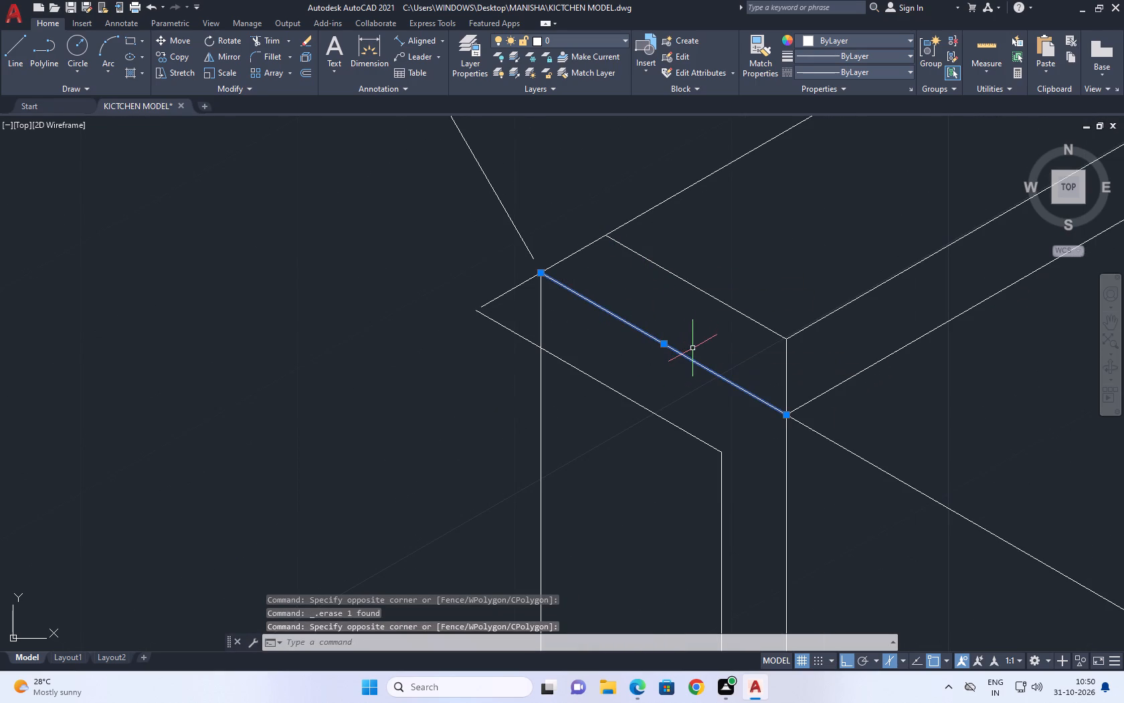
pyautogui.press('Delete')
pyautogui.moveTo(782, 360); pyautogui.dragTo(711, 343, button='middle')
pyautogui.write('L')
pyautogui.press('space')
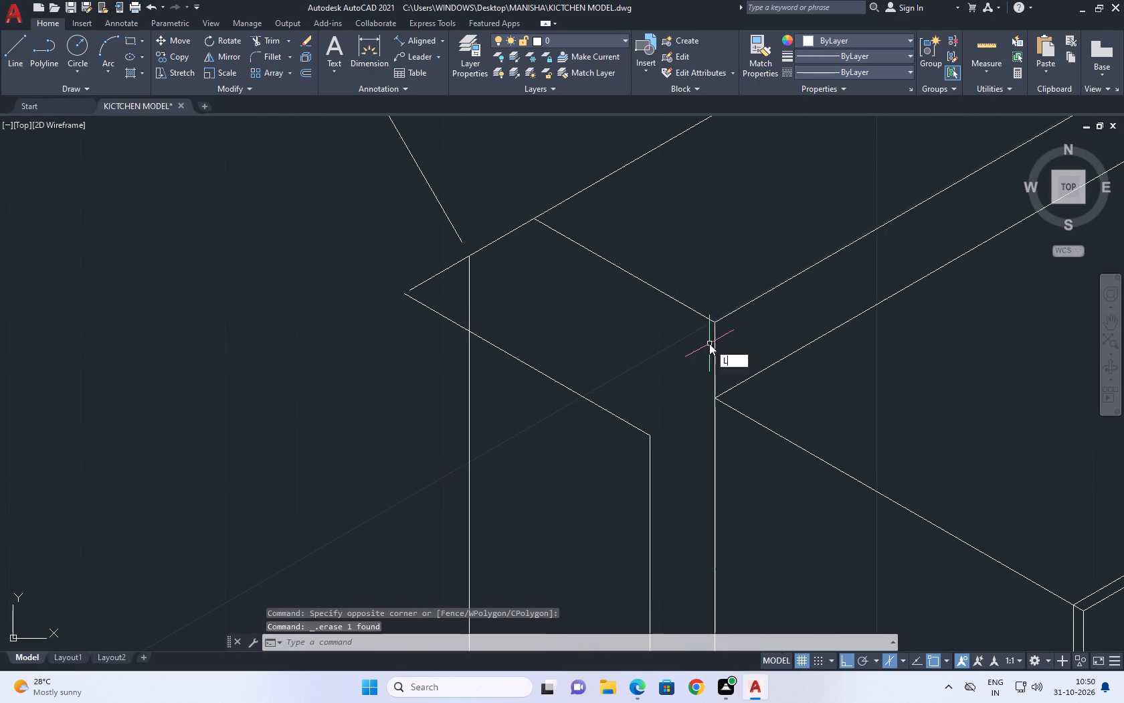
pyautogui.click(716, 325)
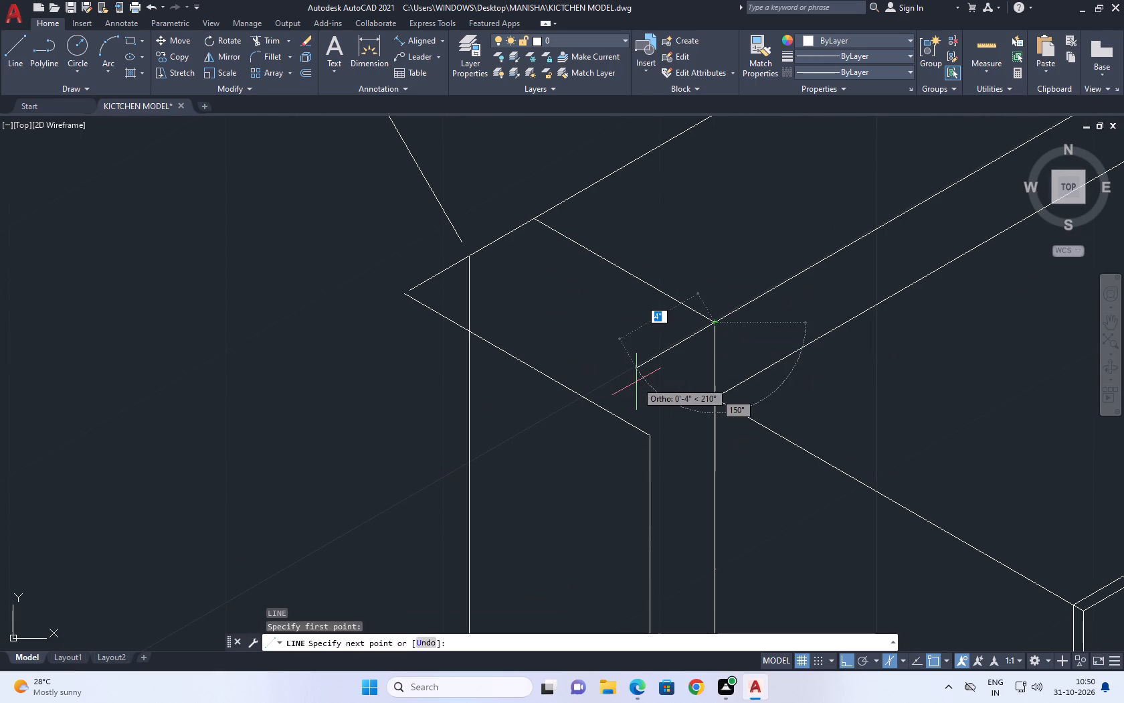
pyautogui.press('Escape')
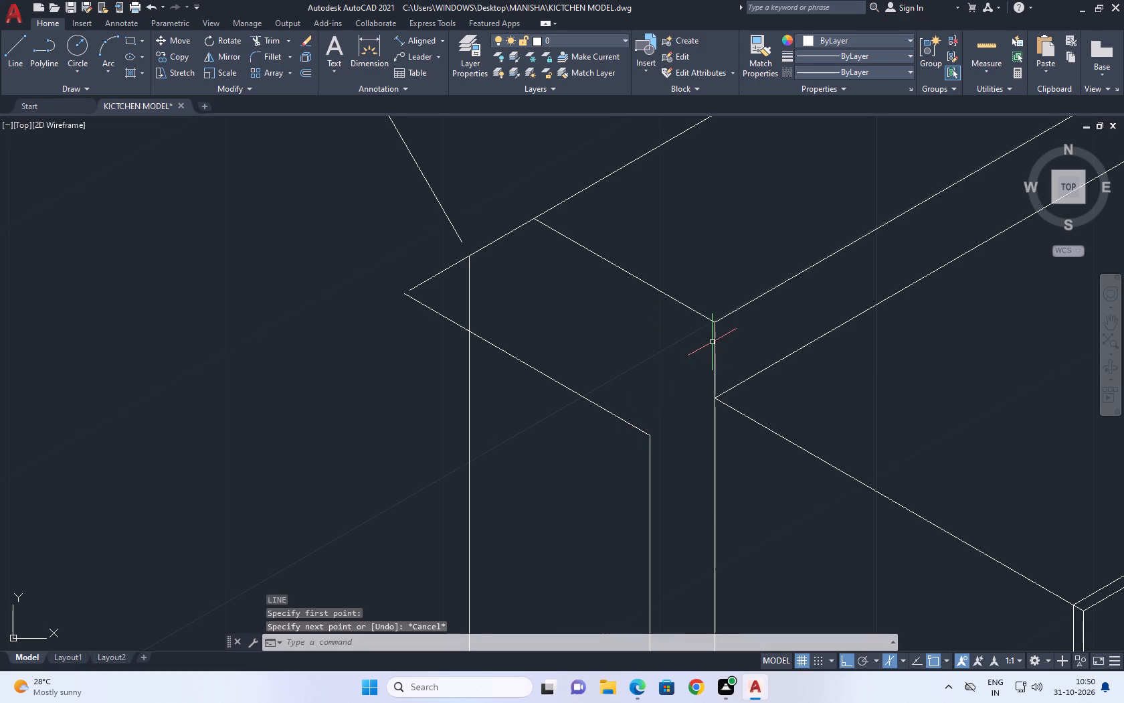
# Draw a 3" line outward from the raised edge's inner corner at the open end, following the wall direction.
pyautogui.press('space')
pyautogui.click(717, 323)
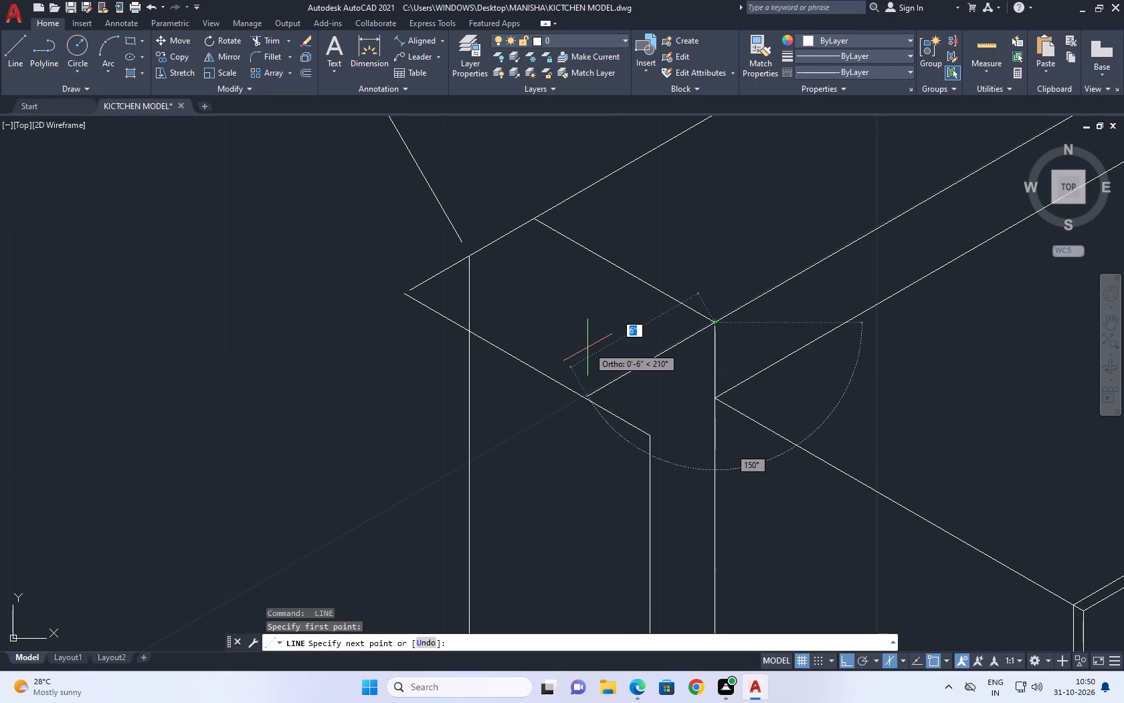
pyautogui.write('3')
pyautogui.press('space')
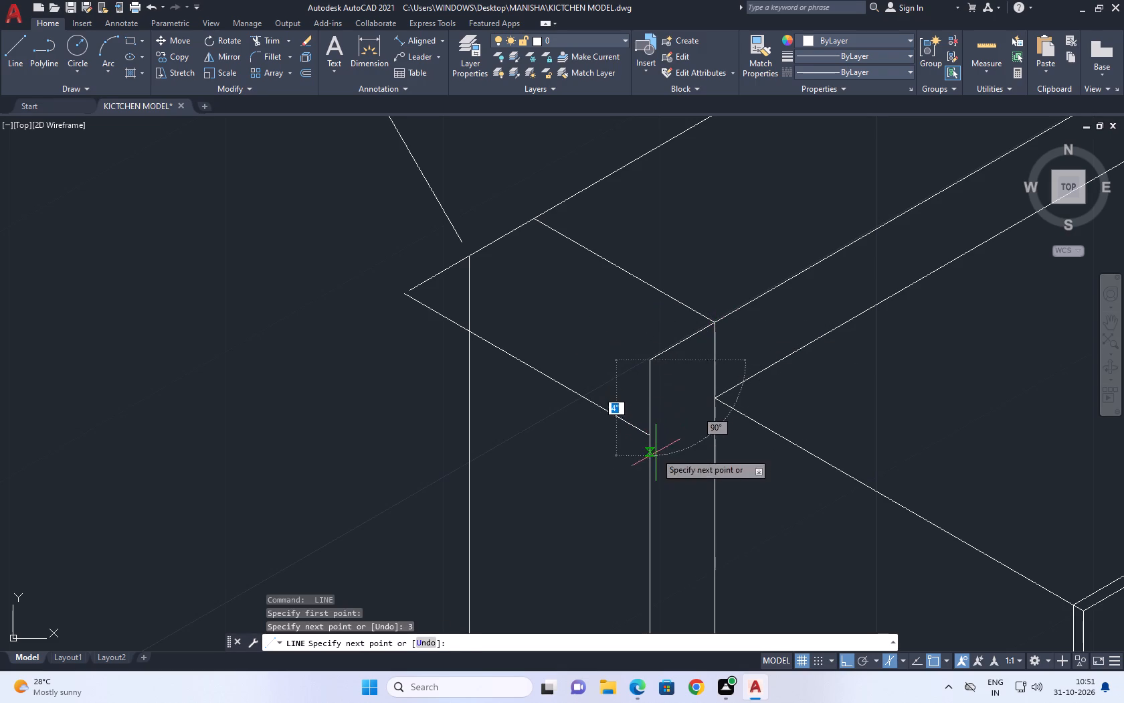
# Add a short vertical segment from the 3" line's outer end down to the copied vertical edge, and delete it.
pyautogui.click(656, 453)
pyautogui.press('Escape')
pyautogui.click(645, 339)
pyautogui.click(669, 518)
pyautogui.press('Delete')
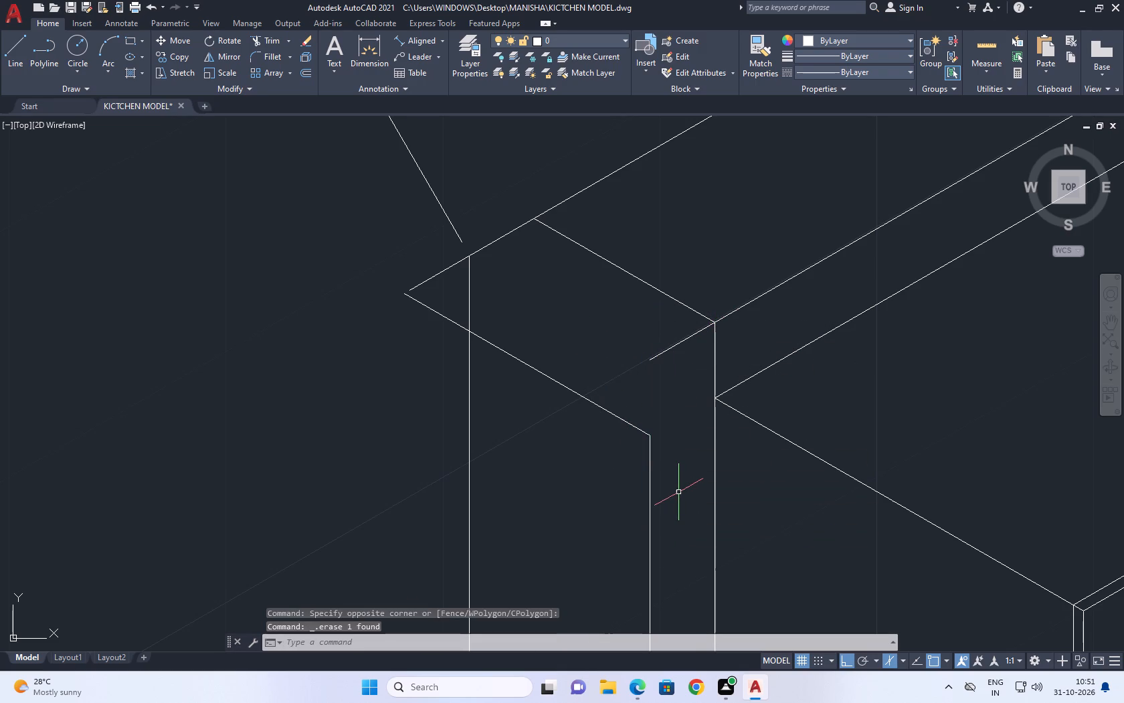
# Fillet the copied vertical edge and the 3" line so they meet in a sharp corner.
pyautogui.press('f')
pyautogui.press('space')
pyautogui.click(648, 446)
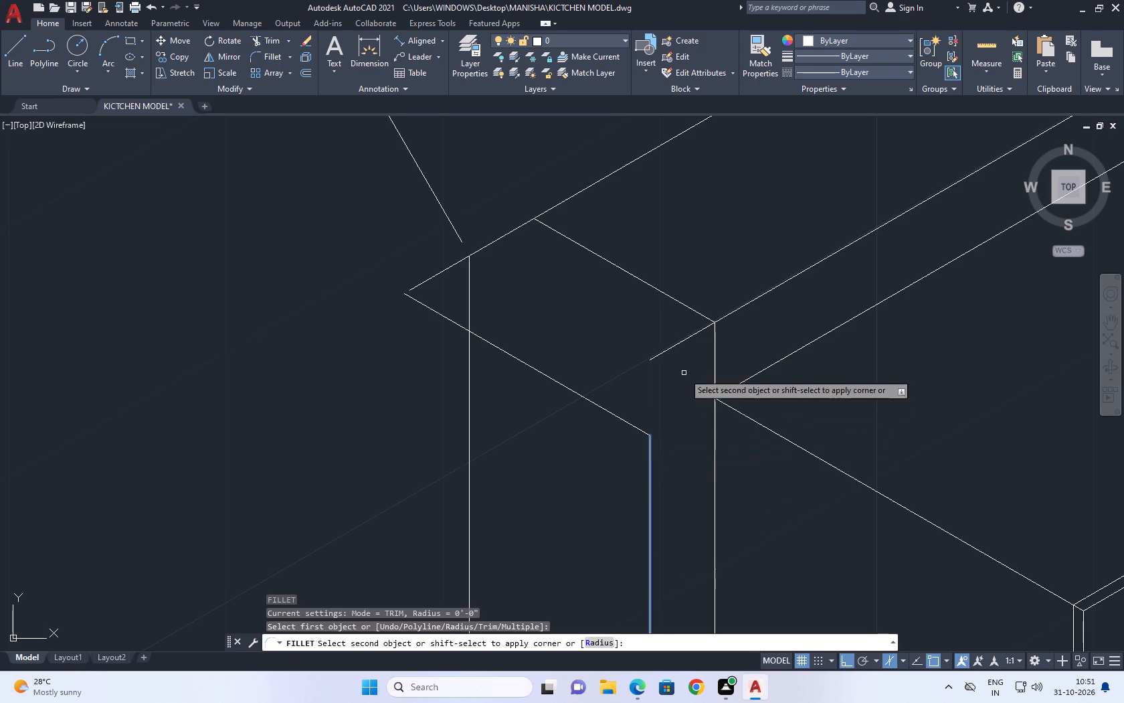
pyautogui.click(674, 347)
pyautogui.scroll(-2, 684, 353)
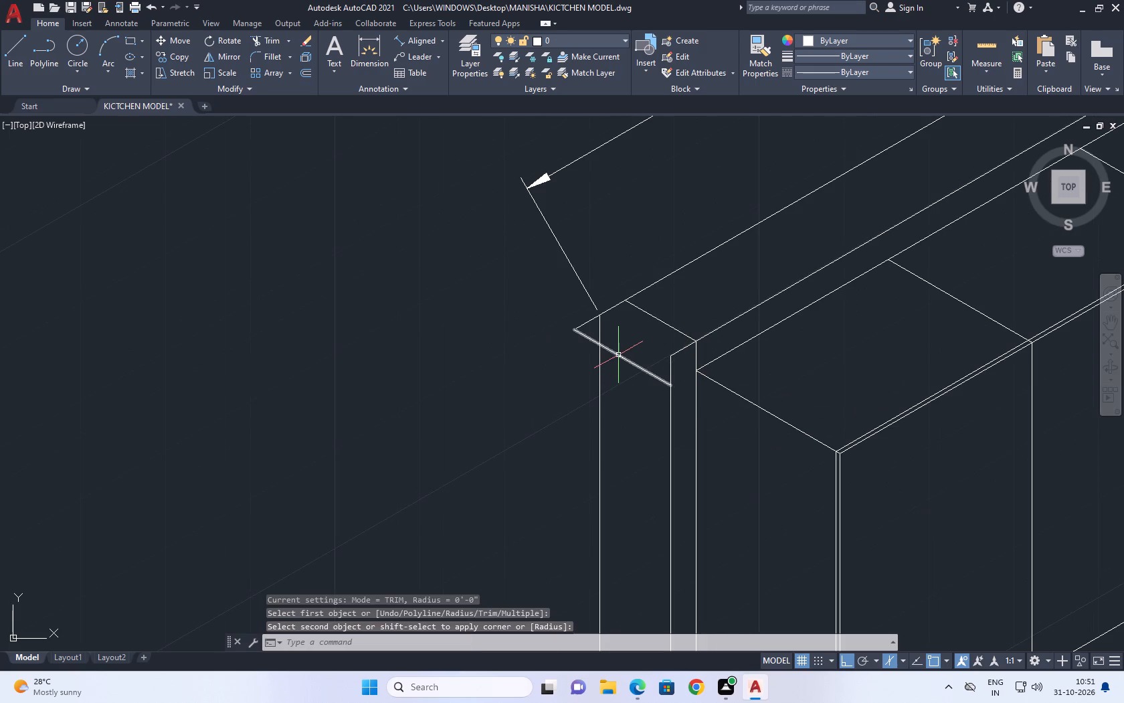
# Move the lower sloping line at the wall's open end up so its inner end meets the 3" line's corner.
pyautogui.click(618, 355)
pyautogui.moveTo(631, 344); pyautogui.dragTo(605, 390, button='middle')
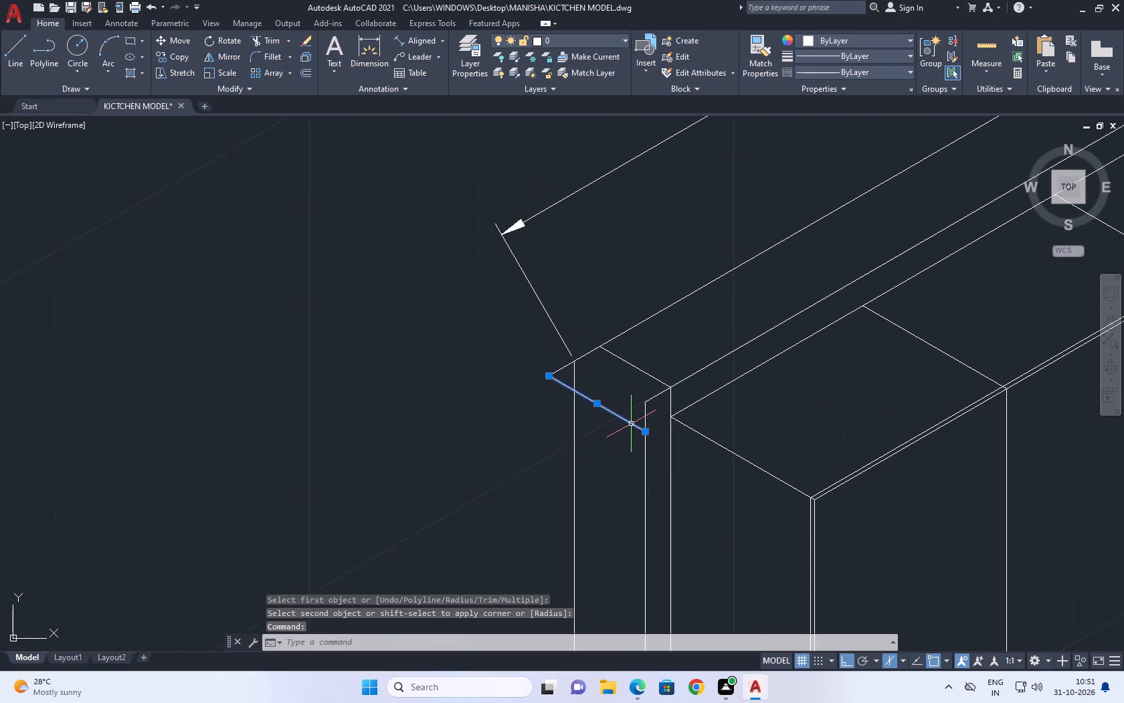
pyautogui.press('m')
pyautogui.press('space')
pyautogui.moveTo(648, 433); pyautogui.dragTo(648, 426)
pyautogui.click(645, 404)
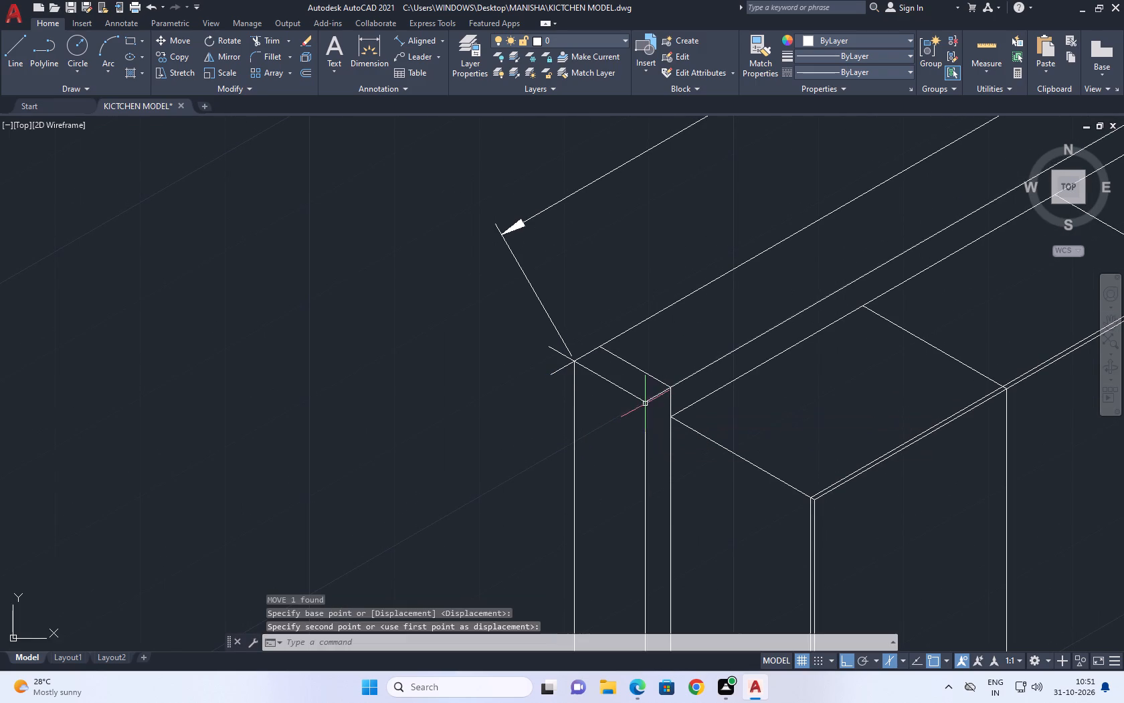
pyautogui.press('Escape')
# Trim the two short line ends that overhang past the outer vertical edge at the wall's top corner.
pyautogui.moveTo(581, 390); pyautogui.dragTo(588, 417, button='middle')
pyautogui.write('TR')
pyautogui.press('space')
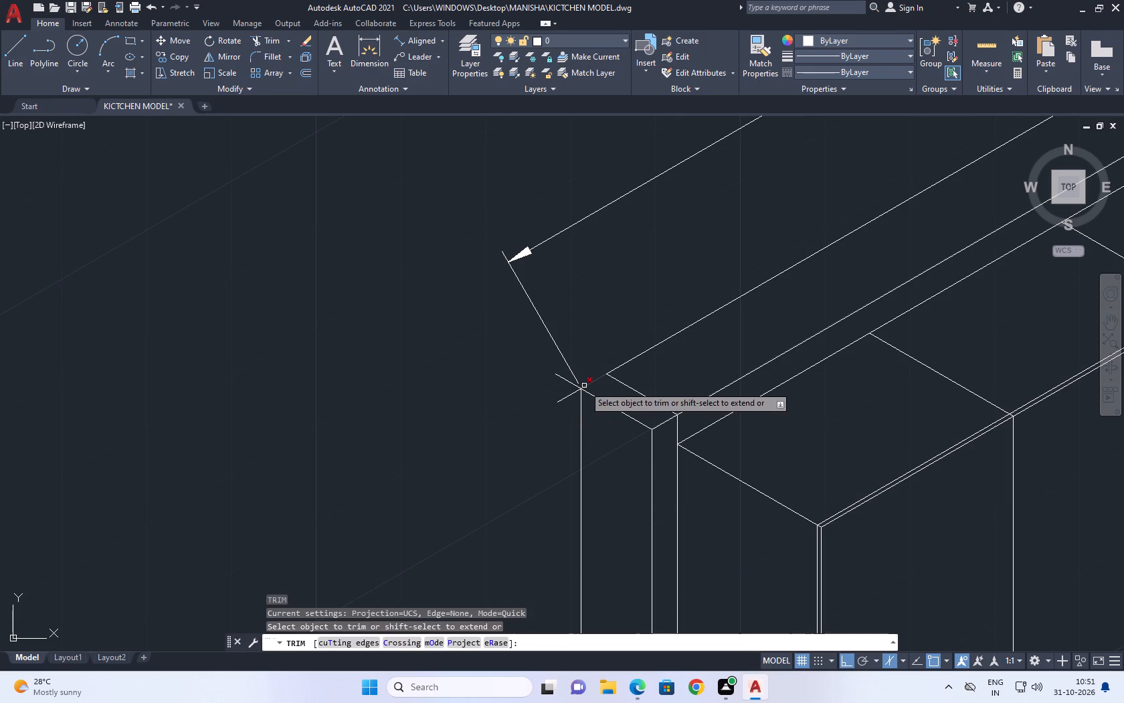
pyautogui.scroll(2, 575, 384)
pyautogui.click(561, 365)
pyautogui.click(559, 458)
pyautogui.scroll(-6, 596, 410)
pyautogui.press('Escape')
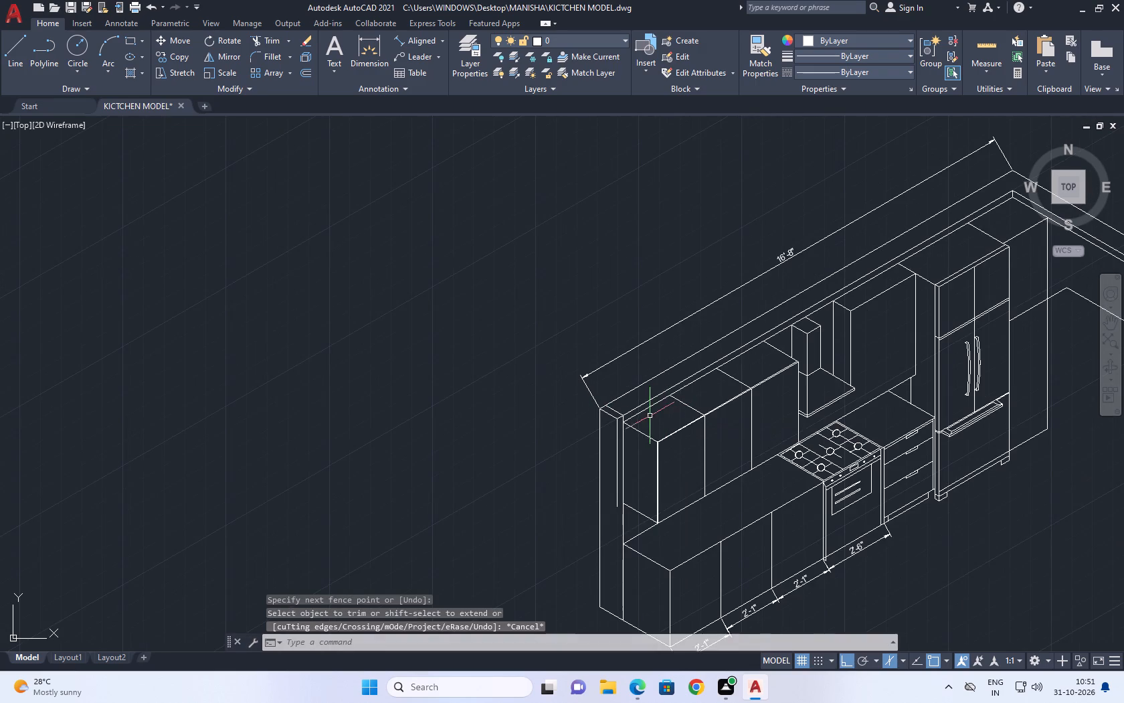
# Extend the copied vertical edge at the wall's open end down to the sloping base line.
pyautogui.moveTo(654, 400); pyautogui.dragTo(567, 387, button='middle')
pyautogui.moveTo(538, 449); pyautogui.dragTo(579, 278, button='middle')
pyautogui.moveTo(570, 301); pyautogui.dragTo(569, 301, button='middle')
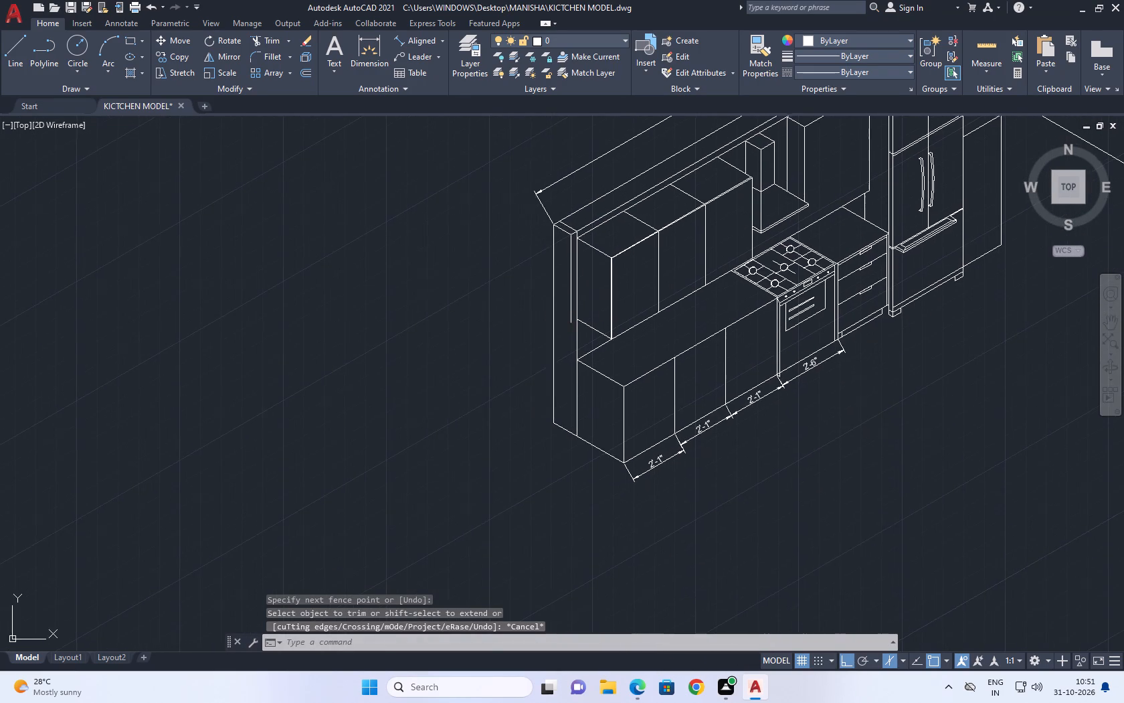
pyautogui.moveTo(569, 301); pyautogui.dragTo(599, 425, button='middle')
pyautogui.scroll(-1, 577, 491)
pyautogui.moveTo(681, 482); pyautogui.dragTo(675, 431, button='middle')
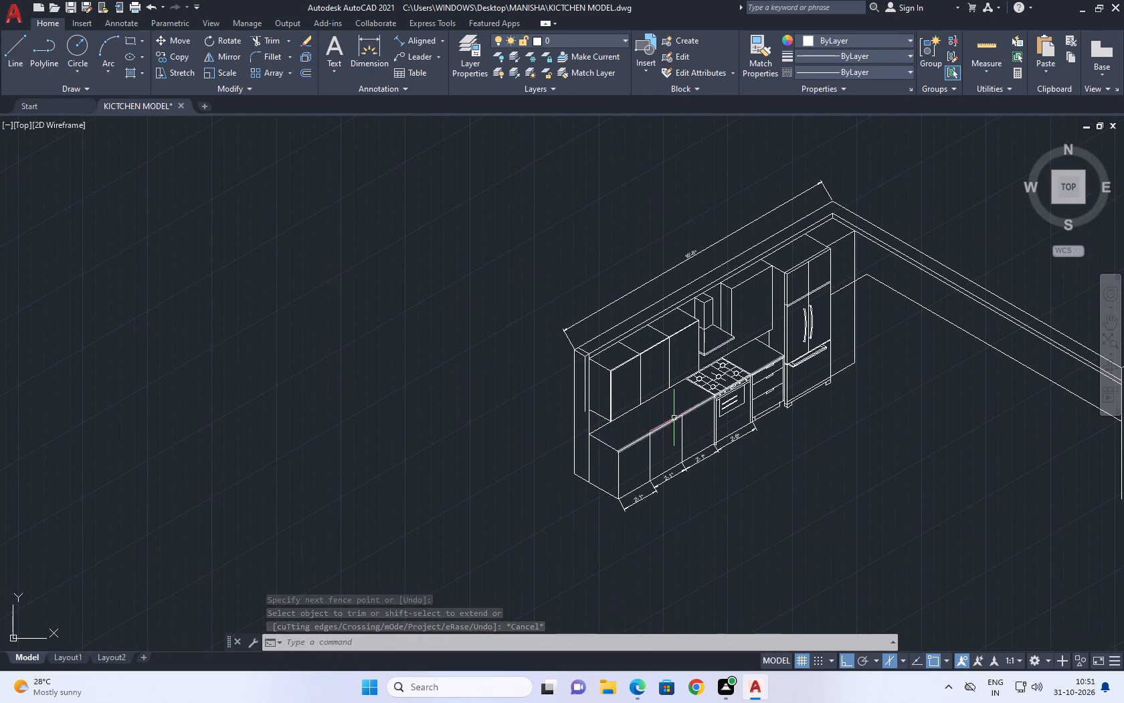
pyautogui.press('e')
pyautogui.press('x')
pyautogui.press('space')
pyautogui.scroll(2, 567, 465)
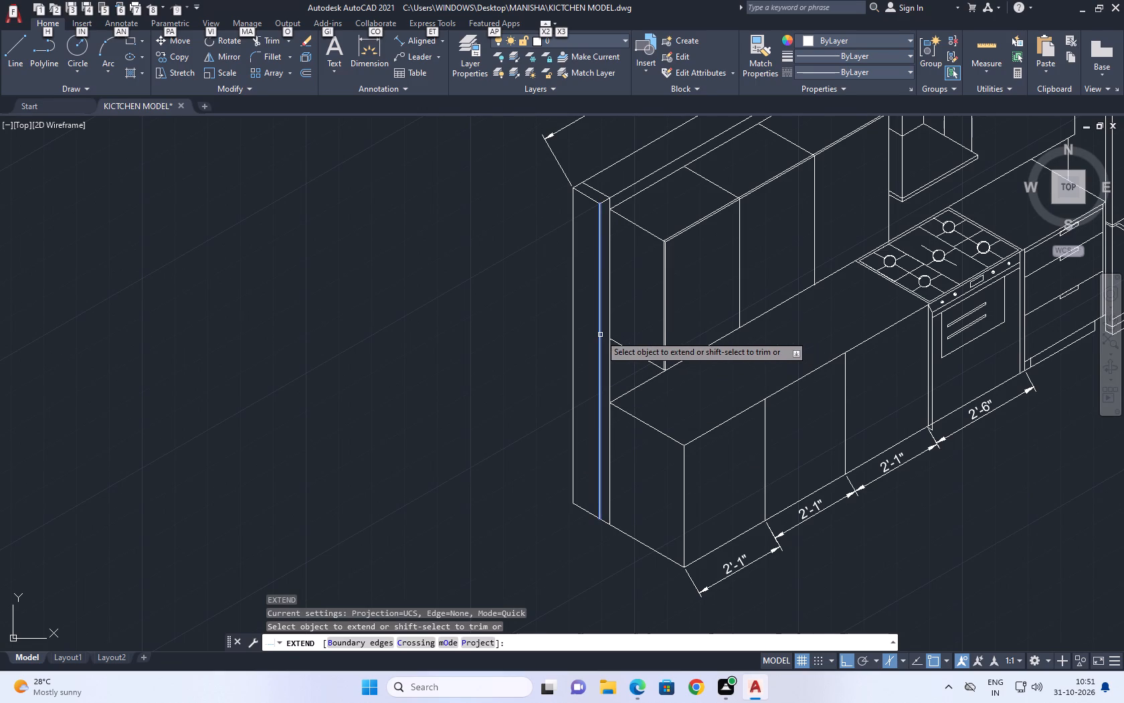
pyautogui.click(600, 335)
pyautogui.moveTo(597, 303); pyautogui.dragTo(607, 308, button='middle')
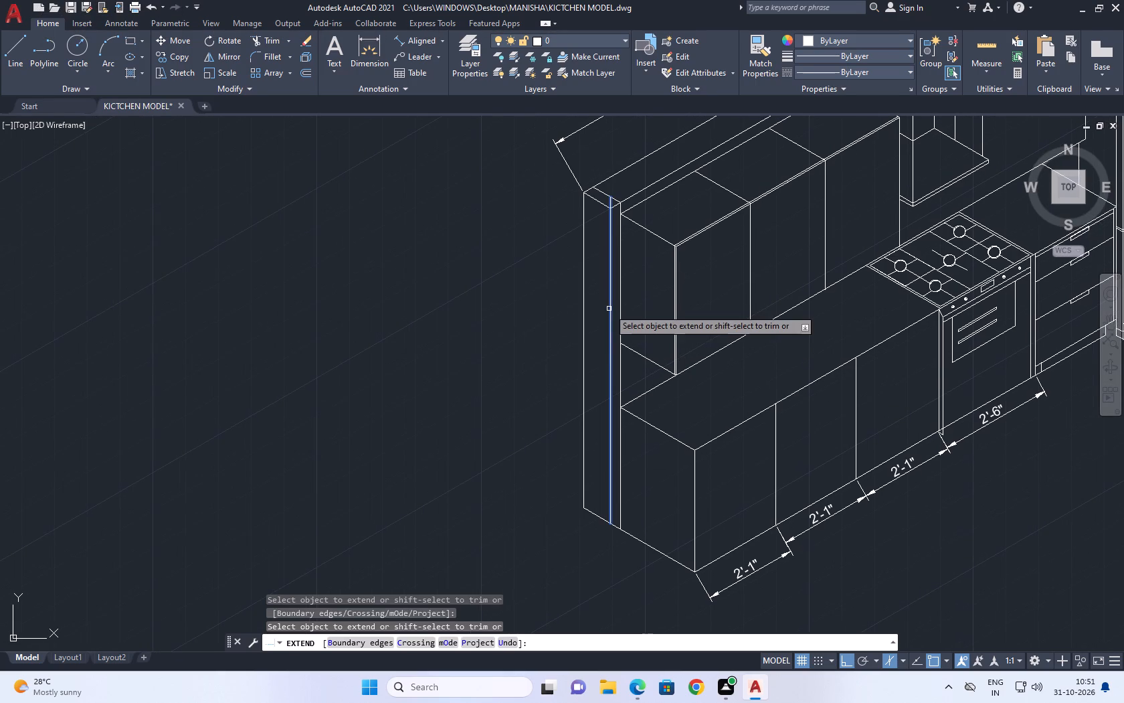
pyautogui.press('Escape')
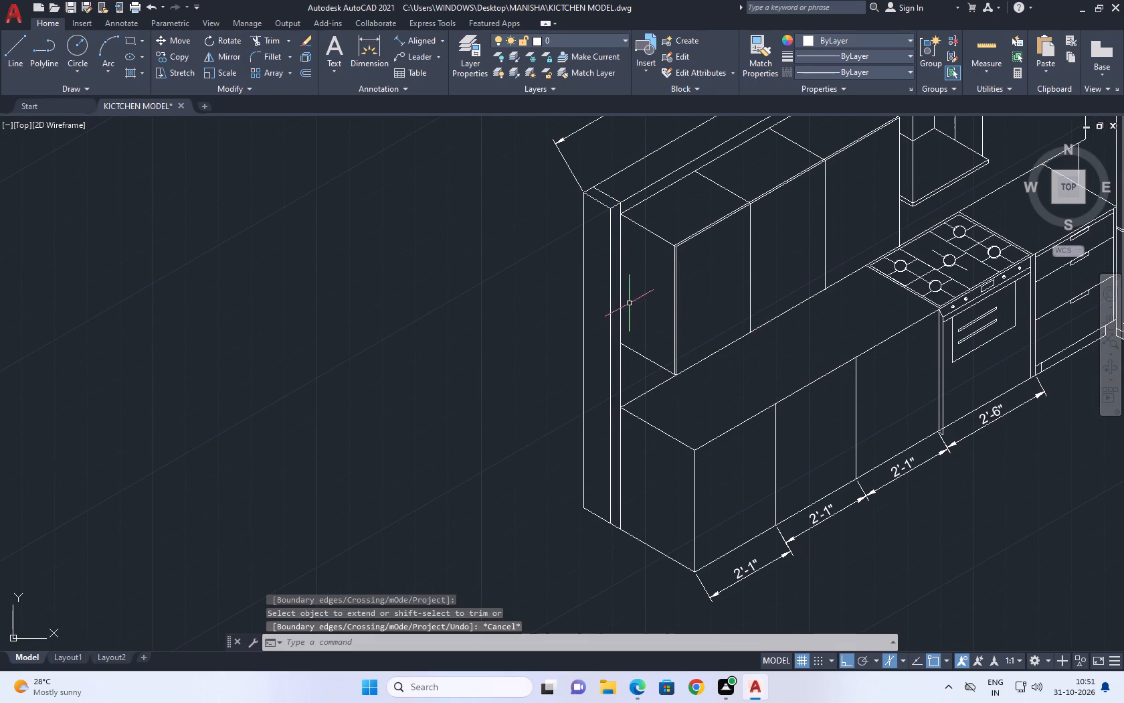
# Draw a short line from the foot of the extended vertical edge past the cabinet edge, following the wall direction.
pyautogui.scroll(1, 624, 522)
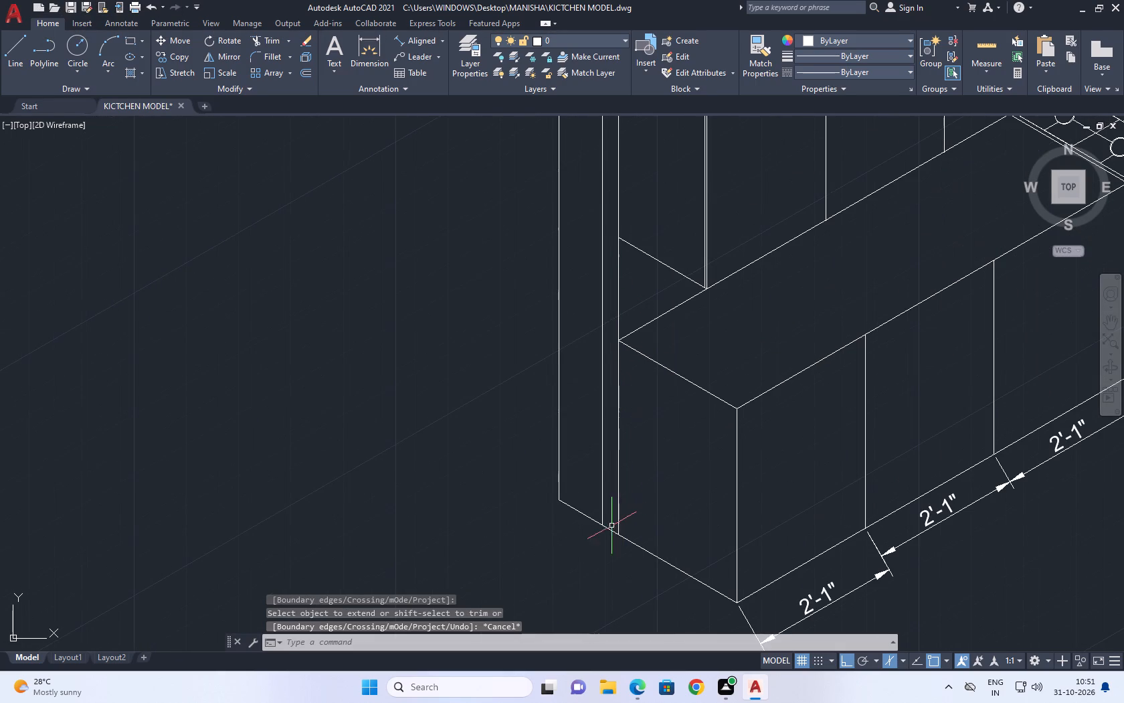
pyautogui.press('l')
pyautogui.press('space')
pyautogui.click(600, 524)
pyautogui.click(647, 516)
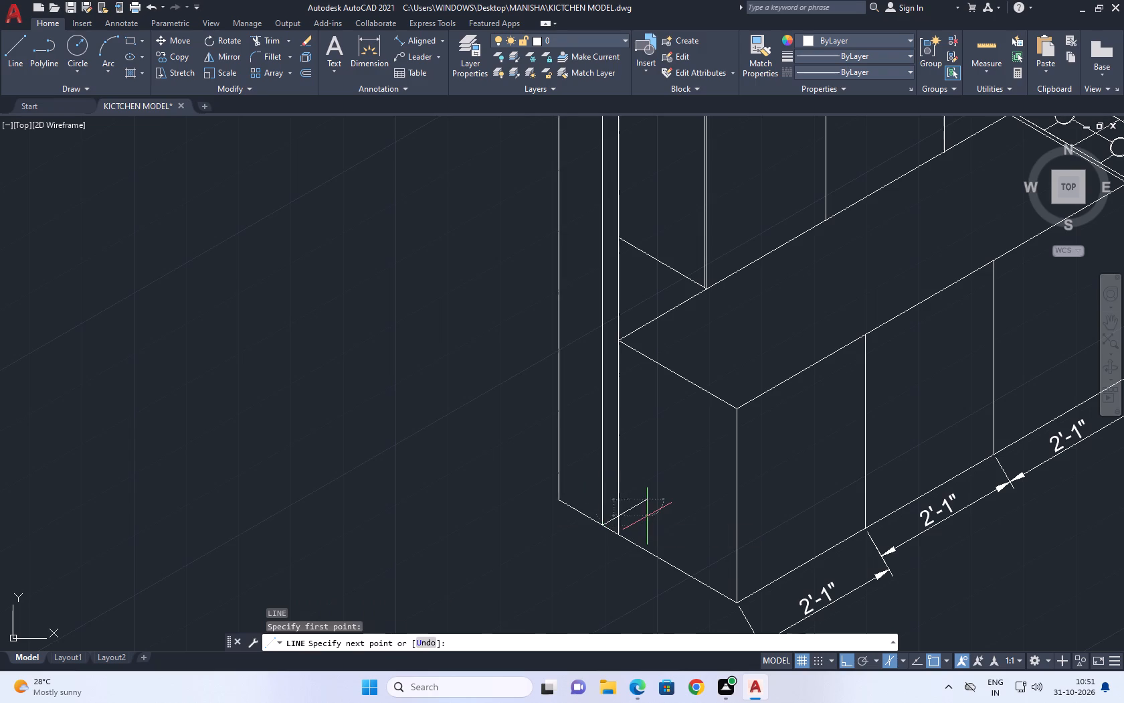
pyautogui.press('Escape')
# Trim the base line between the vertical edge and the cabinet, and the short line's excess beyond the cabinet edge.
pyautogui.moveTo(620, 519); pyautogui.dragTo(624, 526, button='middle')
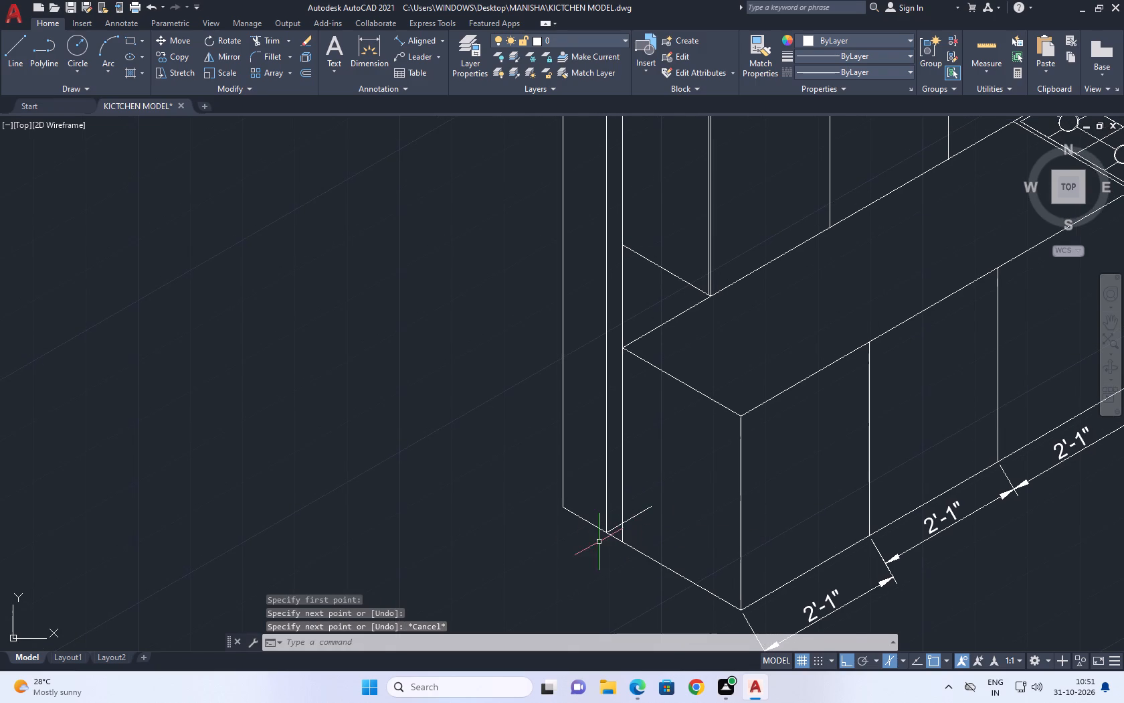
pyautogui.scroll(1, 601, 542)
pyautogui.middleClick(601, 542)
pyautogui.write('TR')
pyautogui.press('space')
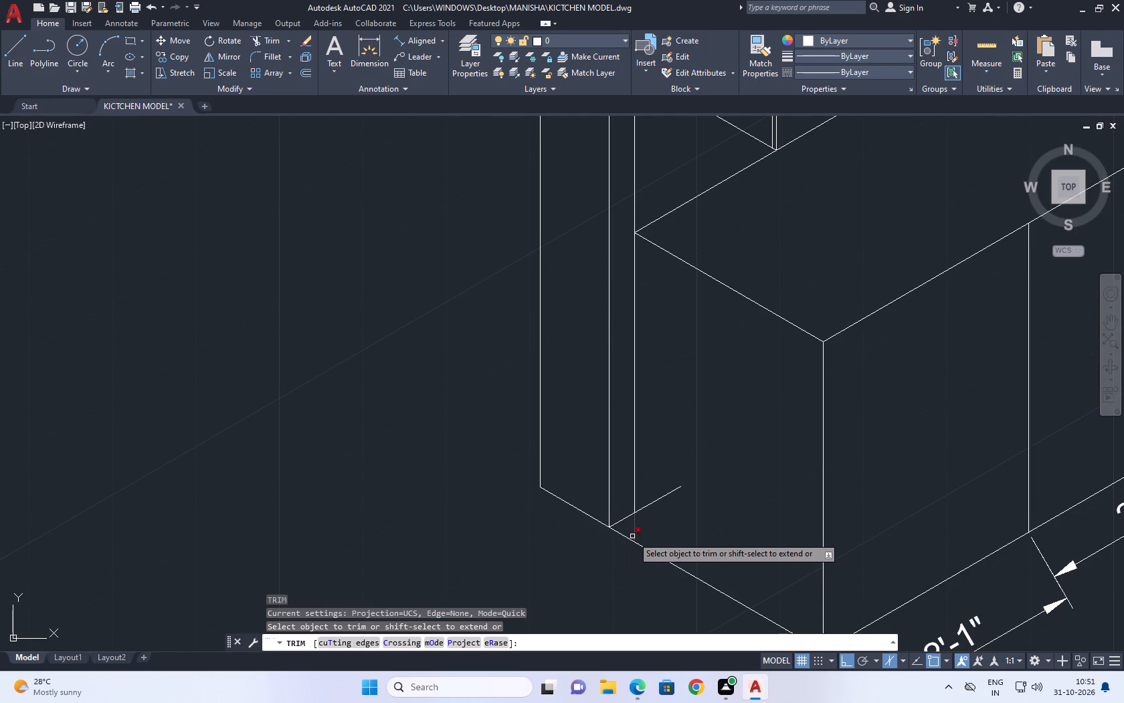
pyautogui.click(627, 534)
pyautogui.click(607, 551)
pyautogui.click(652, 510)
pyautogui.click(653, 475)
pyautogui.scroll(-2, 625, 530)
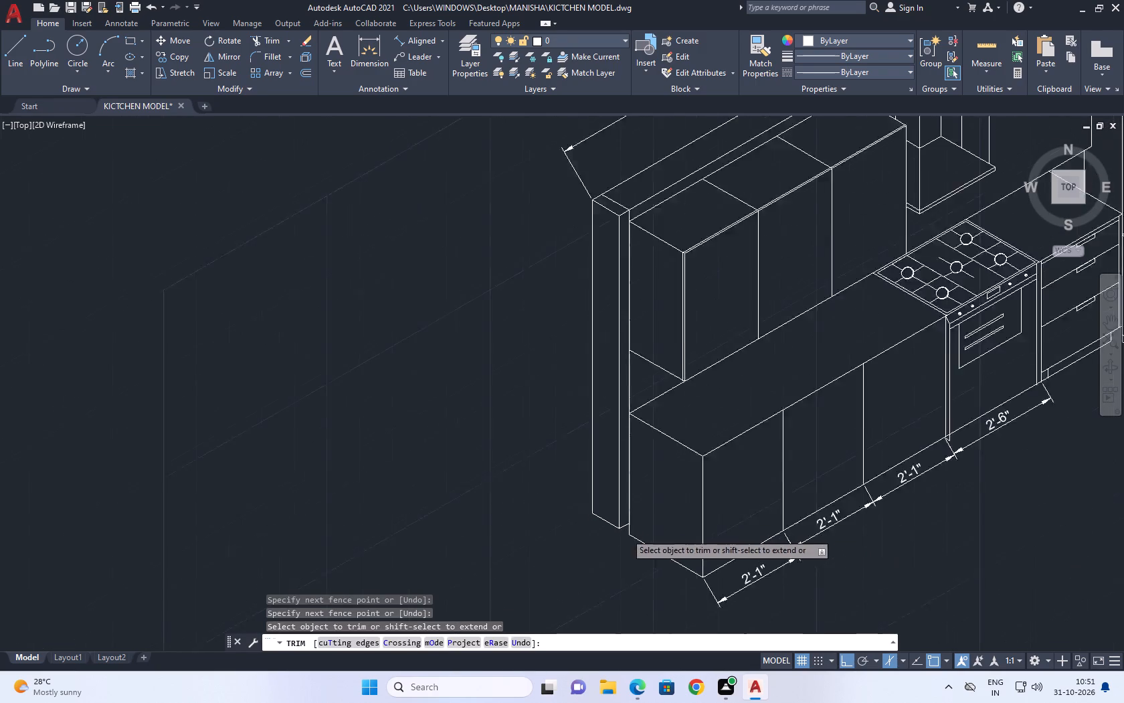
pyautogui.scroll(-1, 627, 534)
pyautogui.press('Escape')
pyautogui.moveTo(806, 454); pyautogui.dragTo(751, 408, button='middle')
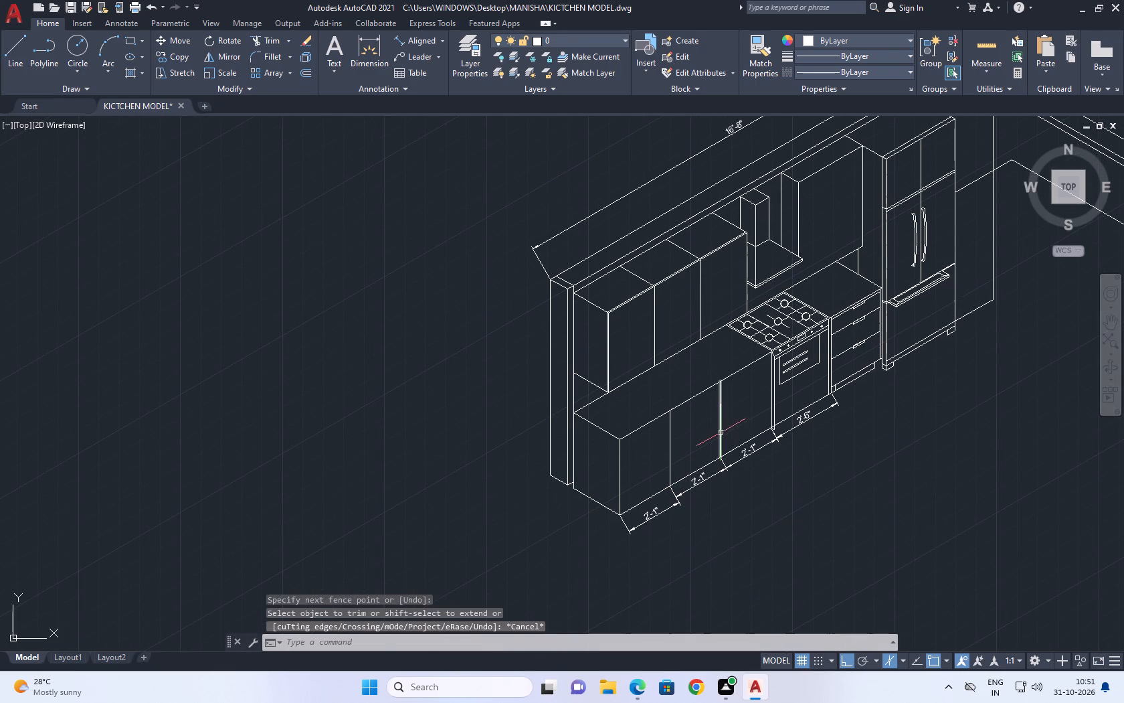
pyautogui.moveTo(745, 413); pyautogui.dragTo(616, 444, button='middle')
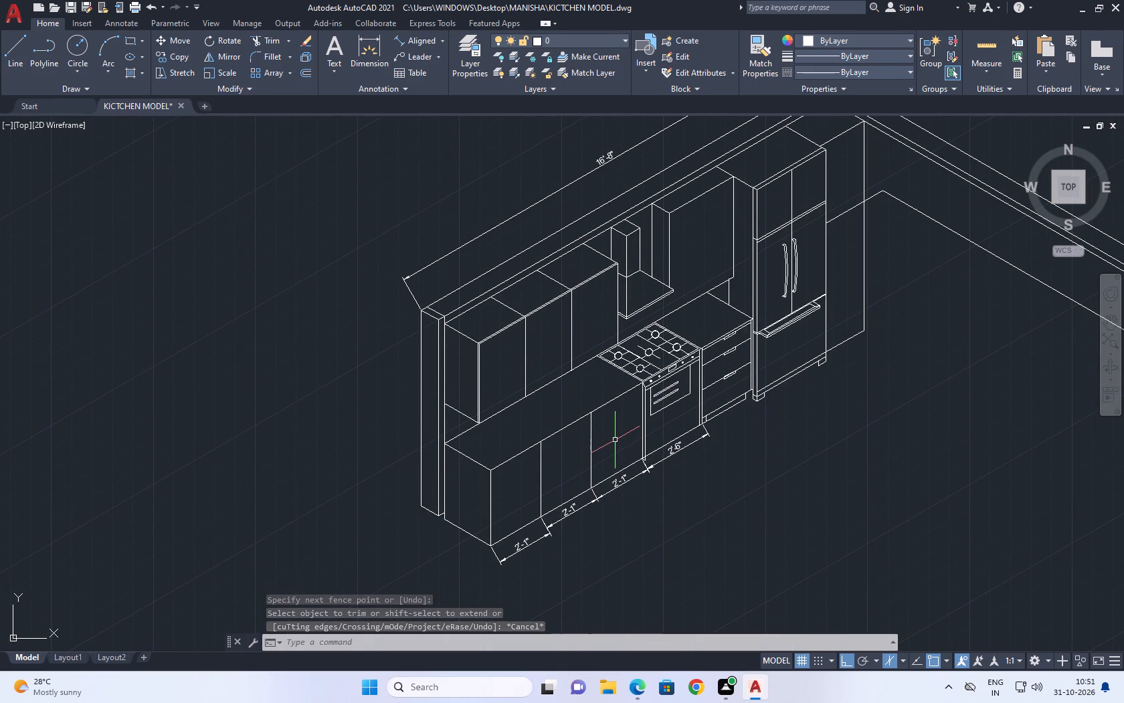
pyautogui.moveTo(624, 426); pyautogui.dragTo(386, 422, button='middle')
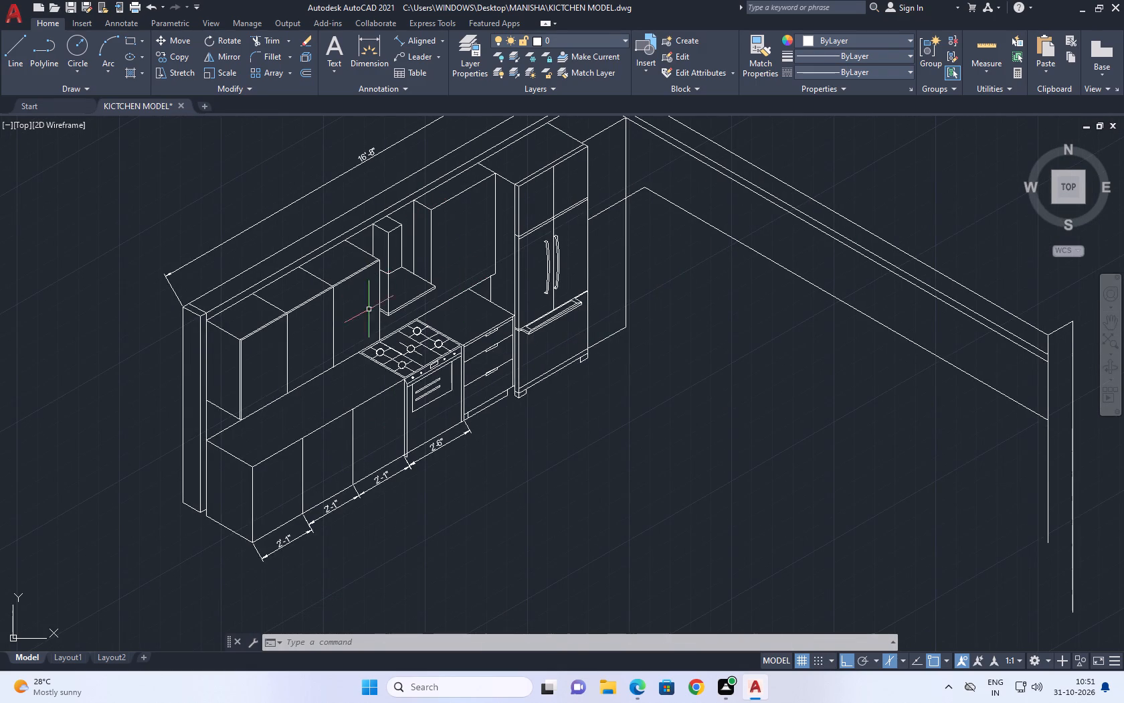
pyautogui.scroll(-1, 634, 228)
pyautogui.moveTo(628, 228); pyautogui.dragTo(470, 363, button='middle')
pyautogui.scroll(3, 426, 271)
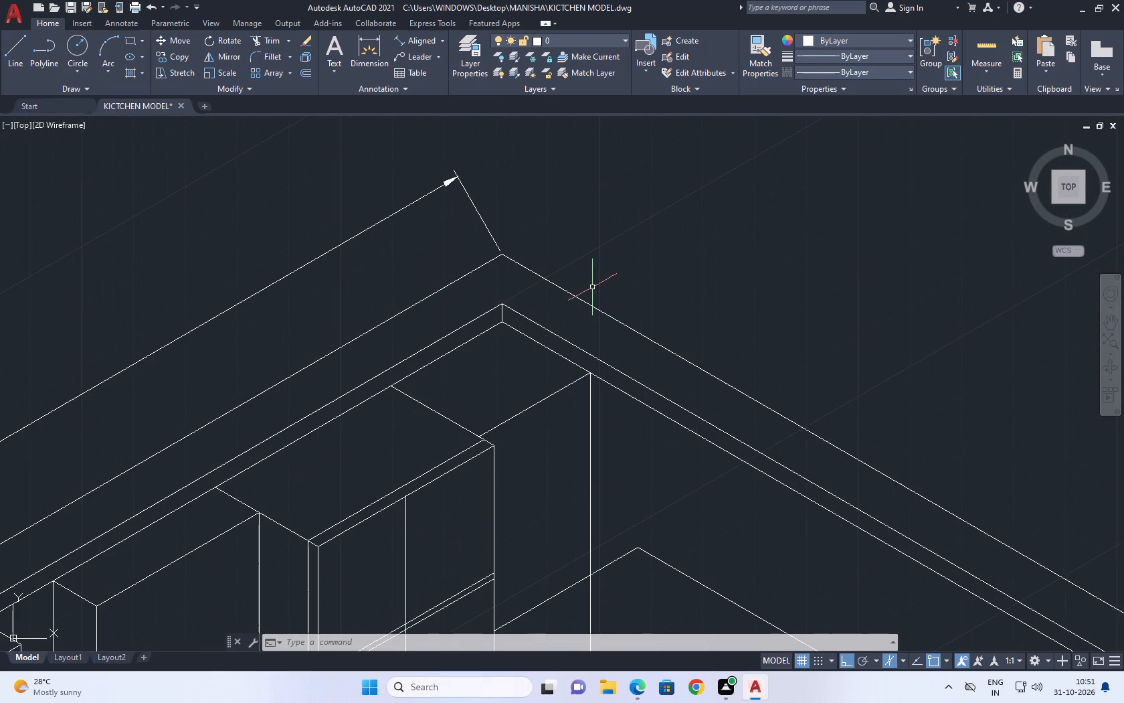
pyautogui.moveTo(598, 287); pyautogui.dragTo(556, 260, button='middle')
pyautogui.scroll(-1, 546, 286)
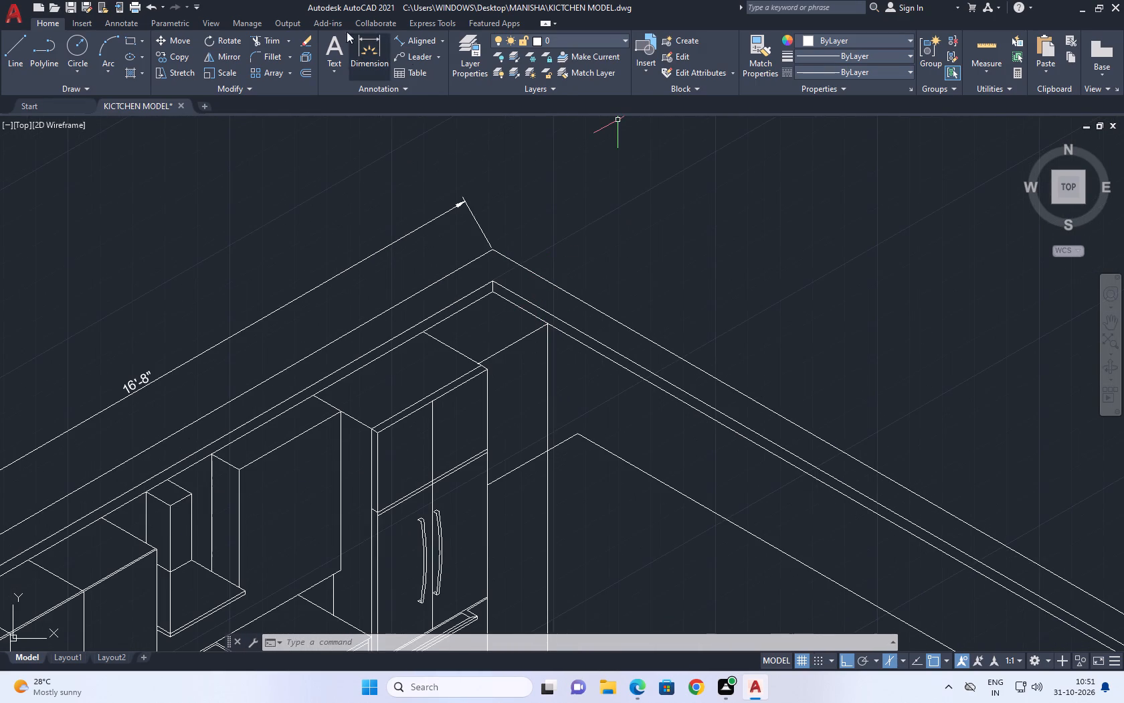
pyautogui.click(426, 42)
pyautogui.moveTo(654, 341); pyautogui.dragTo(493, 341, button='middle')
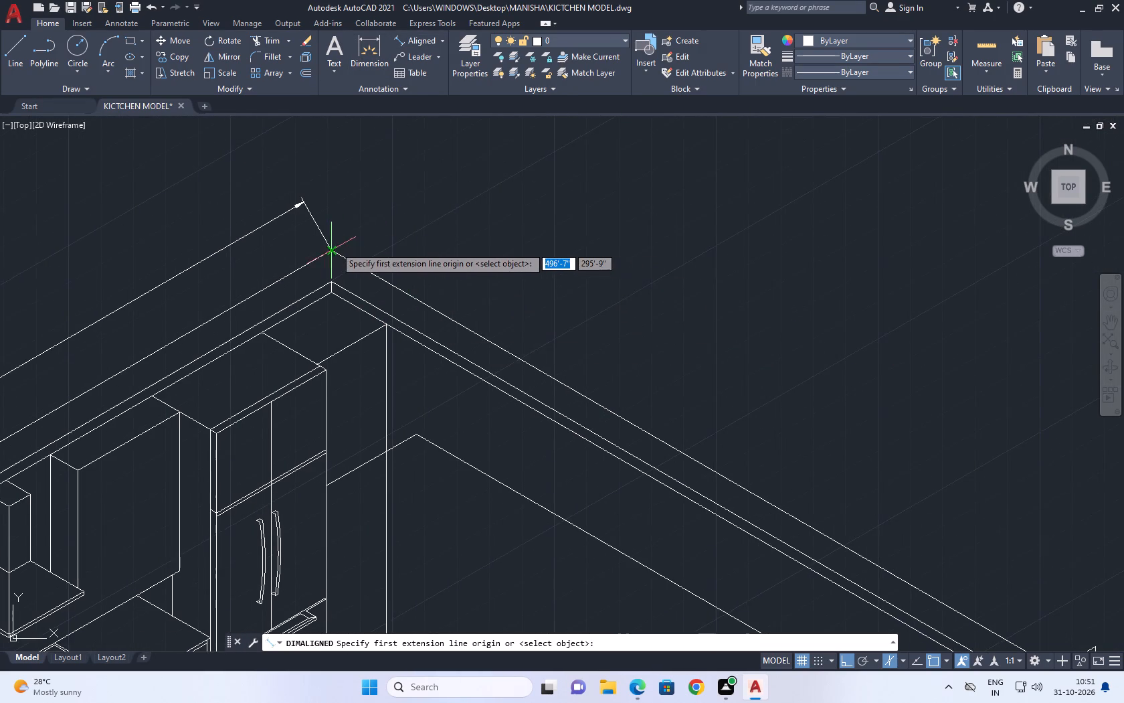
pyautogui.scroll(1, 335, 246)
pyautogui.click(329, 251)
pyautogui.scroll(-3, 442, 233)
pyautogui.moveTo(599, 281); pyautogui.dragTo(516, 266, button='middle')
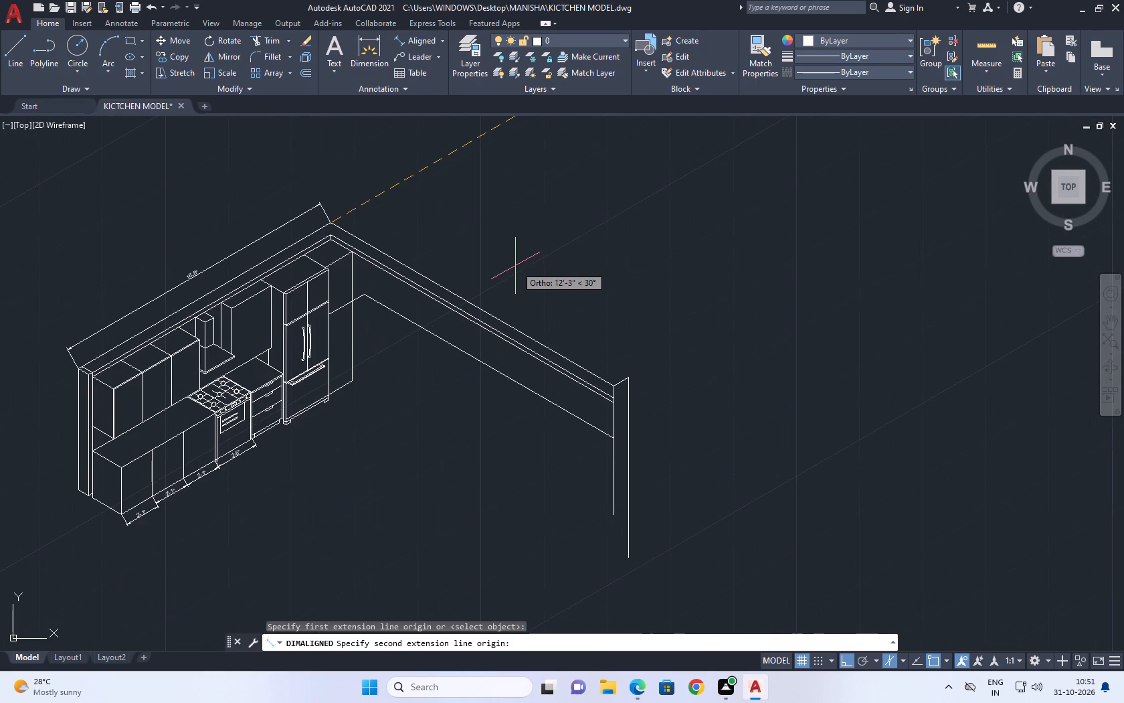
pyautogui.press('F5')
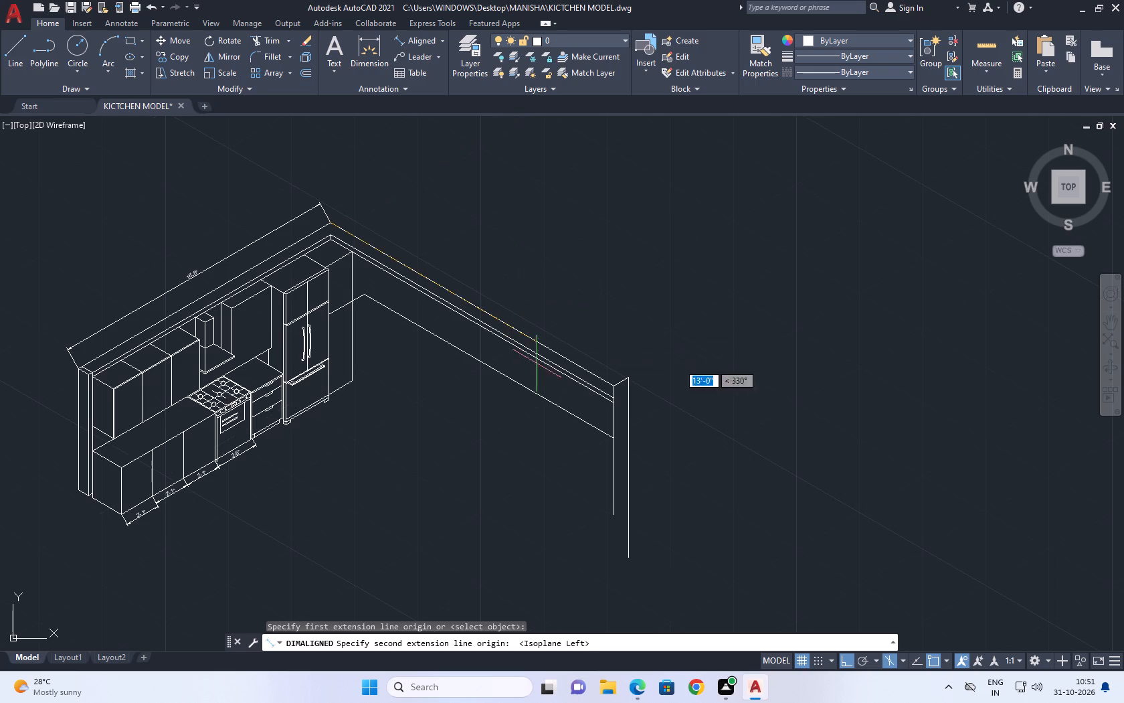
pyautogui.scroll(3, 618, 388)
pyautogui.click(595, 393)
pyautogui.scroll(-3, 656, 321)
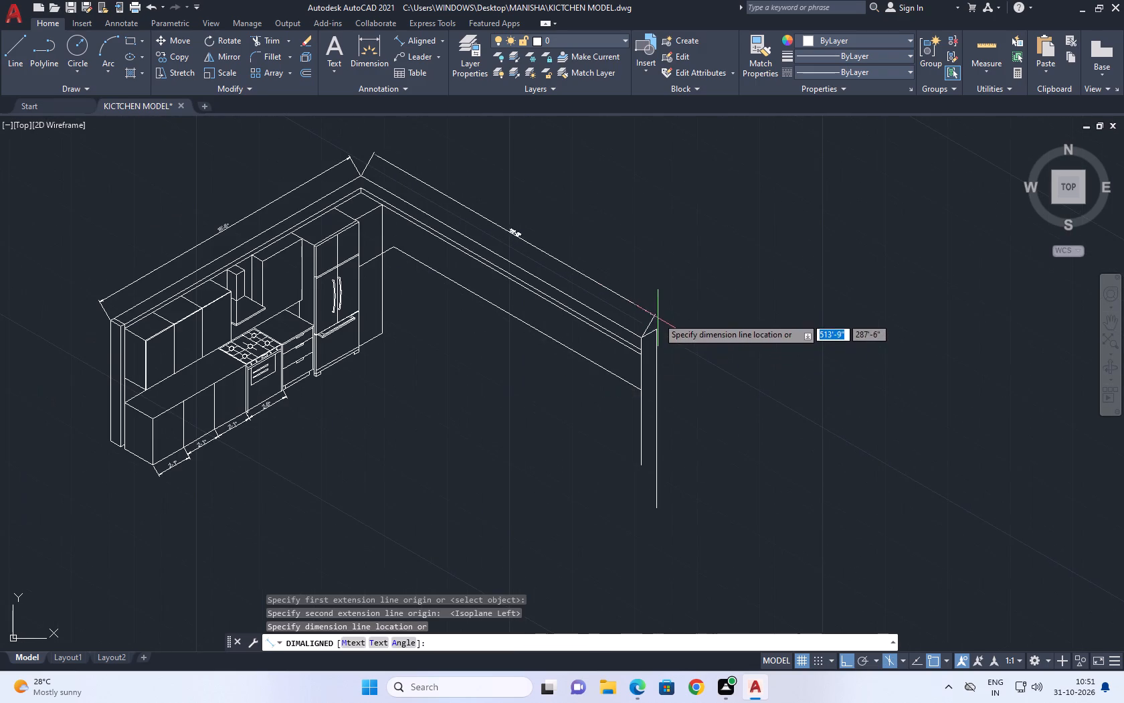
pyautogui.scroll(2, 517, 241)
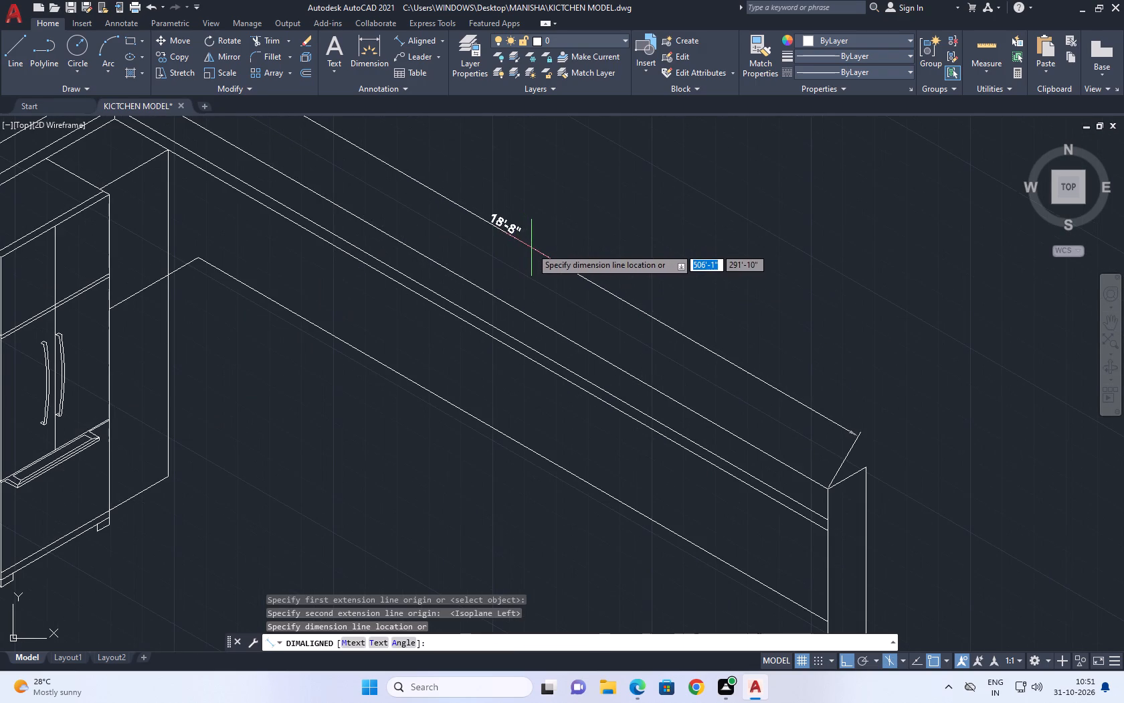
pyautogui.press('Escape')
# Add a 16'-8" aligned dimension along the second wall's outer top edge, starting from the back corner.
pyautogui.moveTo(670, 379); pyautogui.dragTo(698, 394, button='middle')
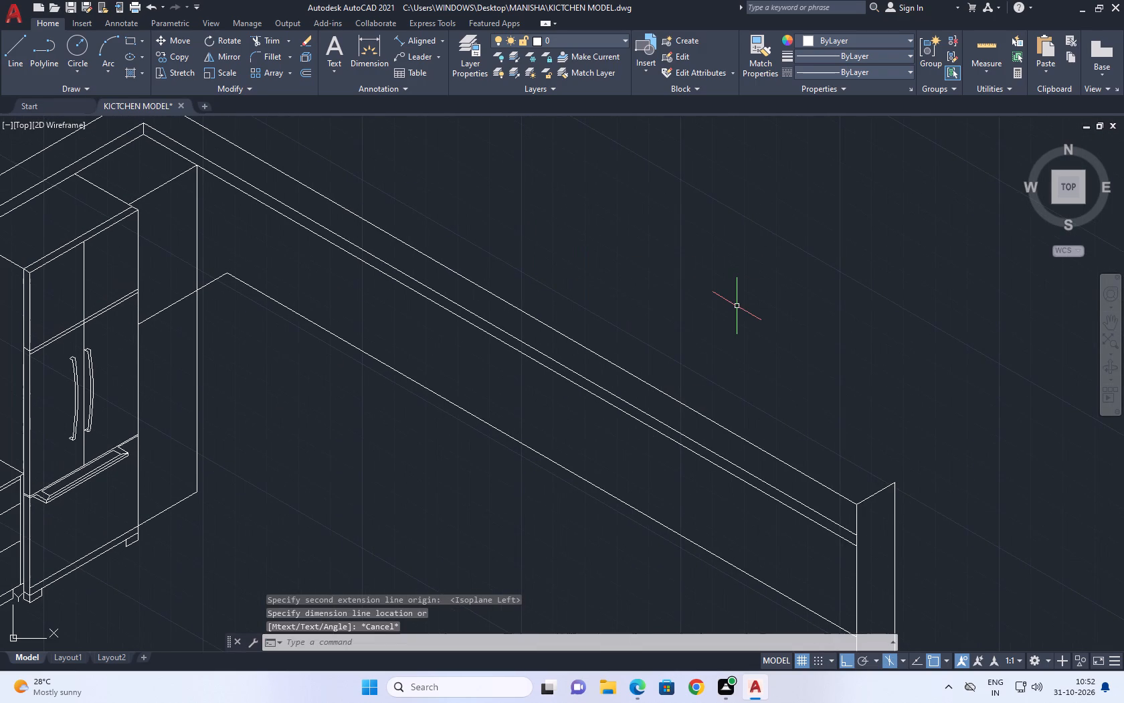
pyautogui.moveTo(430, 274); pyautogui.dragTo(451, 295, button='middle')
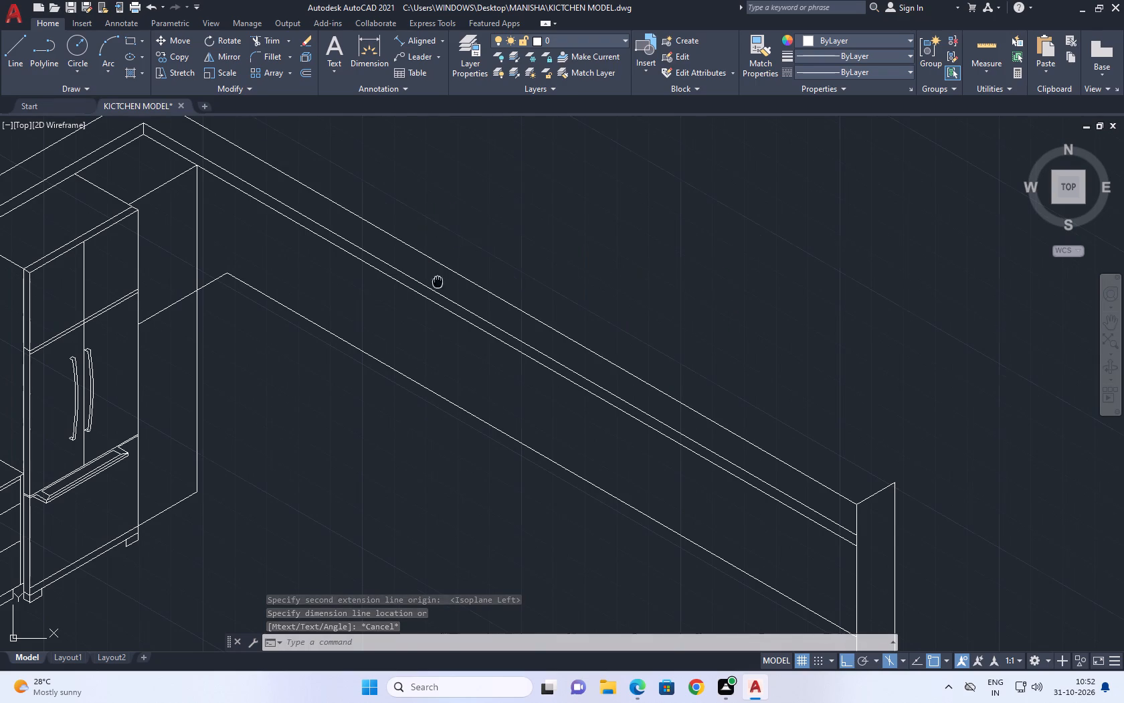
pyautogui.moveTo(451, 295); pyautogui.dragTo(706, 374, button='middle')
pyautogui.moveTo(587, 255); pyautogui.dragTo(587, 287, button='middle')
pyautogui.click(401, 33)
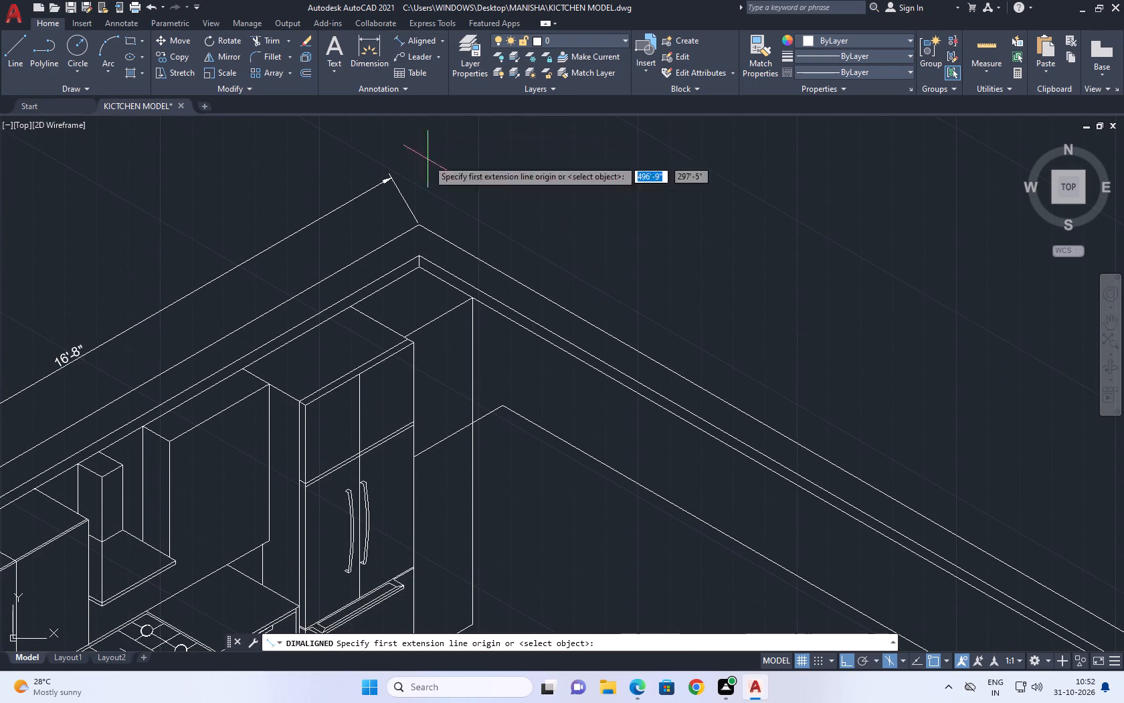
pyautogui.click(418, 222)
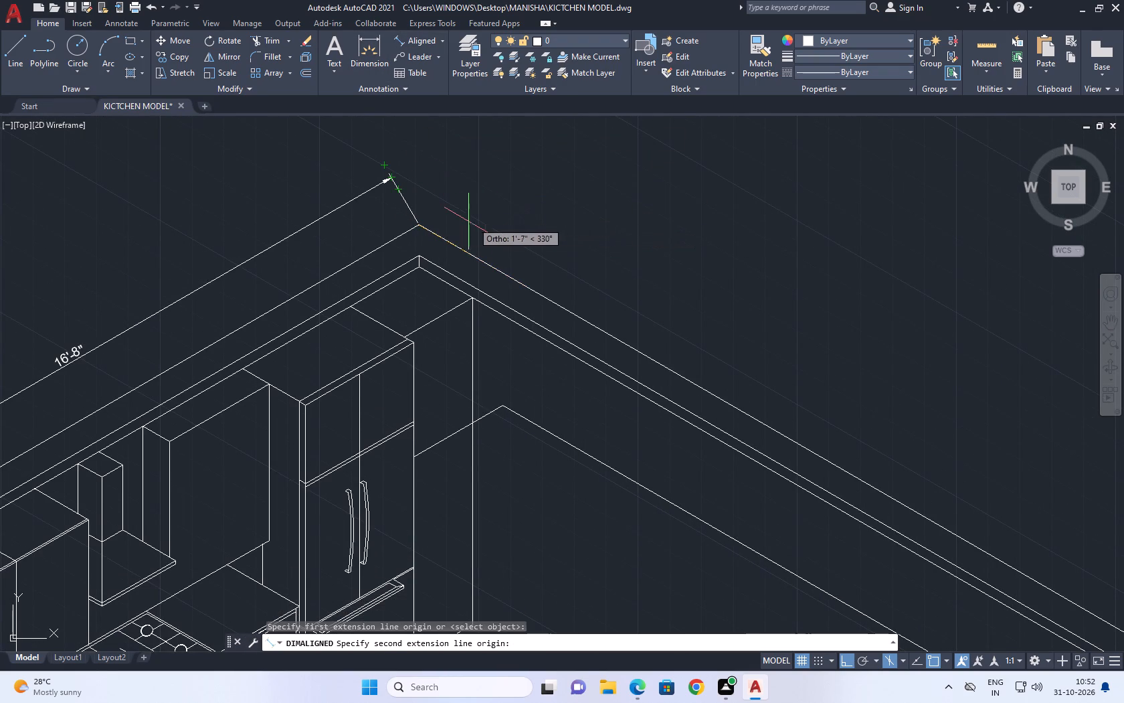
pyautogui.scroll(-2, 461, 223)
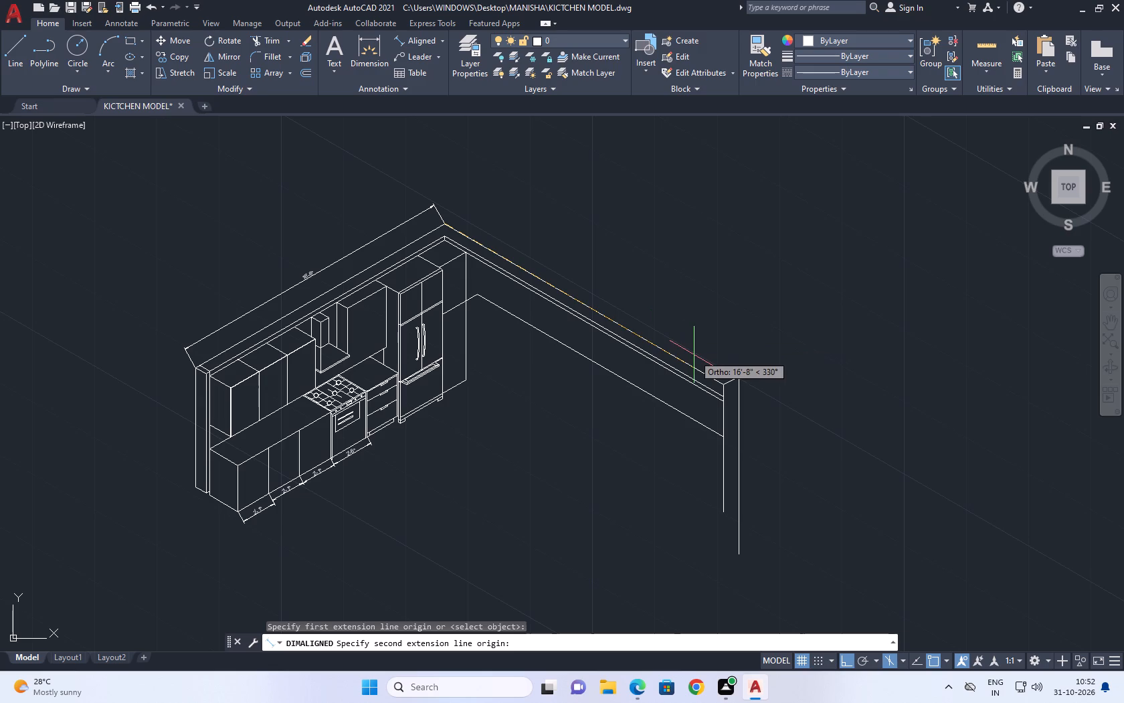
pyautogui.write("16'8")
pyautogui.press('Return')
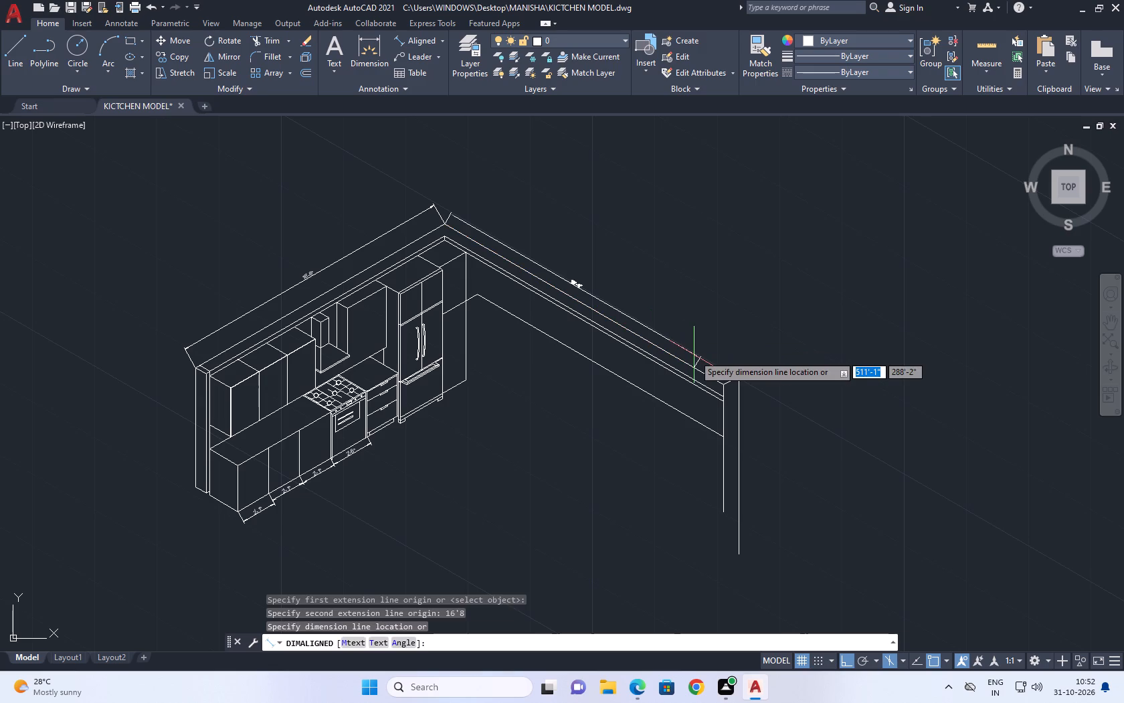
pyautogui.click(731, 343)
# Move the five lines forming the second wall's open end from their outer top corner to the end point of the 16'-8" dimension.
pyautogui.moveTo(747, 359); pyautogui.dragTo(765, 309, button='middle')
pyautogui.scroll(1, 740, 351)
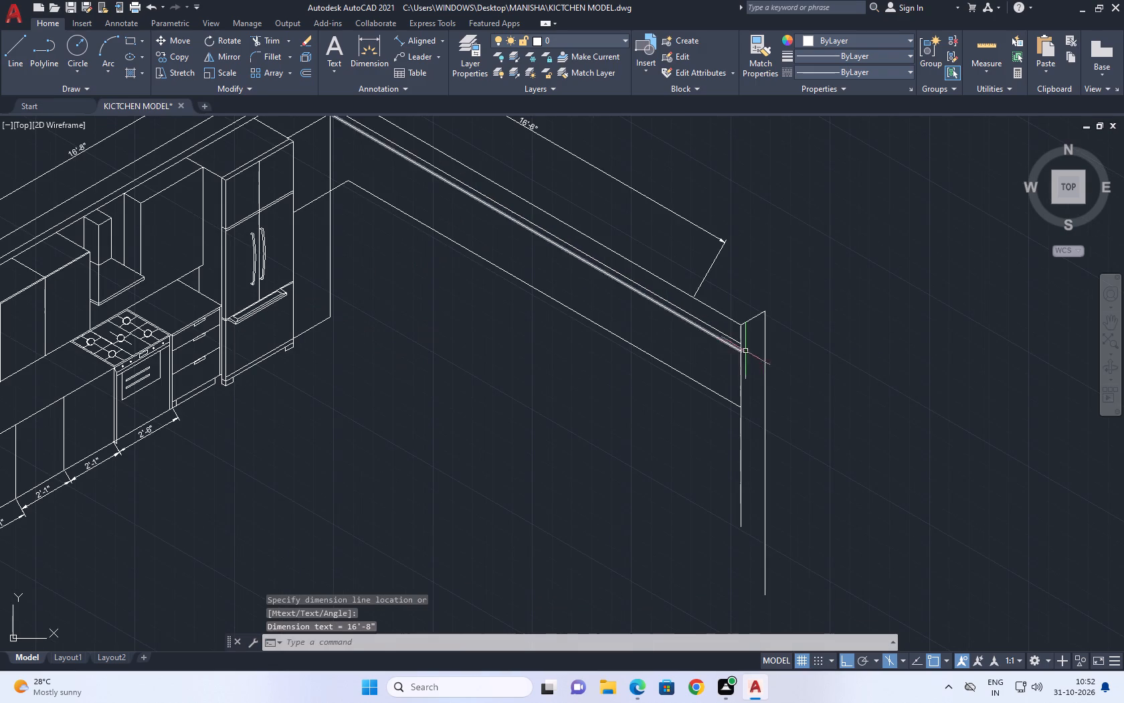
pyautogui.click(781, 358)
pyautogui.click(757, 388)
pyautogui.click(754, 397)
pyautogui.click(735, 381)
pyautogui.click(749, 325)
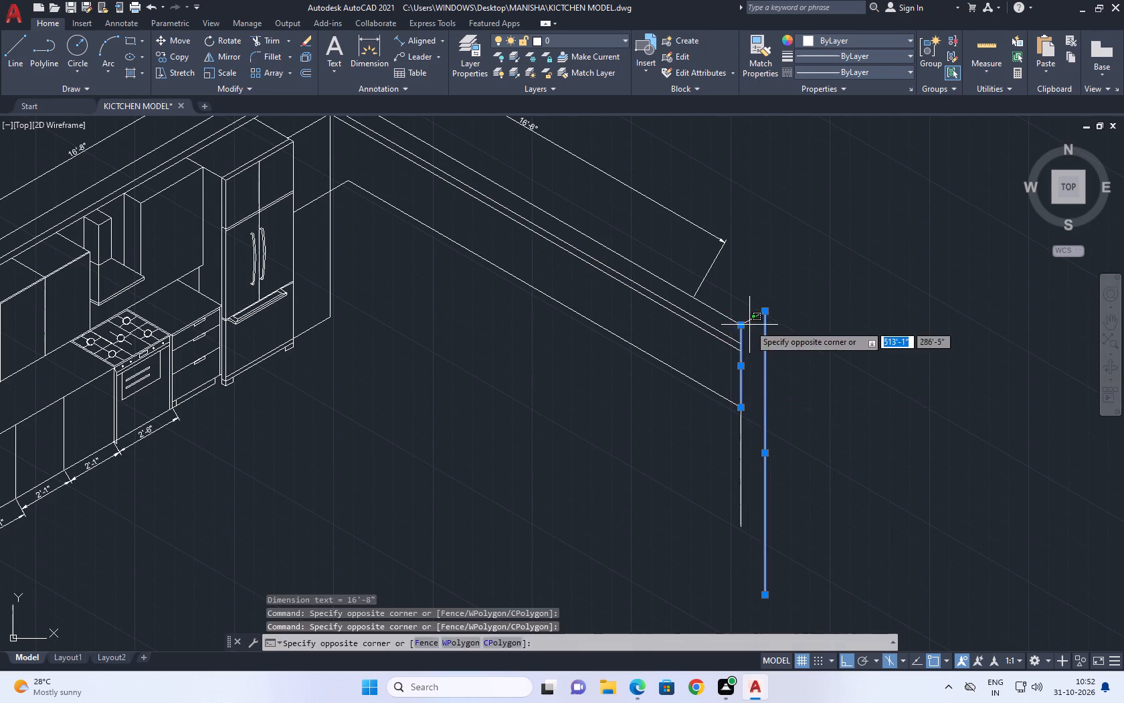
pyautogui.click(745, 311)
pyautogui.click(737, 418)
pyautogui.doubleClick(742, 434)
pyautogui.click(721, 444)
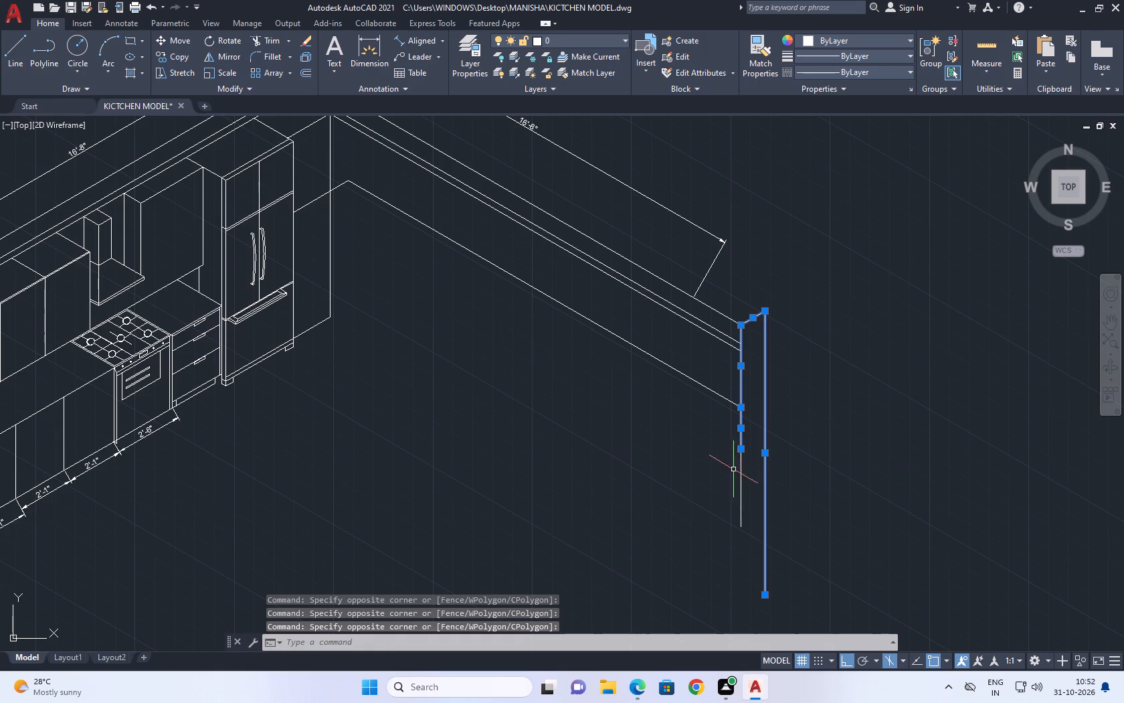
pyautogui.moveTo(762, 472); pyautogui.dragTo(753, 470)
pyautogui.click(725, 465)
pyautogui.press('m')
pyautogui.press('space')
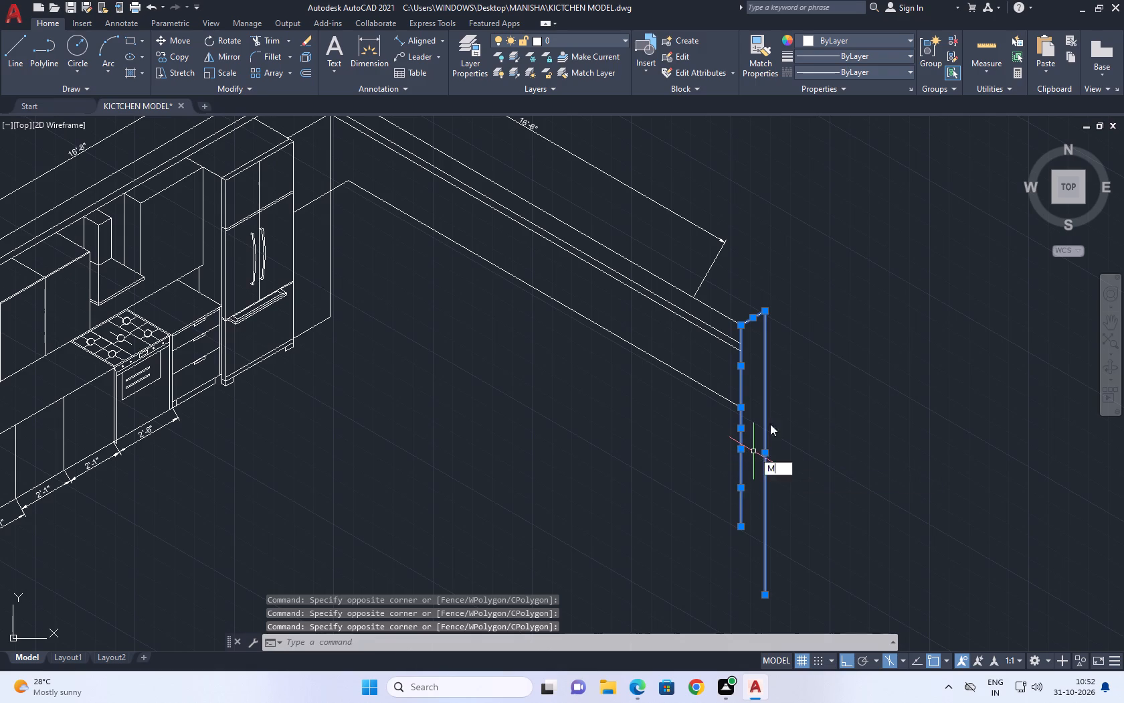
pyautogui.scroll(2, 750, 311)
pyautogui.click(723, 348)
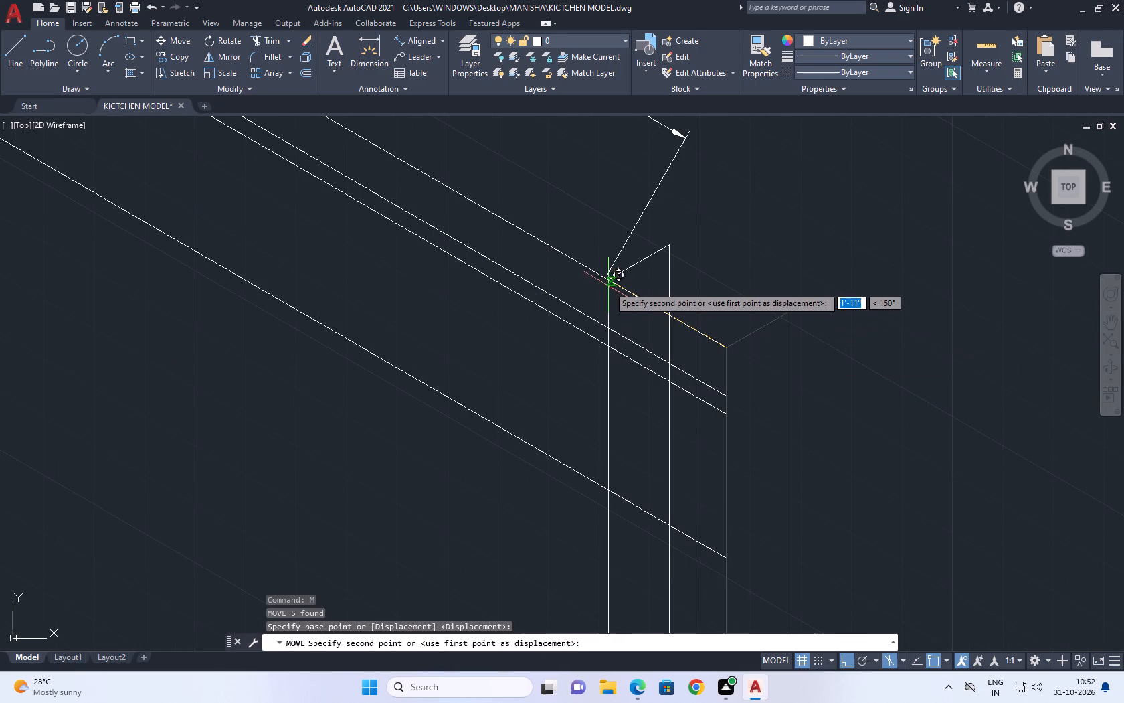
pyautogui.click(606, 280)
# Trim the second wall's four long sloping lines where they run past the near vertical edge of the moved end.
pyautogui.moveTo(672, 278); pyautogui.dragTo(715, 354, button='middle')
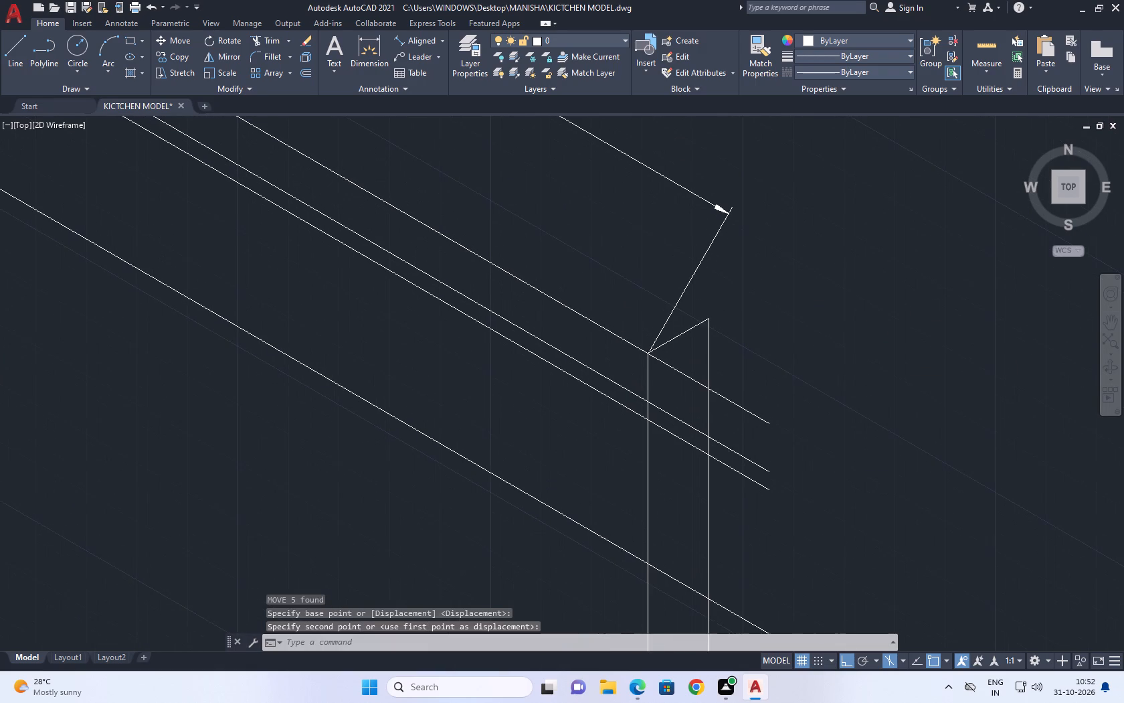
pyautogui.press('t')
pyautogui.press('r')
pyautogui.press('space')
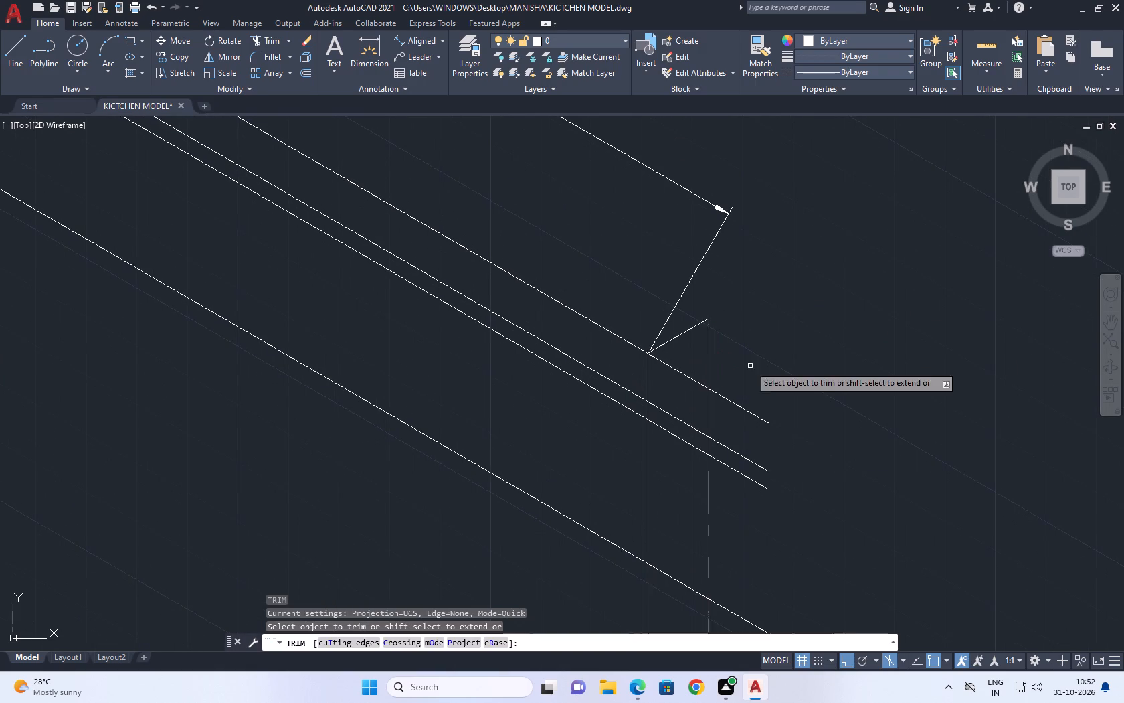
pyautogui.moveTo(754, 384); pyautogui.dragTo(736, 222, button='middle')
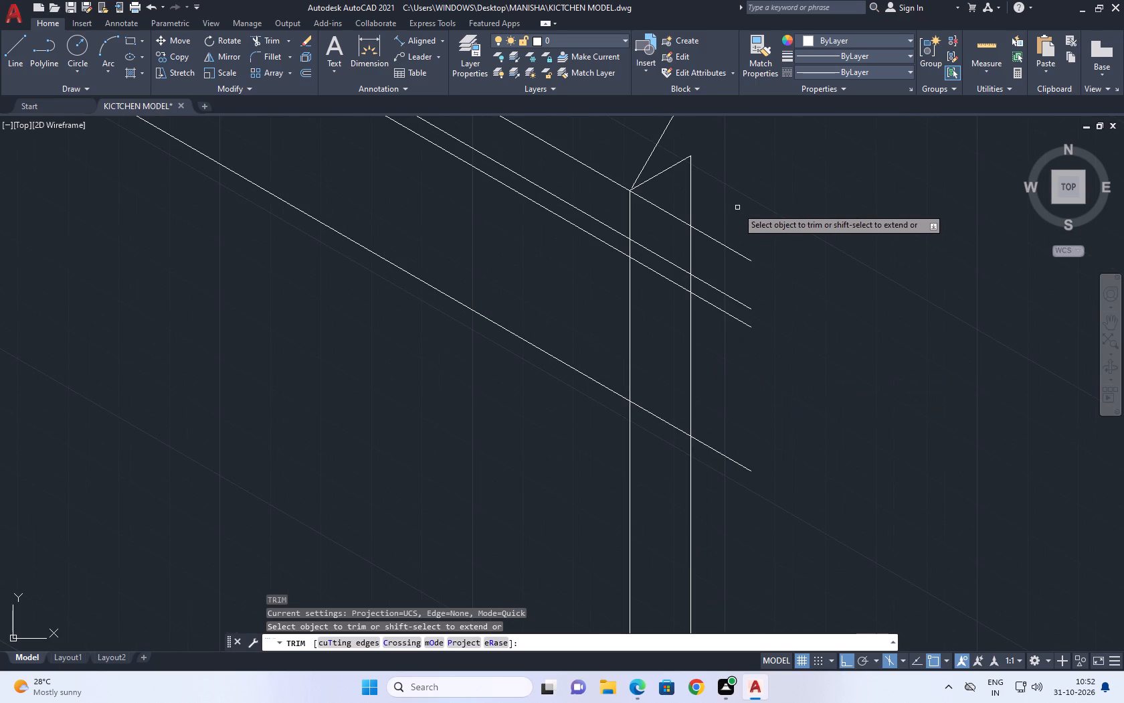
pyautogui.click(733, 198)
pyautogui.click(715, 477)
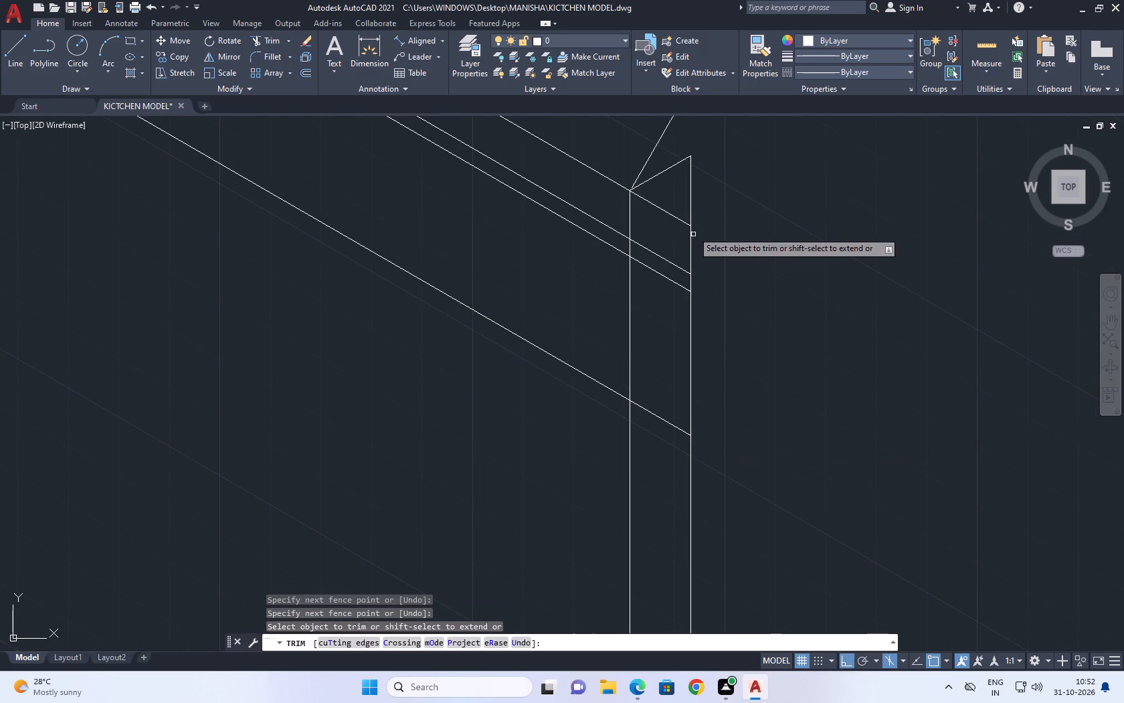
pyautogui.click(675, 202)
pyautogui.click(650, 441)
pyautogui.rightClick(756, 326)
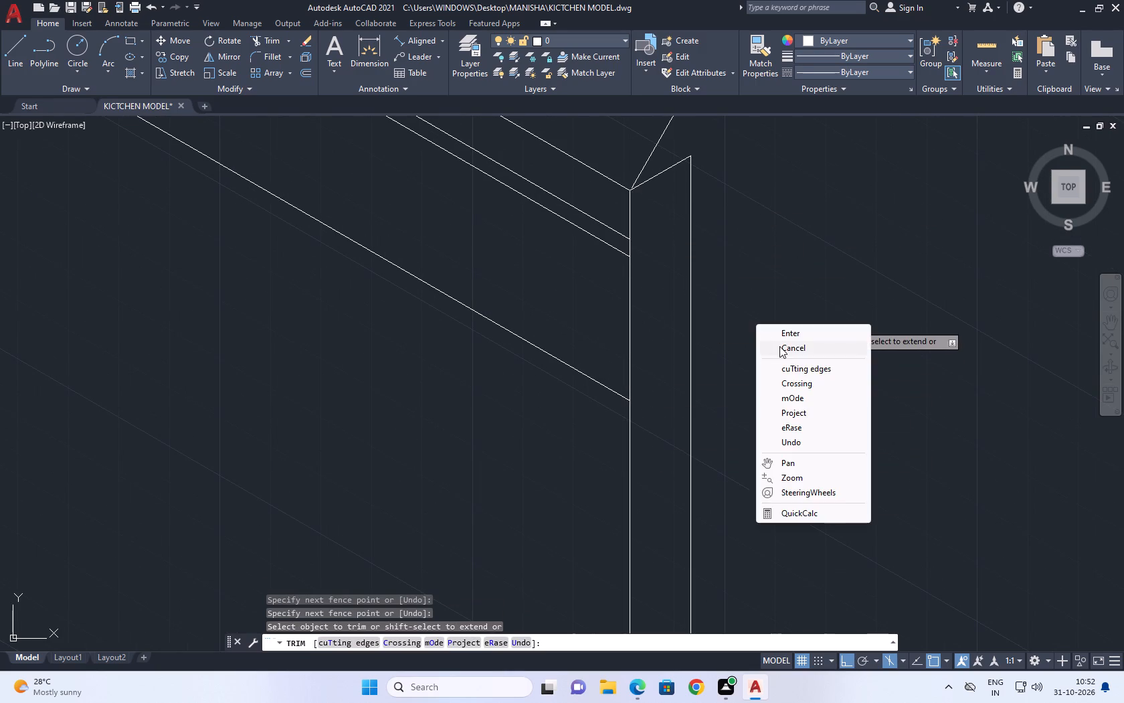
pyautogui.click(779, 346)
pyautogui.moveTo(688, 343); pyautogui.dragTo(709, 368, button='middle')
pyautogui.scroll(-3, 698, 357)
pyautogui.moveTo(519, 300); pyautogui.dragTo(551, 324, button='middle')
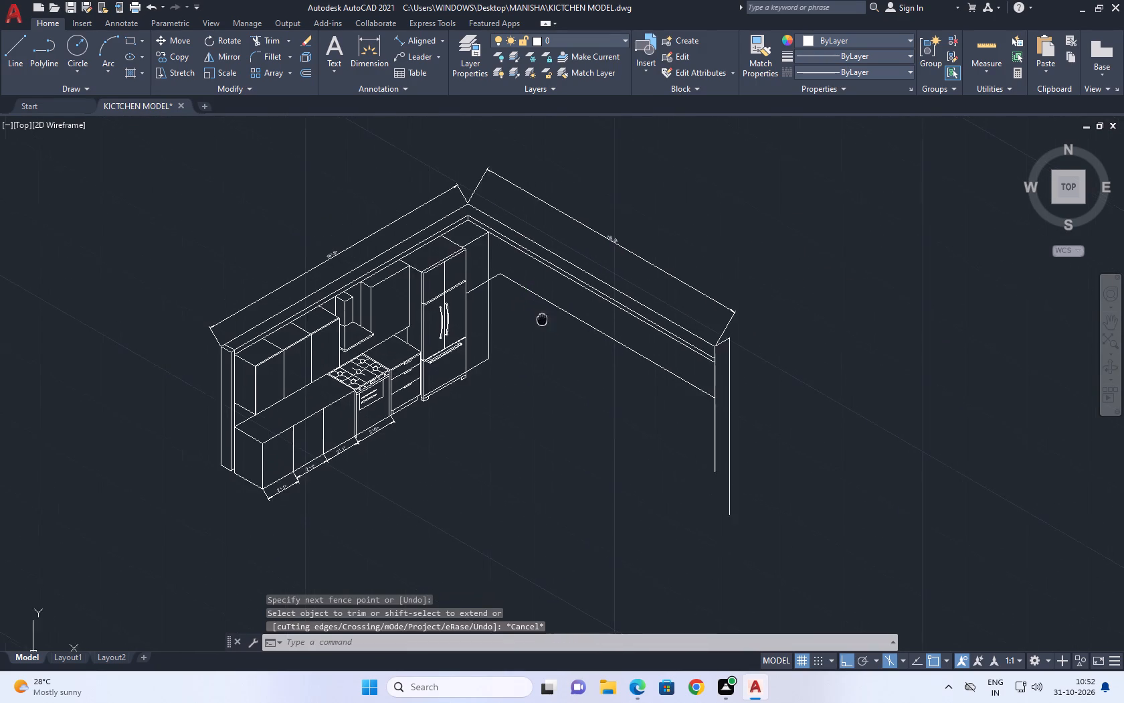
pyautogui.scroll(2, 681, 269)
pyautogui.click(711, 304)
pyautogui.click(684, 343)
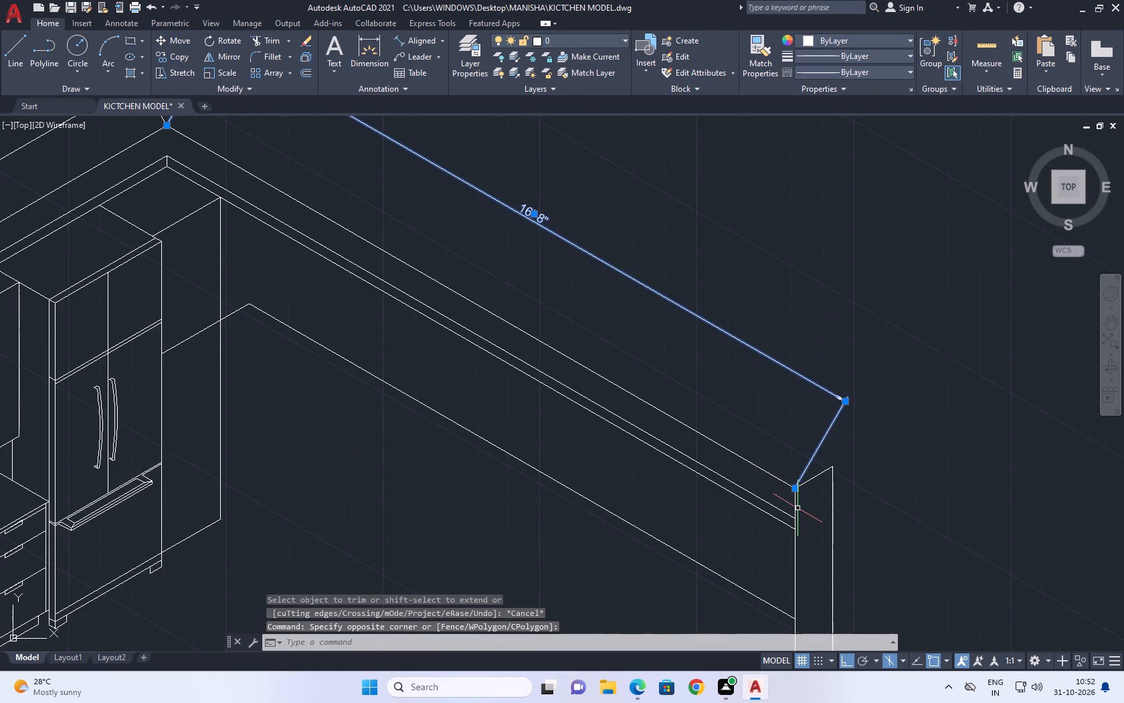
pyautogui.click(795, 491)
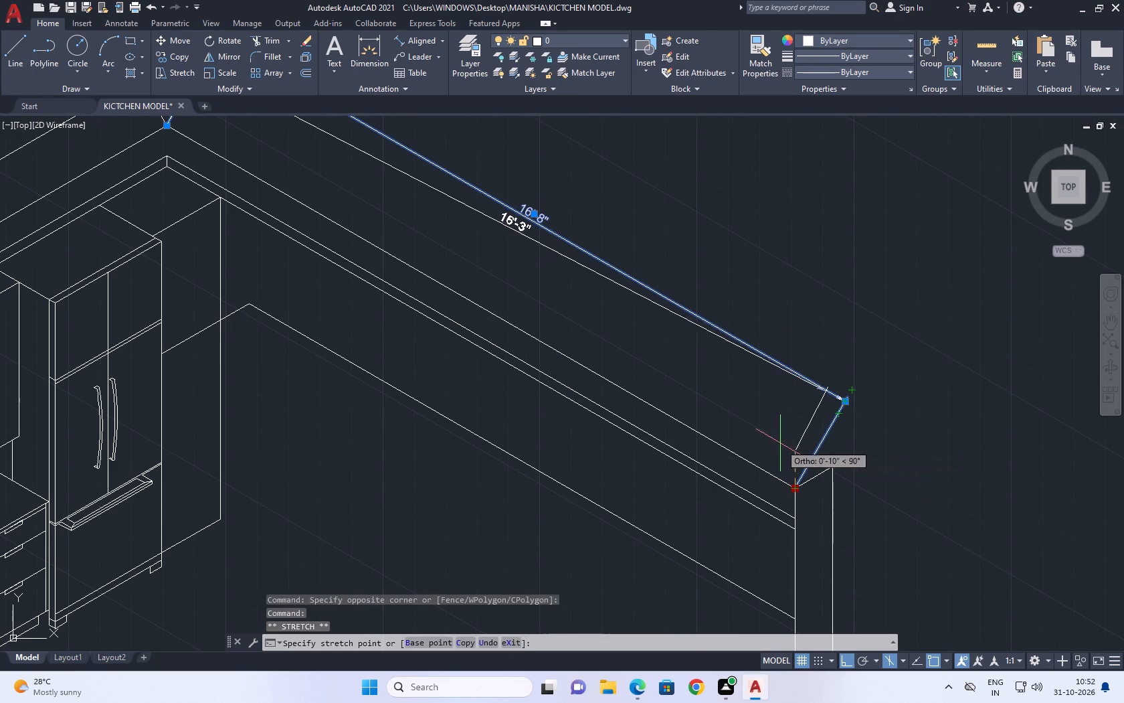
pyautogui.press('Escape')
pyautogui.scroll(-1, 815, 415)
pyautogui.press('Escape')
# Shift the second wall's 16'-8" dimension line closer to the wall's outer top edge.
pyautogui.moveTo(467, 255); pyautogui.dragTo(832, 244, button='middle')
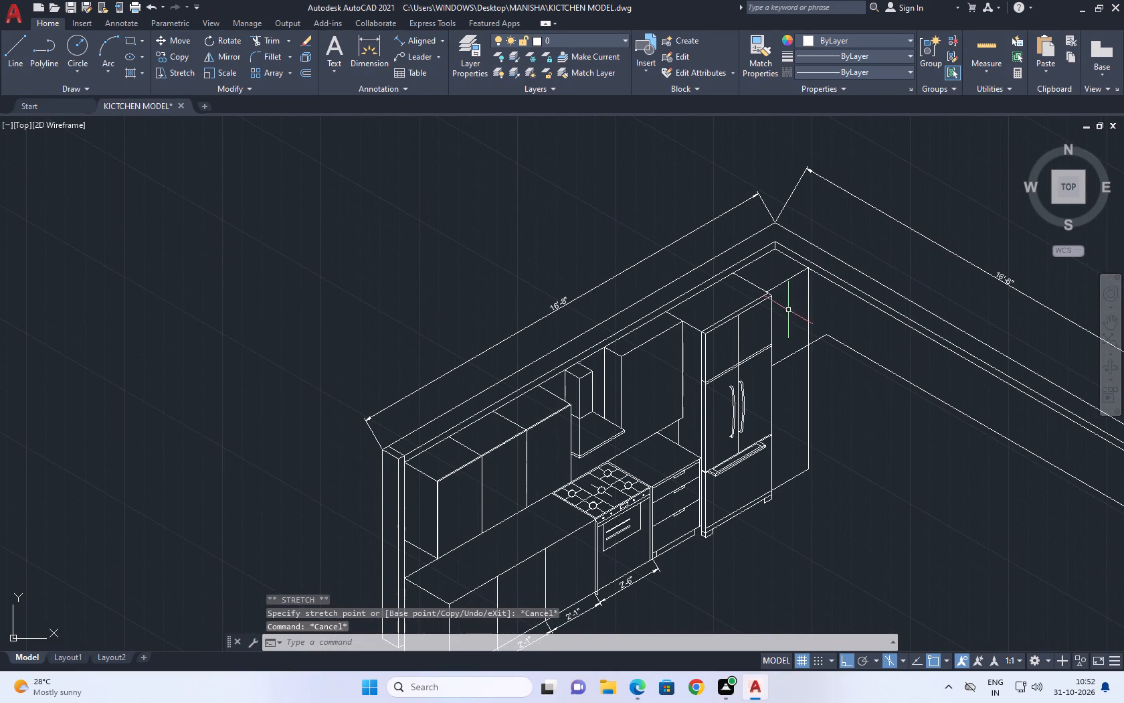
pyautogui.moveTo(782, 236); pyautogui.dragTo(405, 339, button='middle')
pyautogui.moveTo(571, 350); pyautogui.dragTo(571, 329, button='middle')
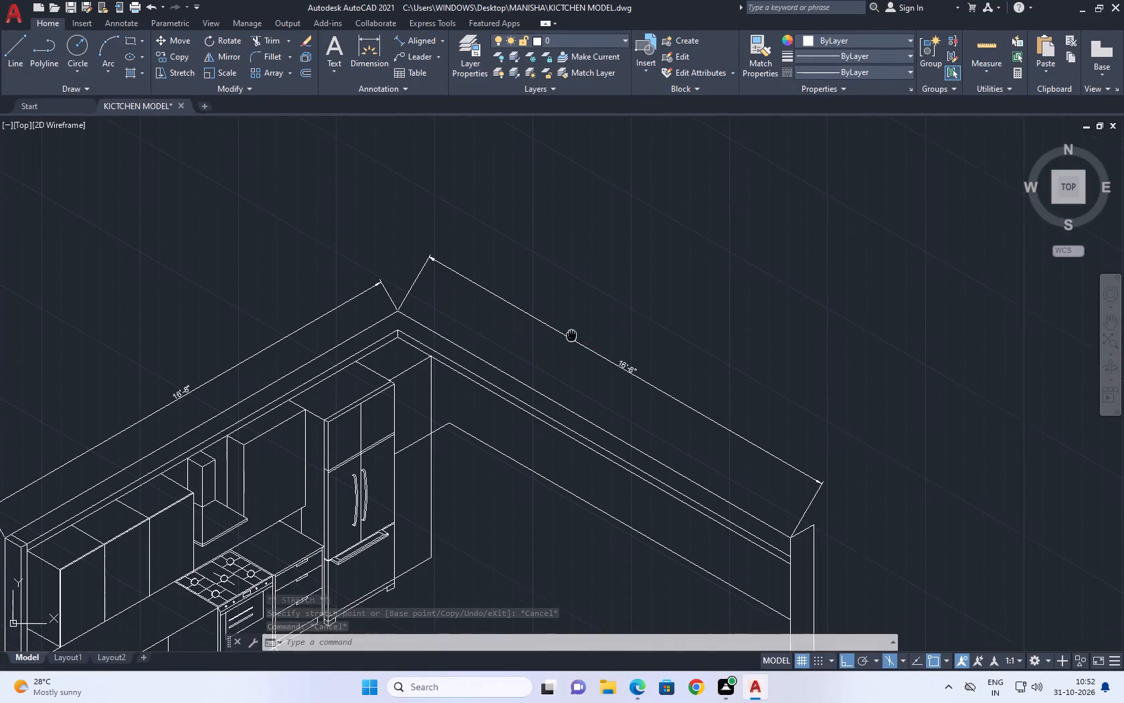
pyautogui.moveTo(571, 329); pyautogui.dragTo(575, 309, button='middle')
pyautogui.click(635, 370)
pyautogui.click(627, 312)
pyautogui.click(634, 341)
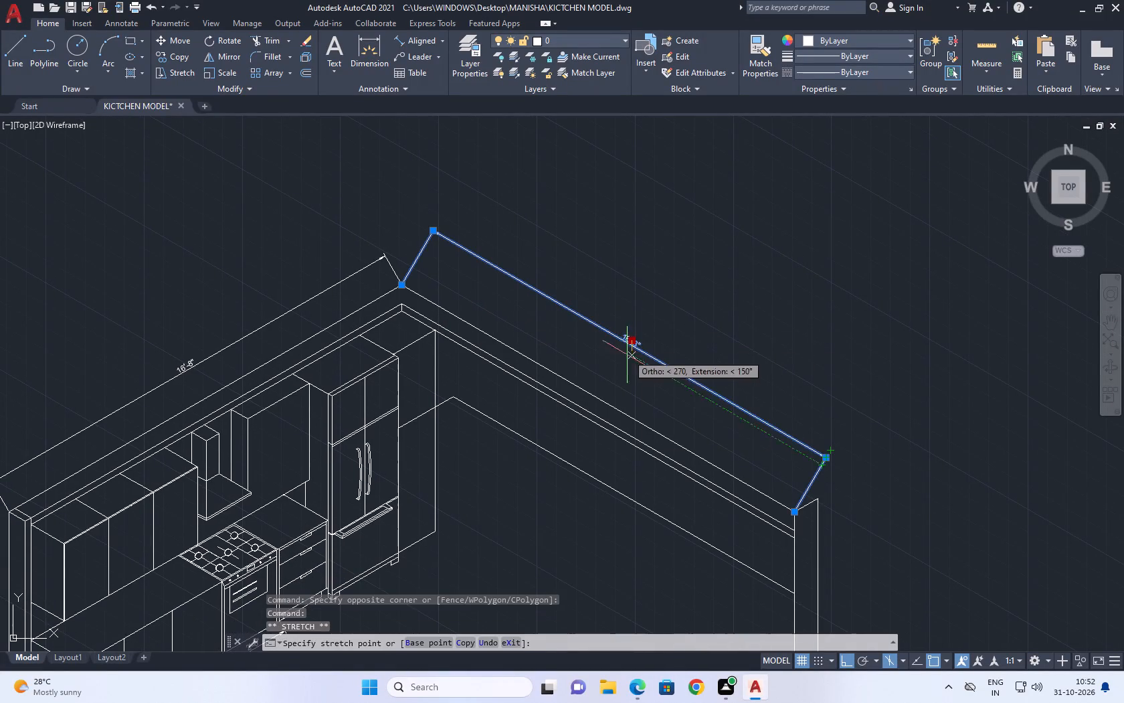
pyautogui.click(612, 373)
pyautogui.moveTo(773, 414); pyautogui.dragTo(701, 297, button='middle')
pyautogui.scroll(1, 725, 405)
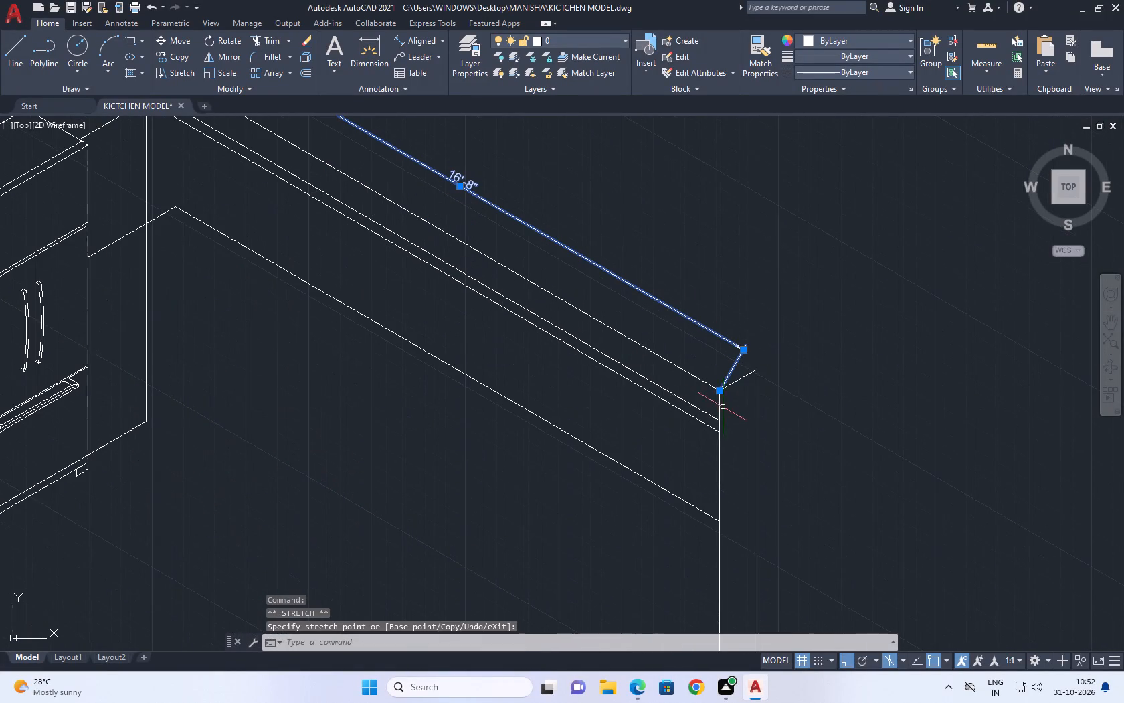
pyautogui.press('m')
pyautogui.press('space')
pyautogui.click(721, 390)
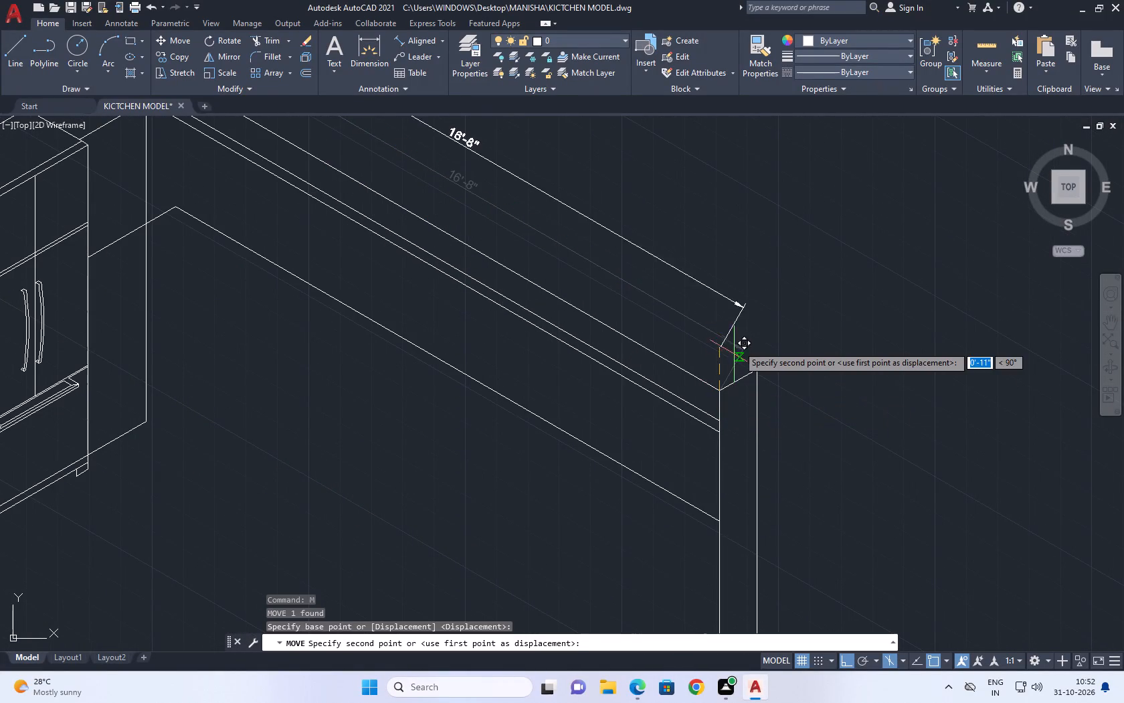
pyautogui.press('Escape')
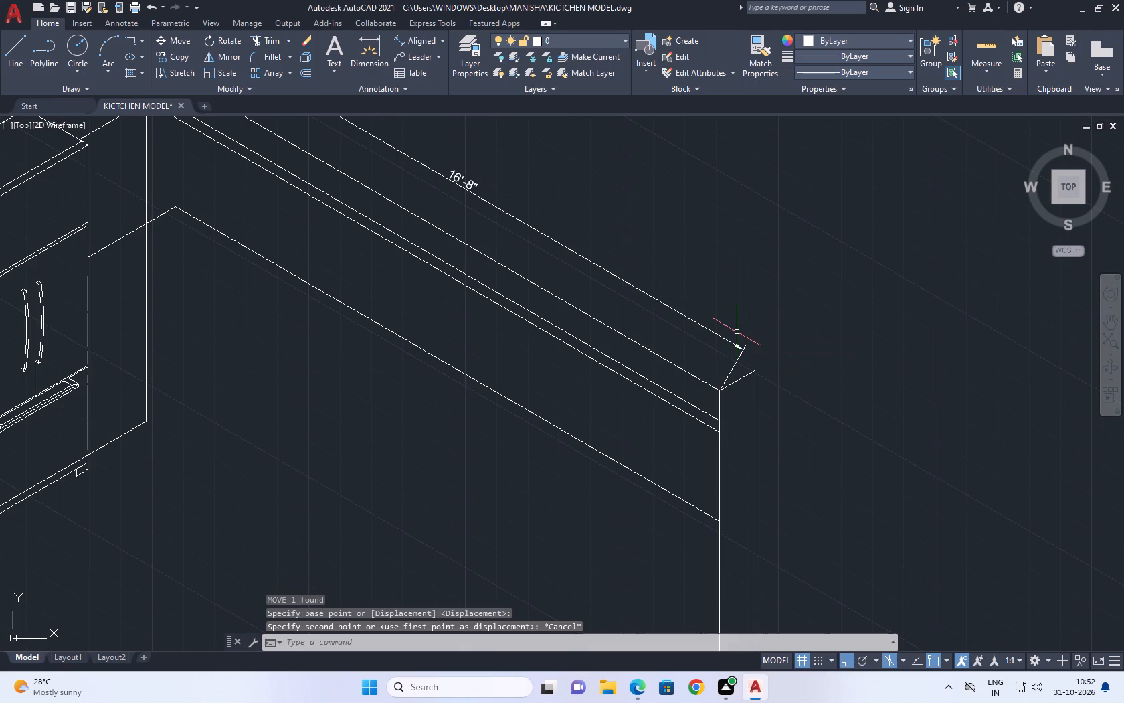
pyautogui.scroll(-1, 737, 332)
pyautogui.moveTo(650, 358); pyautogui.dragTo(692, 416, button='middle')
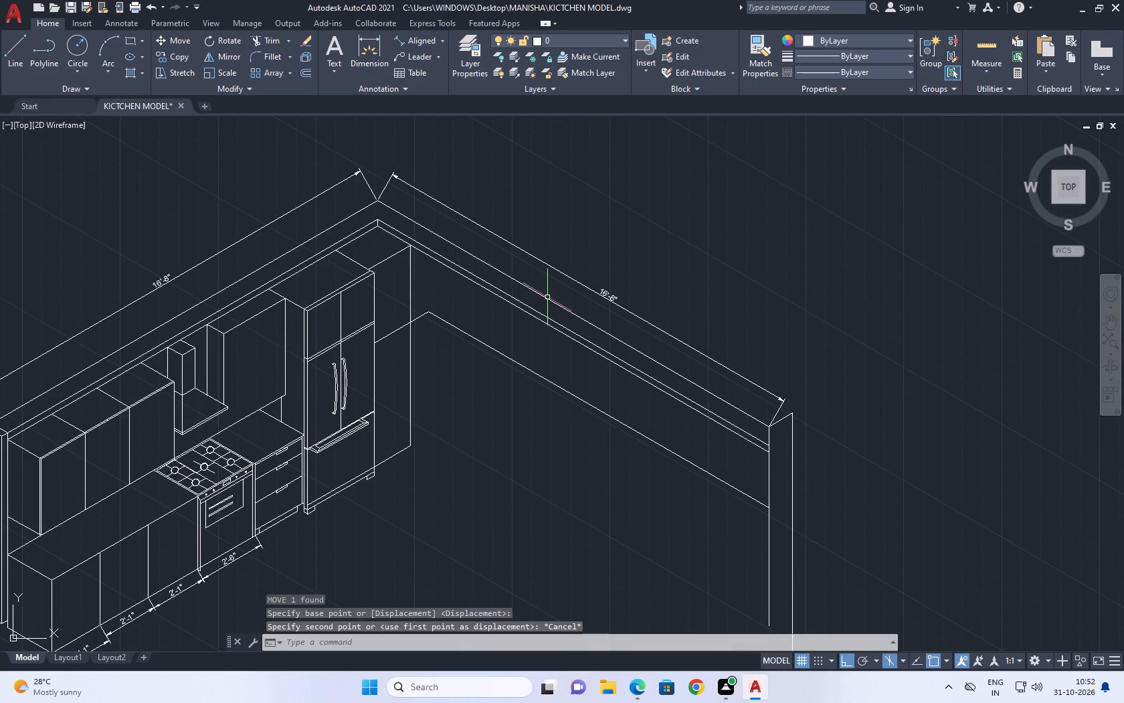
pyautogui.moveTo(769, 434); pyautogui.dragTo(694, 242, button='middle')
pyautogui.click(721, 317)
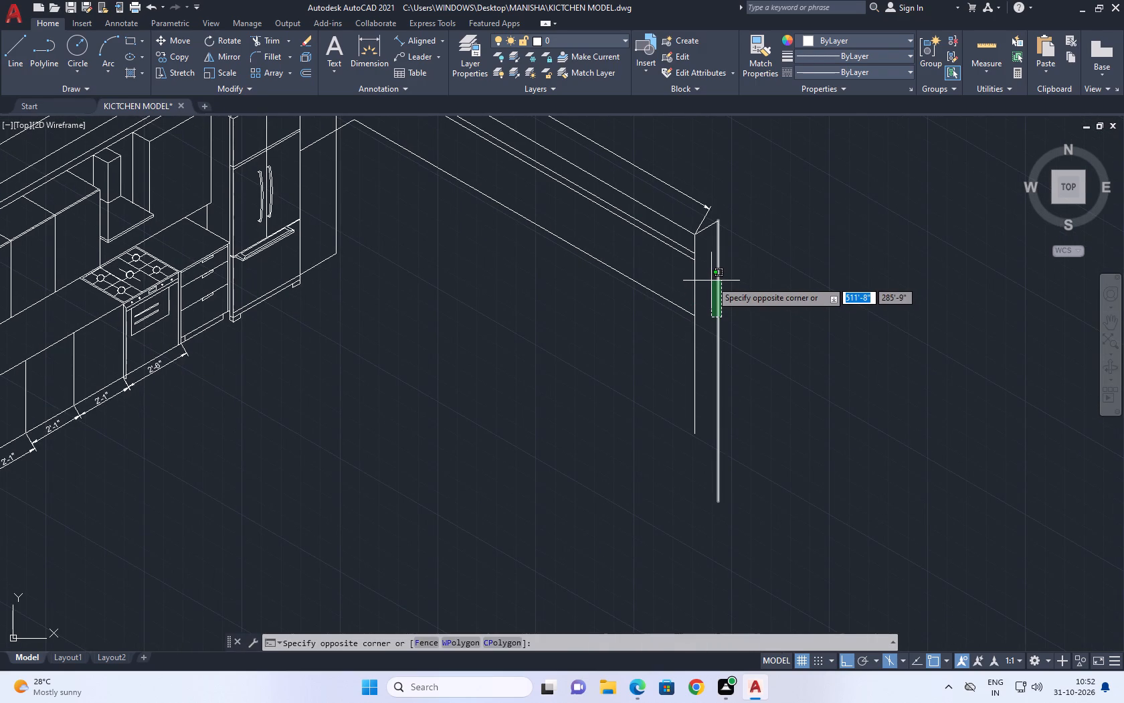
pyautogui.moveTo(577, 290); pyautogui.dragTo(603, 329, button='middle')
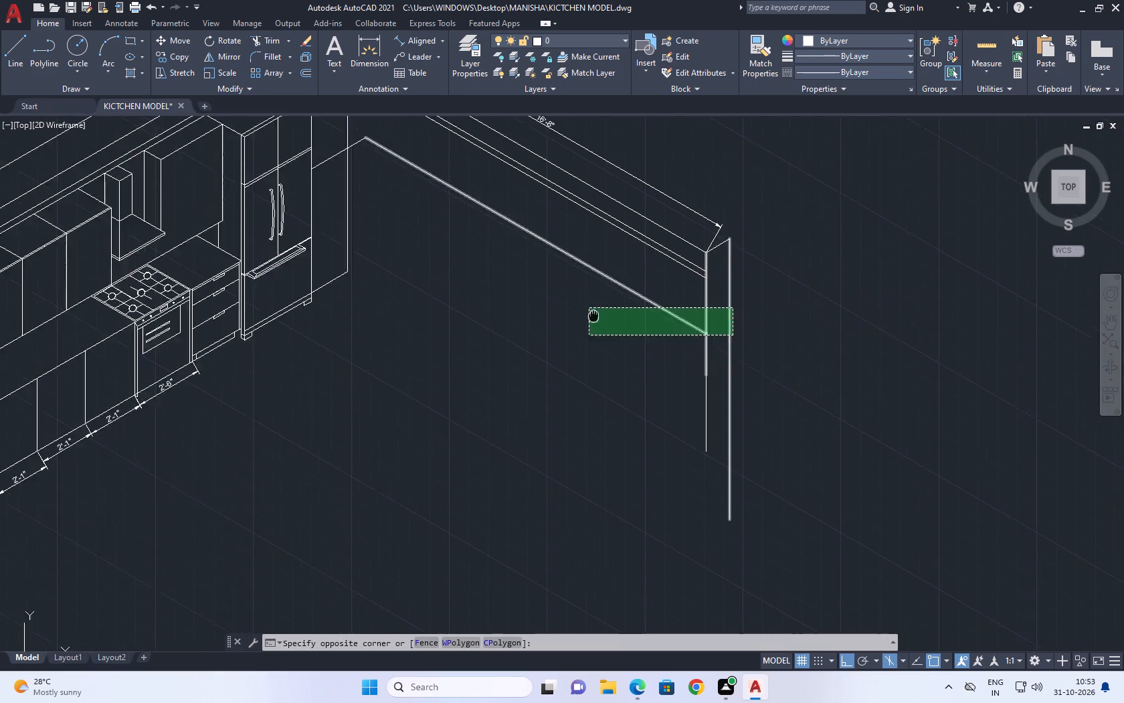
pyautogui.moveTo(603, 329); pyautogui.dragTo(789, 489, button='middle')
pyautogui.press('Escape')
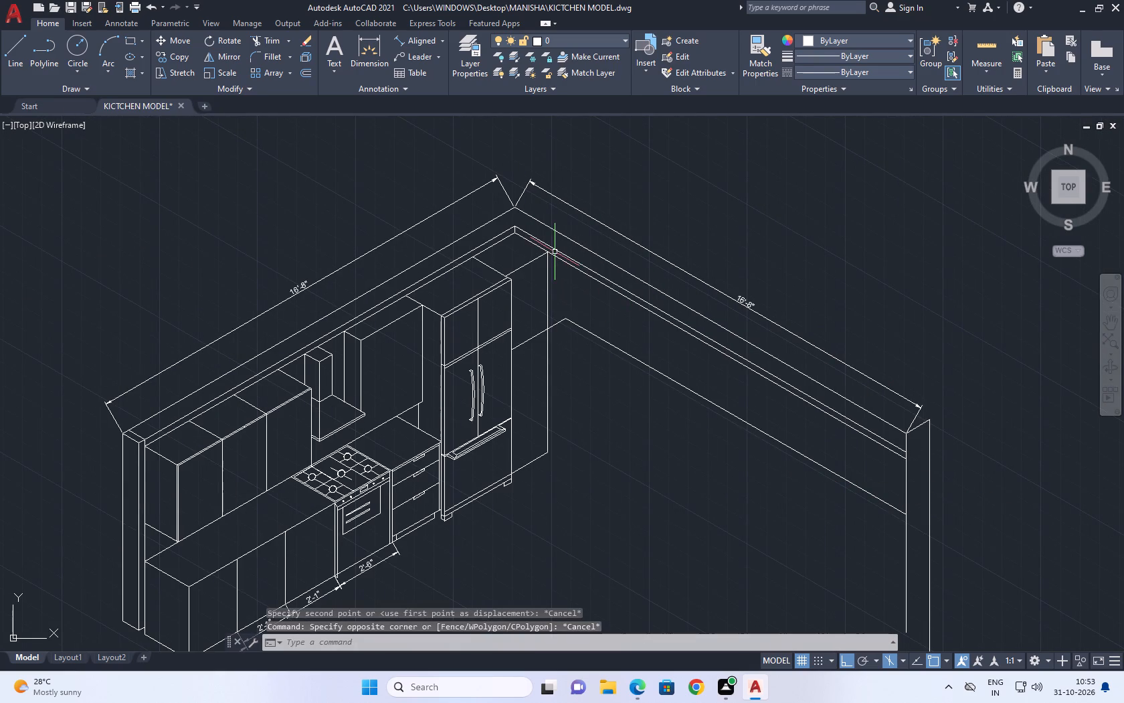
# Delete the extra short line crossing the top of the cabinet wall near its open end.
pyautogui.moveTo(141, 497); pyautogui.dragTo(375, 384, button='middle')
pyautogui.scroll(3, 328, 343)
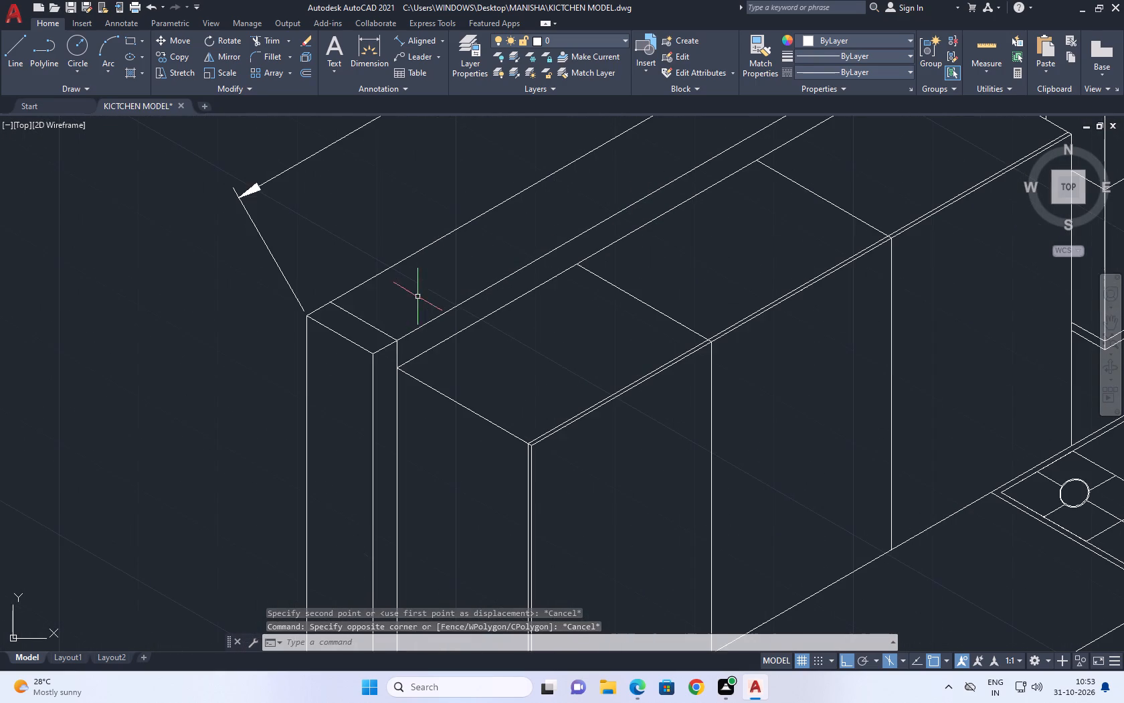
pyautogui.click(375, 319)
pyautogui.click(368, 329)
pyautogui.press('Delete')
# Trim the short vertical piece between the wall's inner top edge and the upper cabinet's top corner at the open end.
pyautogui.scroll(-1, 408, 339)
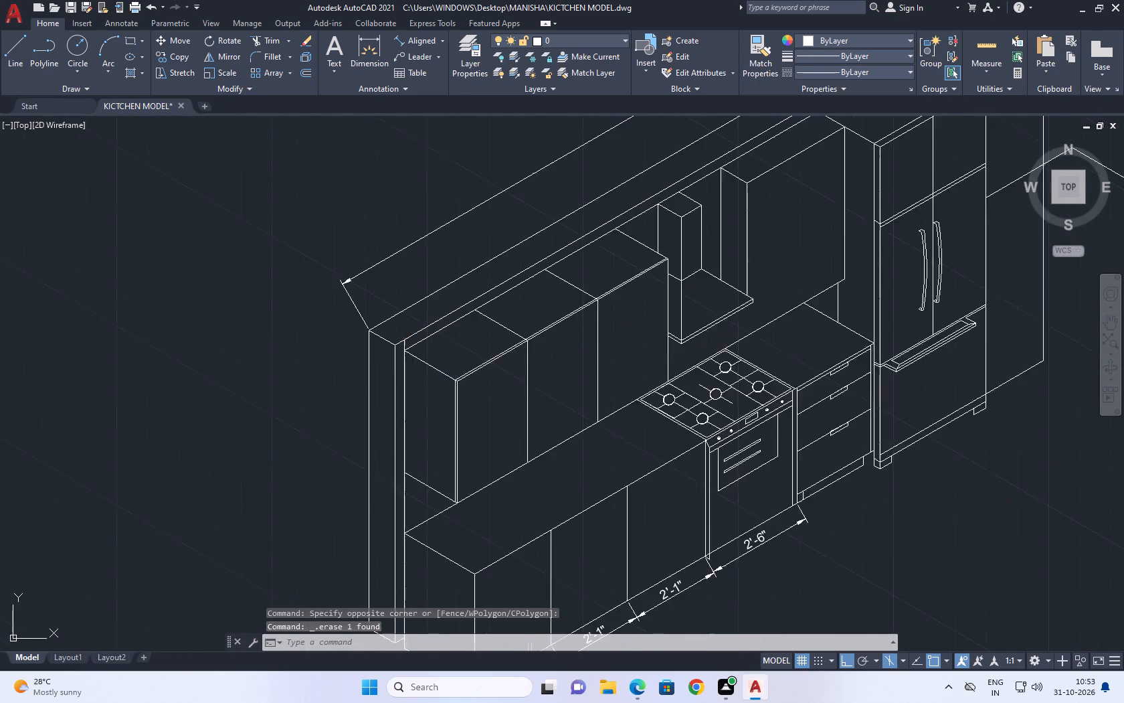
pyautogui.scroll(-2, 408, 339)
pyautogui.moveTo(597, 292); pyautogui.dragTo(560, 302, button='middle')
pyautogui.write('TR')
pyautogui.press('space')
pyautogui.scroll(4, 377, 373)
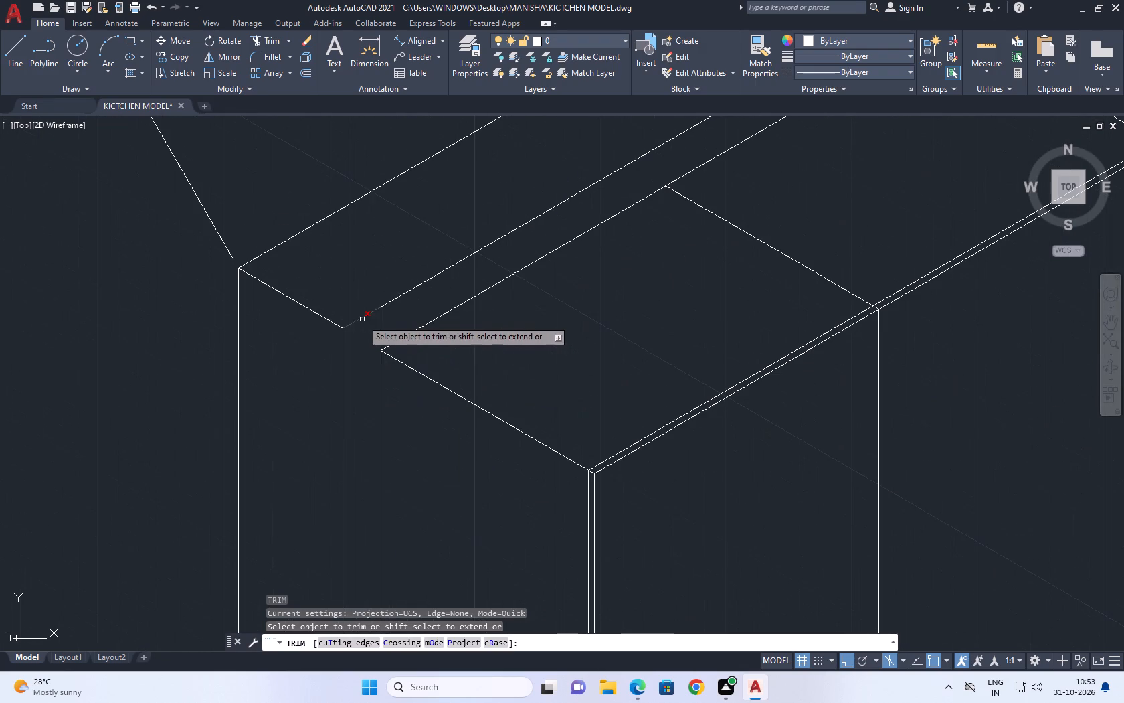
pyautogui.moveTo(364, 339); pyautogui.dragTo(370, 334)
pyautogui.click(405, 308)
pyautogui.scroll(-6, 424, 317)
pyautogui.press('Escape')
pyautogui.scroll(-2, 447, 339)
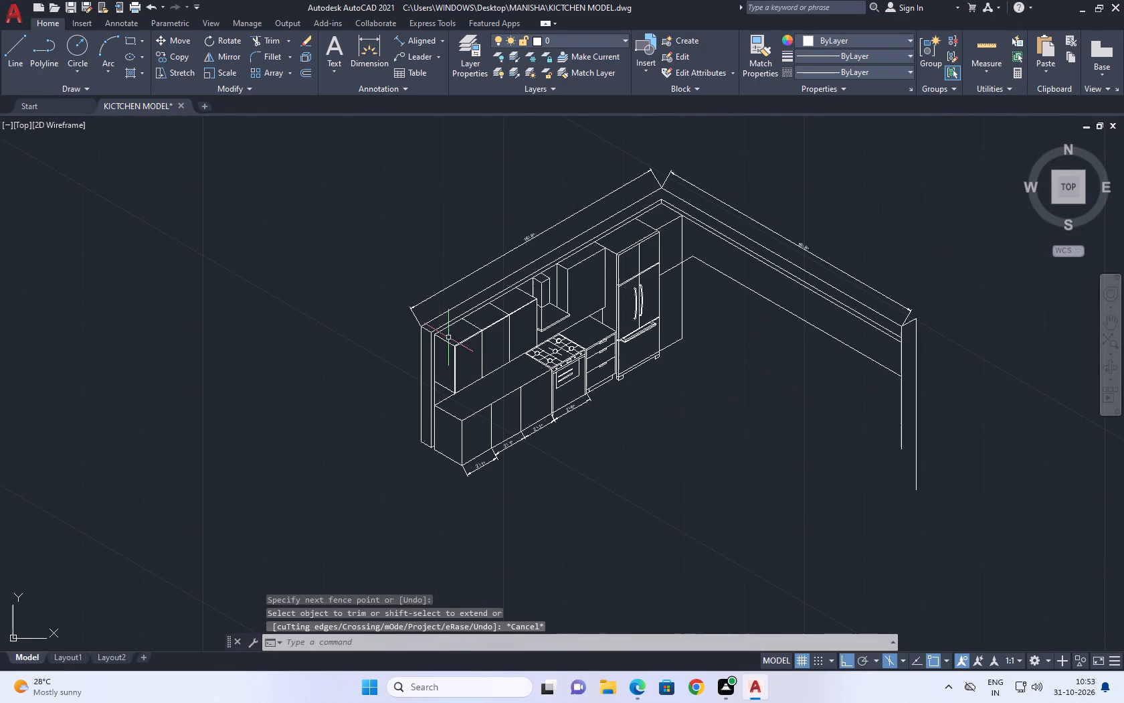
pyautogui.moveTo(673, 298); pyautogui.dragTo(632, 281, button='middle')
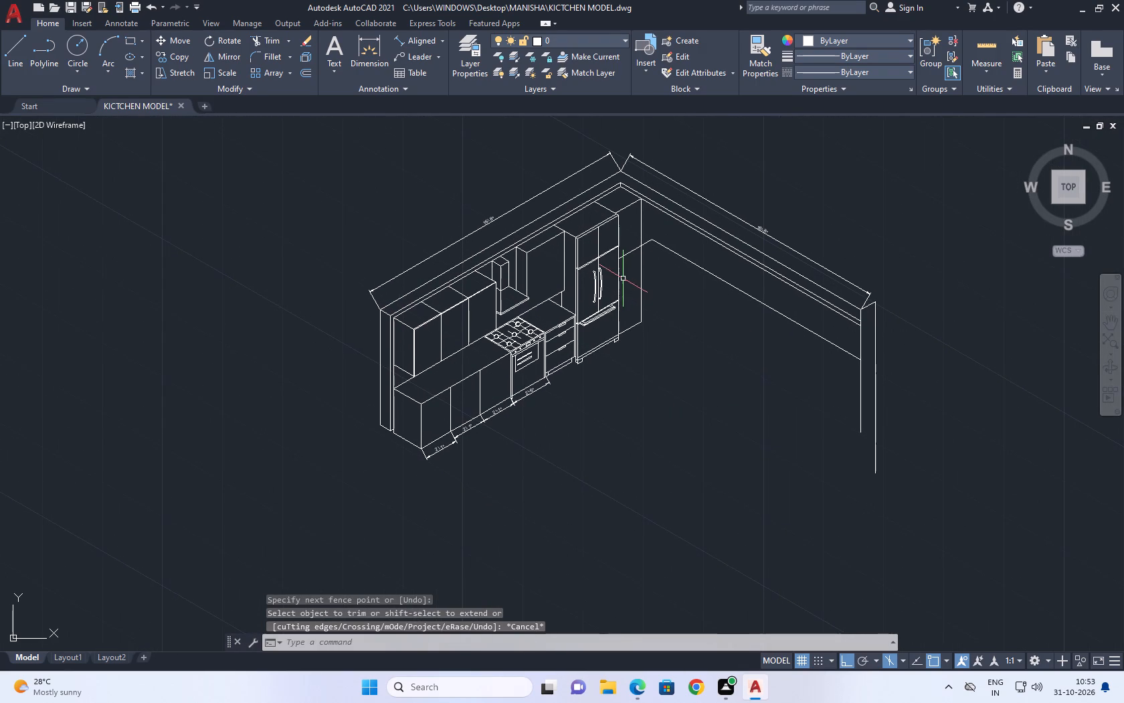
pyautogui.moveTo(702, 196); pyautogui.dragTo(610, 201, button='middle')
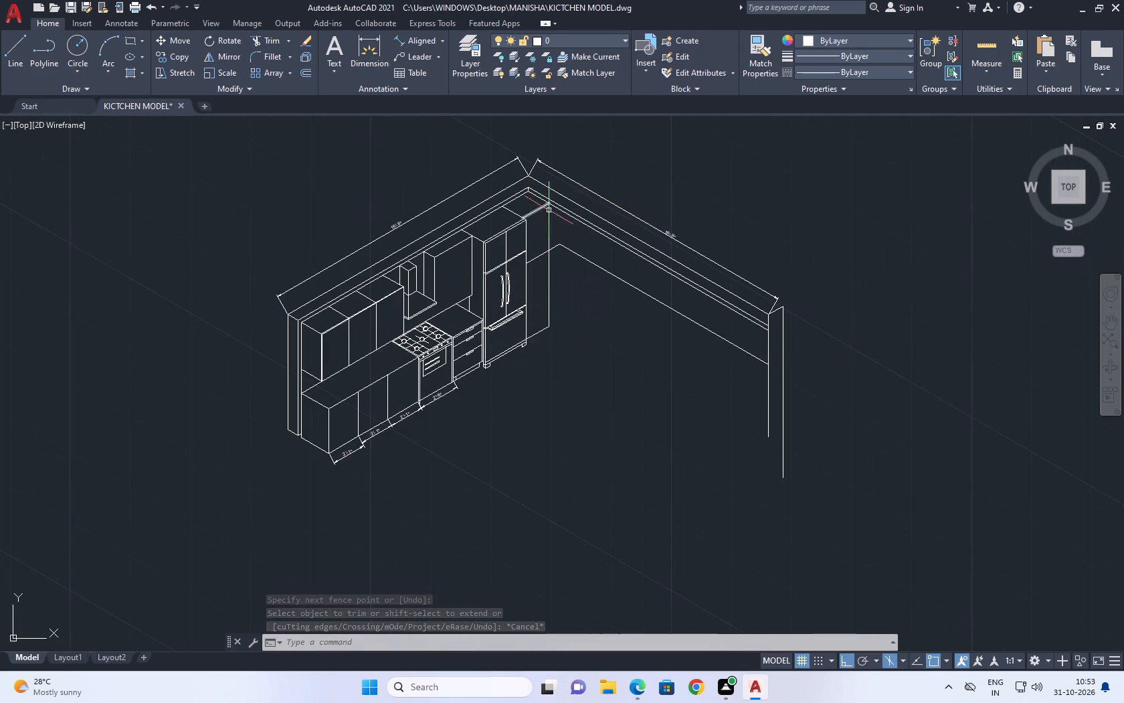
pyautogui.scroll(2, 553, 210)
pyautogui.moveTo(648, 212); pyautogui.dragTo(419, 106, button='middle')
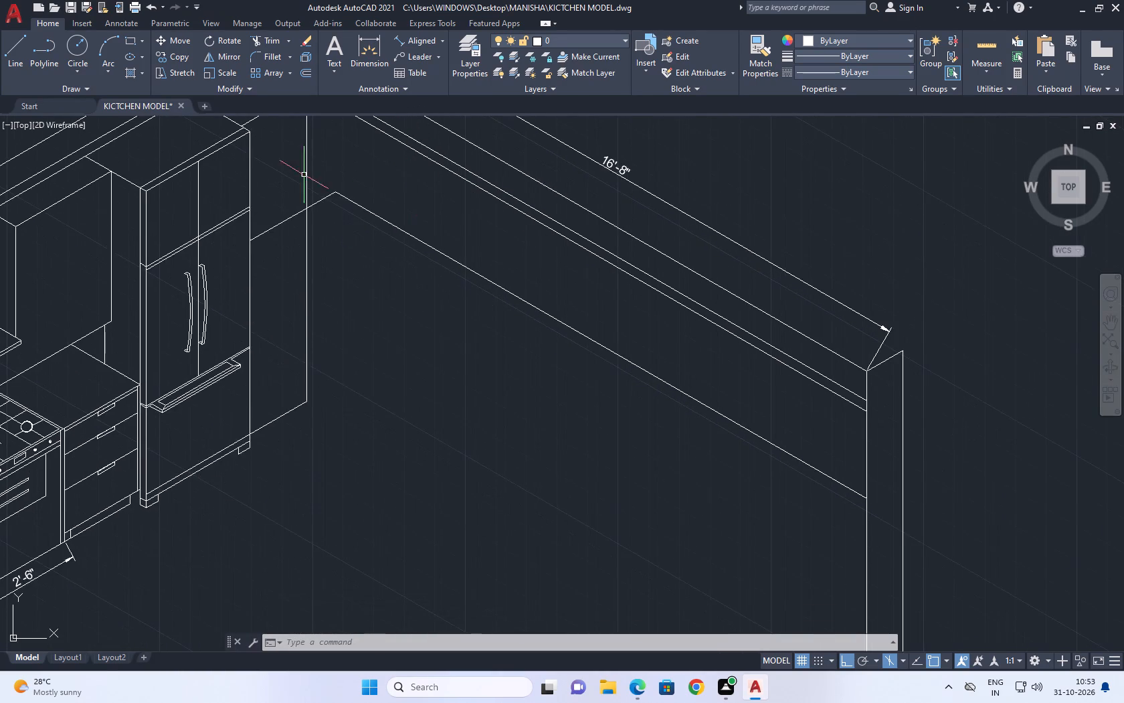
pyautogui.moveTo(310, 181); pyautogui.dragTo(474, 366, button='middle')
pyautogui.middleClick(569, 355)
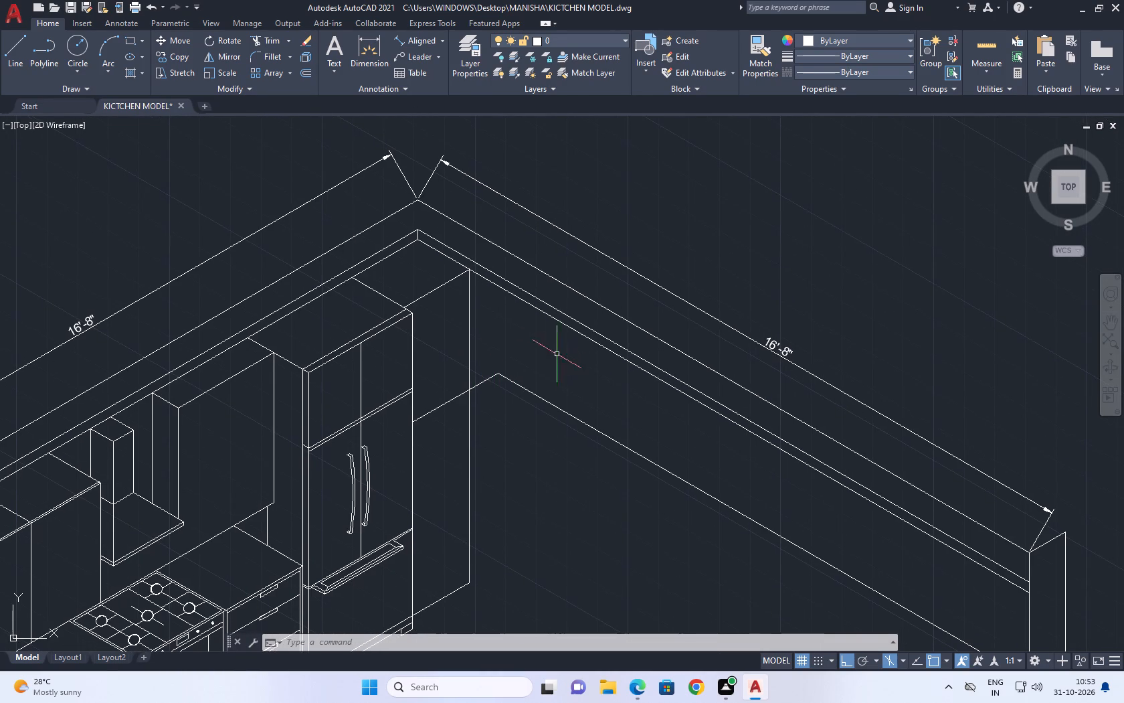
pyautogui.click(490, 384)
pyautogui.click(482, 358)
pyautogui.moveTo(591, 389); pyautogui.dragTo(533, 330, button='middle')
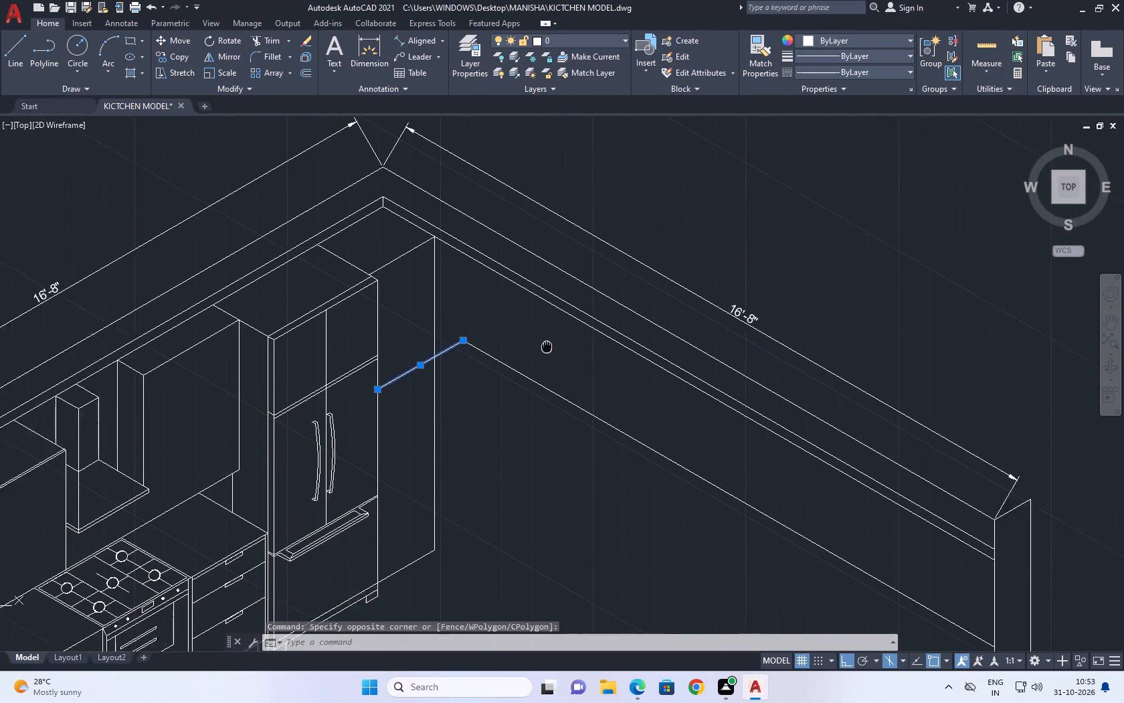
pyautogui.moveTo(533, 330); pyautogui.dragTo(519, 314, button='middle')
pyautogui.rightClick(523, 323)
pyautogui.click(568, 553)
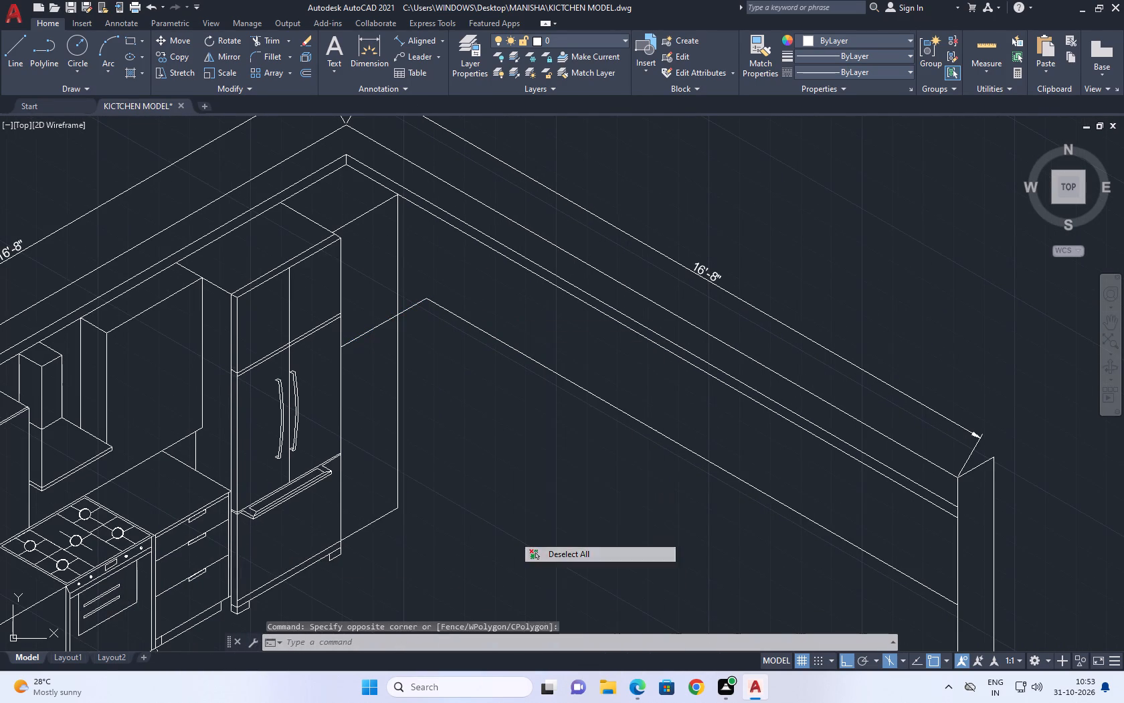
# Delete the long sloping line running below the second wall's inner top edges from the corner to the open end.
pyautogui.moveTo(698, 405); pyautogui.dragTo(636, 295, button='middle')
pyautogui.scroll(-2, 633, 296)
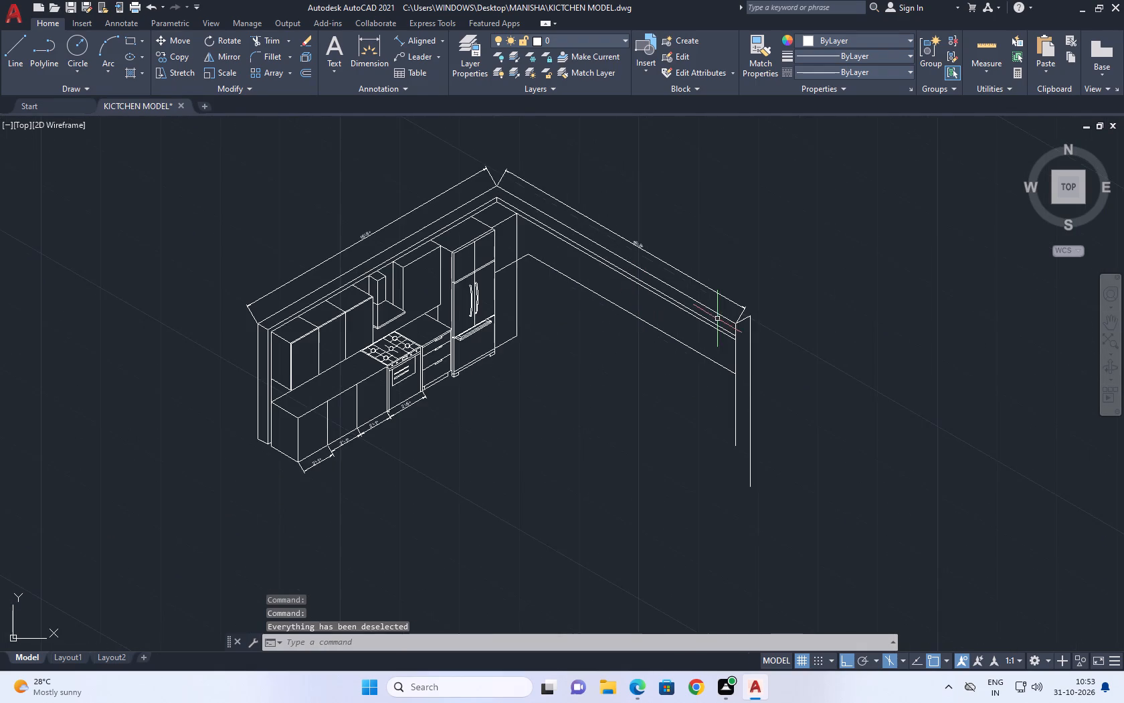
pyautogui.moveTo(735, 325); pyautogui.dragTo(743, 339, button='middle')
pyautogui.click(598, 311)
pyautogui.click(595, 295)
pyautogui.rightClick(718, 265)
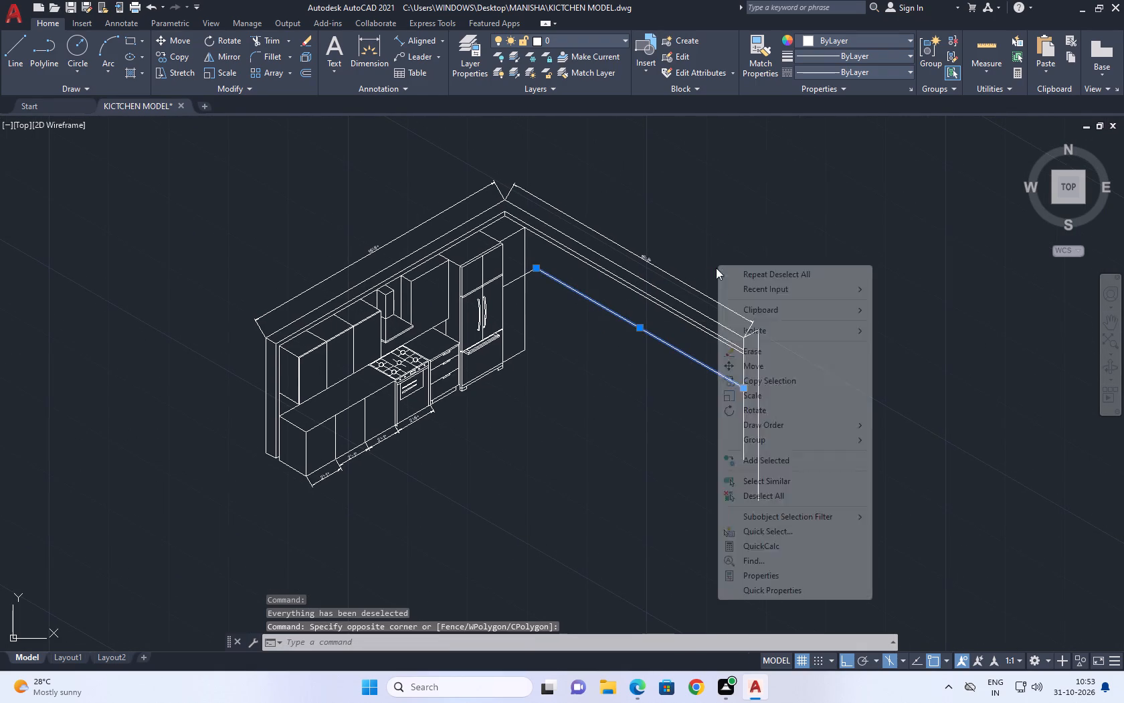
pyautogui.click(777, 497)
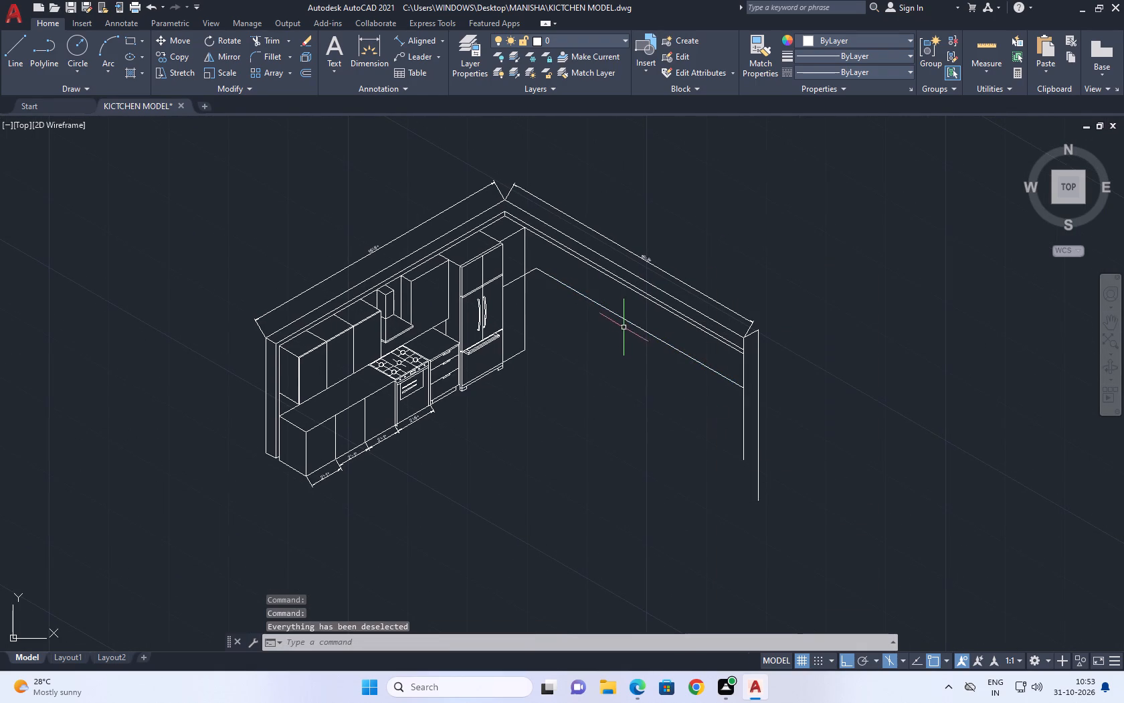
pyautogui.click(625, 321)
pyautogui.rightClick(676, 244)
pyautogui.click(726, 328)
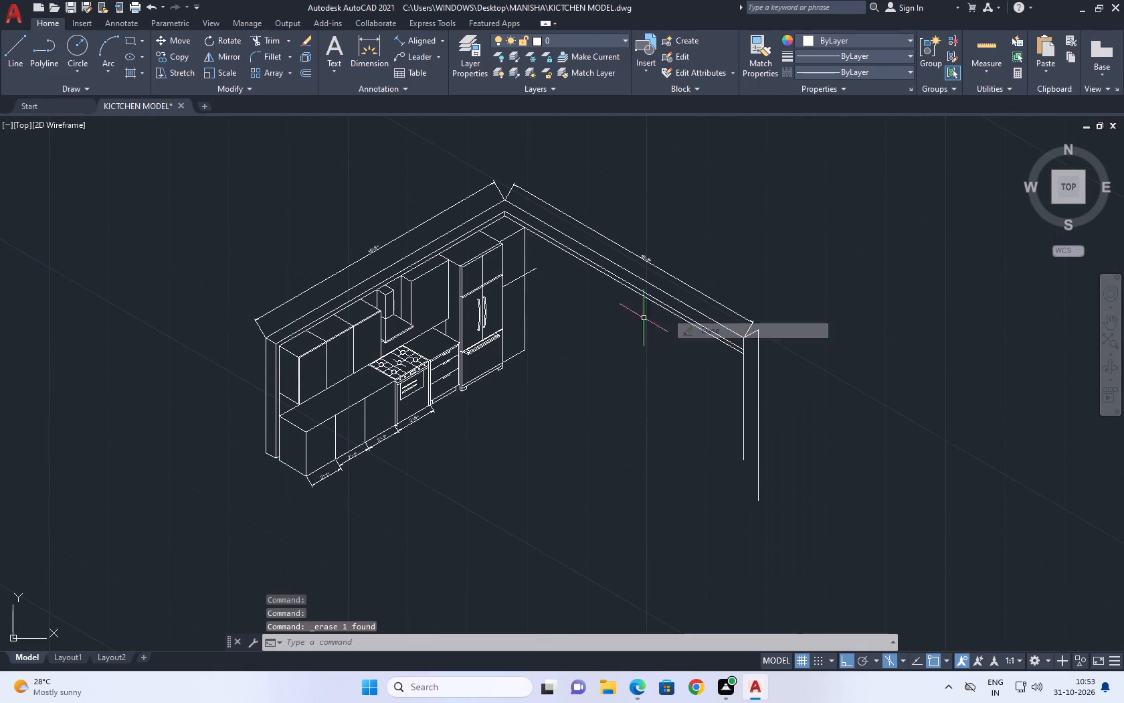
# Shorten the short sloping line beside the refrigerator so it ends on the vertical edge of the adjoining panel.
pyautogui.scroll(3, 523, 264)
pyautogui.click(562, 268)
pyautogui.click(555, 244)
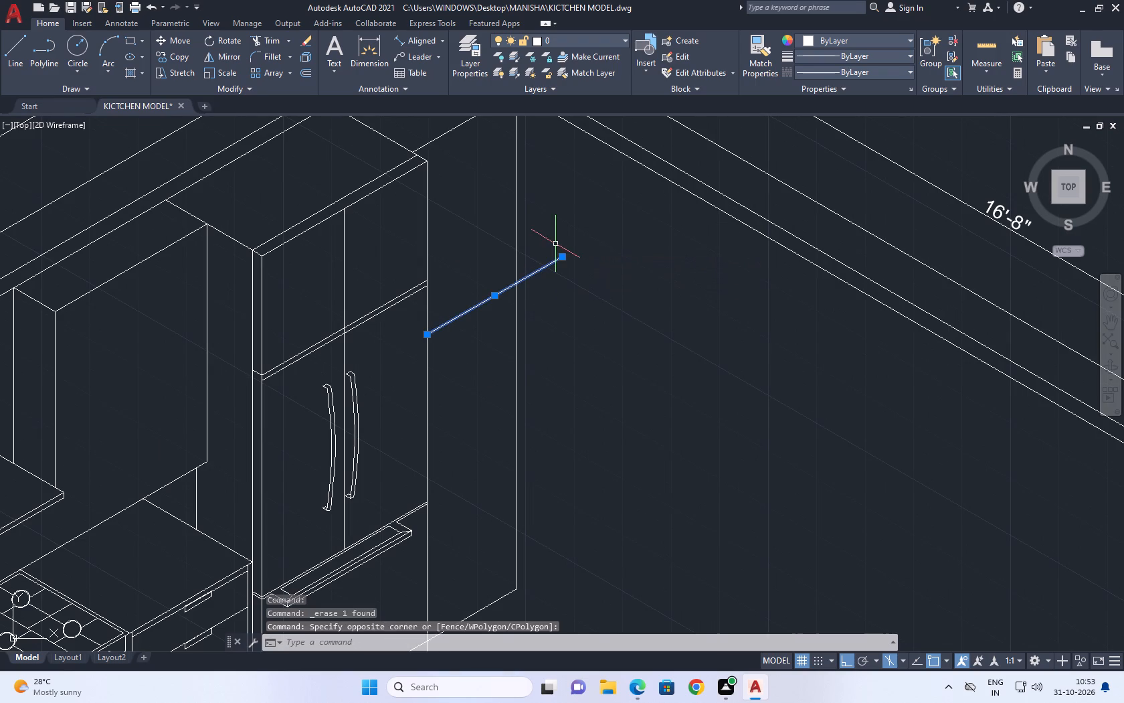
pyautogui.click(563, 255)
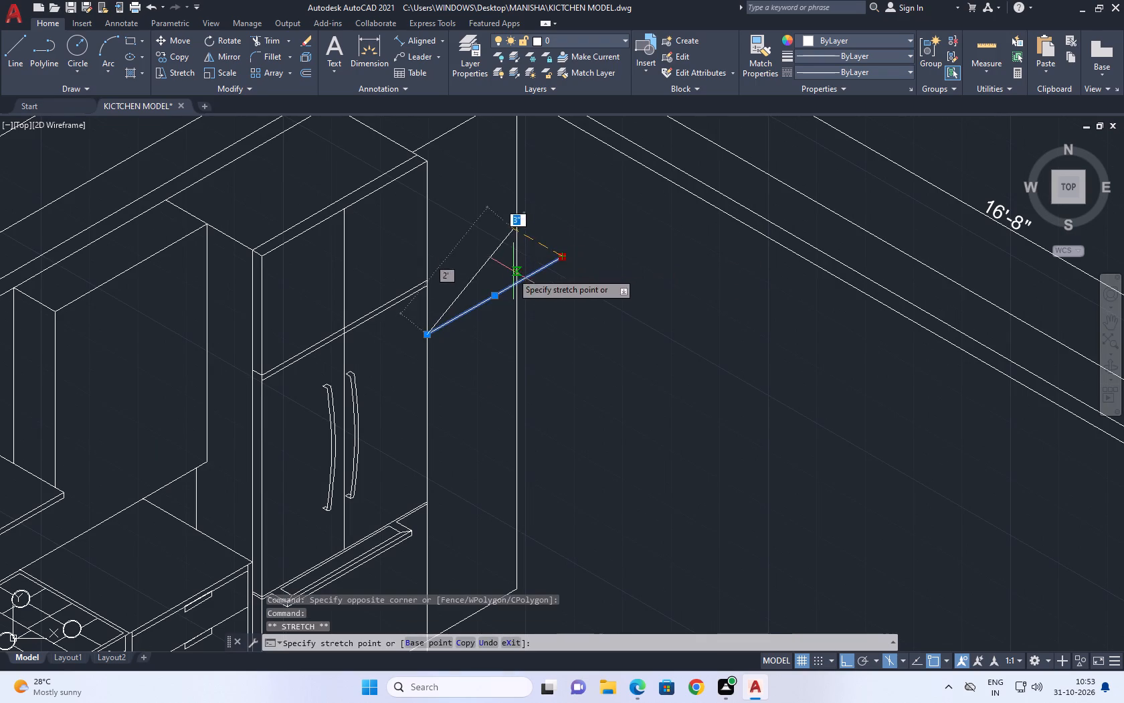
pyautogui.click(511, 279)
pyautogui.rightClick(568, 261)
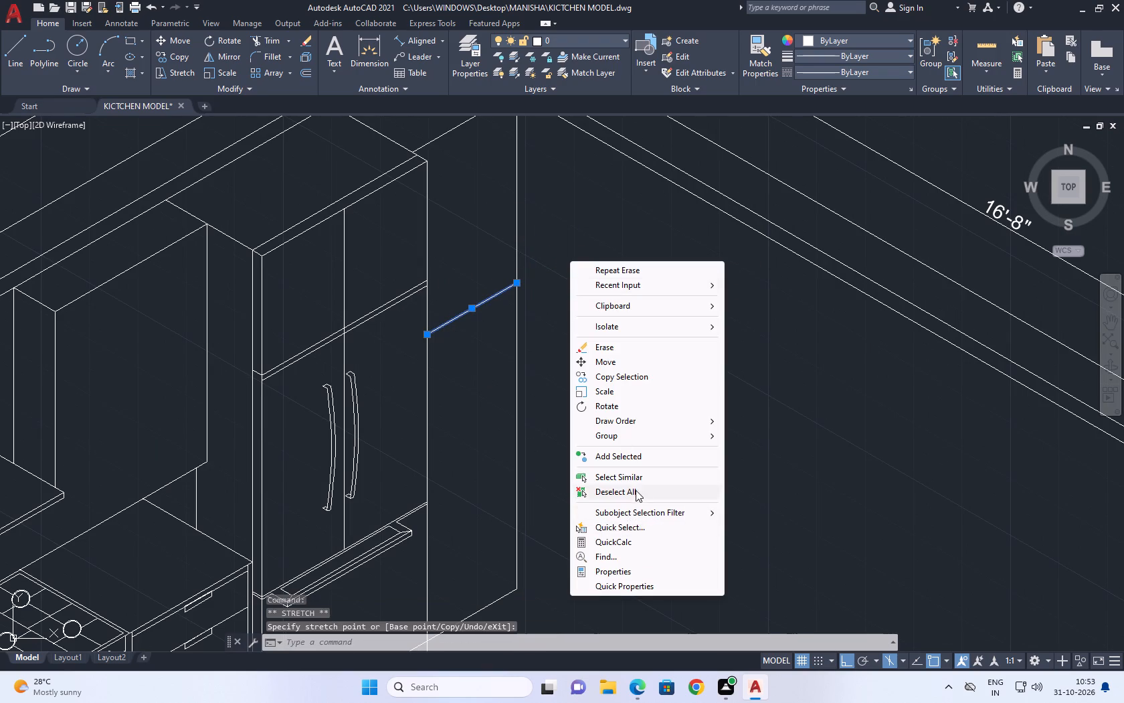
pyautogui.click(636, 489)
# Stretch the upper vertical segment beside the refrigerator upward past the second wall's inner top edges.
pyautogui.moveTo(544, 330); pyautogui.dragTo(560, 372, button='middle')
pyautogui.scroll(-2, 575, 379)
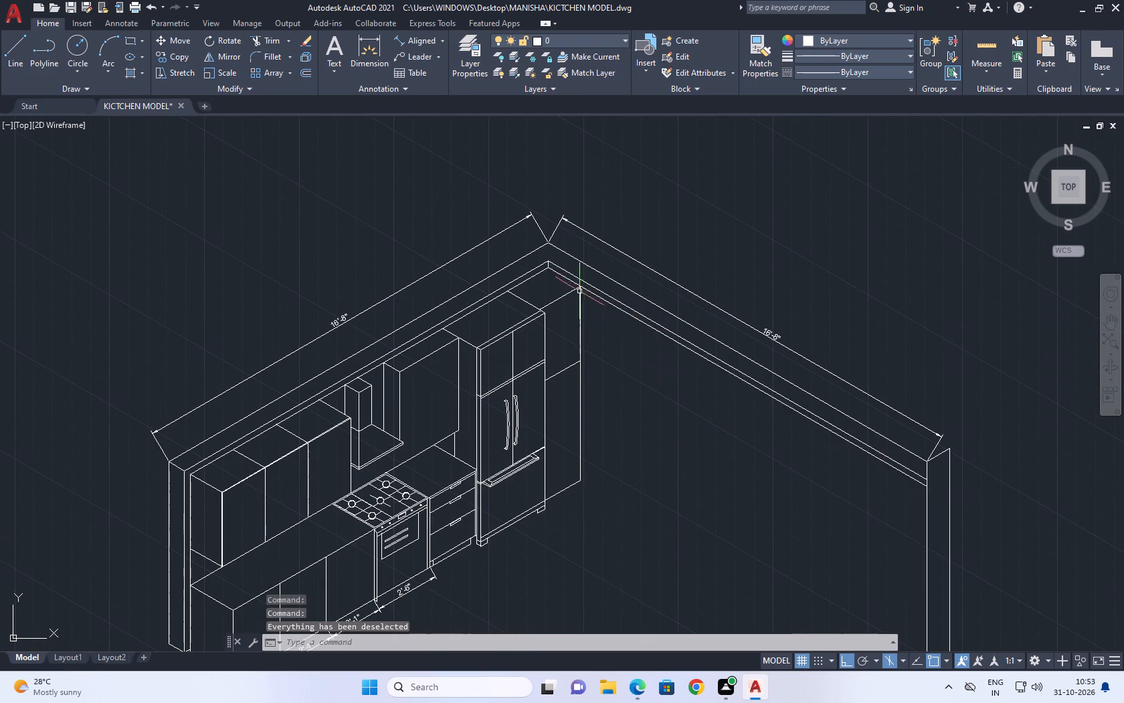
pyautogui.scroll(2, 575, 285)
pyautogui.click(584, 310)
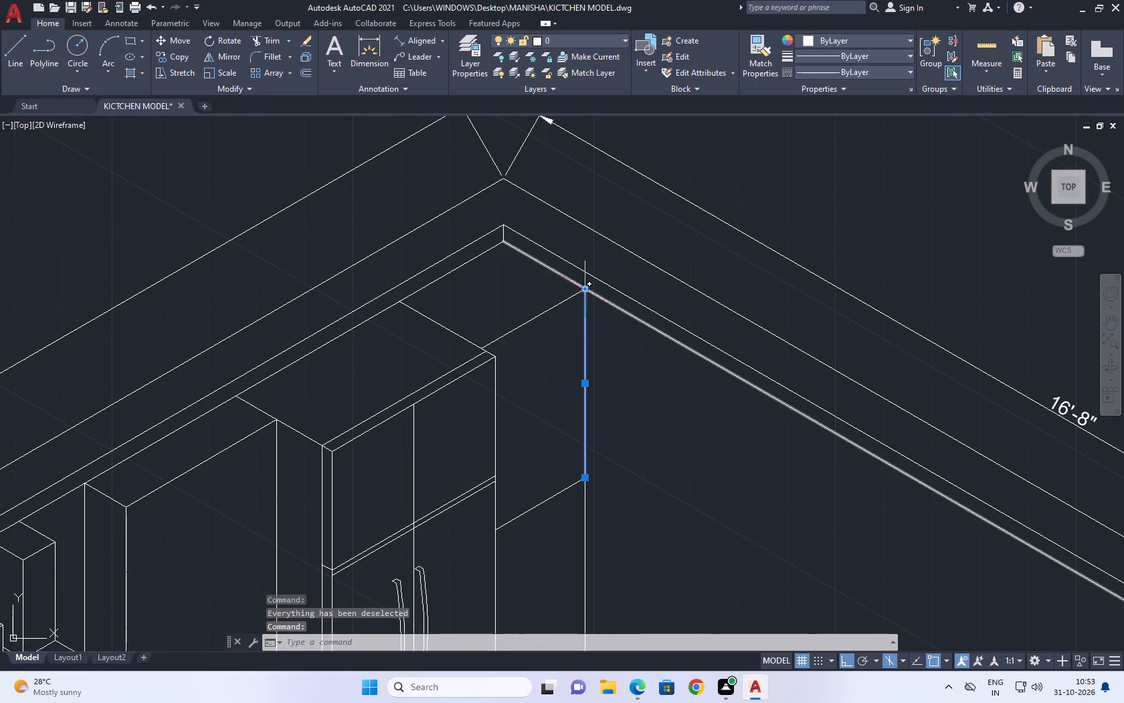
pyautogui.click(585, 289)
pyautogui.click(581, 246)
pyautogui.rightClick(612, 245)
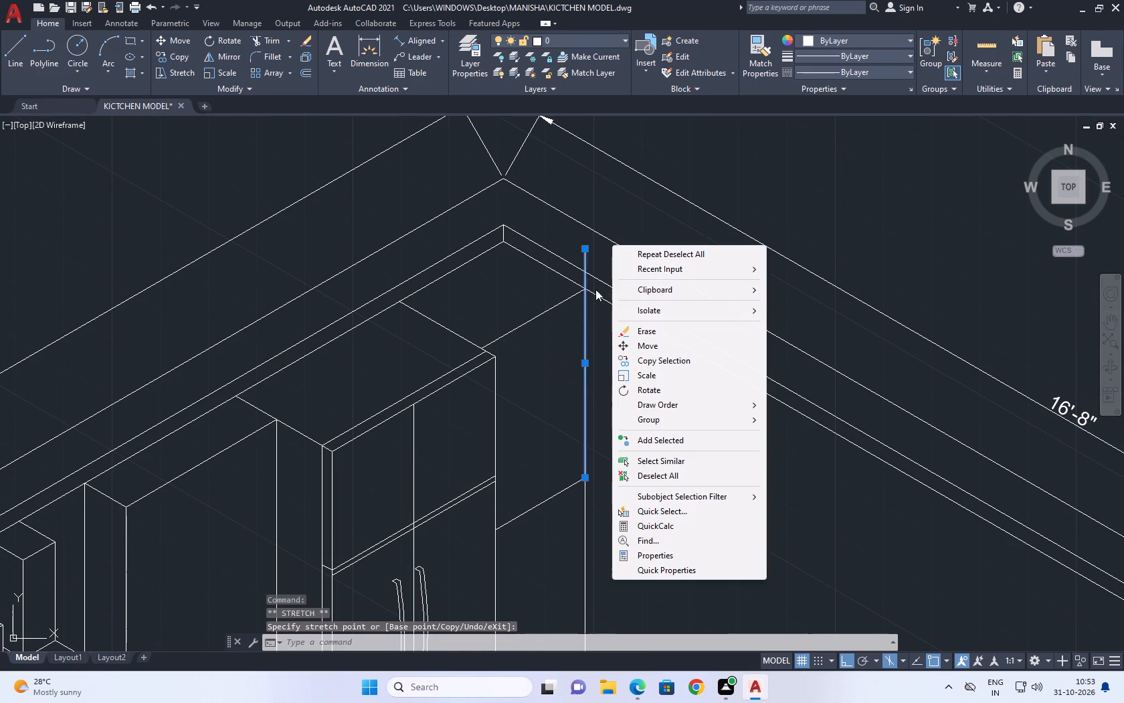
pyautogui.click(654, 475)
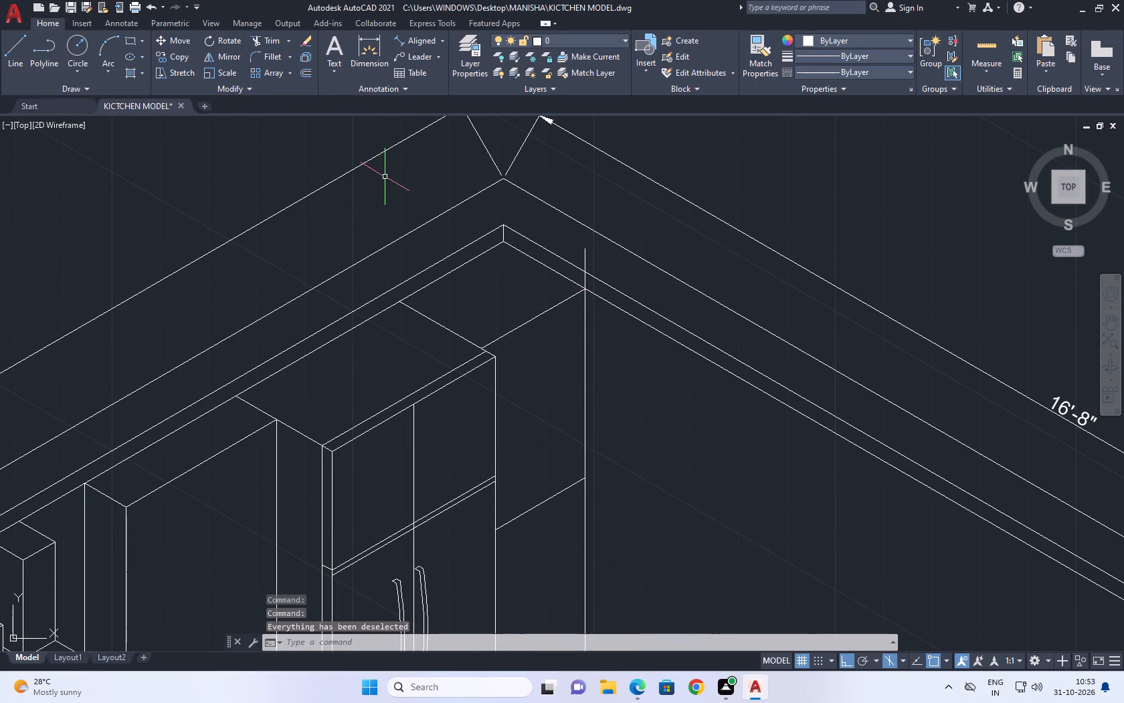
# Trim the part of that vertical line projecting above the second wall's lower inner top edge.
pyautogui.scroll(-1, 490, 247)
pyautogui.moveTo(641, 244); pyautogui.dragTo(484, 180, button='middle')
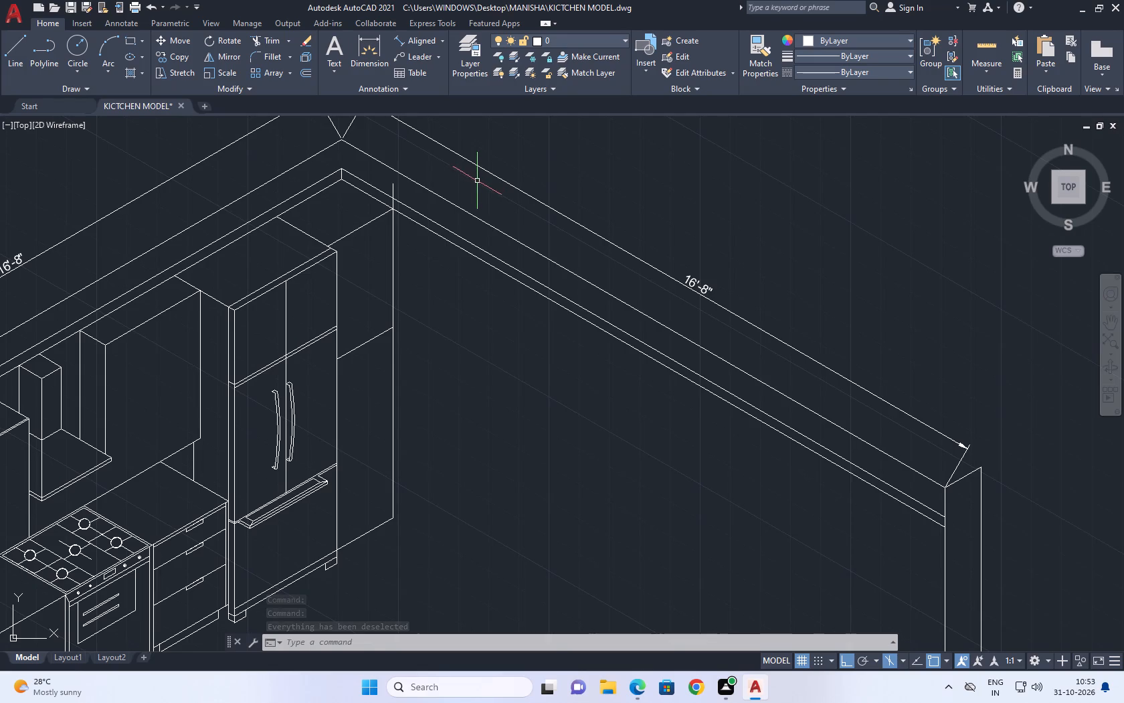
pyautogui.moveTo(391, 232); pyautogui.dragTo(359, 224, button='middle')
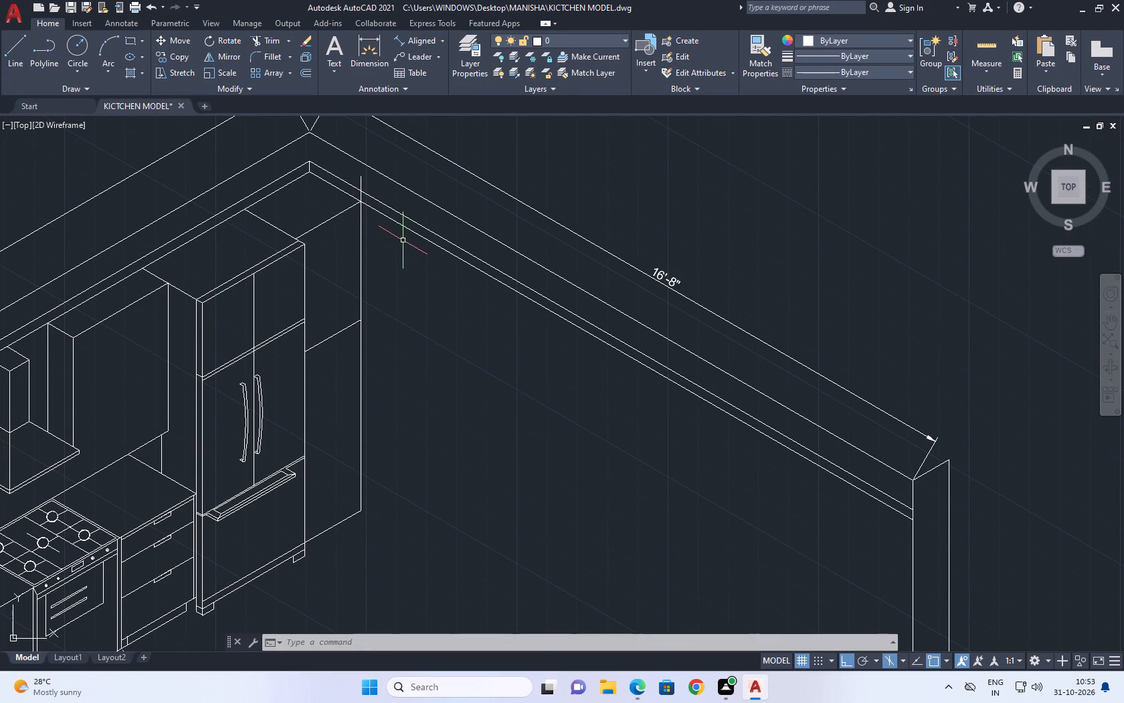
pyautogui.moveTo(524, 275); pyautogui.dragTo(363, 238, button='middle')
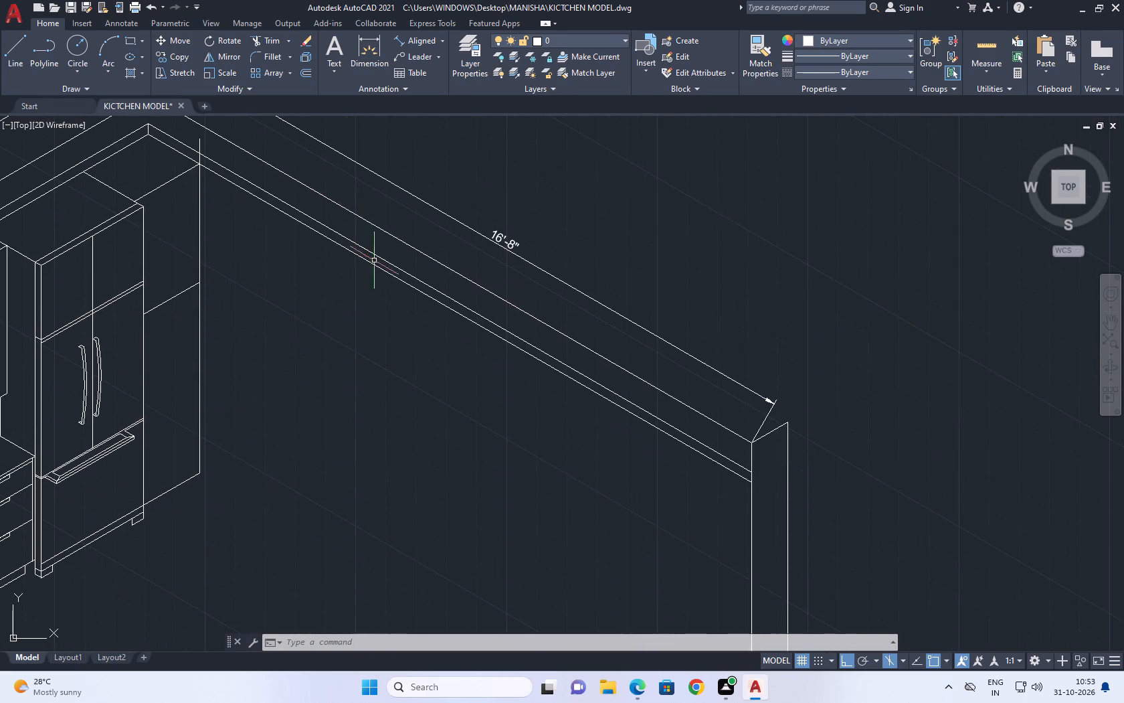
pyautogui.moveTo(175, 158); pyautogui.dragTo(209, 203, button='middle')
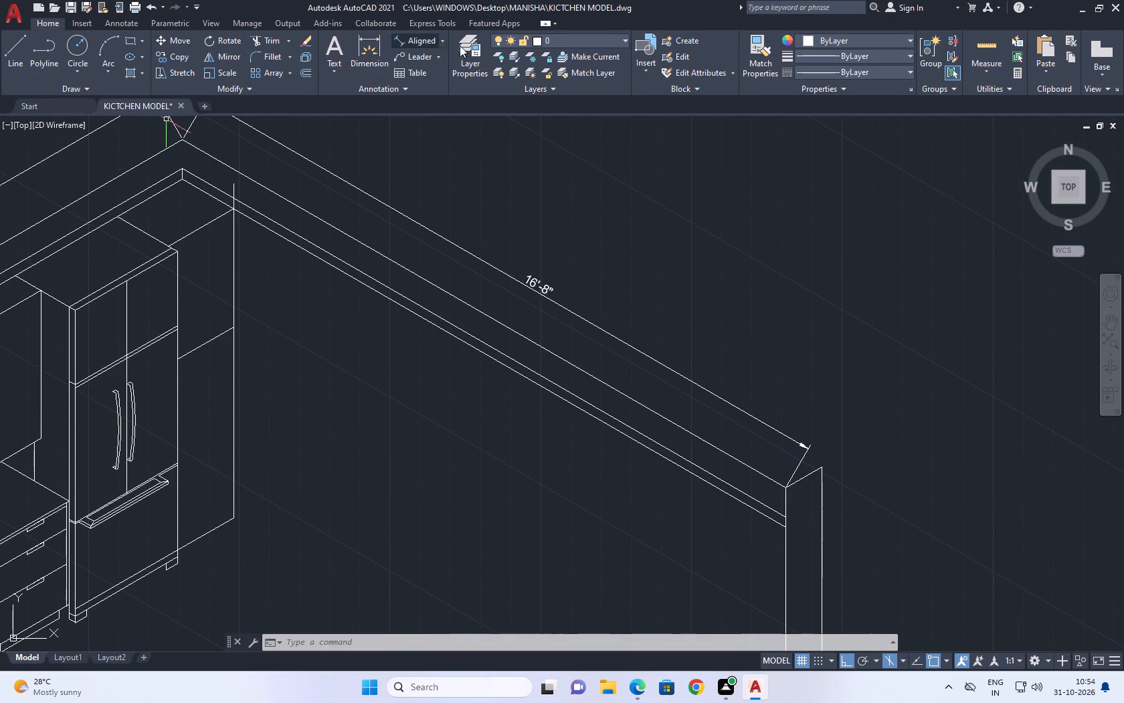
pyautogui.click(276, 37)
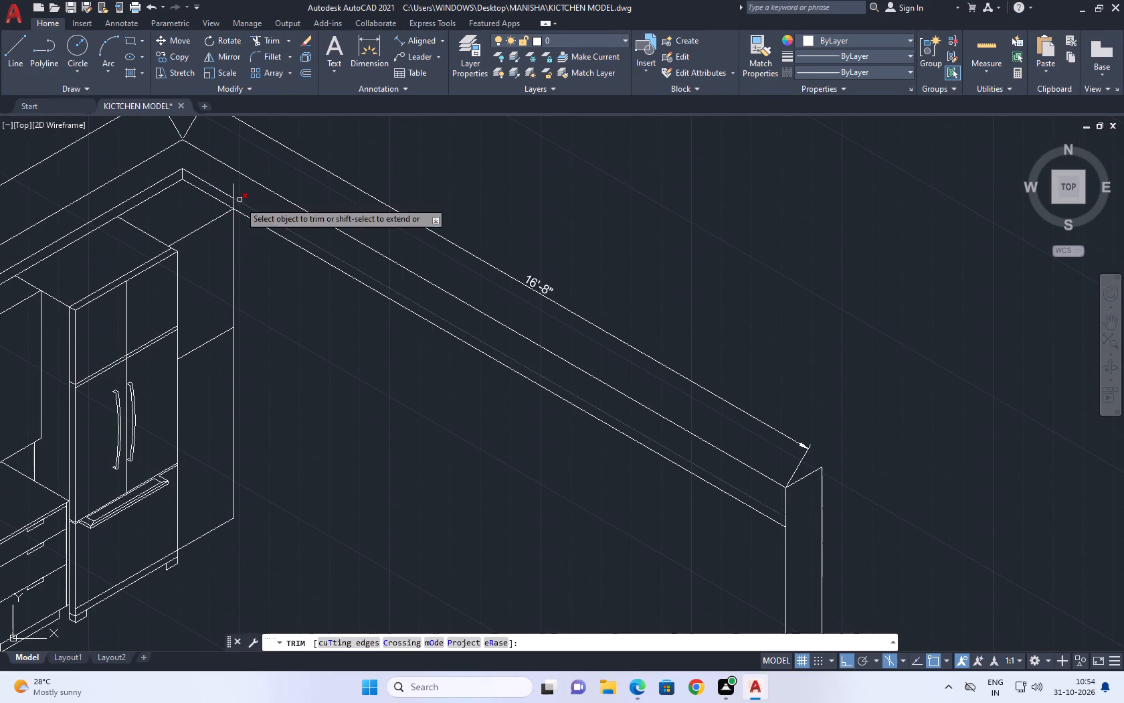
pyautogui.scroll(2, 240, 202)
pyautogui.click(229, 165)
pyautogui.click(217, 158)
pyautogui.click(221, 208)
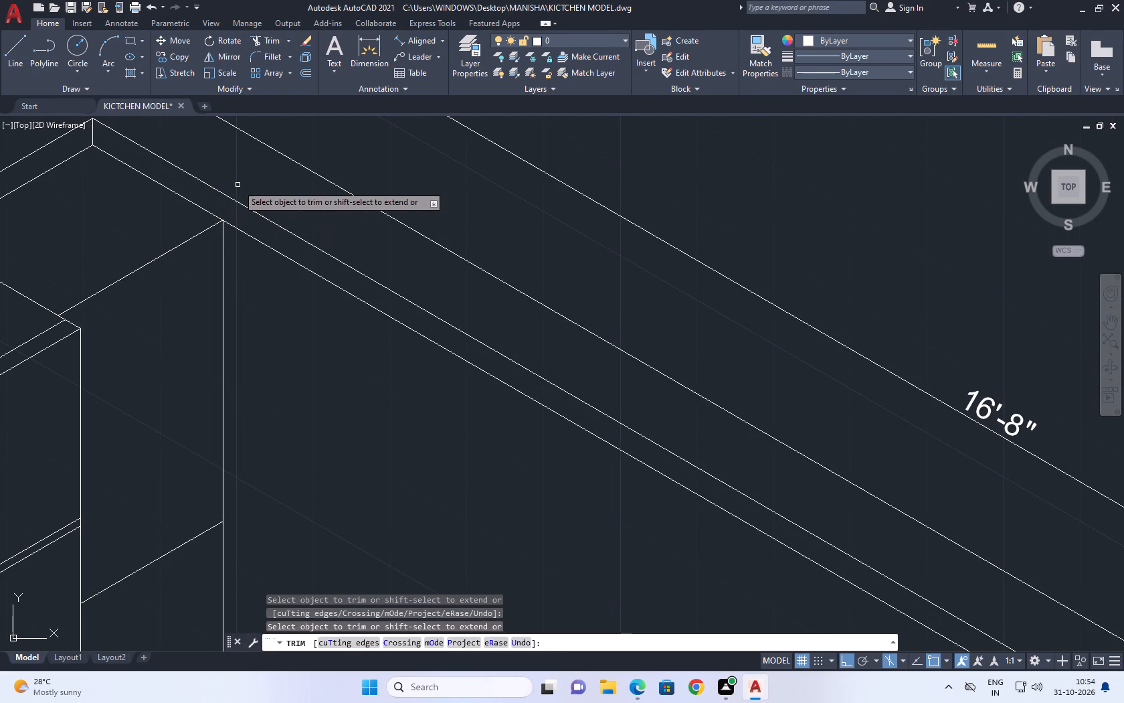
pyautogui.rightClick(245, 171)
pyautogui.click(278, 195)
# Join the two stacked vertical segments at the panel edge beside the refrigerator into a single line.
pyautogui.scroll(-4, 285, 196)
pyautogui.moveTo(378, 264); pyautogui.dragTo(385, 281, button='middle')
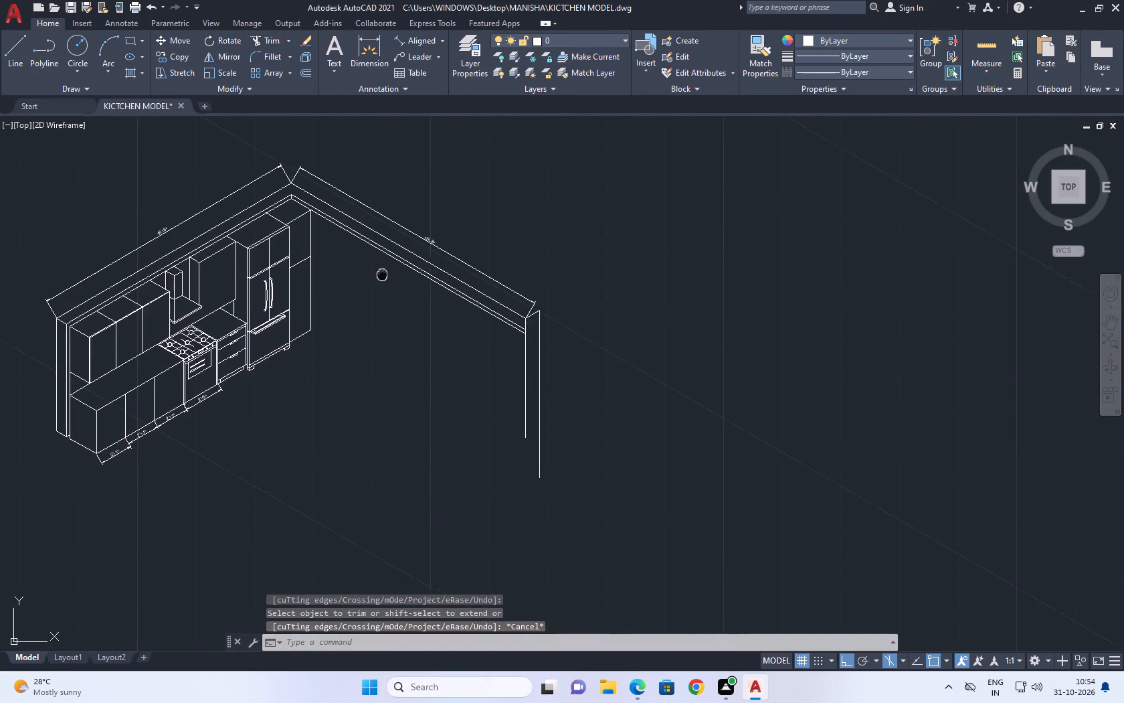
pyautogui.moveTo(385, 281); pyautogui.dragTo(389, 292, button='middle')
pyautogui.scroll(2, 312, 257)
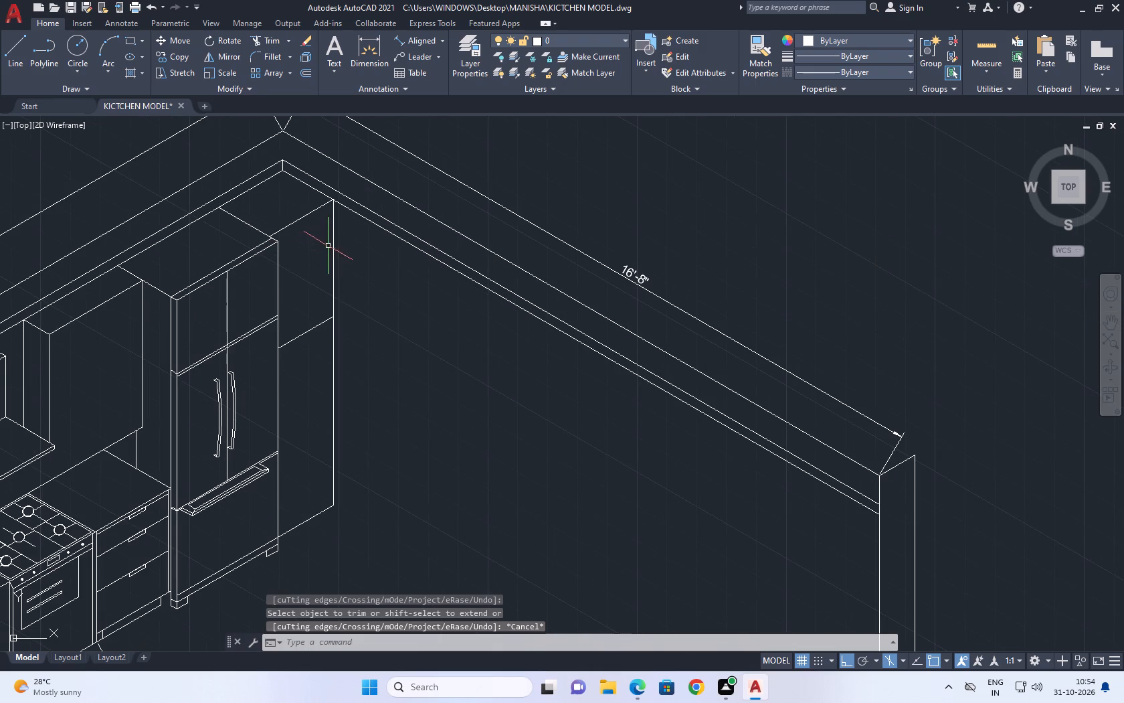
pyautogui.click(332, 242)
pyautogui.click(339, 337)
pyautogui.click(325, 374)
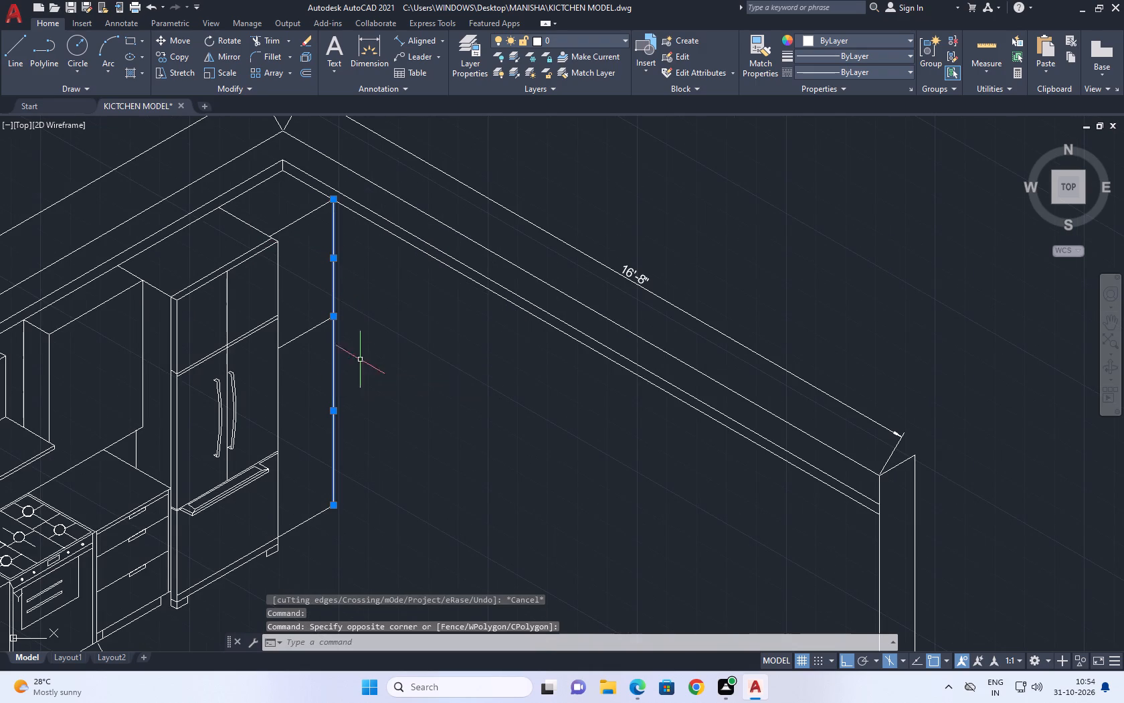
pyautogui.rightClick(395, 339)
pyautogui.click(379, 305)
pyautogui.click(372, 342)
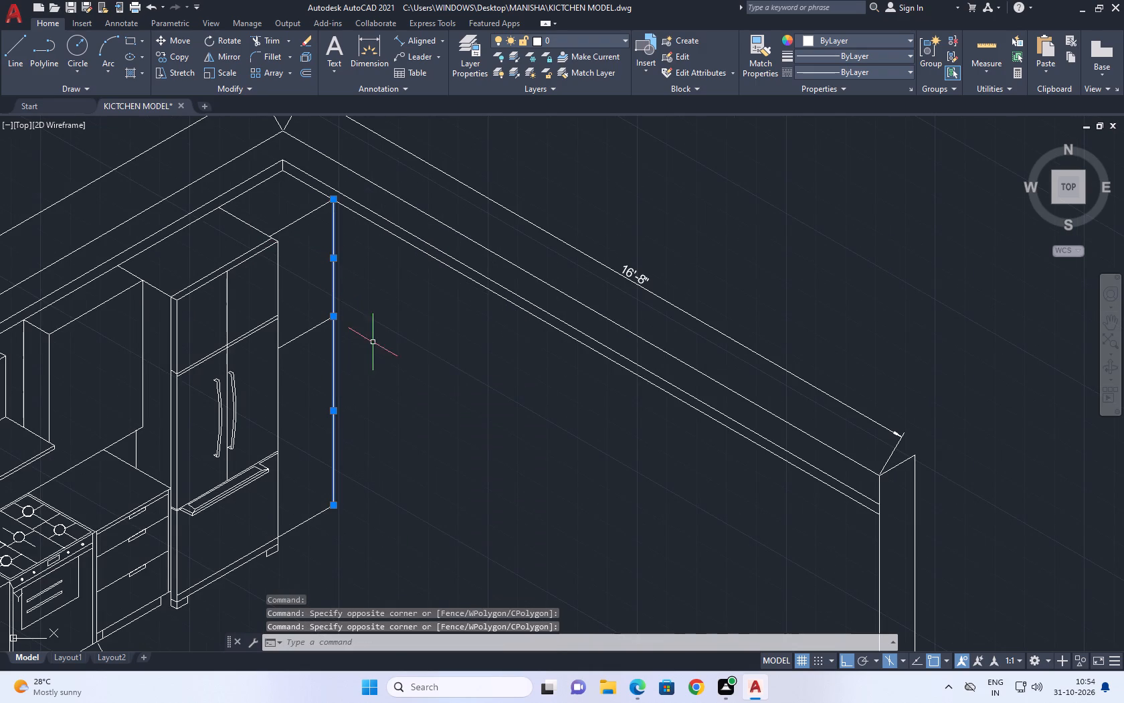
pyautogui.press('j')
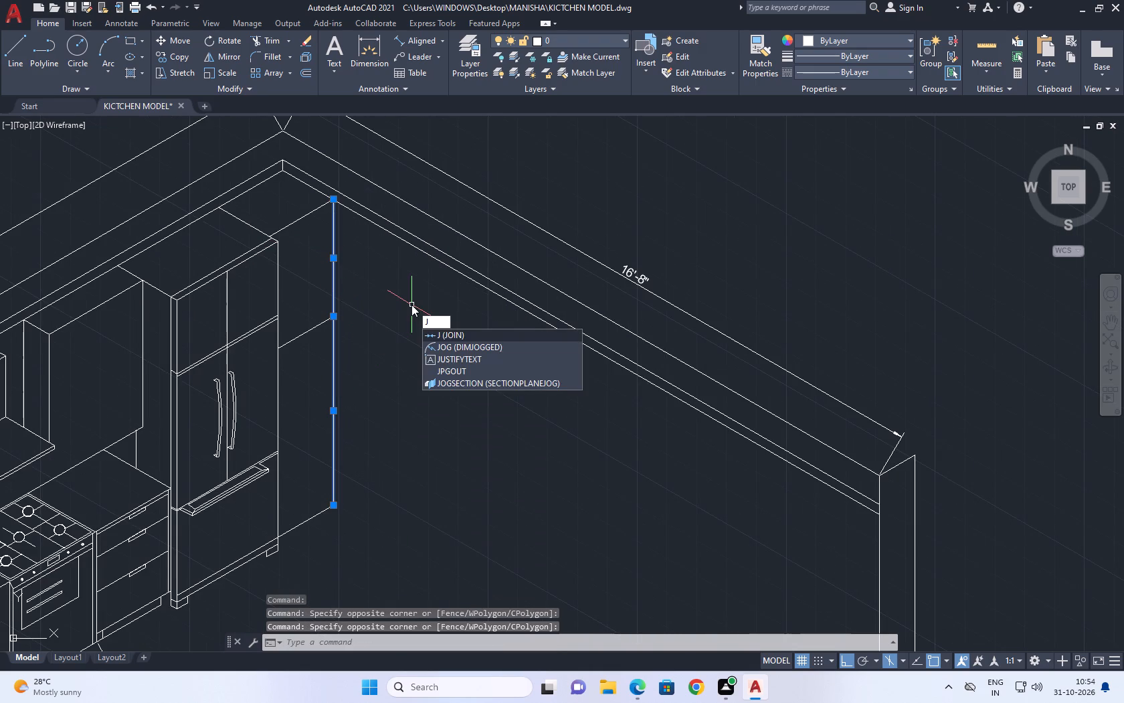
pyautogui.press('Return')
# Copy the joined vertical line along the second wall at distances of 3' and 6' from its top endpoint.
pyautogui.scroll(-1, 387, 193)
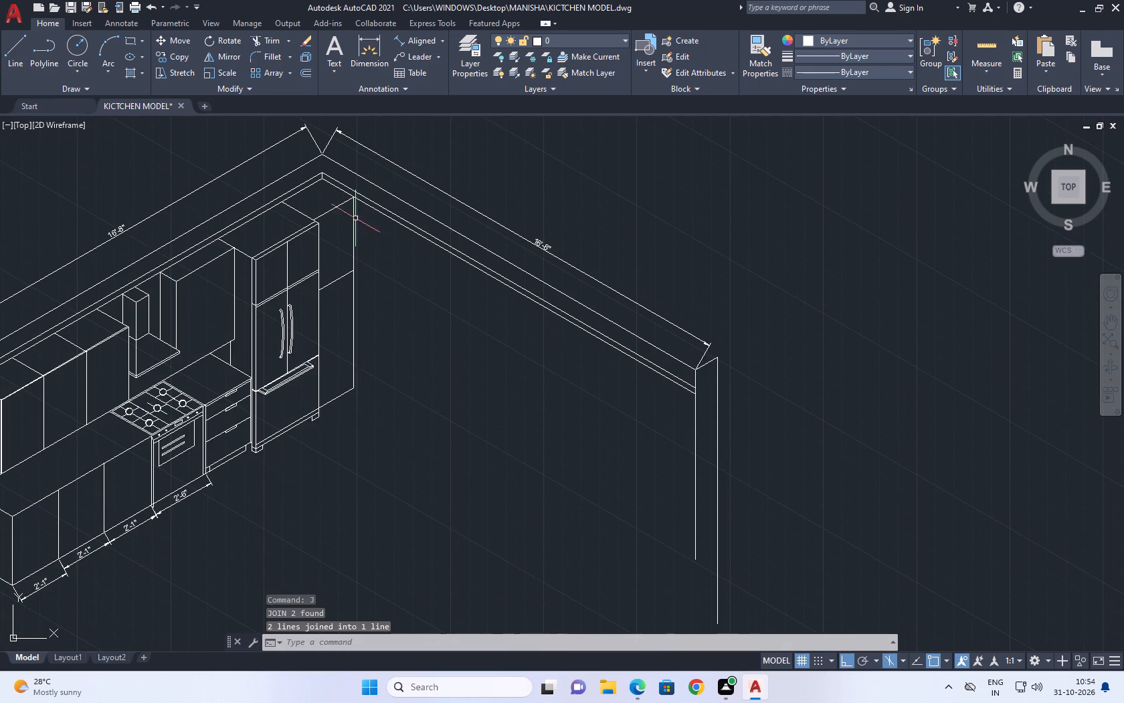
pyautogui.moveTo(355, 224); pyautogui.dragTo(349, 228)
pyautogui.click(173, 50)
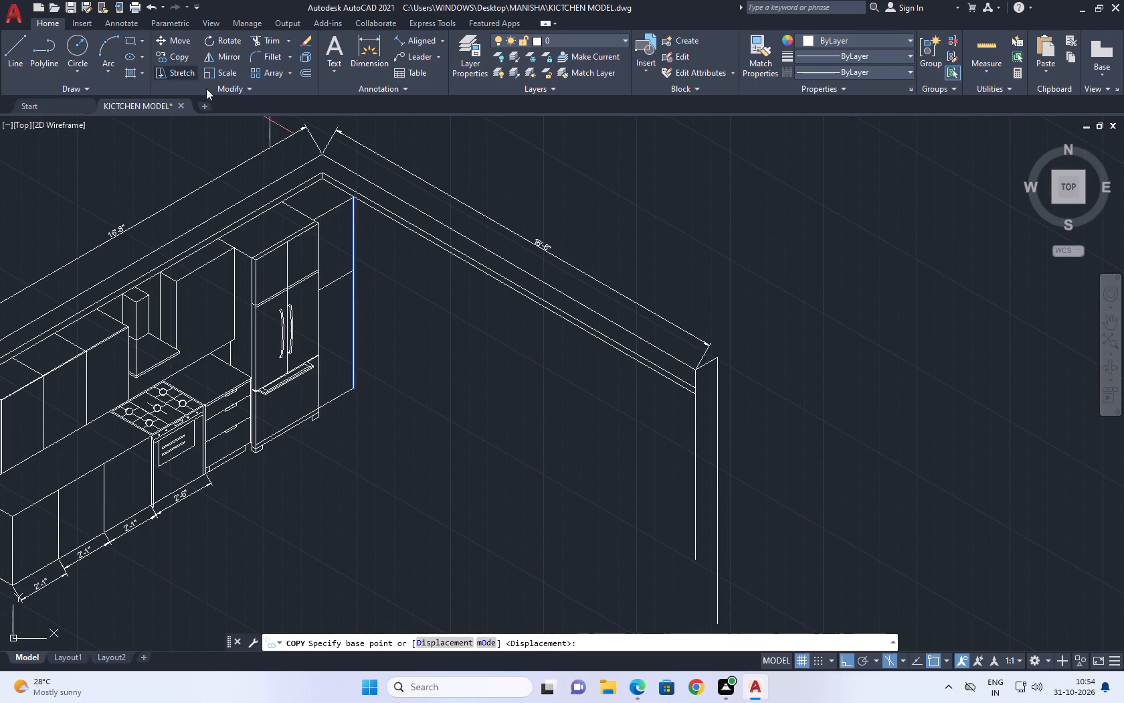
pyautogui.moveTo(487, 181); pyautogui.dragTo(450, 165, button='middle')
pyautogui.scroll(1, 453, 167)
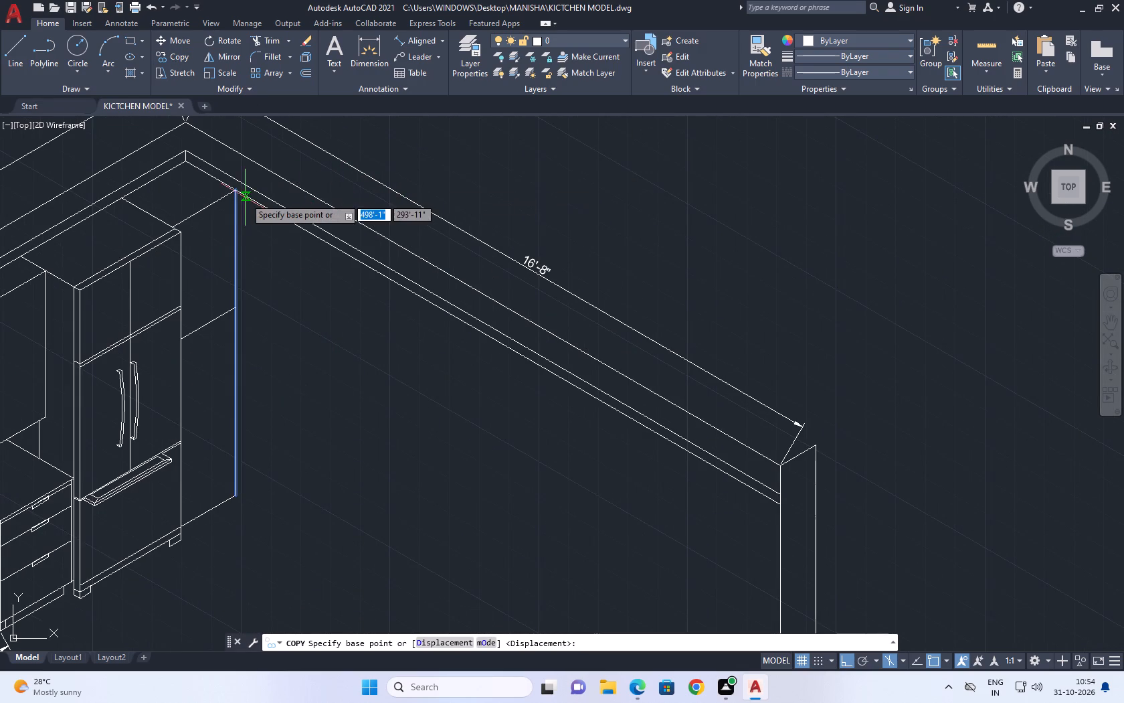
pyautogui.scroll(1, 242, 198)
pyautogui.click(231, 187)
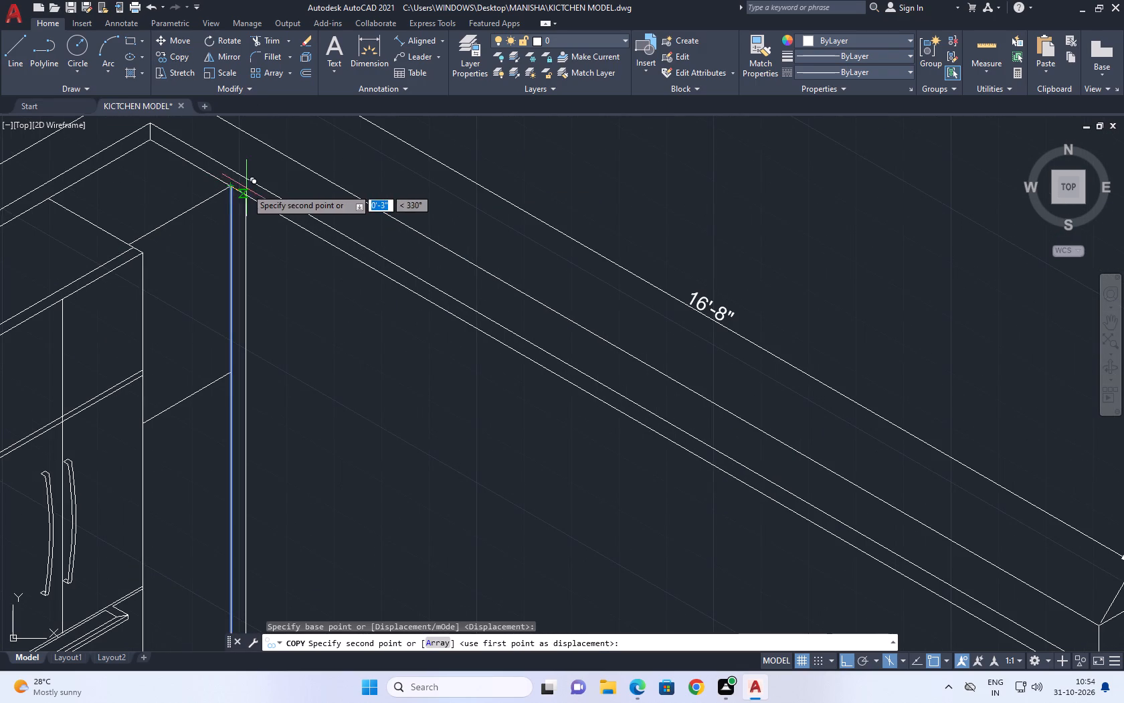
pyautogui.scroll(-2, 282, 200)
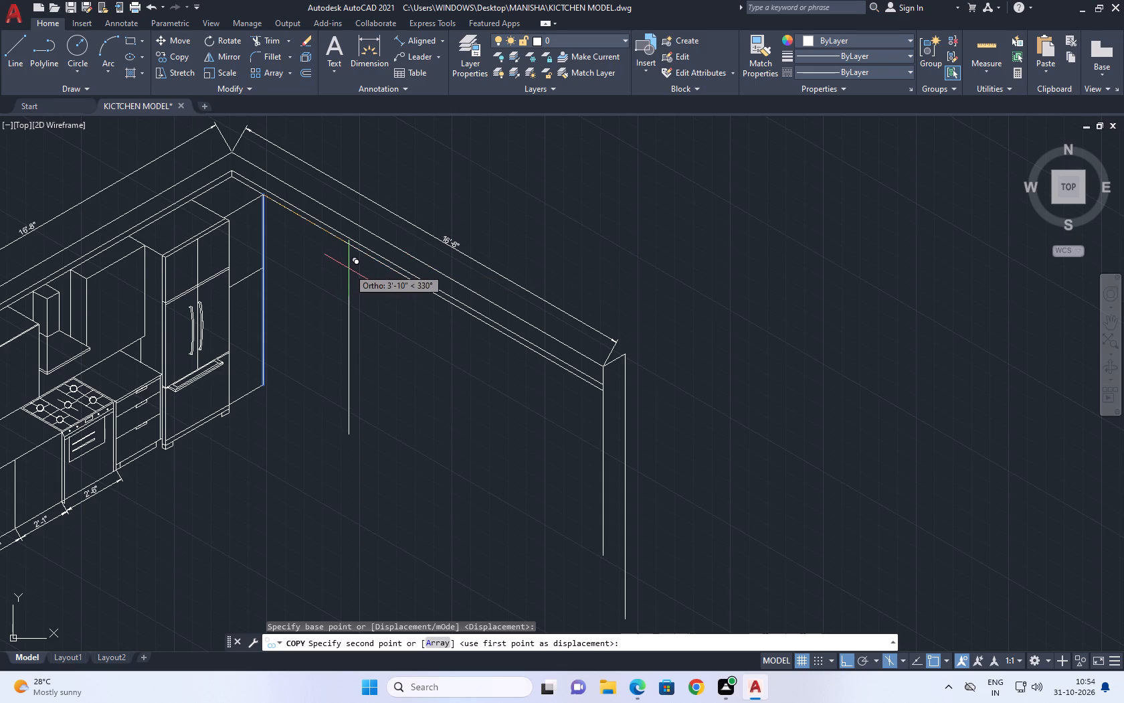
pyautogui.write("3'")
pyautogui.press('Return')
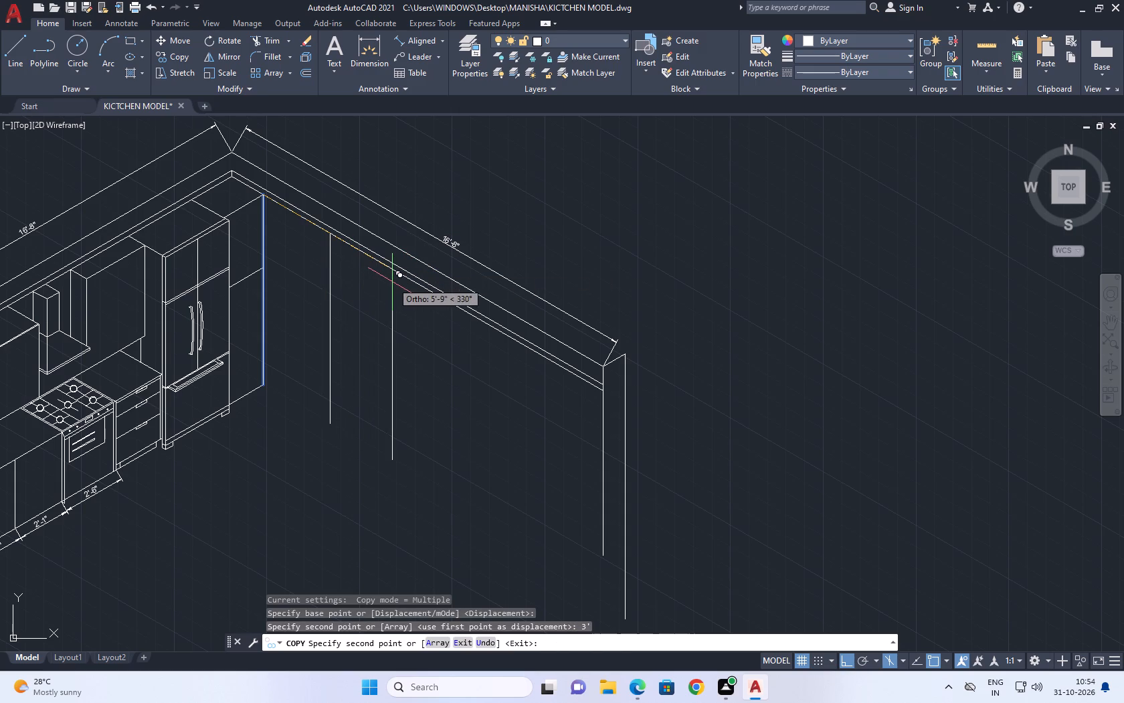
pyautogui.write("6'")
pyautogui.press('Return')
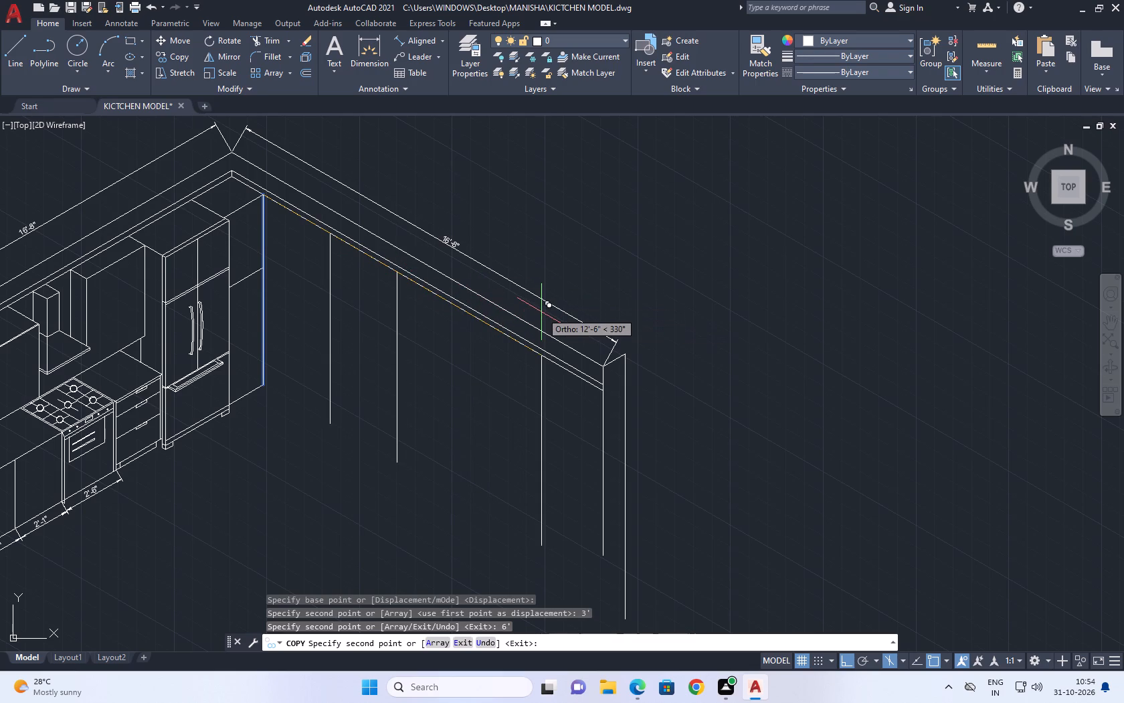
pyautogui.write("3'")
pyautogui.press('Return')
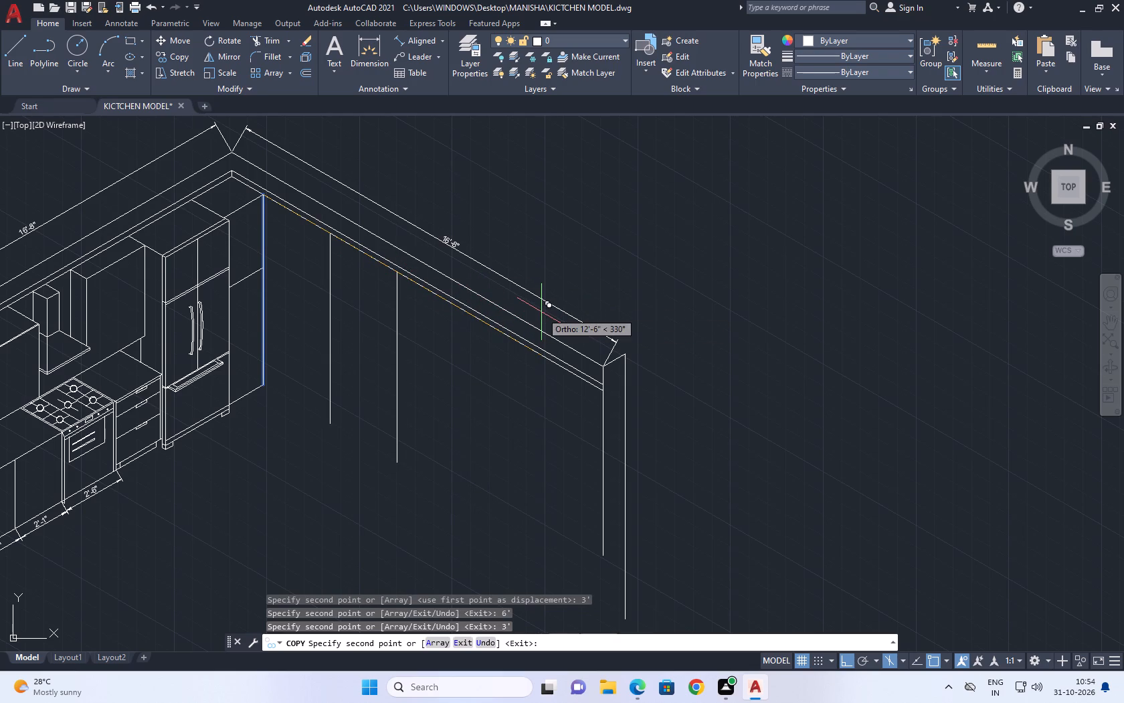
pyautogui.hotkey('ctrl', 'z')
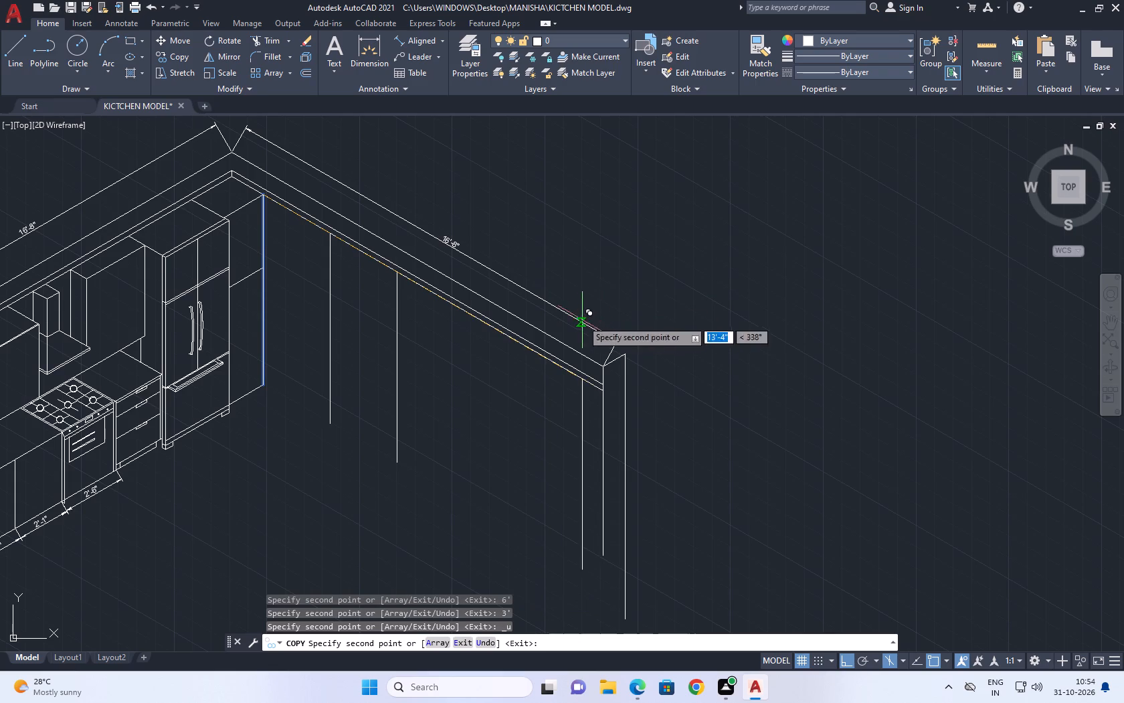
# Add two more copies of the vertical line along the second wall at 9' and 15'.
pyautogui.write("9'")
pyautogui.press('Return')
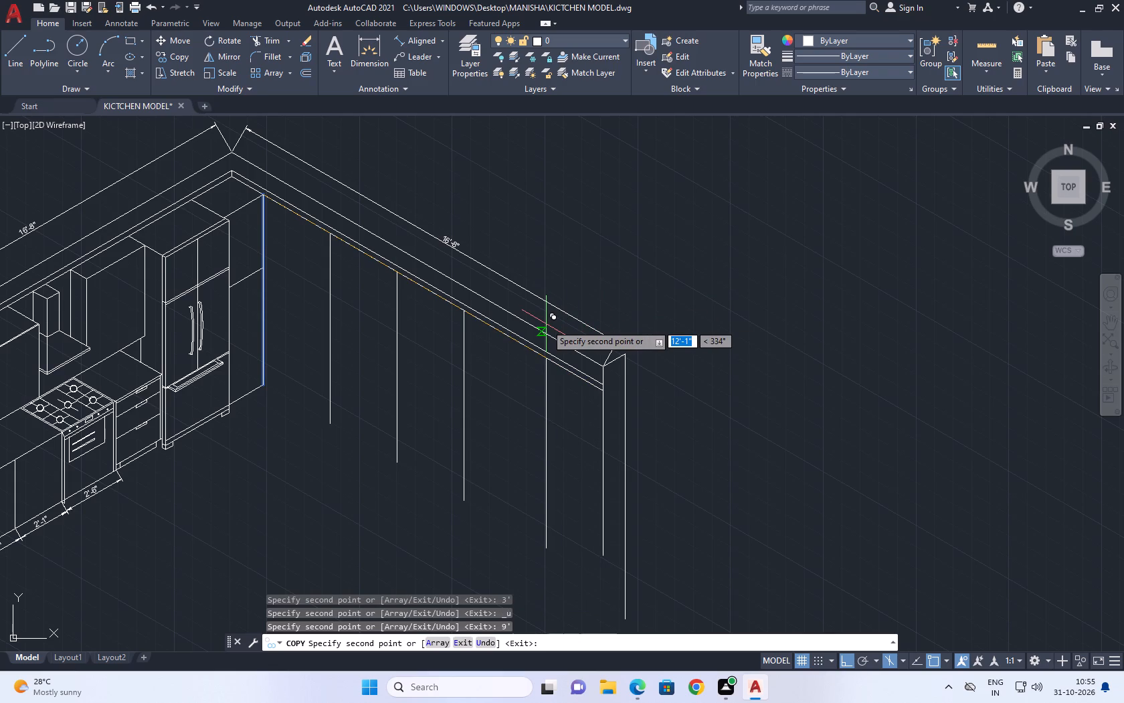
pyautogui.write("15'")
pyautogui.press('Return')
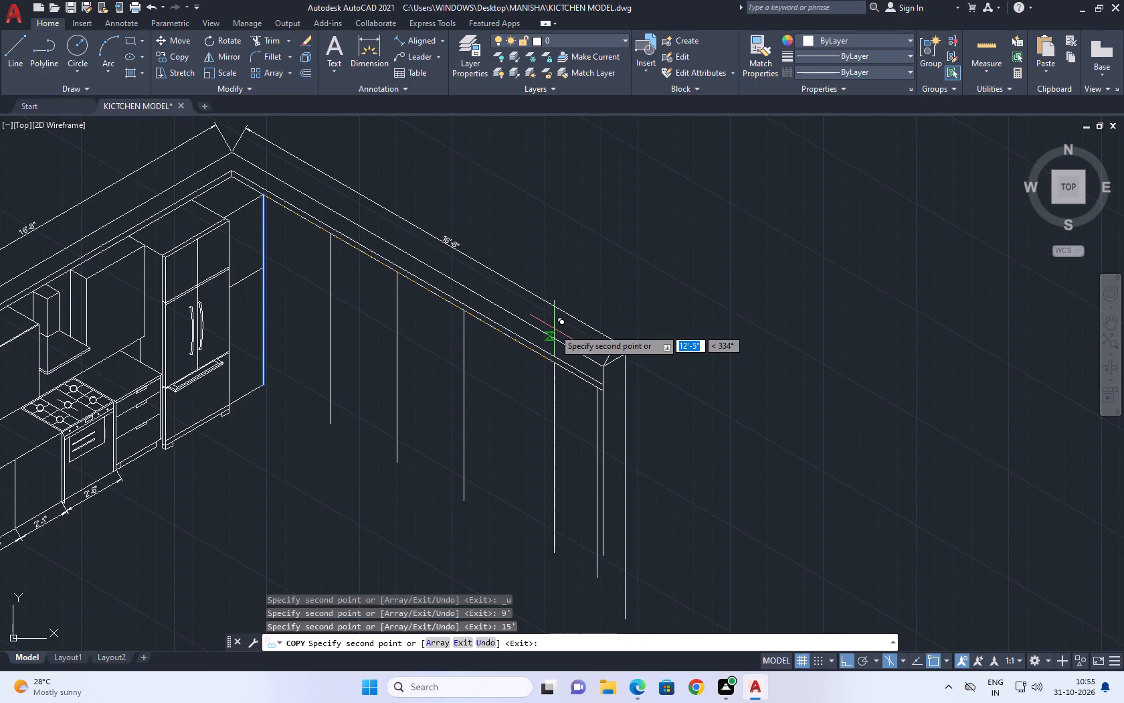
pyautogui.press('Escape')
# Delete the short sloped top line and the outermost vertical line at the second wall's free end.
pyautogui.moveTo(595, 380); pyautogui.dragTo(662, 298, button='middle')
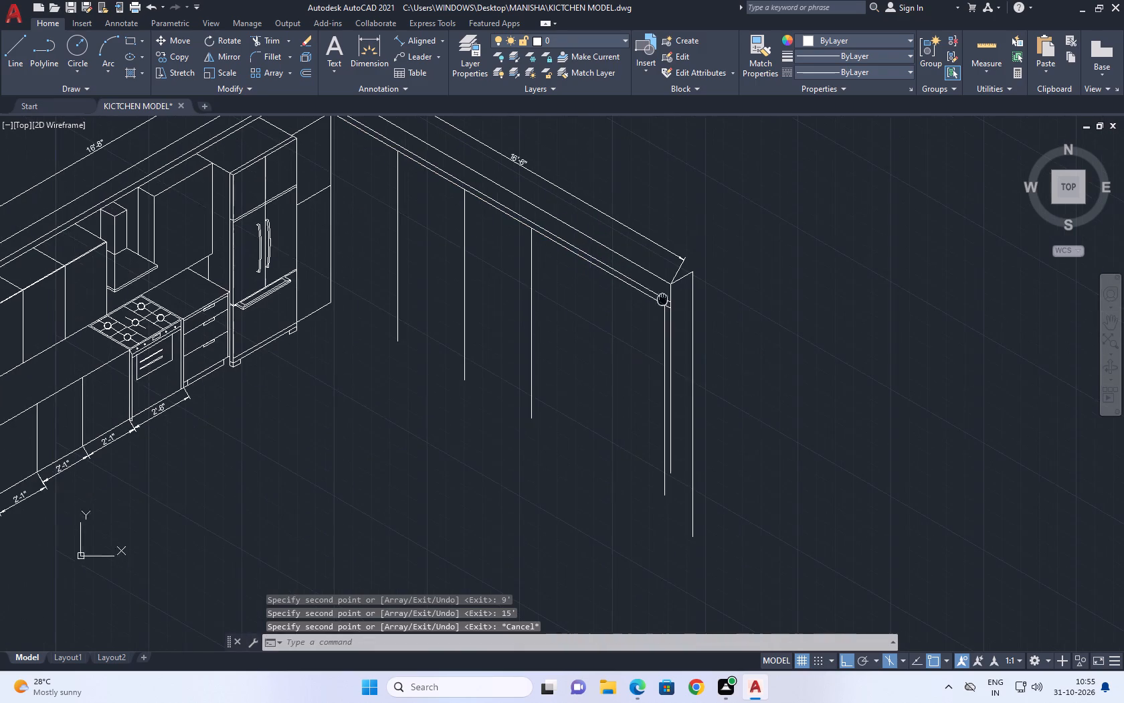
pyautogui.scroll(2, 686, 277)
pyautogui.click(725, 291)
pyautogui.click(692, 248)
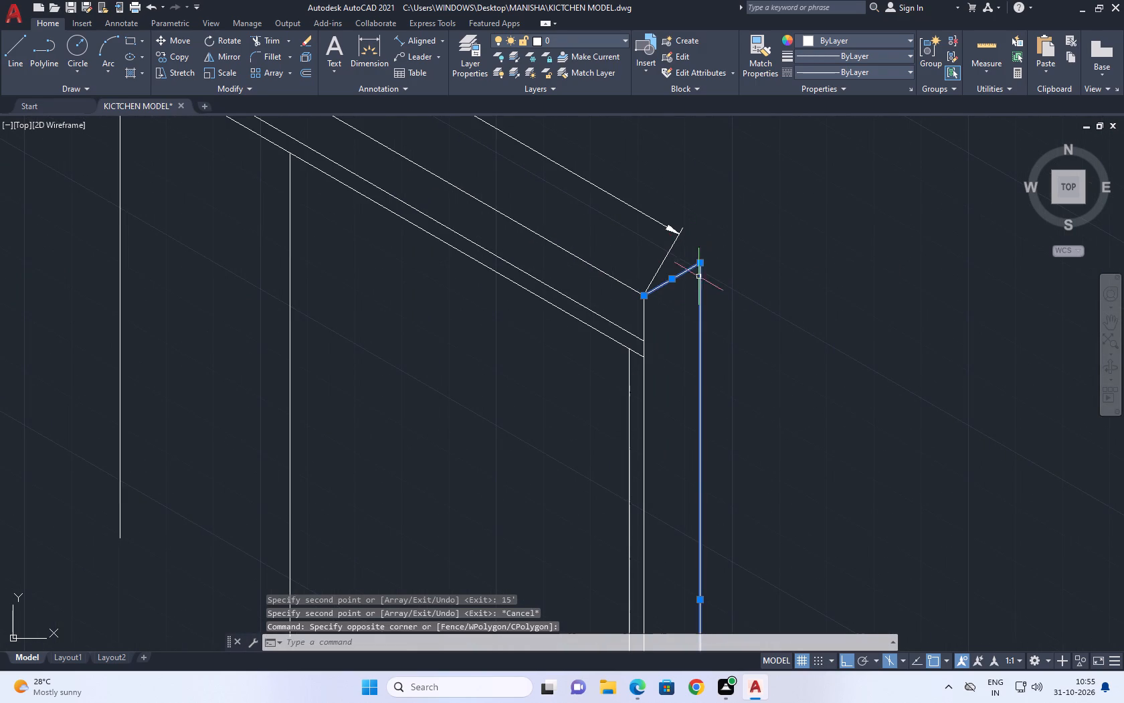
pyautogui.press('Delete')
# Erase the vertical line just inside the second wall's end edge.
pyautogui.moveTo(635, 338); pyautogui.dragTo(698, 243, button='middle')
pyautogui.click(696, 299)
pyautogui.moveTo(650, 289); pyautogui.dragTo(650, 298)
pyautogui.moveTo(526, 285); pyautogui.dragTo(529, 293, button='right')
pyautogui.click(591, 373)
# Join the stacked vertical segments at the second wall's end edge into a single line.
pyautogui.click(710, 361)
pyautogui.click(656, 301)
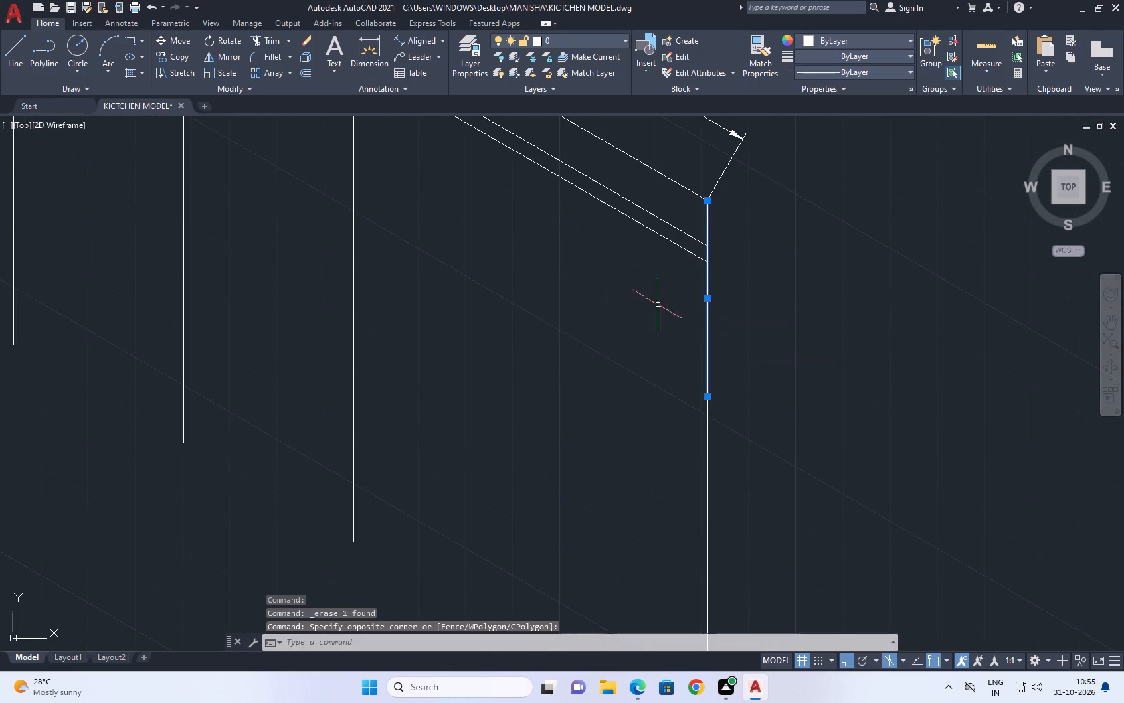
pyautogui.moveTo(678, 420); pyautogui.dragTo(624, 319, button='middle')
pyautogui.moveTo(723, 419); pyautogui.dragTo(681, 373)
pyautogui.click(601, 316)
pyautogui.moveTo(567, 283); pyautogui.dragTo(551, 292, button='right')
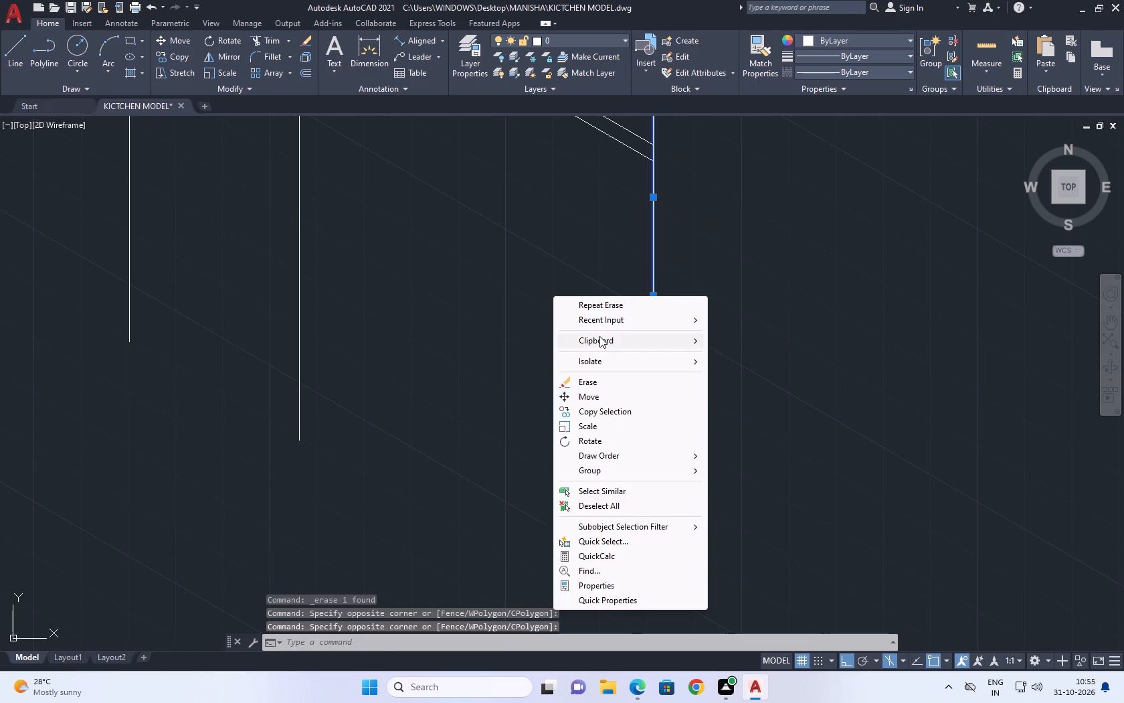
pyautogui.click(484, 308)
pyautogui.click(466, 374)
pyautogui.press('j')
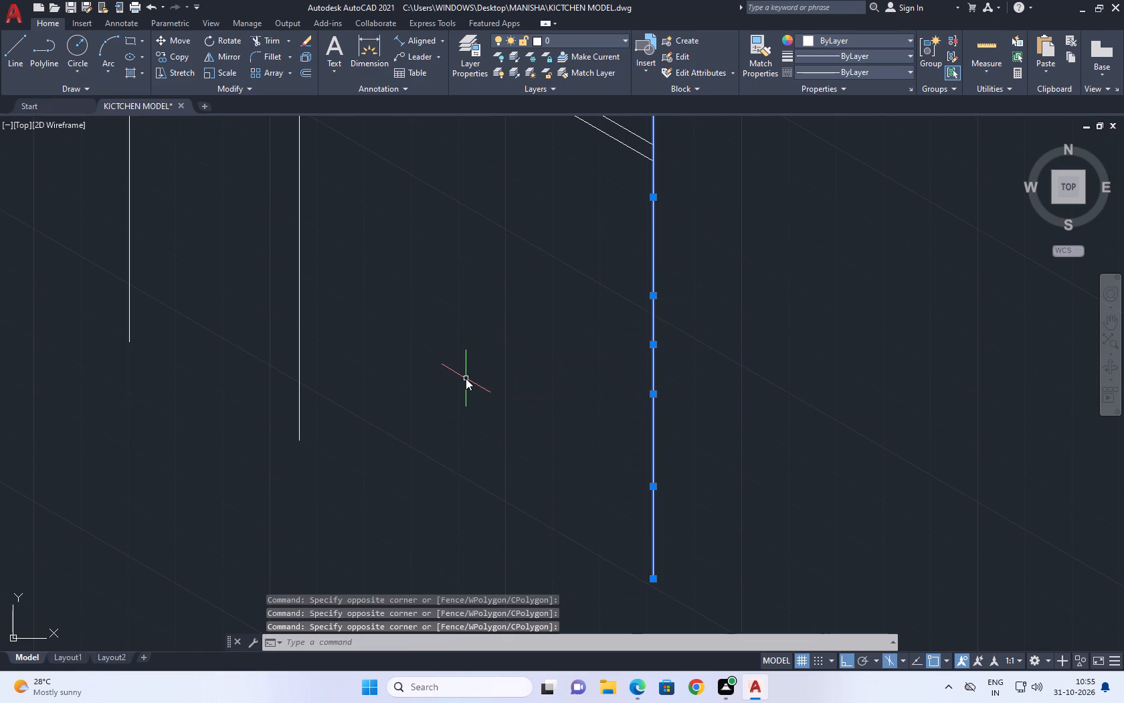
pyautogui.press('Return')
# Copy the joined end line from its top corner at 1' and 3', parallel to the refrigerator wall, using the top isoplane.
pyautogui.moveTo(762, 366); pyautogui.dragTo(702, 356)
pyautogui.moveTo(453, 305); pyautogui.dragTo(434, 305)
pyautogui.scroll(-4, 605, 301)
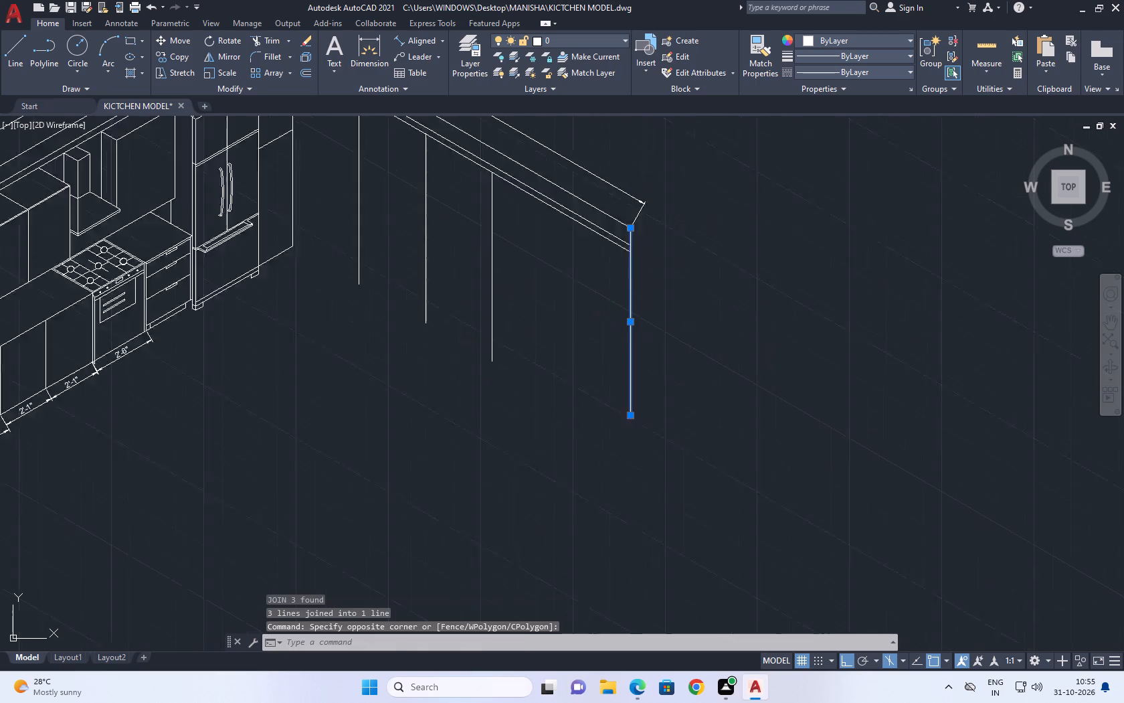
pyautogui.click(172, 56)
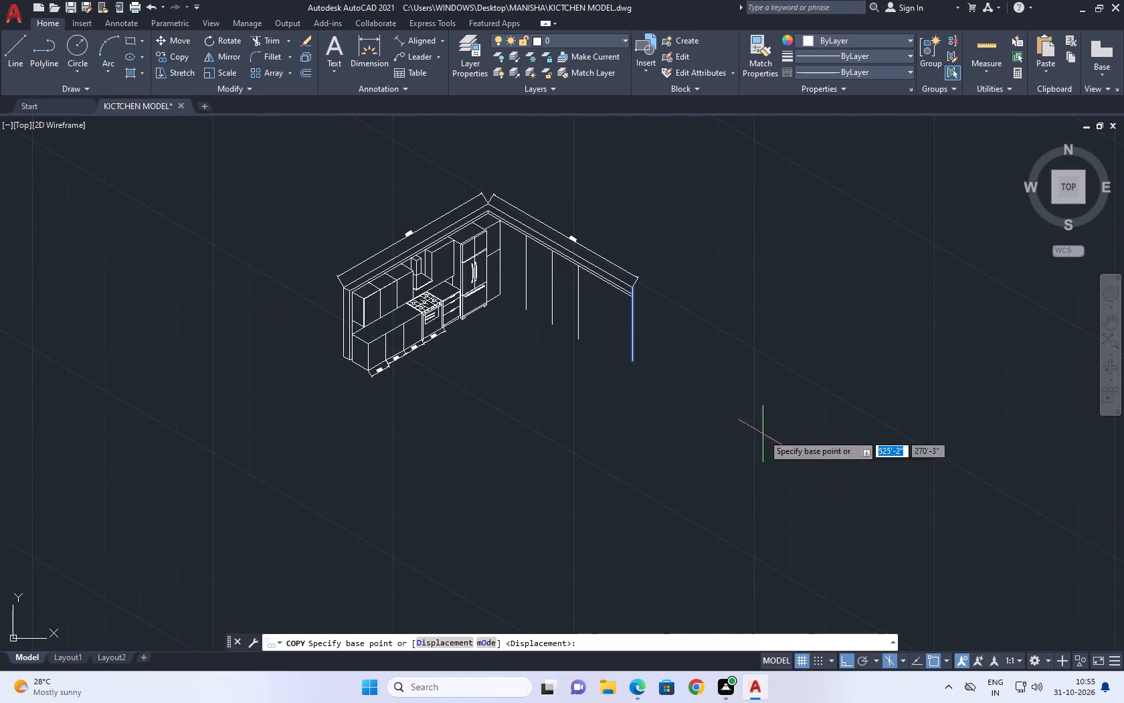
pyautogui.scroll(3, 620, 287)
pyautogui.moveTo(663, 303); pyautogui.dragTo(722, 501, button='middle')
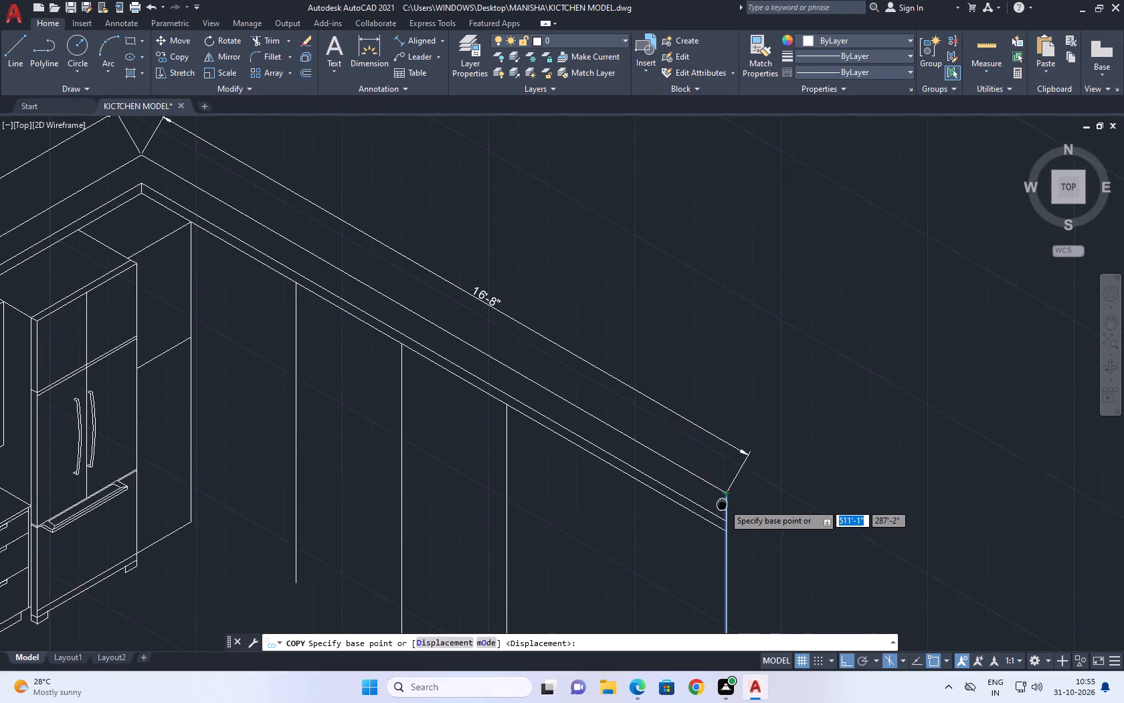
pyautogui.moveTo(722, 501); pyautogui.dragTo(742, 409, button='middle')
pyautogui.click(743, 396)
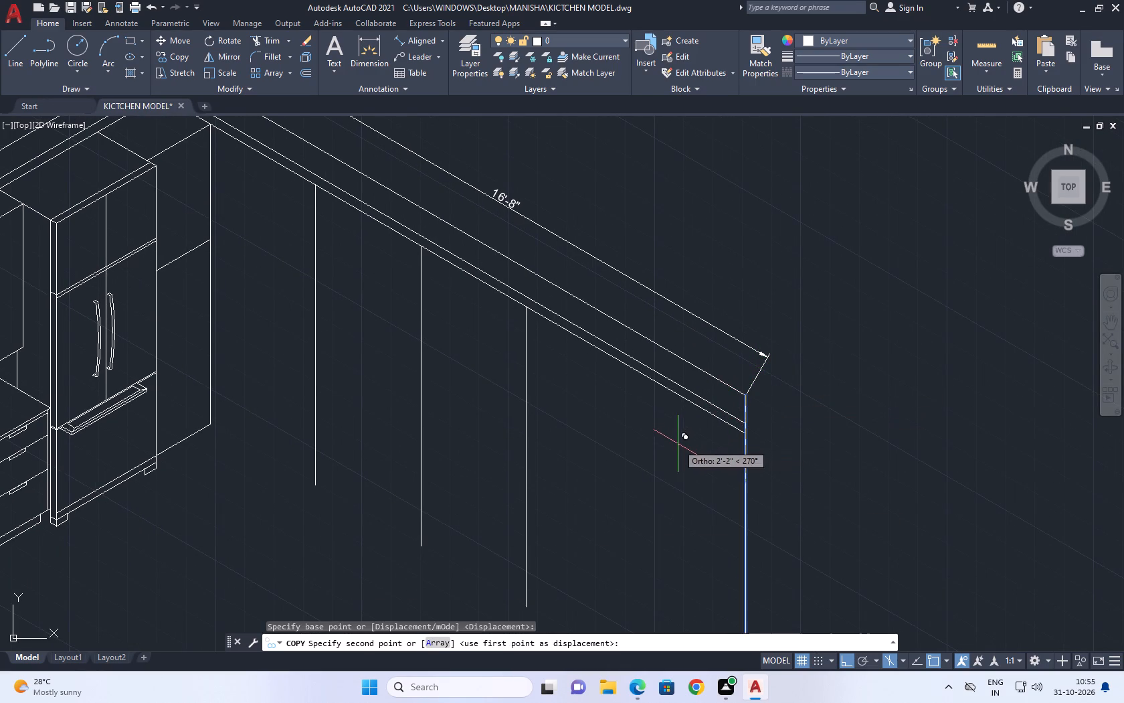
pyautogui.click(745, 396)
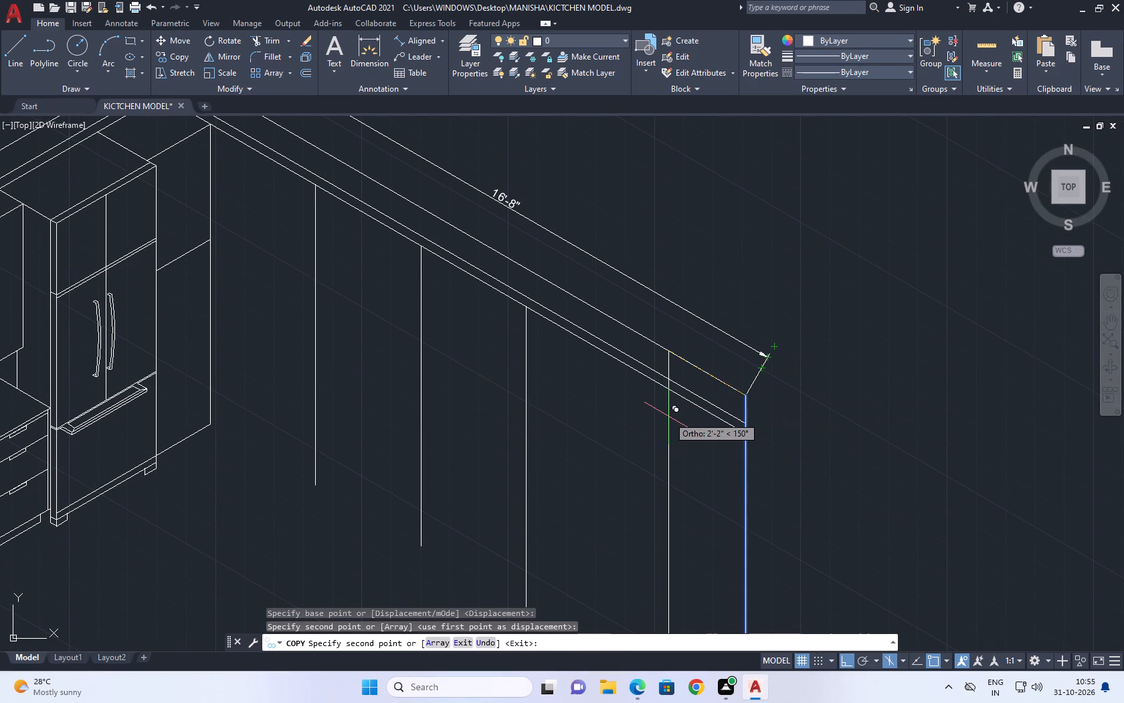
pyautogui.press('F5')
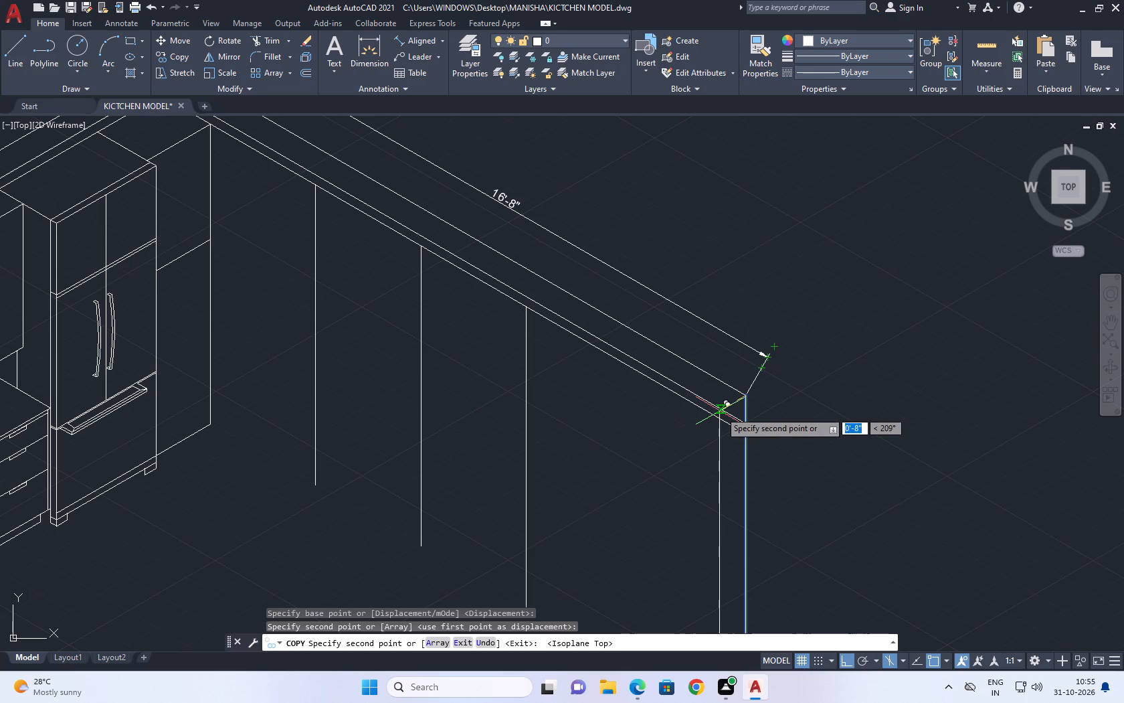
pyautogui.press('1')
pyautogui.press("'")
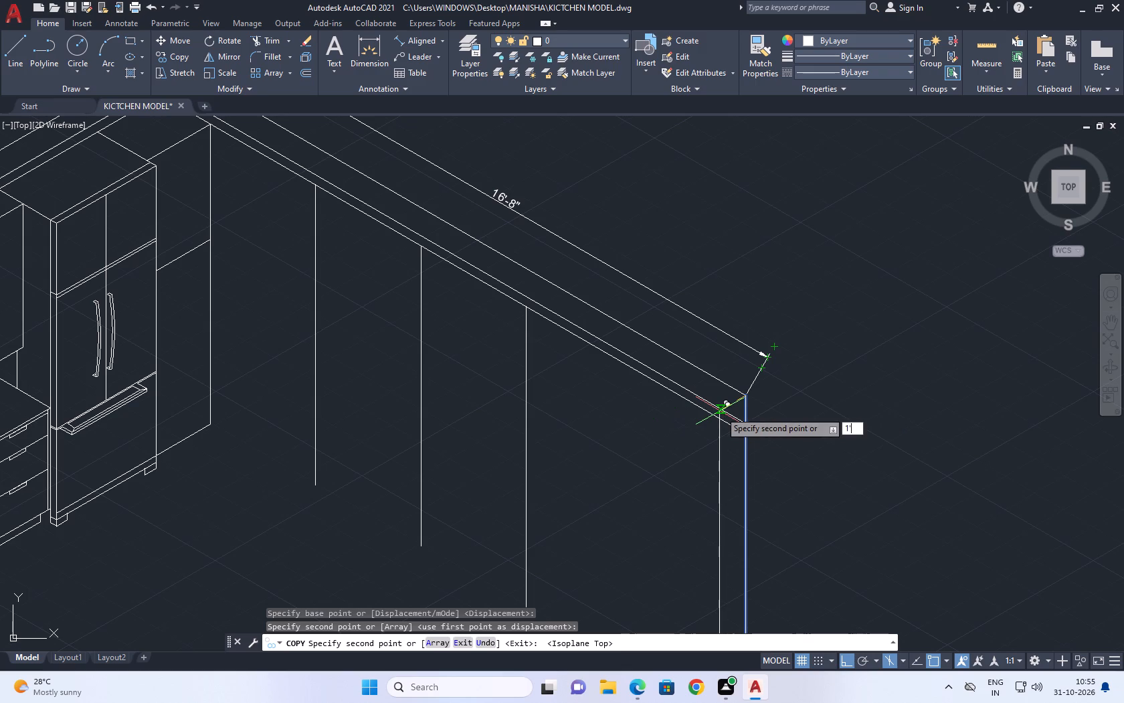
pyautogui.press('Return')
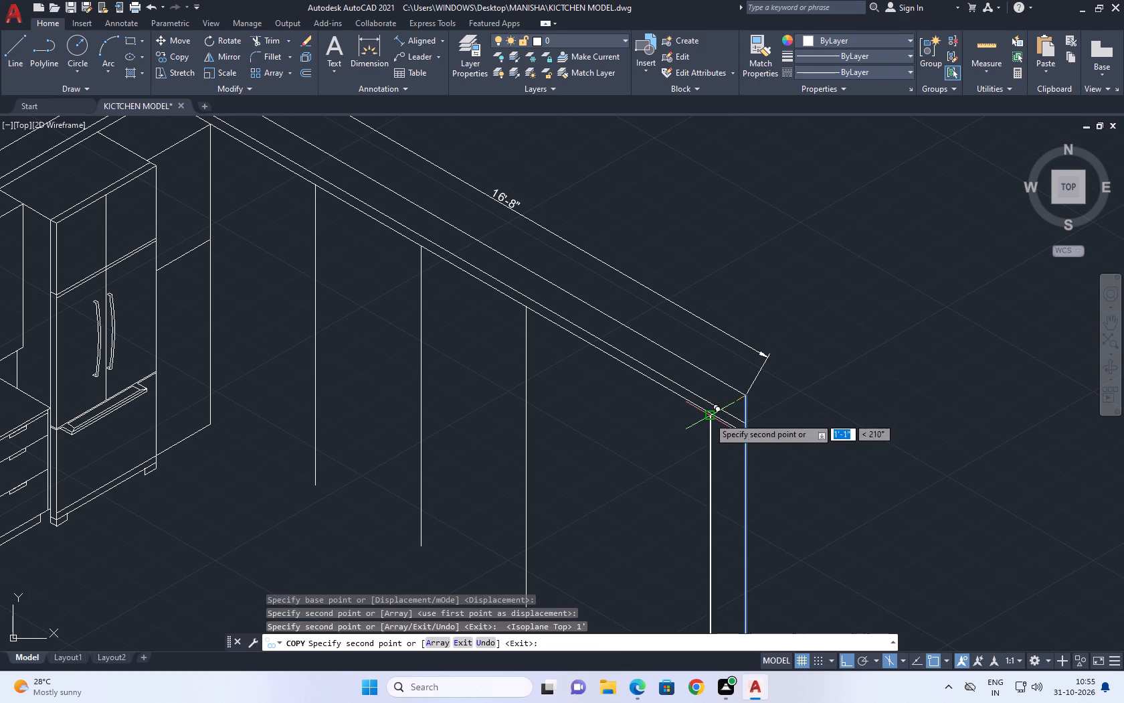
pyautogui.write("3'")
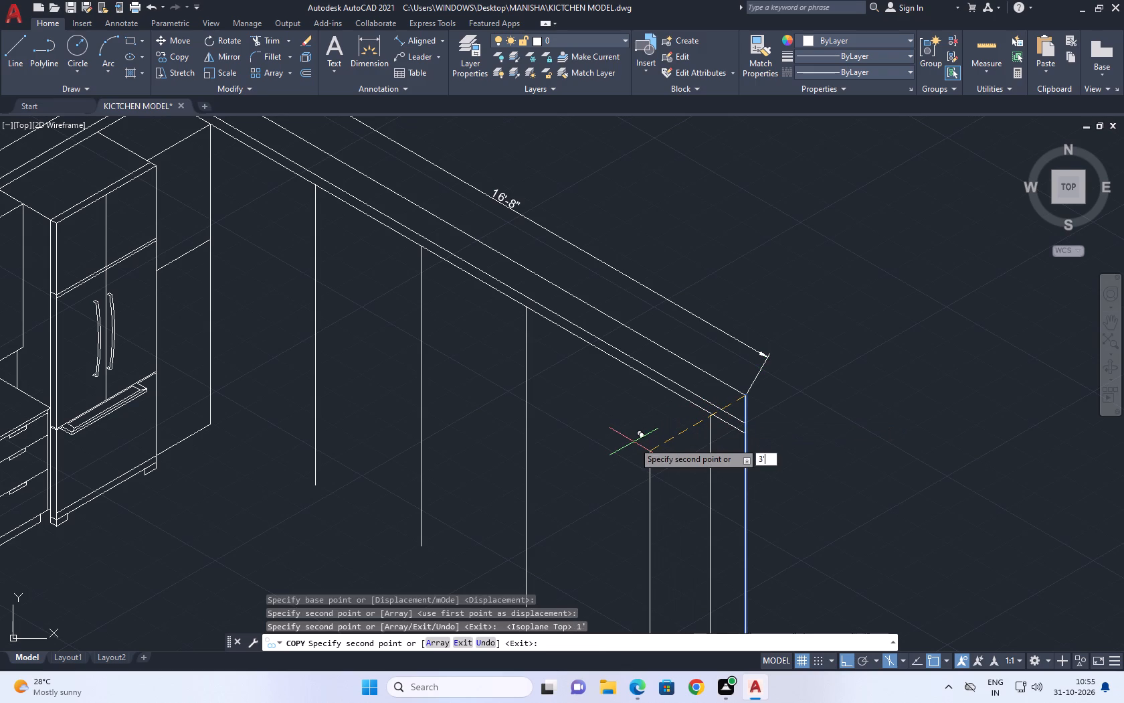
pyautogui.press('Return')
pyautogui.rightClick(826, 348)
pyautogui.click(874, 369)
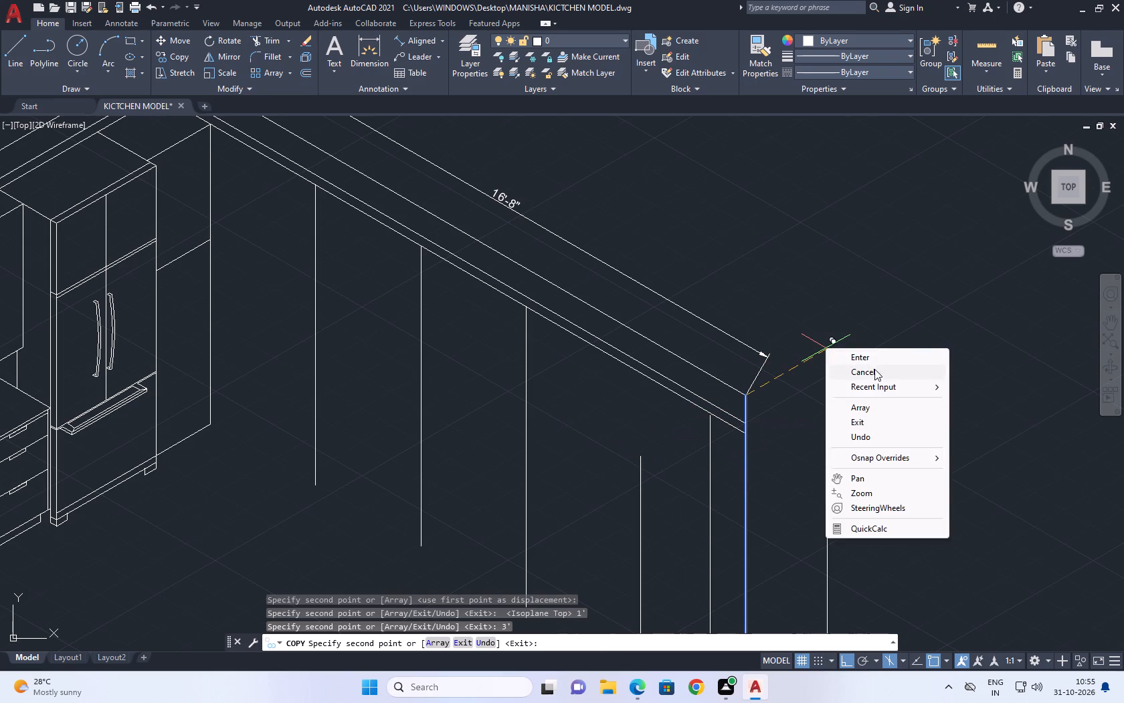
# Erase the vertical copy placed at 1' from the second wall's end edge.
pyautogui.click(719, 501)
pyautogui.click(696, 473)
pyautogui.moveTo(828, 408); pyautogui.dragTo(790, 387, button='right')
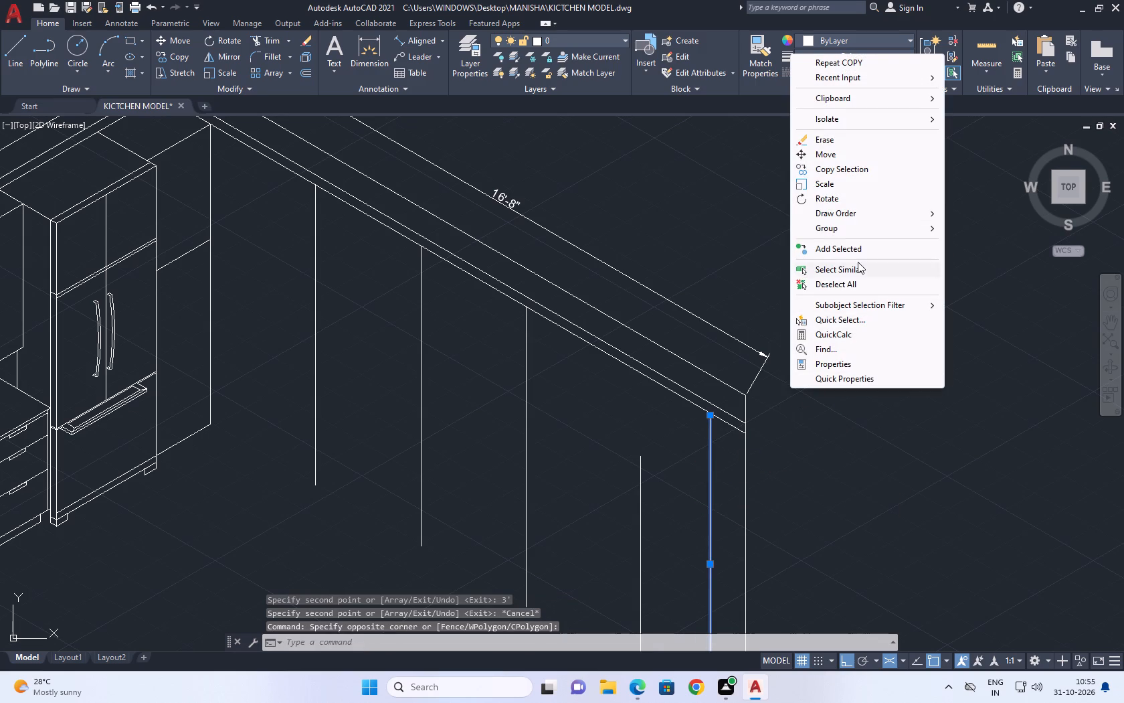
pyautogui.click(814, 137)
# Draw a line about 4'-3" long from the second wall's top end corner, passing over the top of the 3' vertical copy.
pyautogui.click(9, 46)
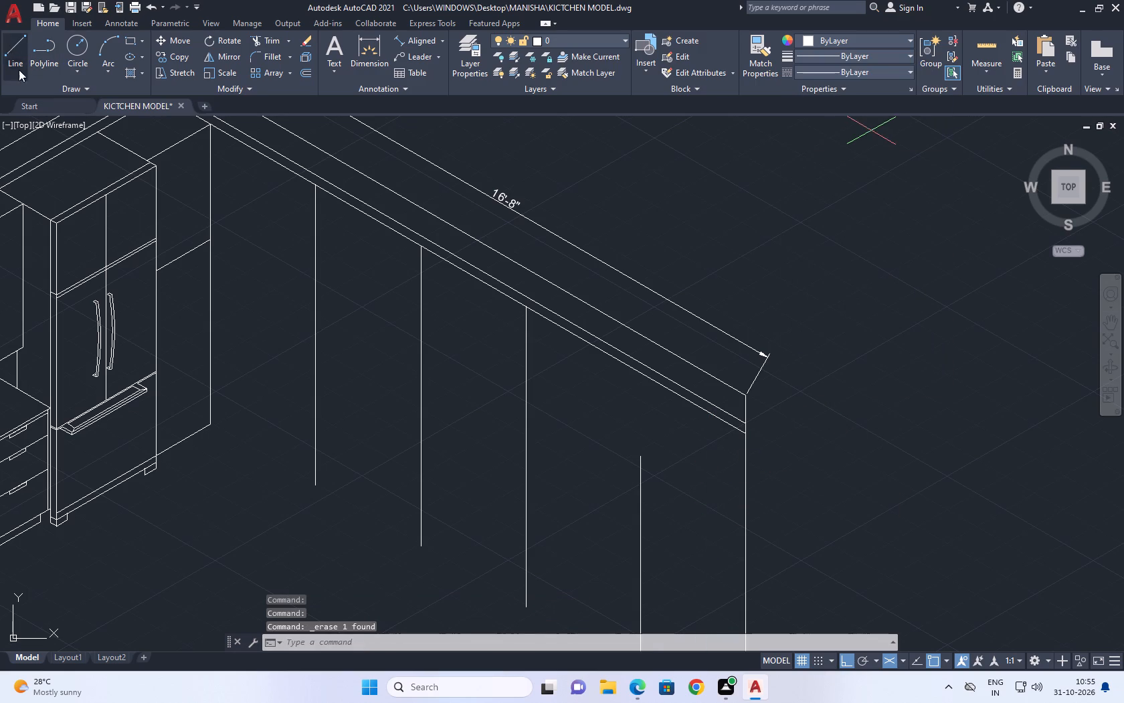
pyautogui.scroll(2, 752, 395)
pyautogui.click(731, 404)
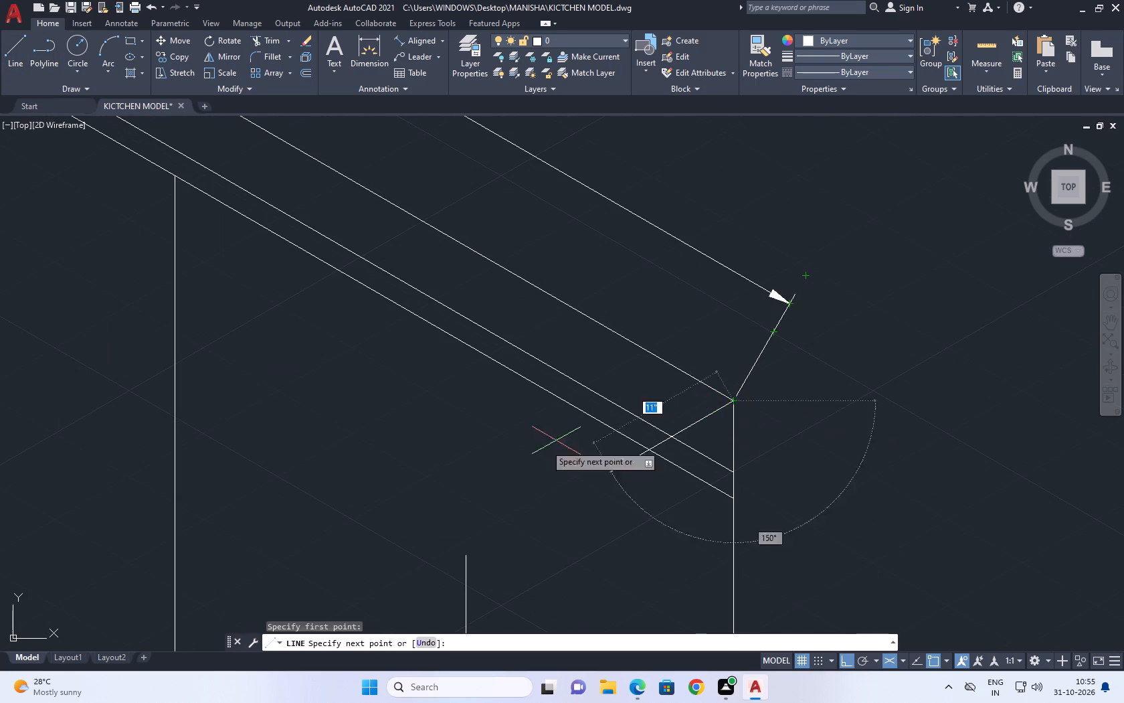
pyautogui.scroll(-2, 449, 493)
pyautogui.moveTo(413, 515); pyautogui.dragTo(636, 341, button='middle')
pyautogui.click(559, 431)
pyautogui.rightClick(591, 378)
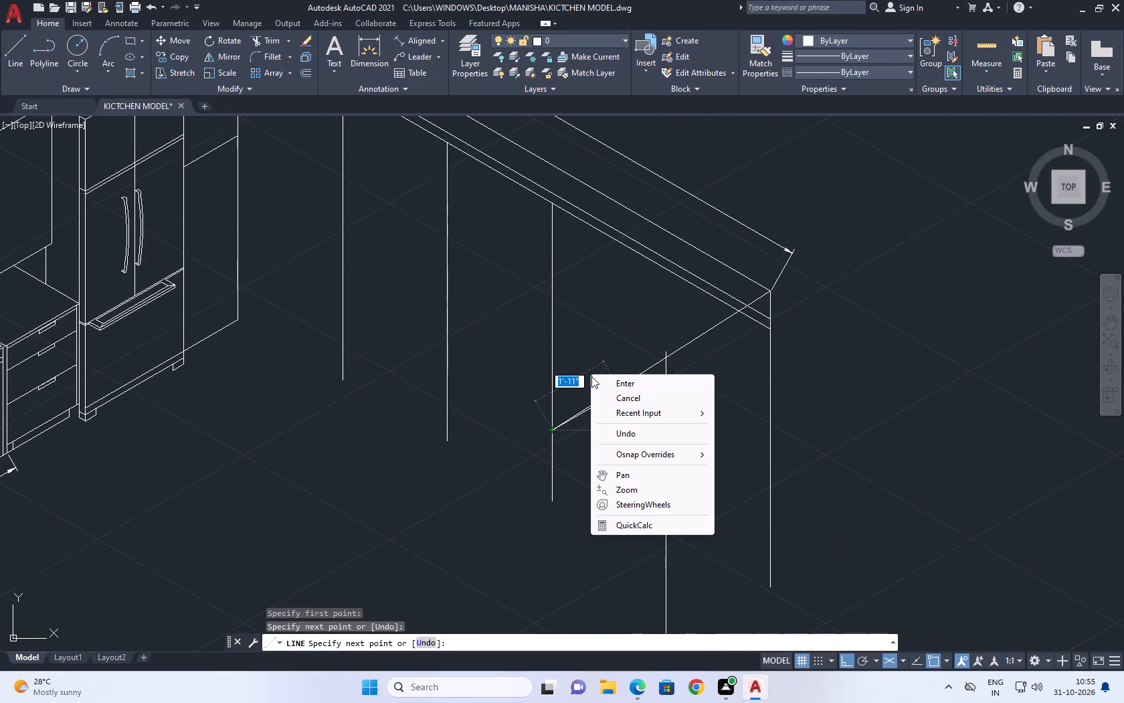
pyautogui.hotkey('ctrl', 'z')
pyautogui.press('Escape')
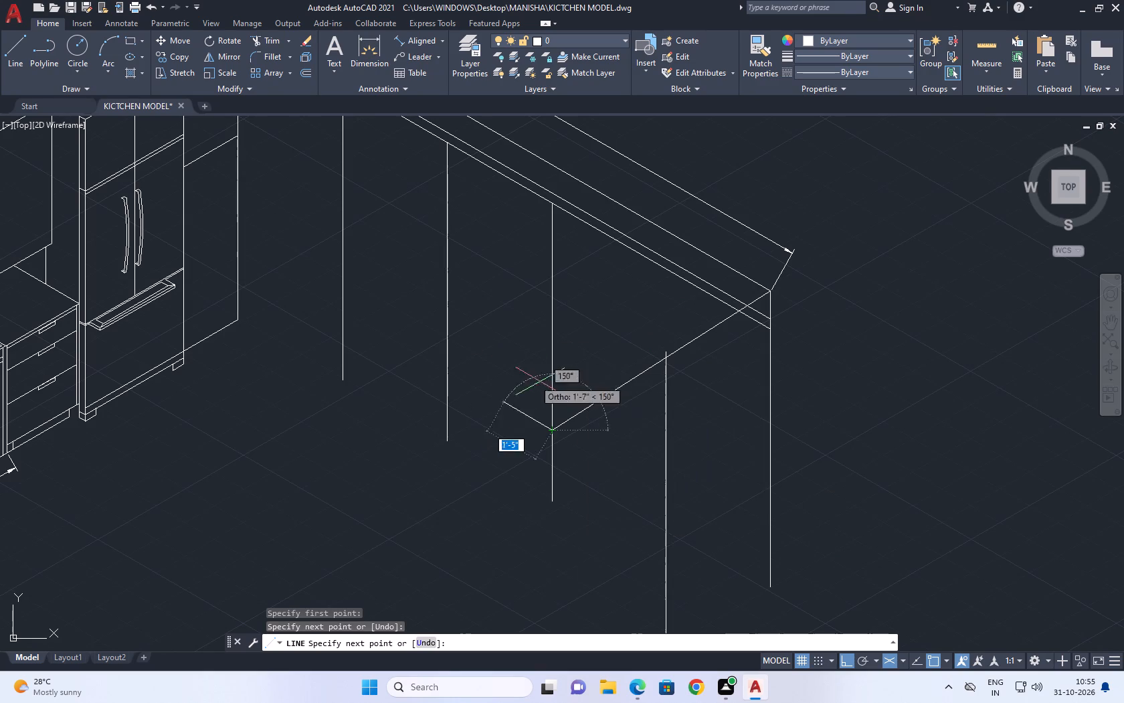
pyautogui.hotkey('ctrl', 'z')
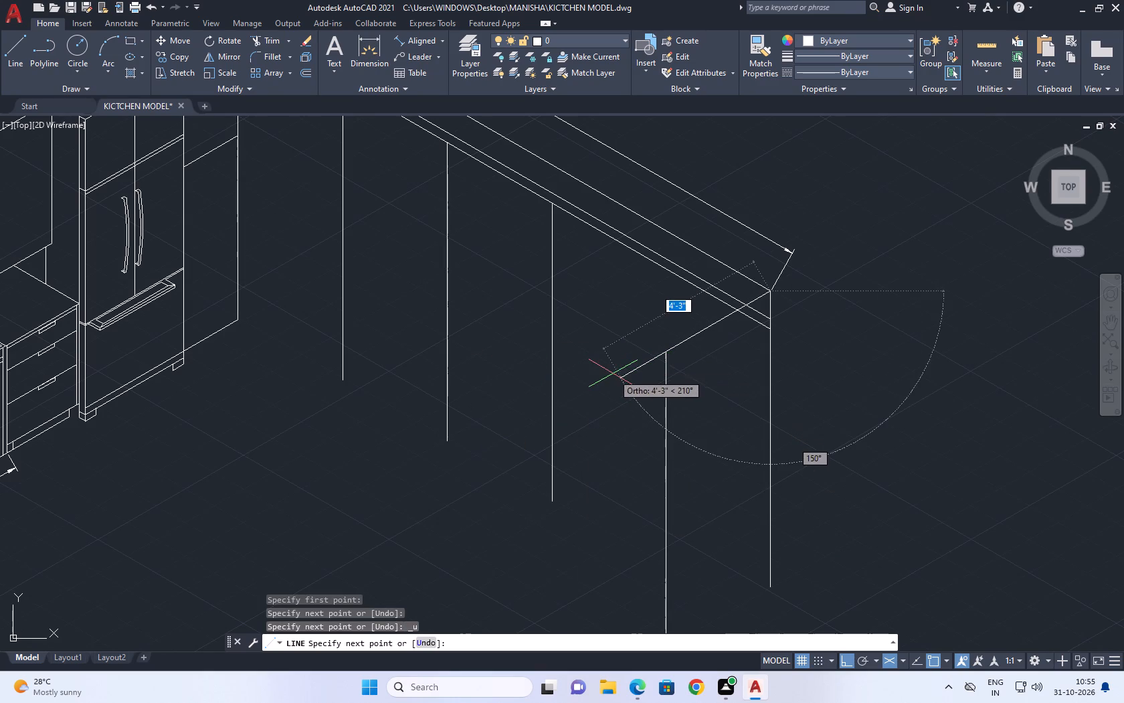
pyautogui.click(612, 374)
pyautogui.press('space')
# Trim the second wall's two lower top-edge lines where they run past the new end-panel top line.
pyautogui.moveTo(721, 331); pyautogui.dragTo(645, 370, button='middle')
pyautogui.scroll(-1, 645, 370)
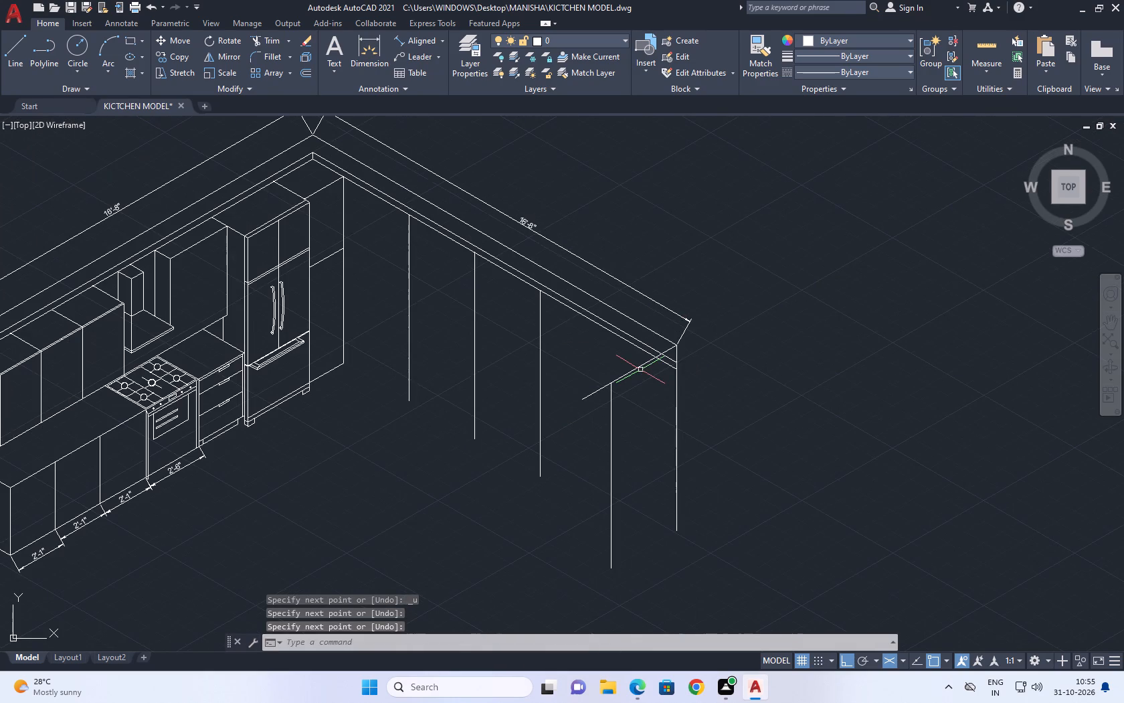
pyautogui.write('TR')
pyautogui.press('space')
pyautogui.scroll(2, 659, 368)
pyautogui.click(691, 342)
pyautogui.click(668, 383)
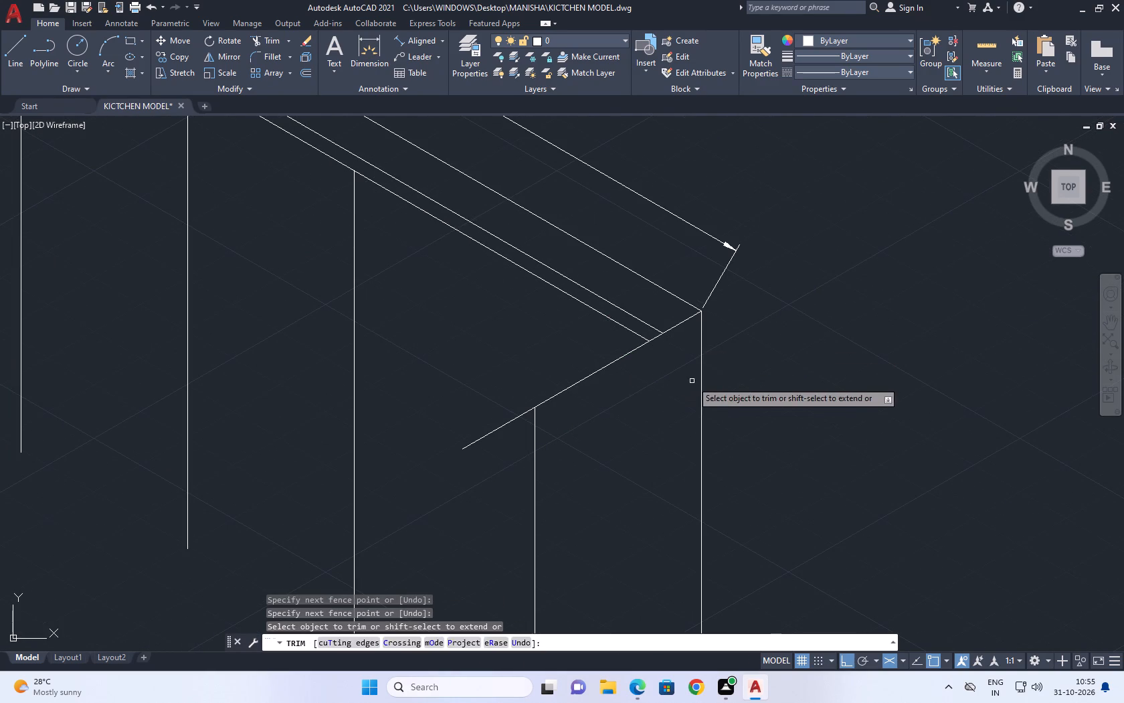
pyautogui.press('space')
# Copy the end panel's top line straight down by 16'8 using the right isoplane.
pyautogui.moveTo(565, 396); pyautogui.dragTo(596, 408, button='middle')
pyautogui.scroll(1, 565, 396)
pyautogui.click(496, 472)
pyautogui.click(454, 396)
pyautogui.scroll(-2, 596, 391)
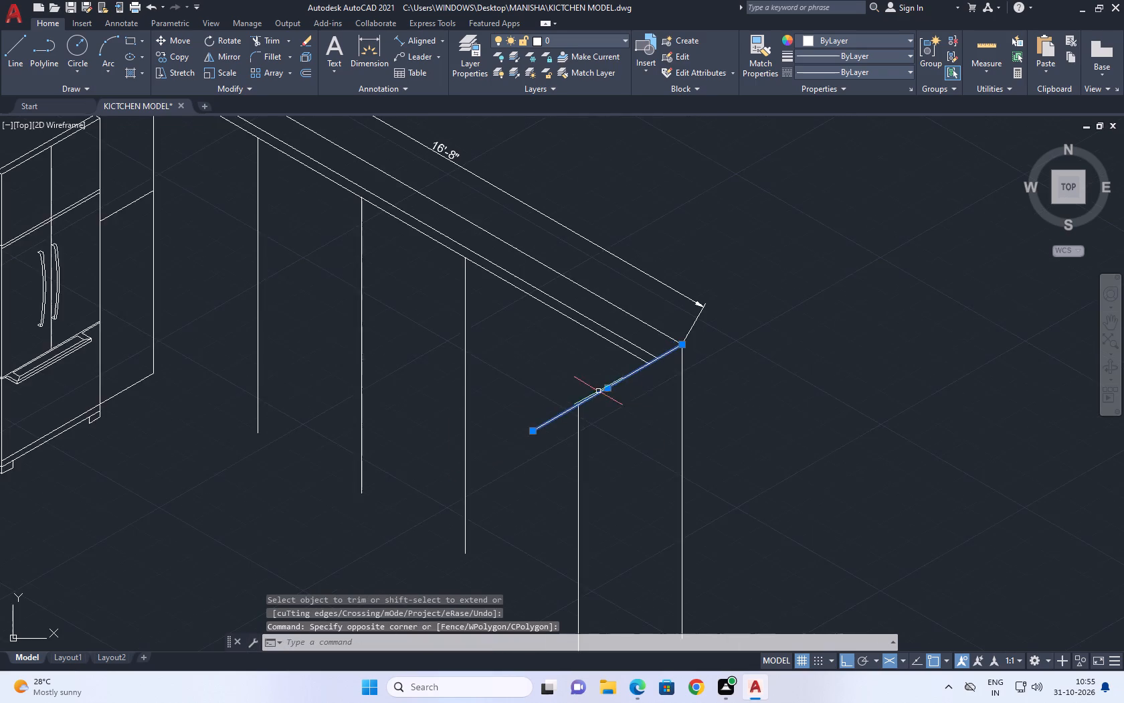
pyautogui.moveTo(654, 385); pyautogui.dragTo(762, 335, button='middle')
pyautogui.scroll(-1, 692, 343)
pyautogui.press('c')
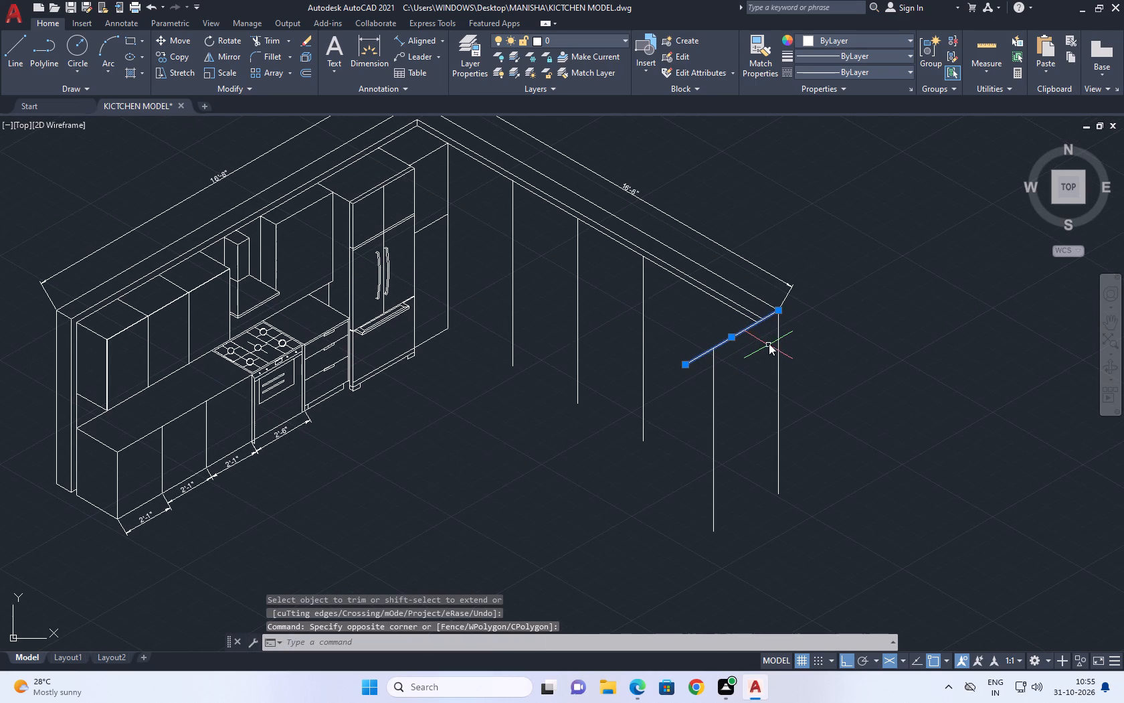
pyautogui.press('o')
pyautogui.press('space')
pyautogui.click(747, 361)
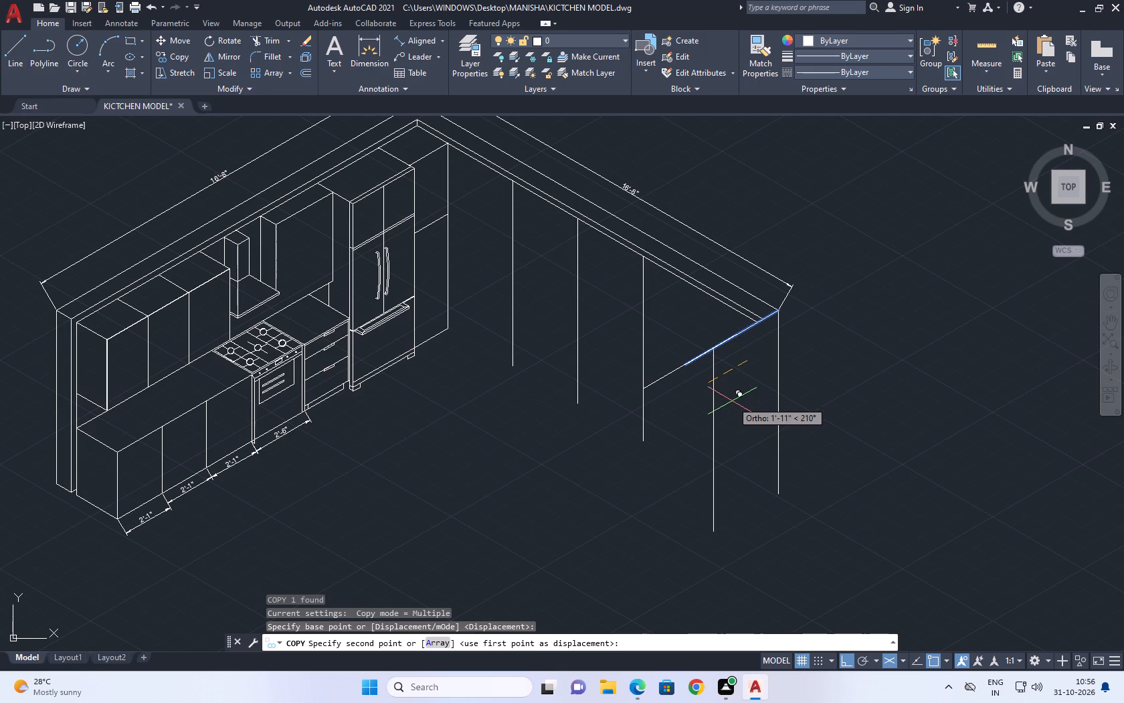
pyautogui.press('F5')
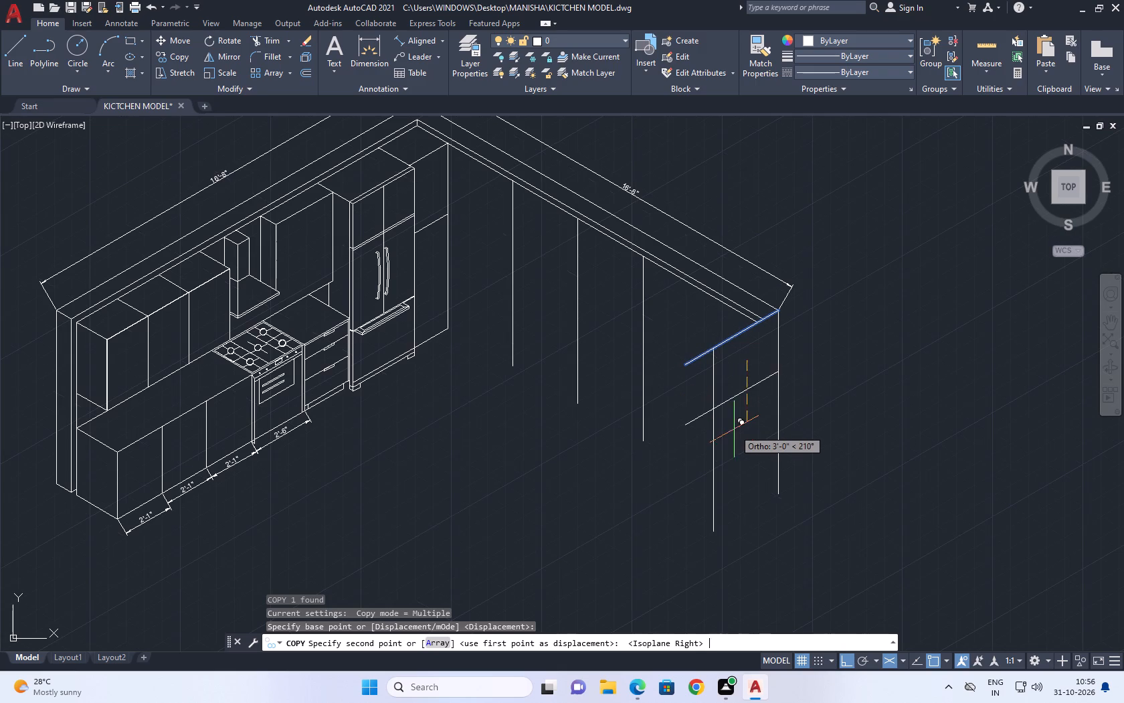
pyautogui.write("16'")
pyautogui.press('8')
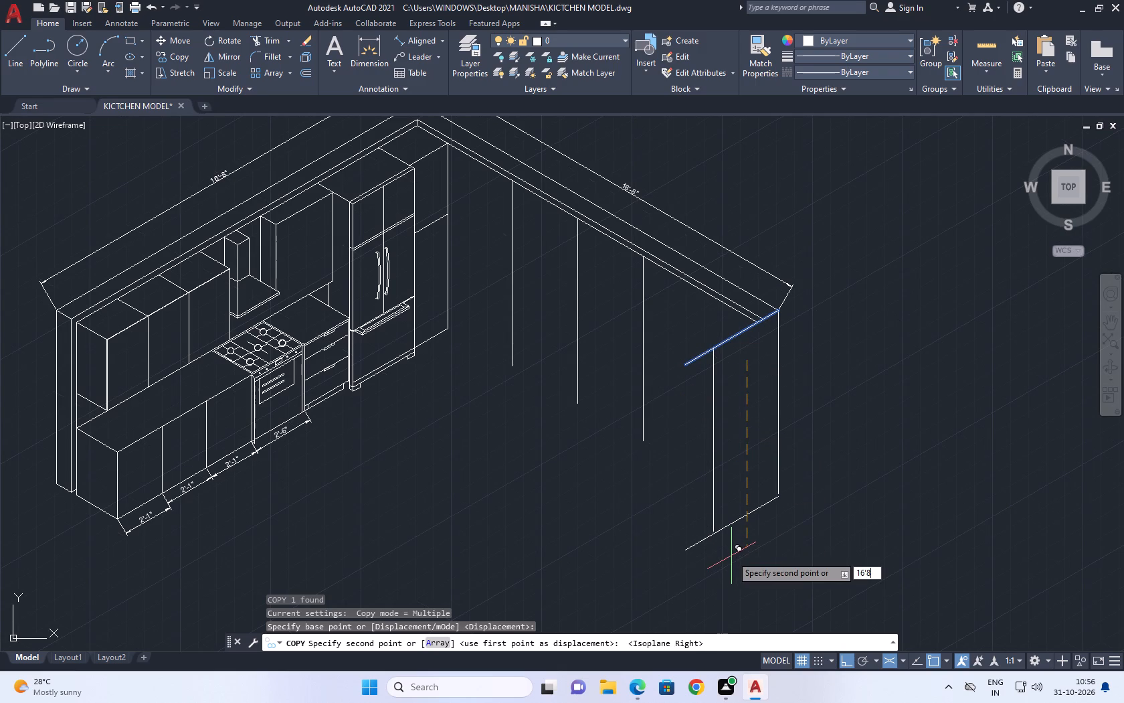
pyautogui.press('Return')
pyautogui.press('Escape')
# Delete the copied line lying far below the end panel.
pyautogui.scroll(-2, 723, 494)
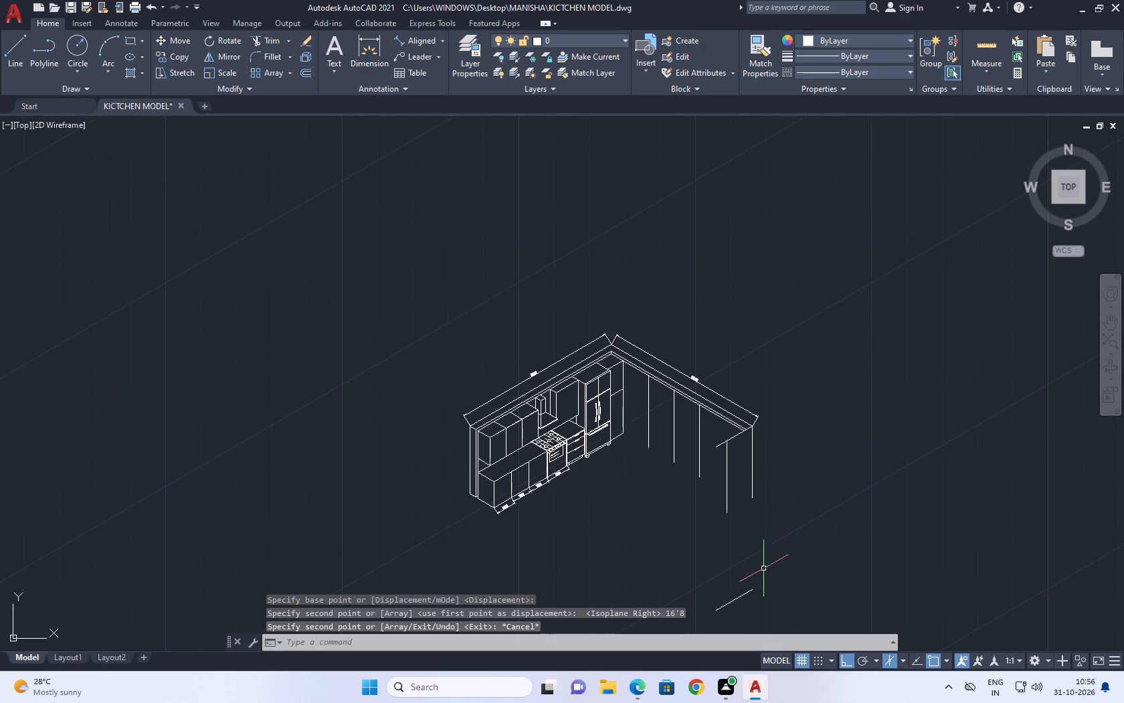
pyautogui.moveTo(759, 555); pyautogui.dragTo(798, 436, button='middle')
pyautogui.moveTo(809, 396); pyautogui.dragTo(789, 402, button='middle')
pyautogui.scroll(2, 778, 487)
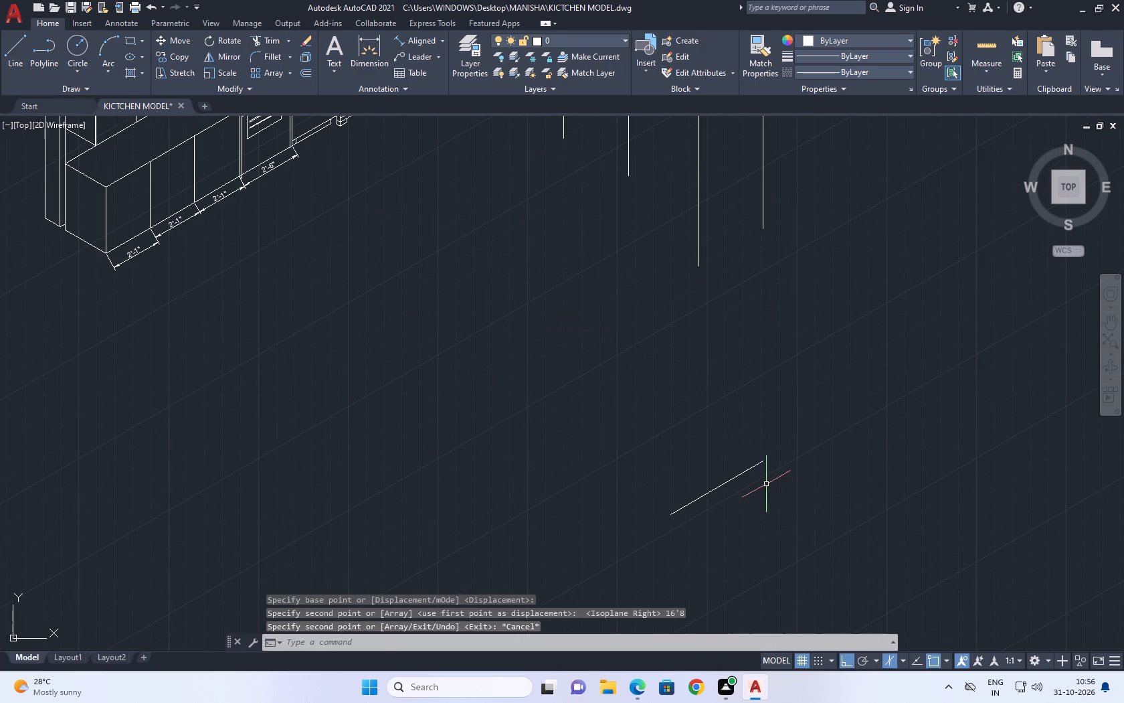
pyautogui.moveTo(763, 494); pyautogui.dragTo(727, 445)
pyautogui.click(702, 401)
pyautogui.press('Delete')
# Draw the end panel's bottom line from the foot of the wall's end edge, running parallel to the top line past the front vertical.
pyautogui.moveTo(734, 253); pyautogui.dragTo(734, 390, button='middle')
pyautogui.scroll(-3, 734, 390)
pyautogui.scroll(3, 727, 400)
pyautogui.press('l')
pyautogui.press('space')
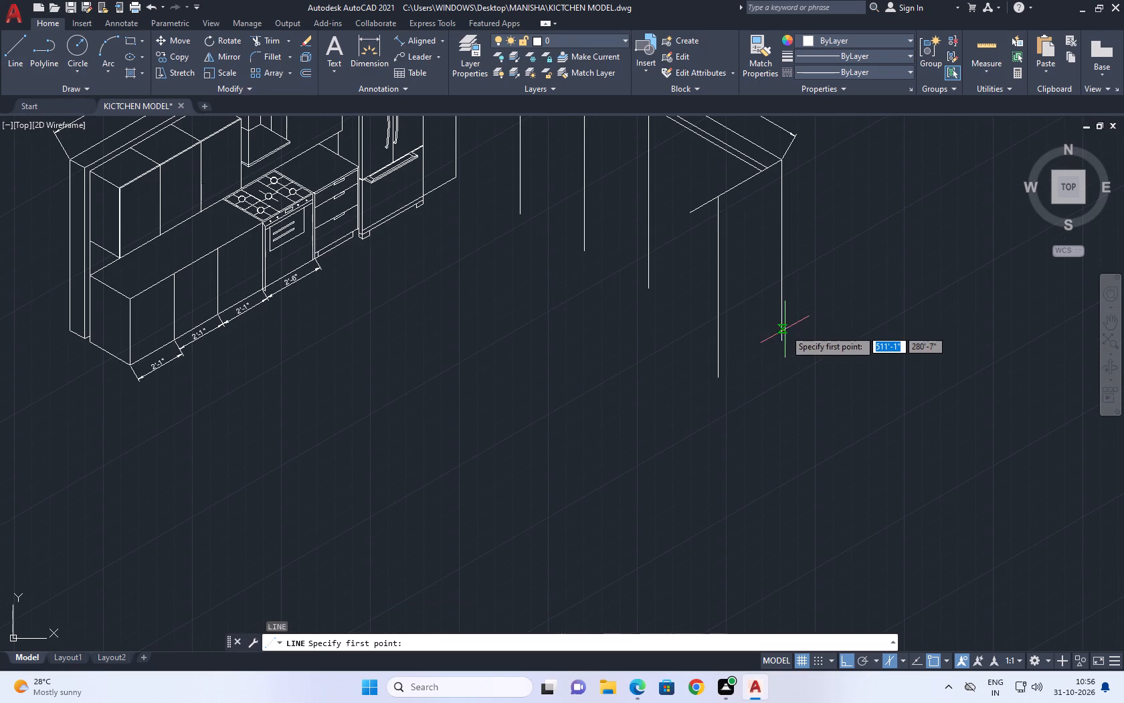
pyautogui.click(784, 341)
pyautogui.click(598, 424)
pyautogui.press('Escape')
# Trim the top and bottom lines where they overhang the end panel's front vertical.
pyautogui.moveTo(743, 211); pyautogui.dragTo(725, 326, button='middle')
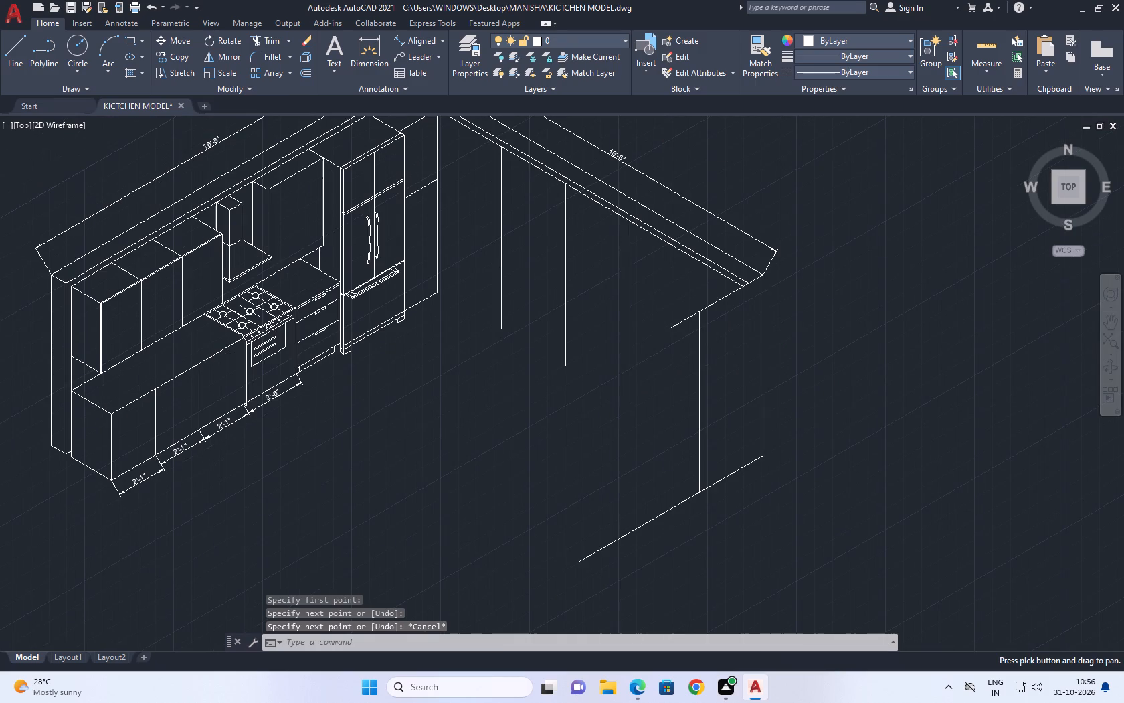
pyautogui.write('TR')
pyautogui.press('space')
pyautogui.click(686, 310)
pyautogui.click(671, 541)
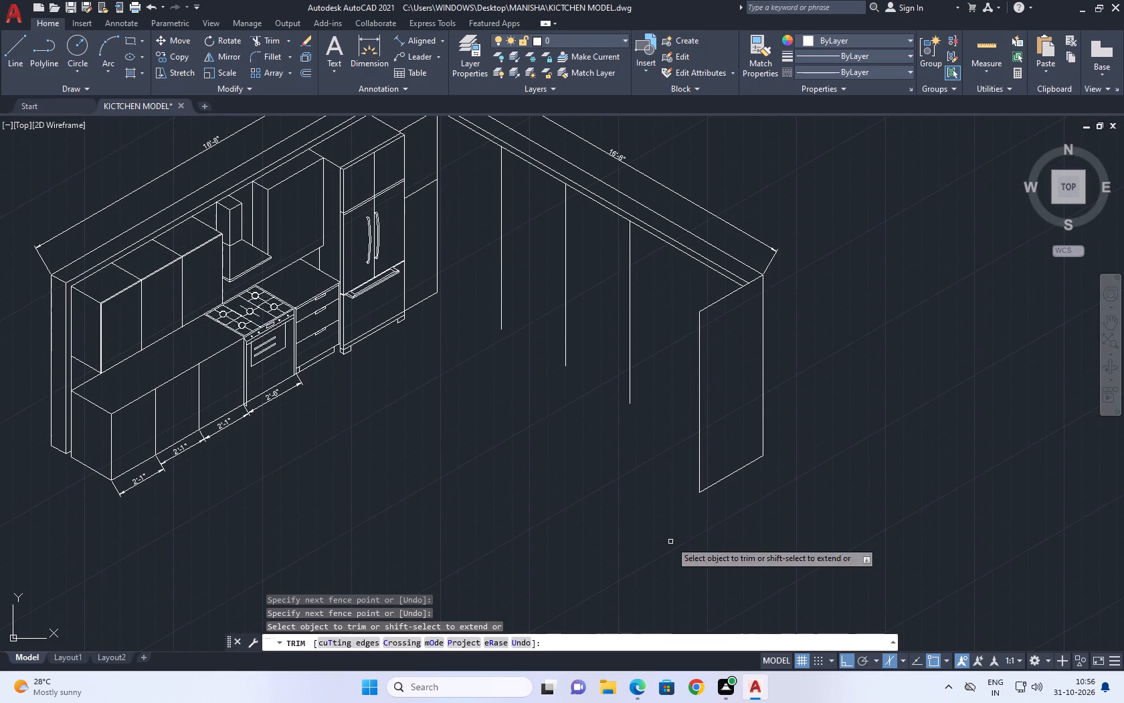
pyautogui.press('Escape')
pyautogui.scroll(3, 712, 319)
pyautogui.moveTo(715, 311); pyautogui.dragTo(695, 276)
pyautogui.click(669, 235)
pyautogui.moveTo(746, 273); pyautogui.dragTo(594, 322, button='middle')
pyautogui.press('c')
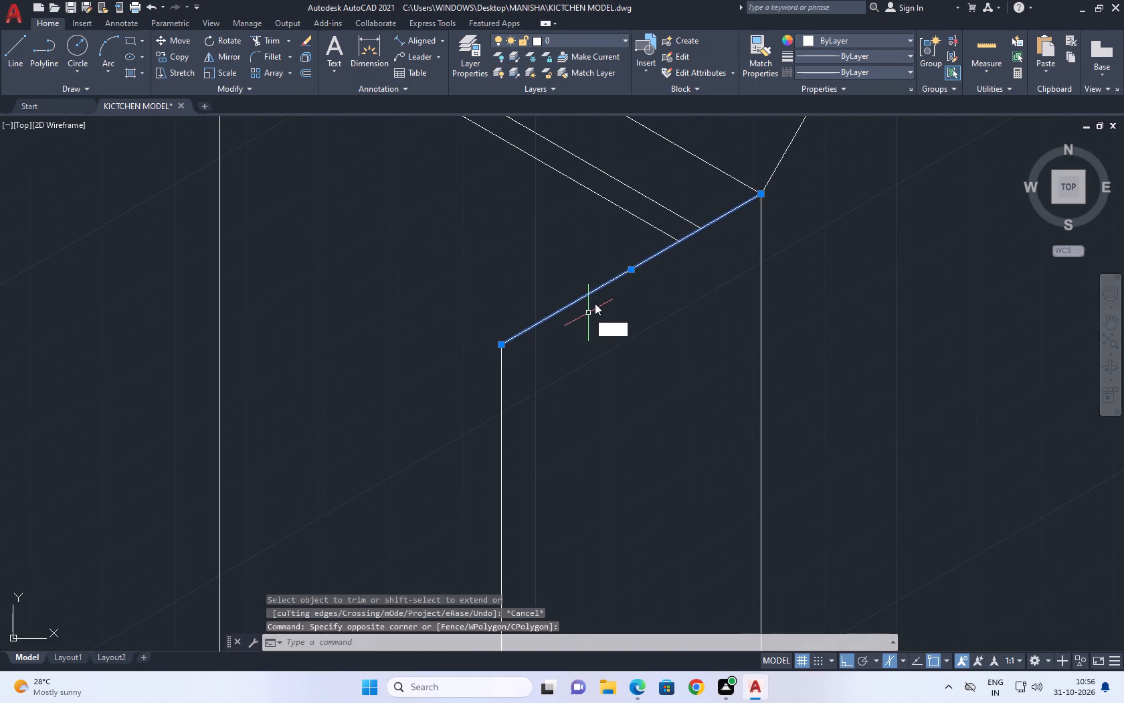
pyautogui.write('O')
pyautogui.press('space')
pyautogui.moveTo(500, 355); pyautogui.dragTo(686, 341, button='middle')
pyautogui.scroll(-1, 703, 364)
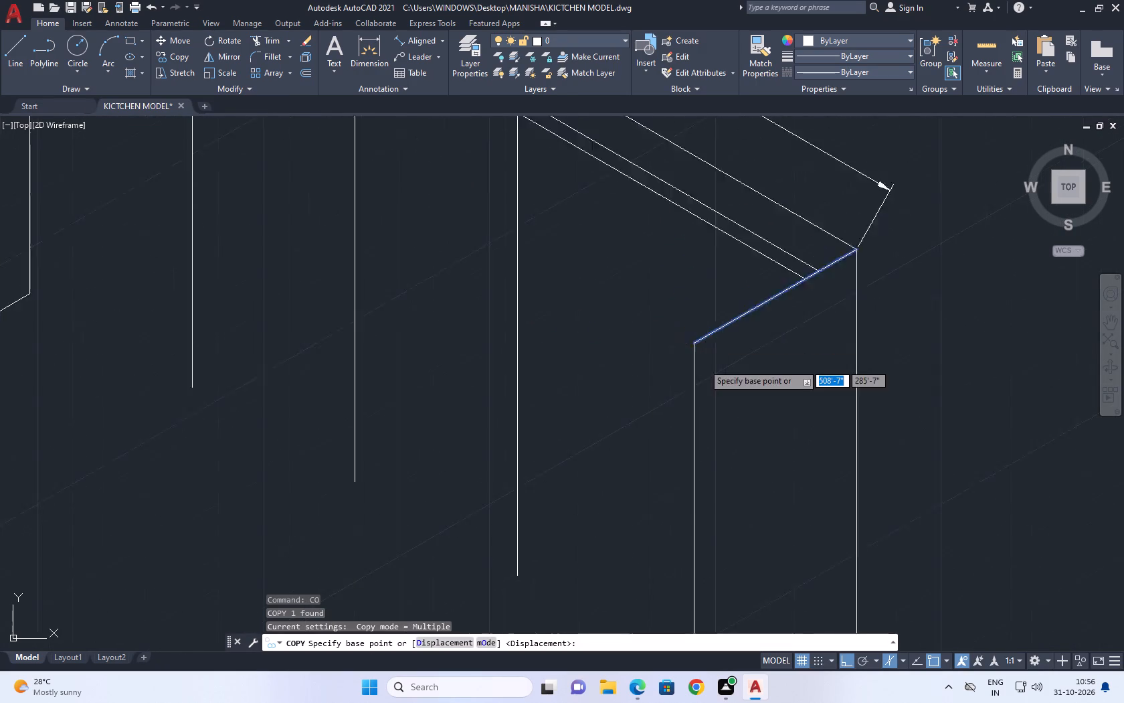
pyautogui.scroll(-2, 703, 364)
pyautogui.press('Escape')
# Copy the end panel's front vertical about 1'-0" inward along the 150° axis using the left isoplane.
pyautogui.scroll(1, 694, 394)
pyautogui.moveTo(702, 384); pyautogui.dragTo(684, 369)
pyautogui.click(655, 354)
pyautogui.click(652, 392)
pyautogui.moveTo(654, 369); pyautogui.dragTo(684, 447, button='middle')
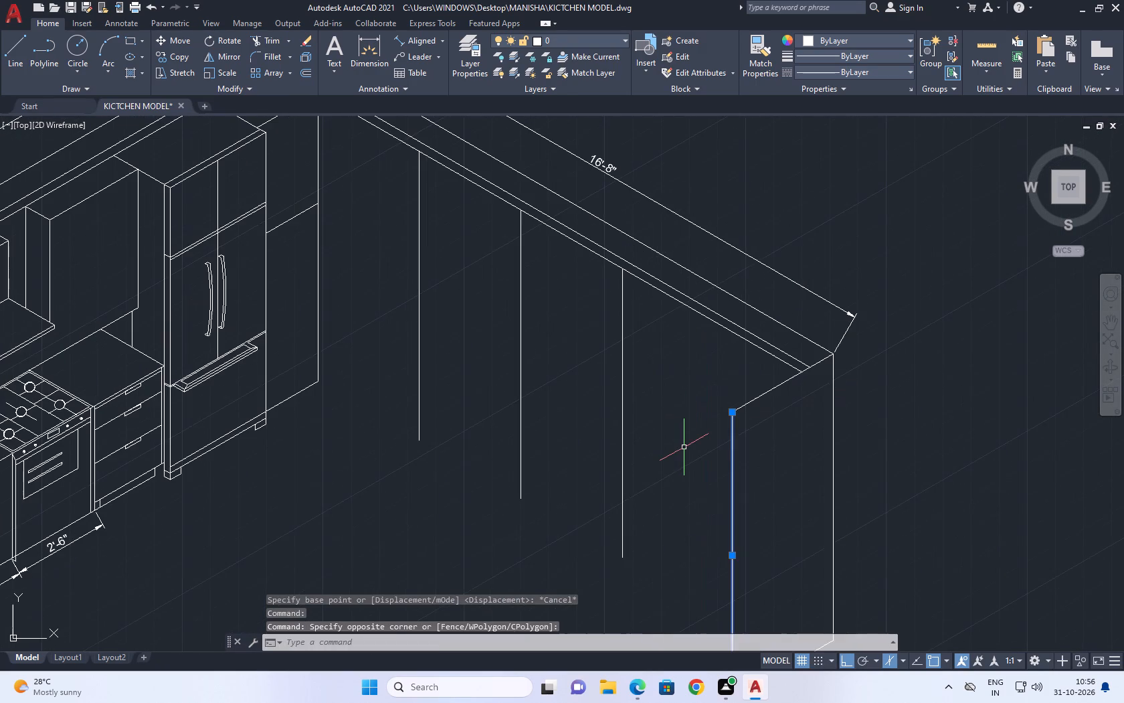
pyautogui.press('c')
pyautogui.press('o')
pyautogui.press('space')
pyautogui.moveTo(731, 416); pyautogui.dragTo(730, 409)
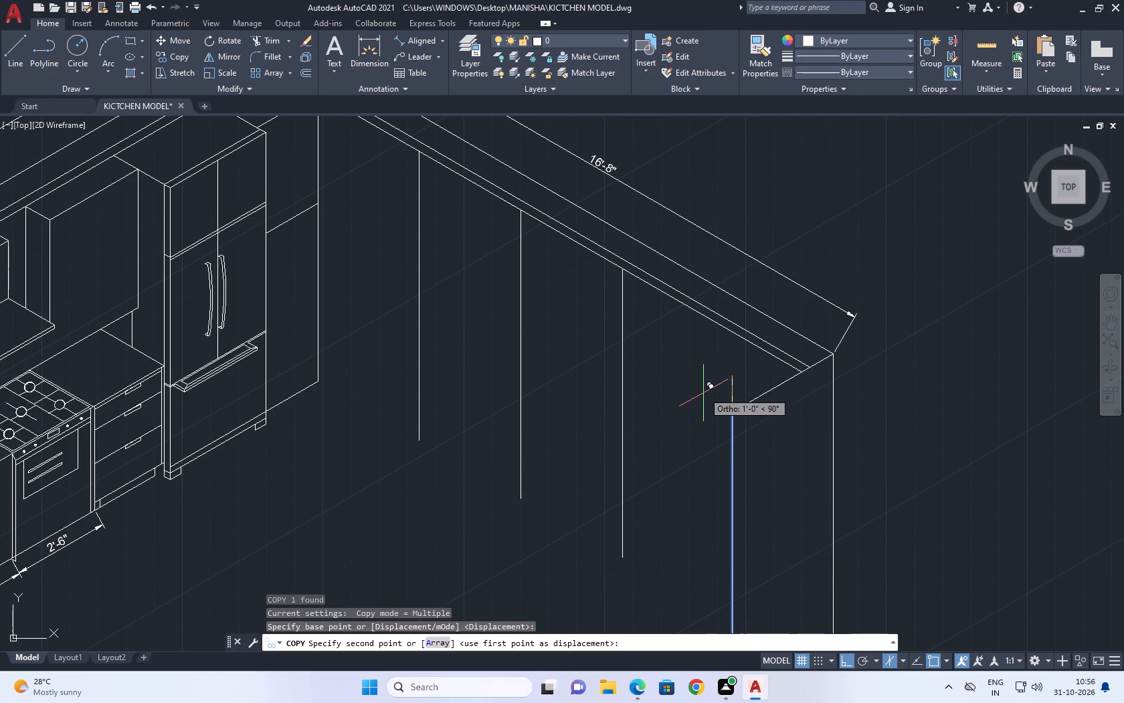
pyautogui.press('F5')
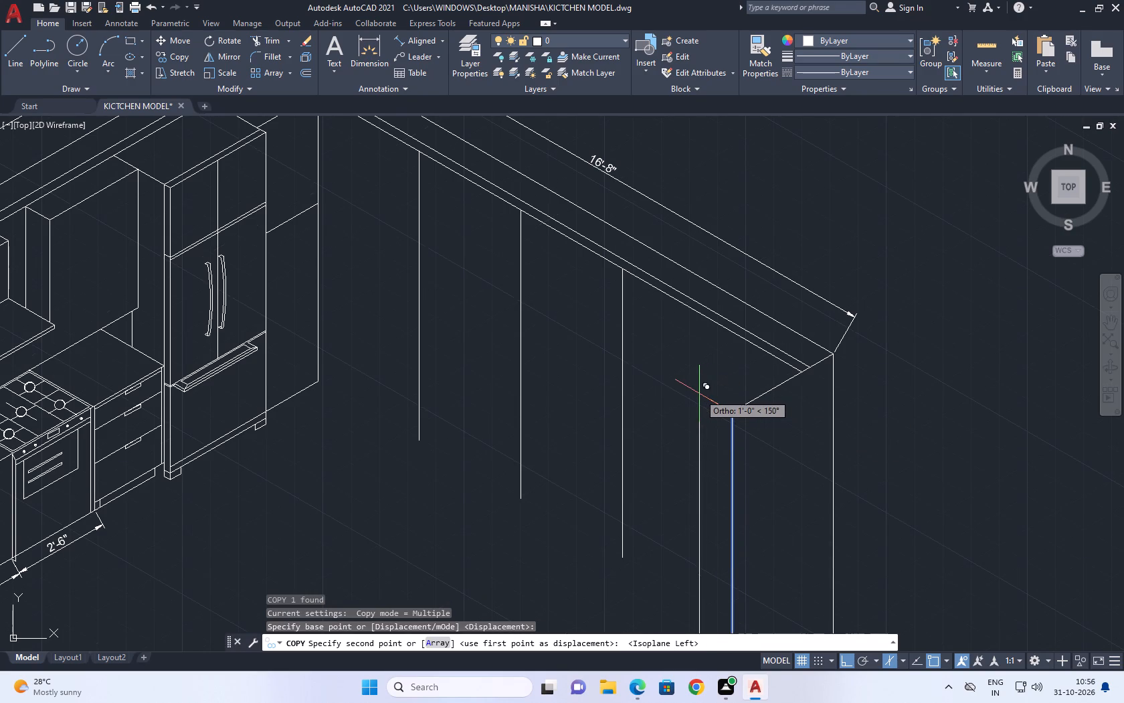
pyautogui.click(699, 394)
pyautogui.press('Escape')
# Draw a line from the top of the copied vertical, parallel to the end panel's top edge, extending past the second wall.
pyautogui.moveTo(750, 324); pyautogui.dragTo(739, 394, button='middle')
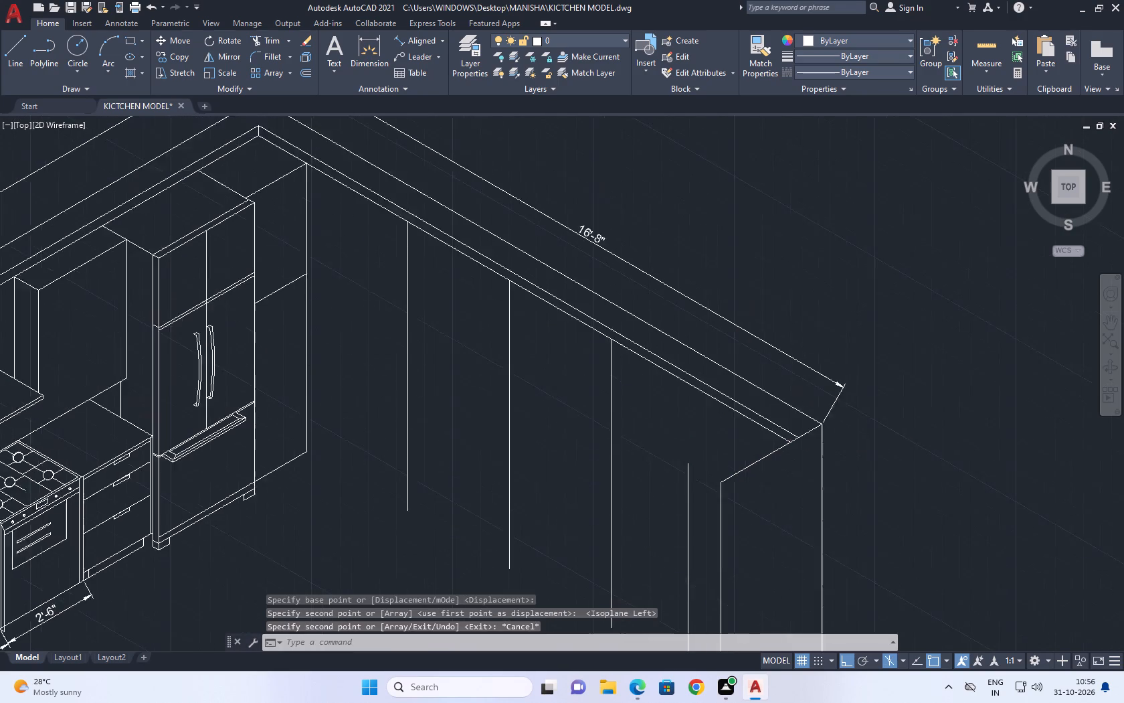
pyautogui.scroll(-1, 739, 394)
pyautogui.press('l')
pyautogui.press('space')
pyautogui.click(707, 439)
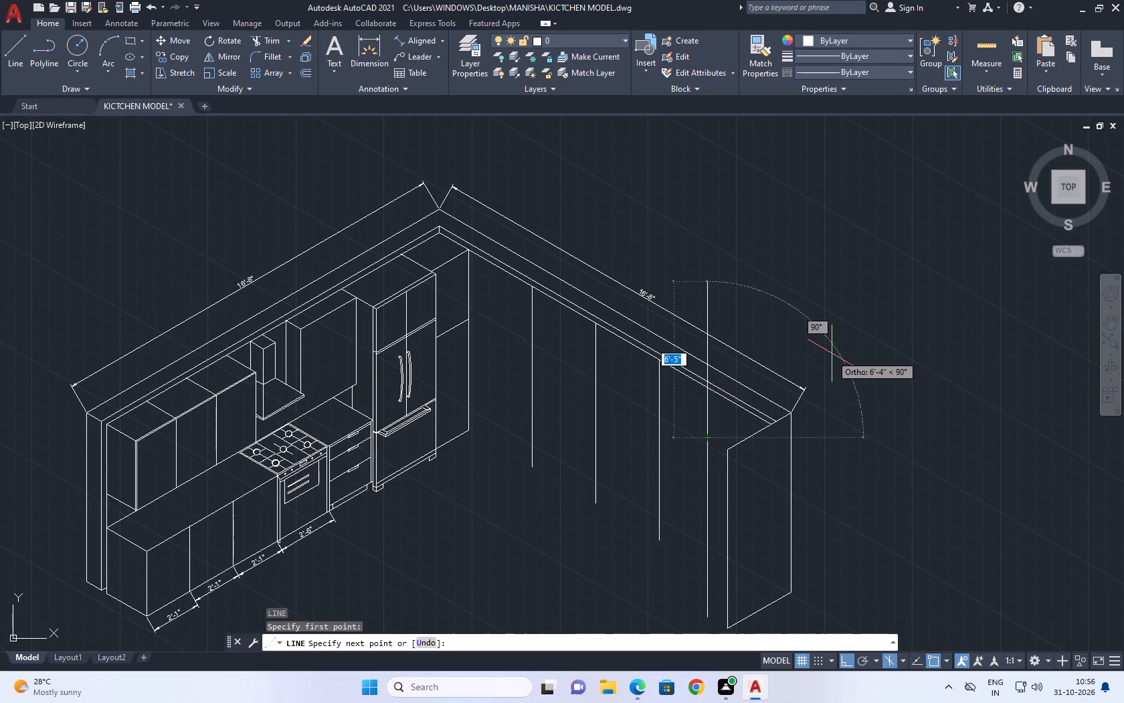
pyautogui.press('F5')
pyautogui.click(843, 351)
pyautogui.press('Escape')
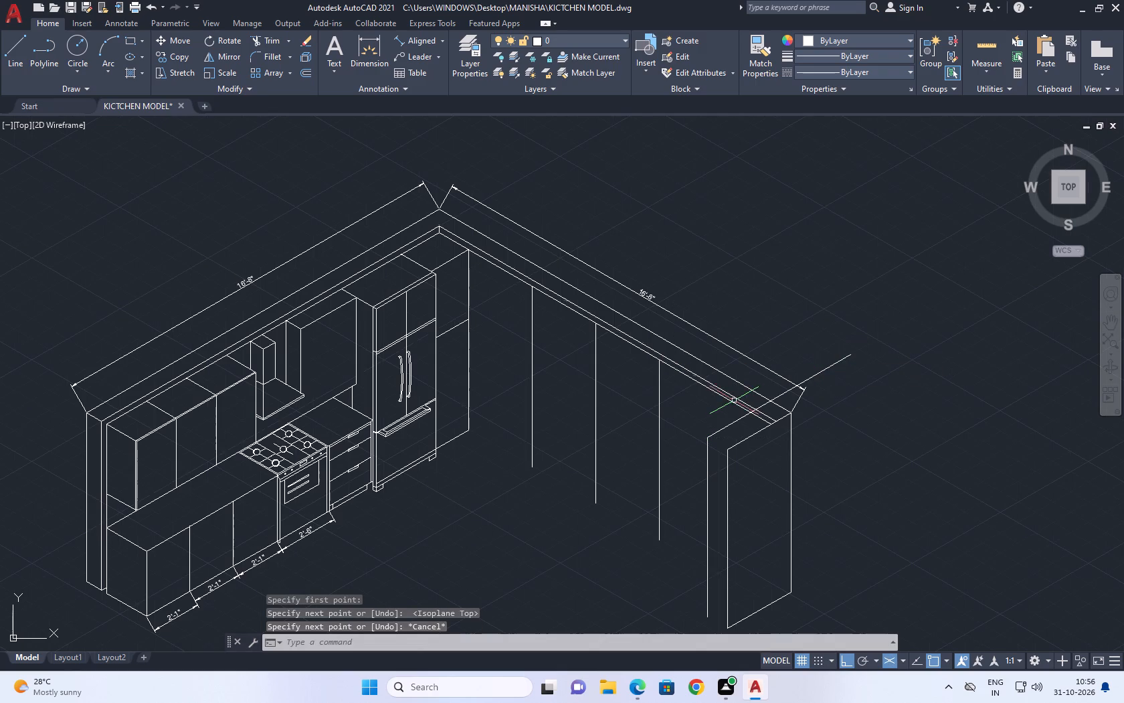
# Trim the new line and the wall's two inner top lines where they overrun each other, and delete the leftover piece beyond the wall.
pyautogui.write('TR')
pyautogui.press('space')
pyautogui.scroll(3, 752, 431)
pyautogui.click(772, 406)
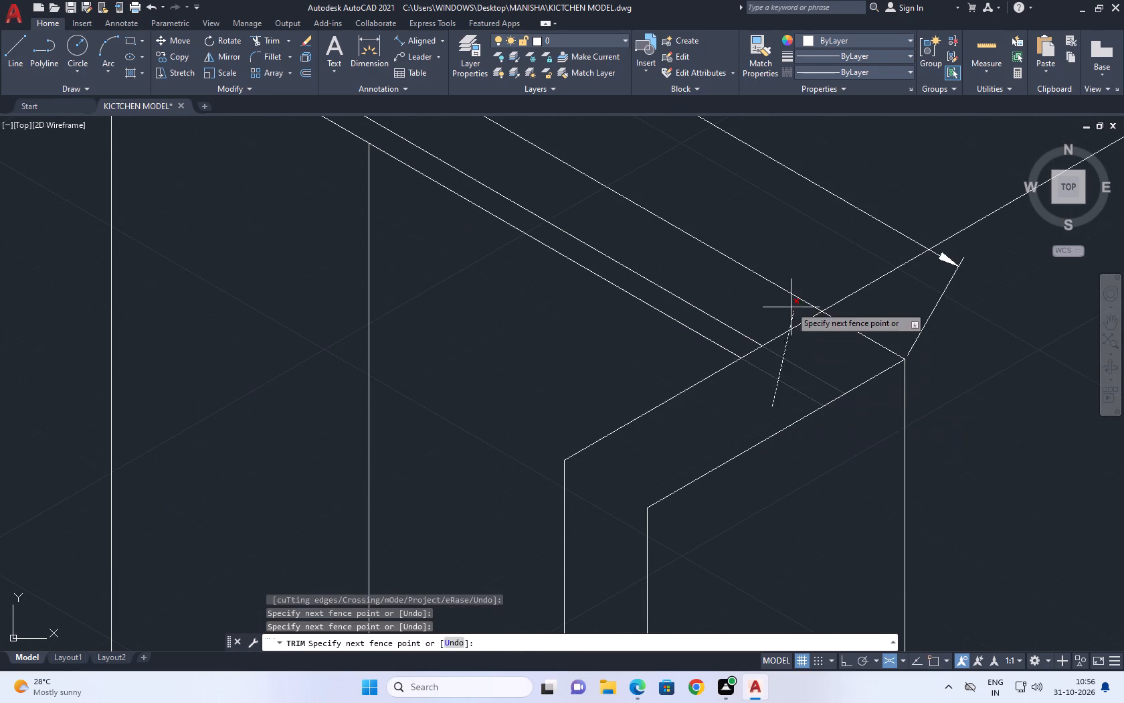
pyautogui.click(785, 304)
pyautogui.moveTo(800, 319); pyautogui.dragTo(743, 392, button='middle')
pyautogui.press('Escape')
pyautogui.click(813, 377)
pyautogui.click(784, 335)
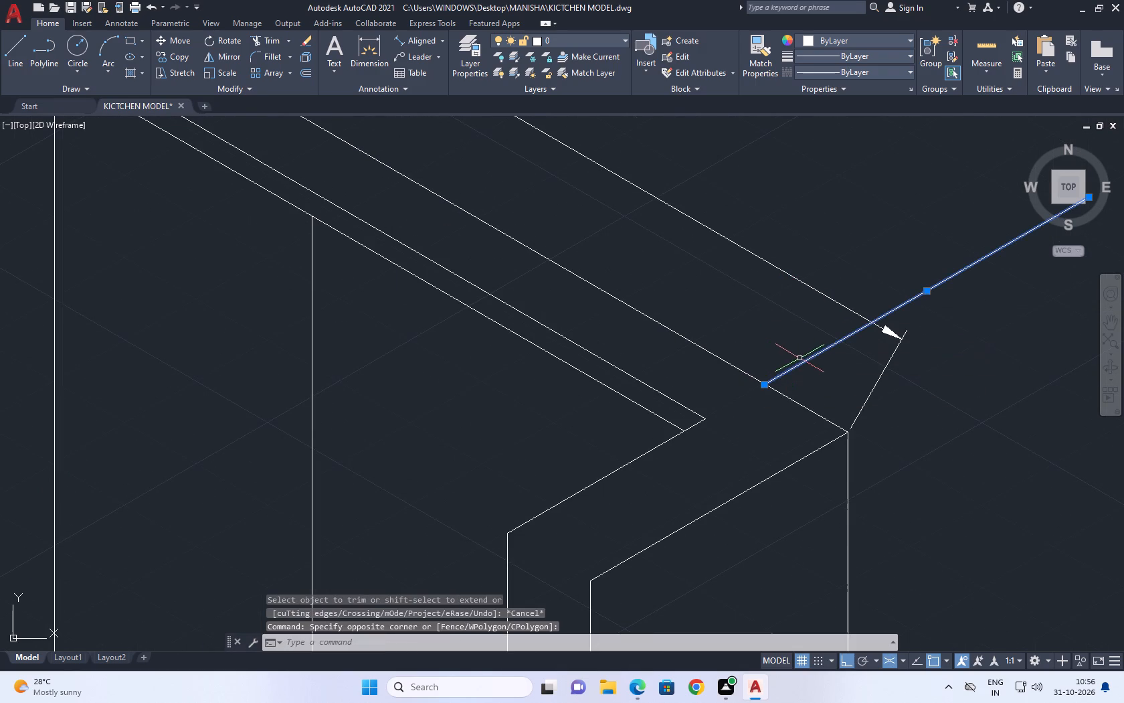
pyautogui.press('Delete')
# Draw the short top edge joining the upper ends of the end panel's two front verticals.
pyautogui.scroll(-4, 800, 392)
pyautogui.moveTo(851, 398); pyautogui.dragTo(772, 385, button='middle')
pyautogui.moveTo(634, 389); pyautogui.dragTo(640, 399, button='middle')
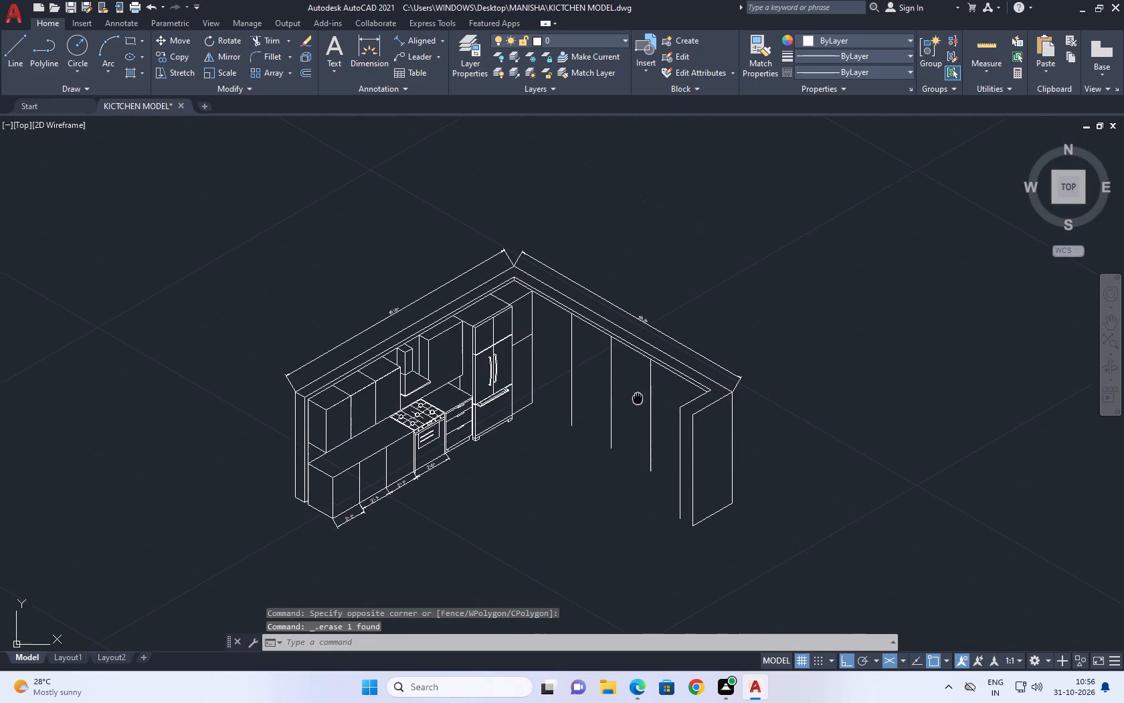
pyautogui.moveTo(640, 399); pyautogui.dragTo(668, 414, button='middle')
pyautogui.moveTo(772, 471); pyautogui.dragTo(702, 405, button='middle')
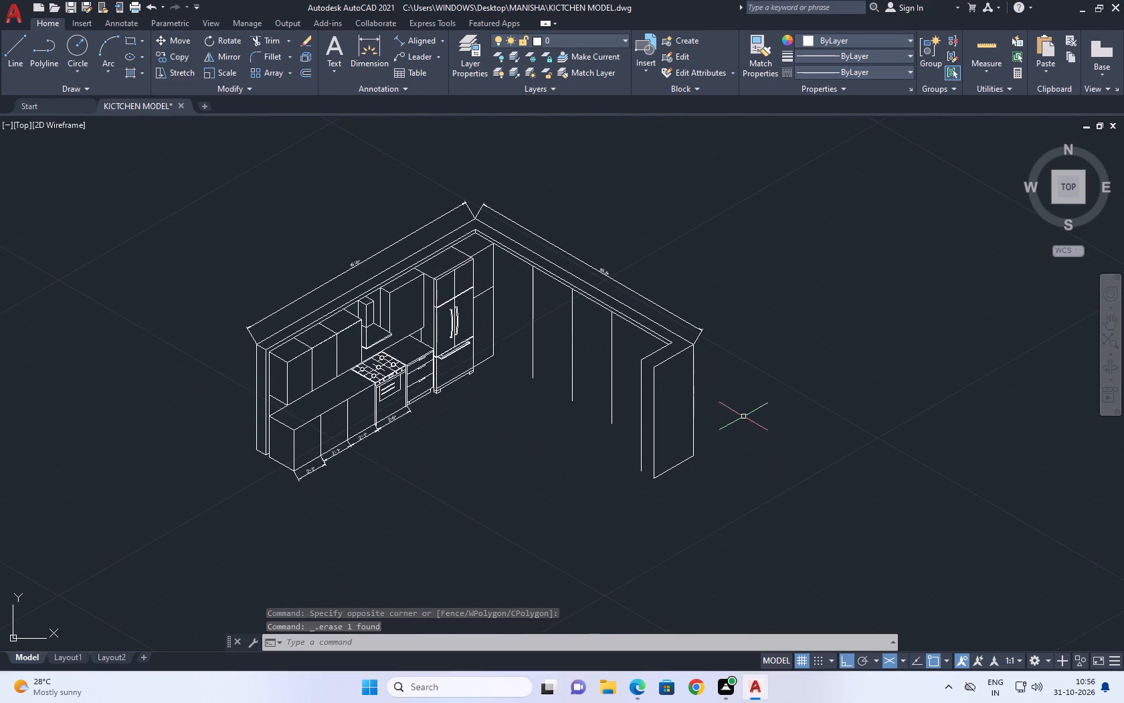
pyautogui.moveTo(743, 416); pyautogui.dragTo(736, 402, button='middle')
pyautogui.click(3, 54)
pyautogui.scroll(2, 652, 346)
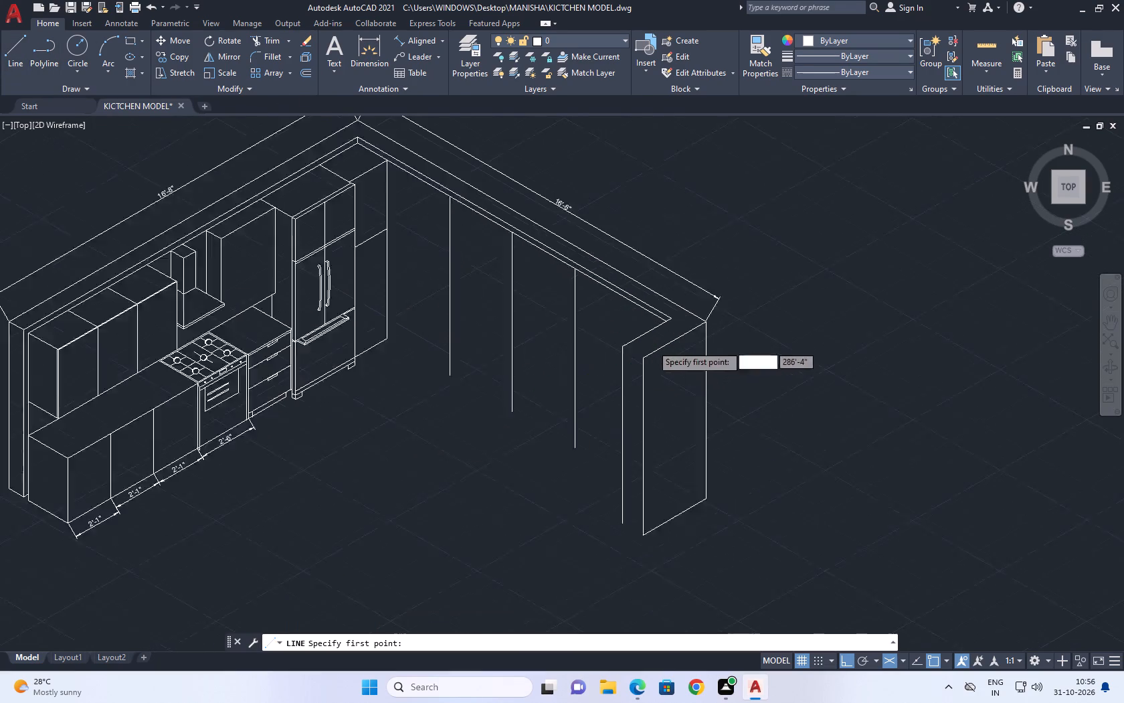
pyautogui.scroll(1, 652, 343)
pyautogui.click(628, 380)
pyautogui.click(576, 345)
pyautogui.rightClick(579, 279)
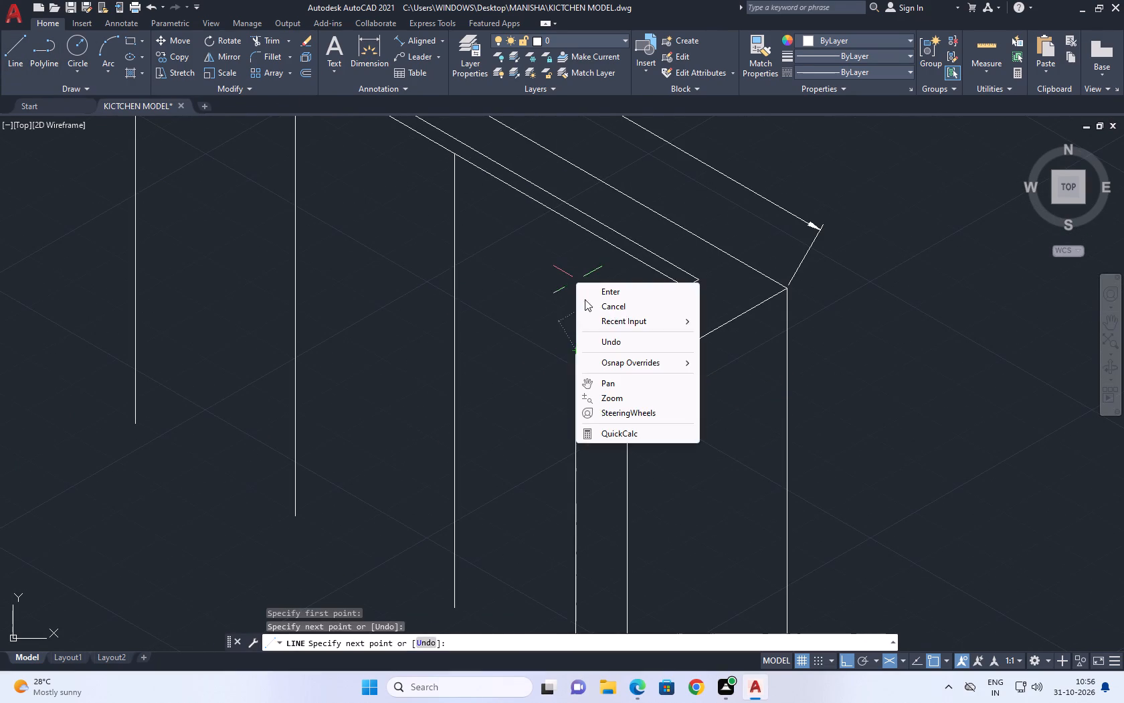
pyautogui.click(630, 308)
# Draw the short bottom edge joining the lower ends of the end panel's two front verticals.
pyautogui.scroll(-3, 624, 309)
pyautogui.moveTo(660, 360); pyautogui.dragTo(691, 283, button='middle')
pyautogui.rightClick(631, 271)
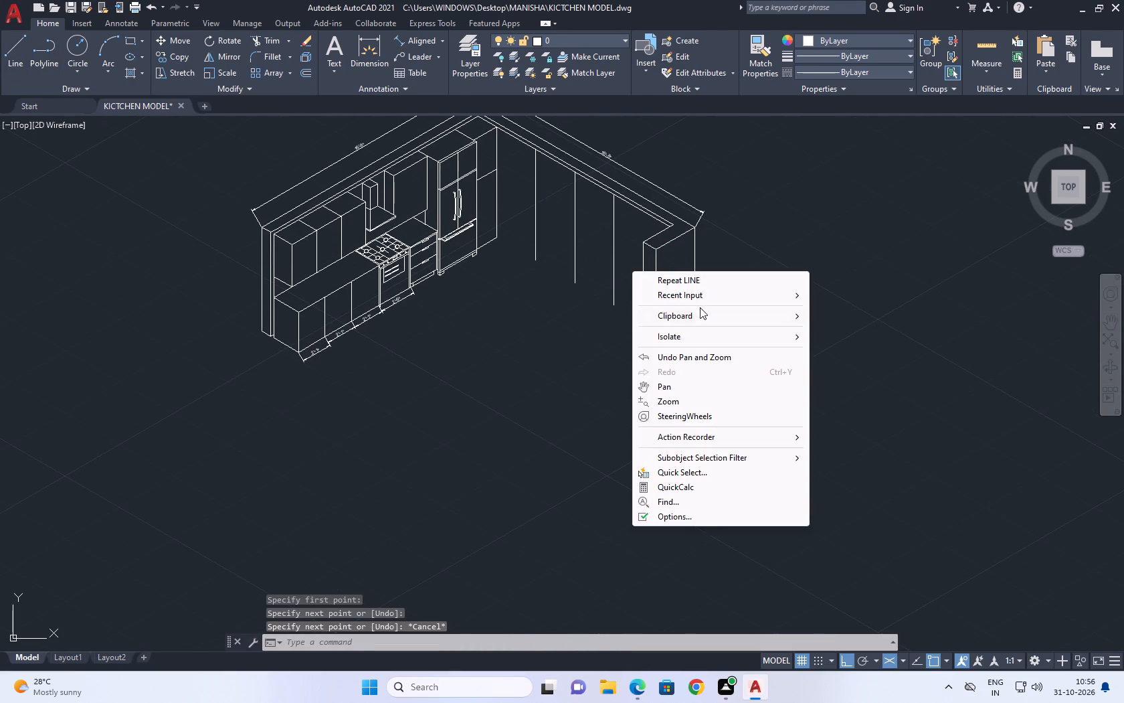
pyautogui.click(706, 280)
pyautogui.scroll(2, 639, 347)
pyautogui.click(644, 360)
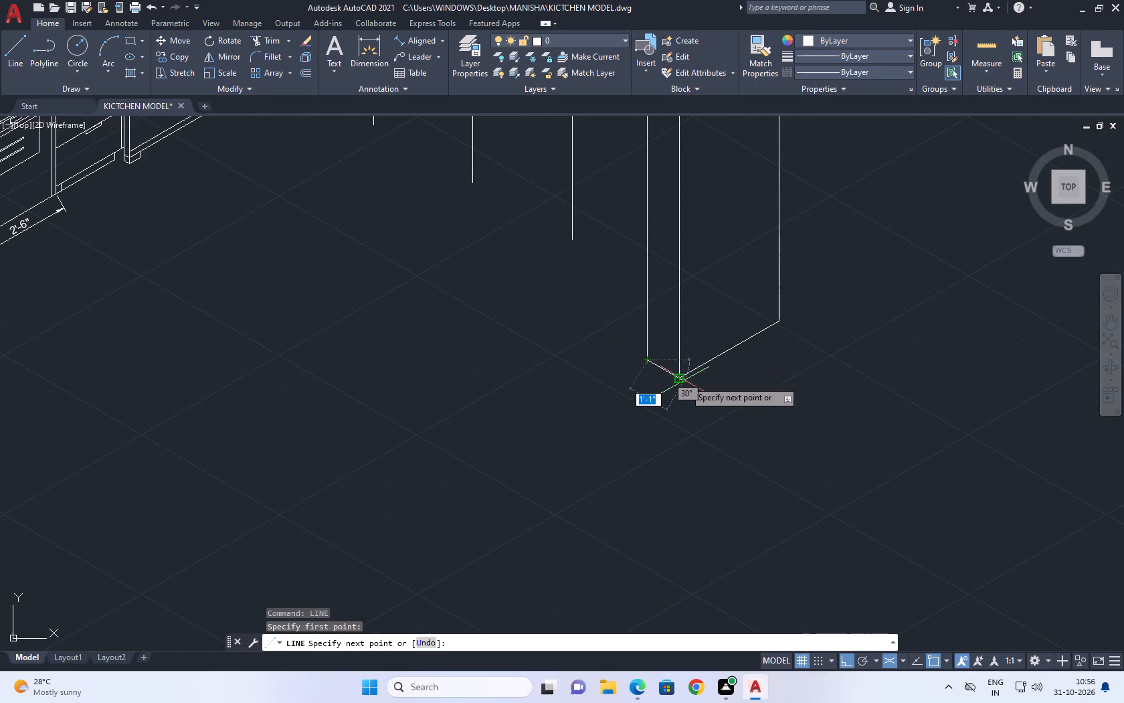
pyautogui.click(684, 380)
pyautogui.rightClick(717, 339)
pyautogui.click(759, 353)
# Examine the second wall's top lines from the inner corner to the end panel.
pyautogui.moveTo(683, 345); pyautogui.dragTo(696, 423, button='middle')
pyautogui.scroll(-1, 696, 423)
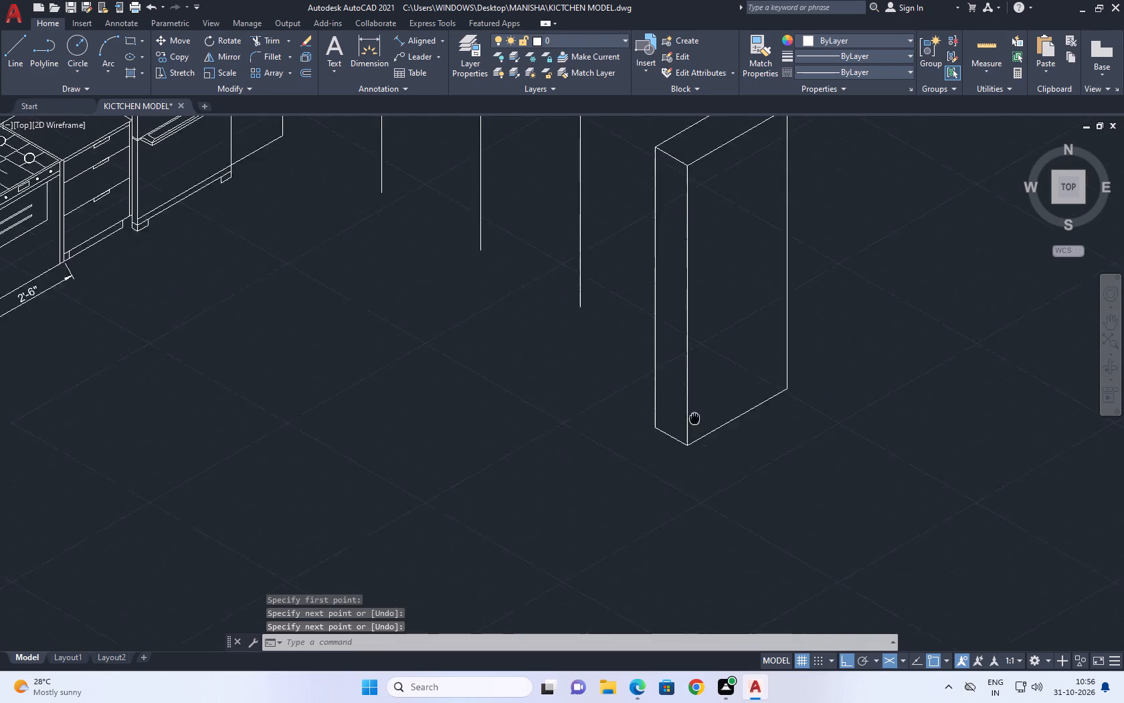
pyautogui.scroll(-1, 696, 423)
pyautogui.moveTo(740, 393); pyautogui.dragTo(765, 441, button='middle')
pyautogui.scroll(-1, 753, 435)
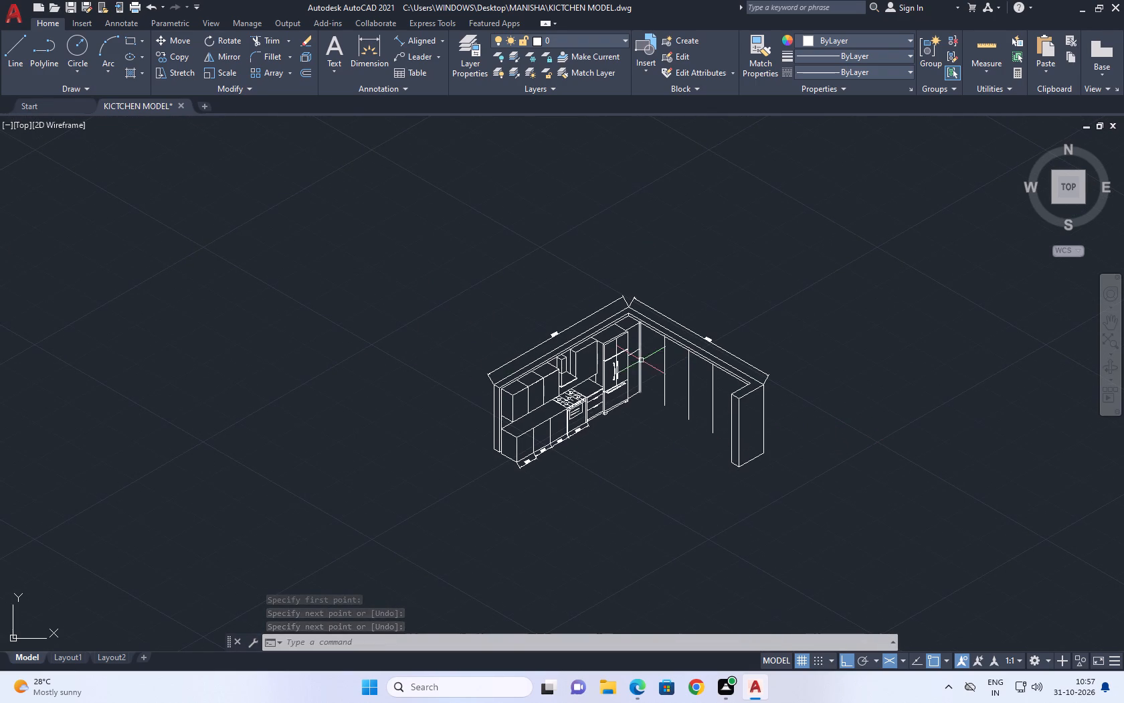
pyautogui.moveTo(645, 364); pyautogui.dragTo(659, 399, button='middle')
pyautogui.scroll(4, 678, 360)
pyautogui.moveTo(618, 392); pyautogui.dragTo(583, 325, button='middle')
pyautogui.scroll(1, 584, 327)
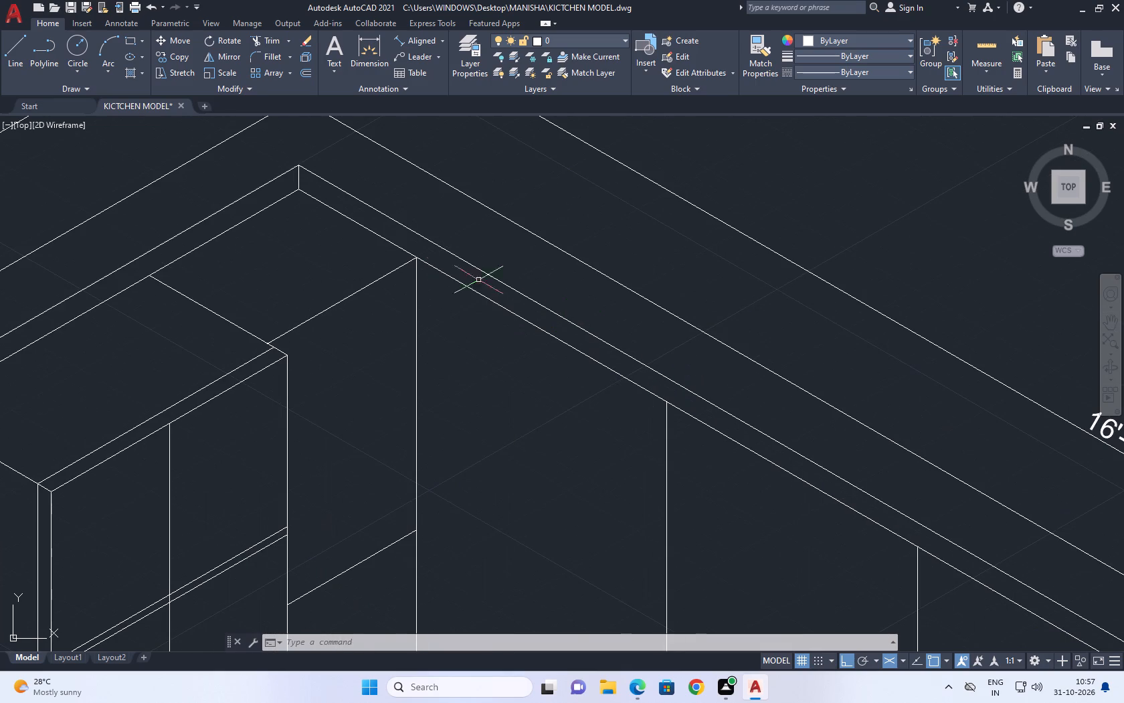
pyautogui.moveTo(587, 271); pyautogui.dragTo(543, 234, button='middle')
pyautogui.moveTo(367, 247); pyautogui.dragTo(376, 258, button='middle')
pyautogui.moveTo(438, 249); pyautogui.dragTo(444, 273, button='middle')
pyautogui.scroll(-2, 490, 296)
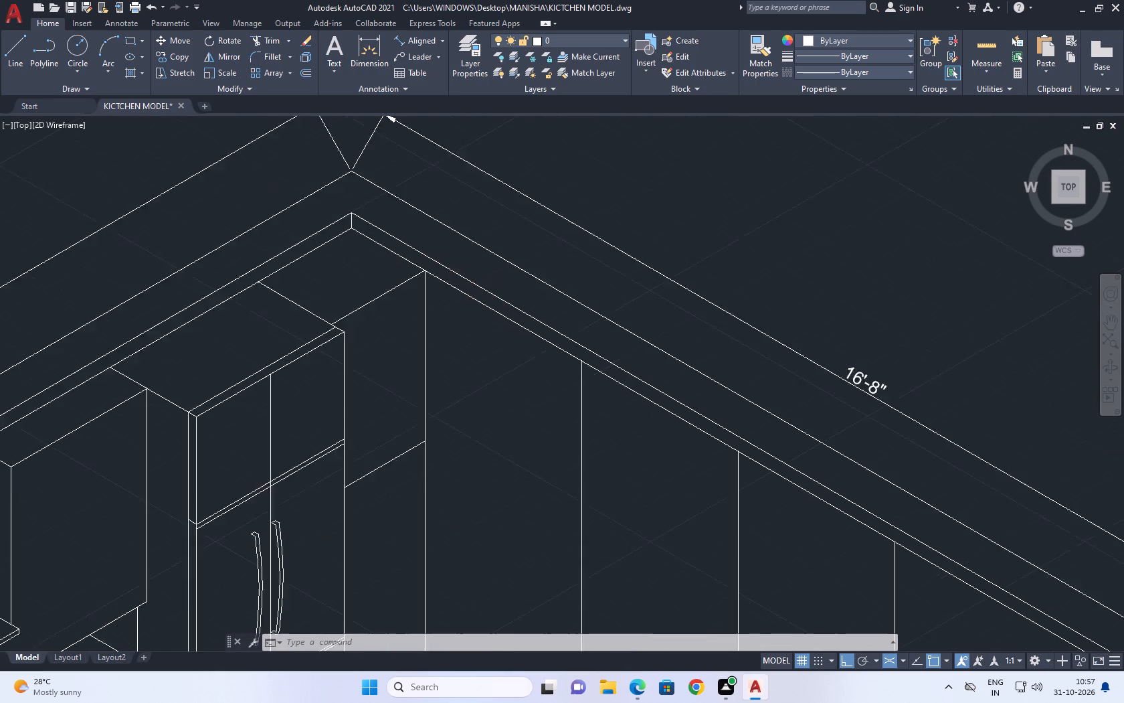
pyautogui.moveTo(709, 345); pyautogui.dragTo(664, 285, button='middle')
pyautogui.scroll(1, 866, 455)
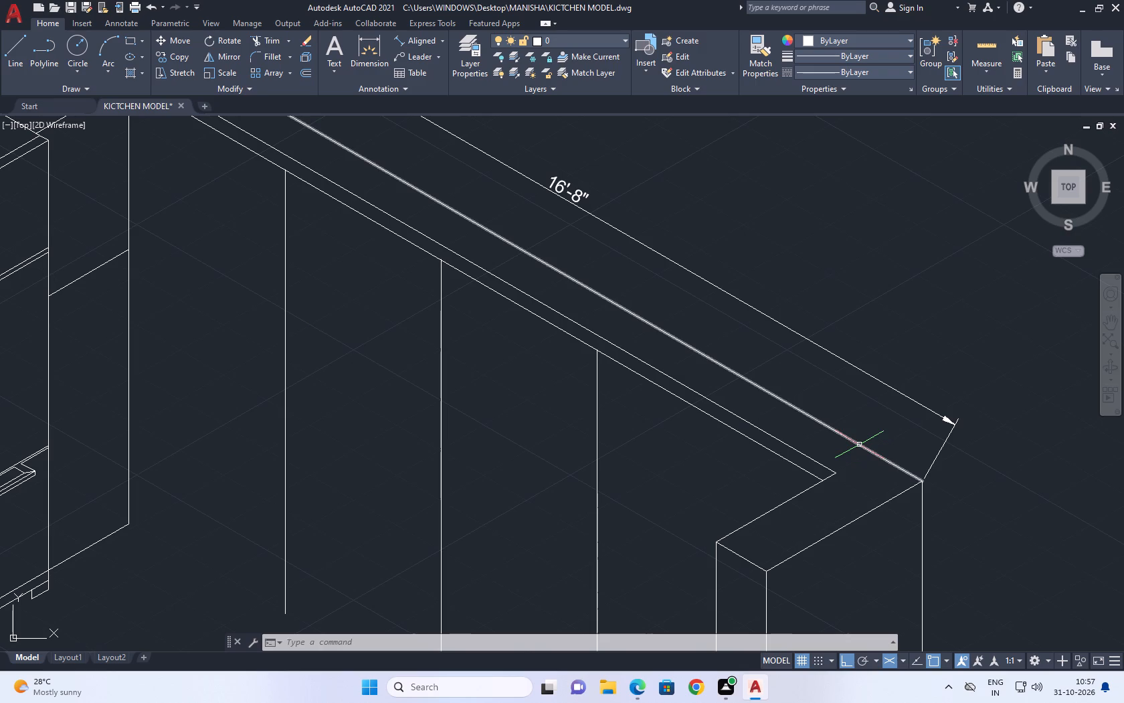
pyautogui.scroll(1, 522, 354)
pyautogui.moveTo(557, 357); pyautogui.dragTo(696, 403, button='middle')
pyautogui.scroll(-3, 696, 403)
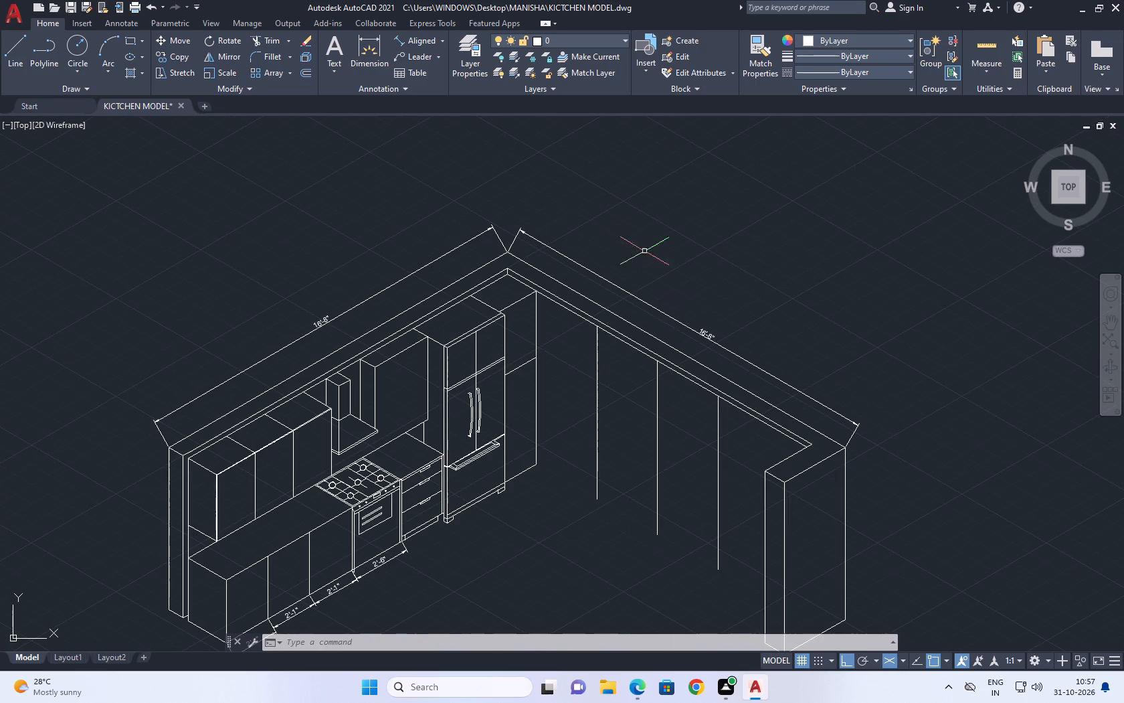
# Trim away the lower of the second wall's two inner top lines, from the tall unit beside the fridge to the end panel.
pyautogui.click(271, 41)
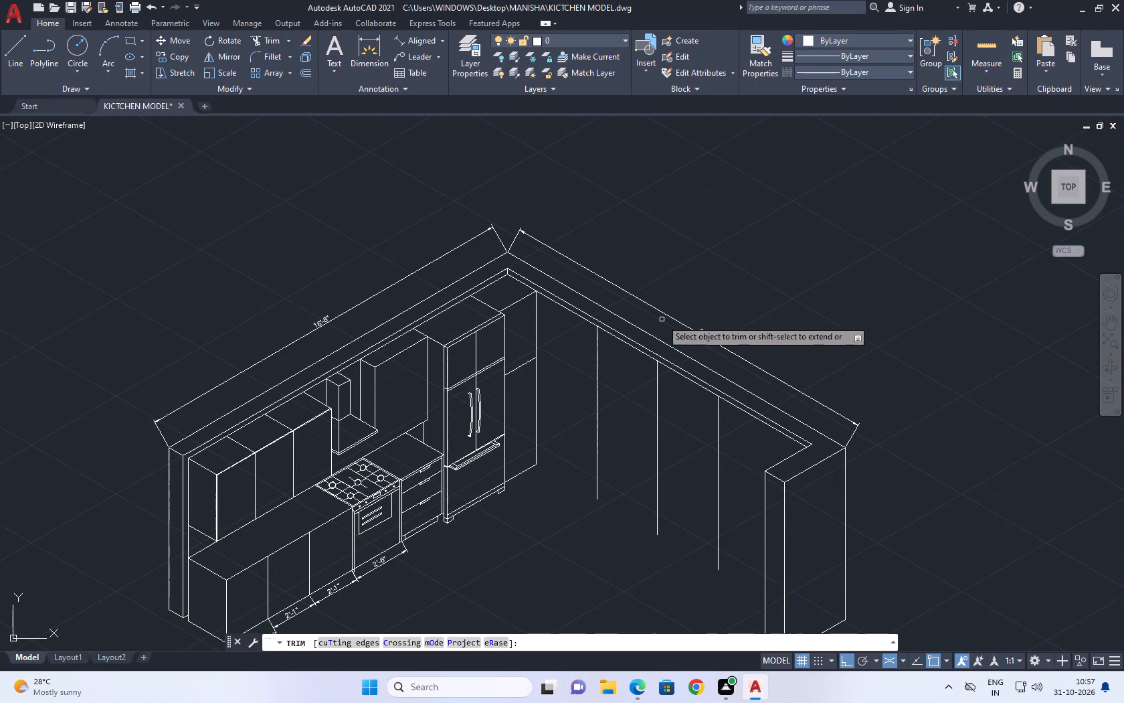
pyautogui.click(568, 311)
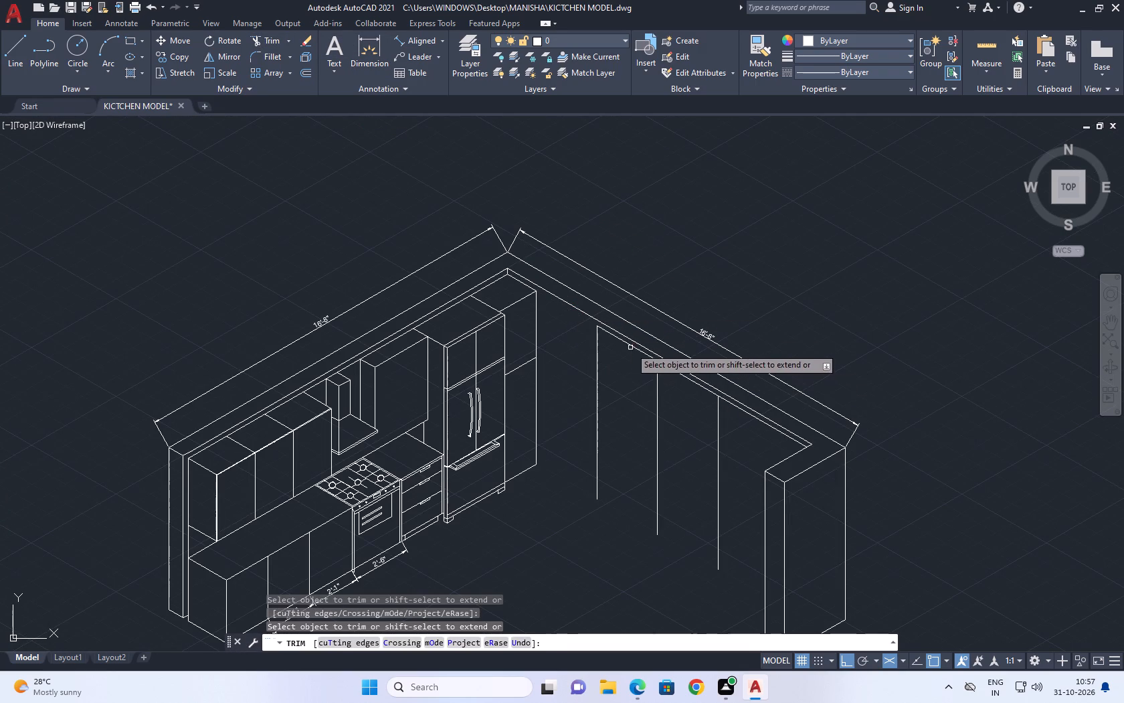
pyautogui.click(631, 347)
pyautogui.click(666, 370)
pyautogui.click(666, 366)
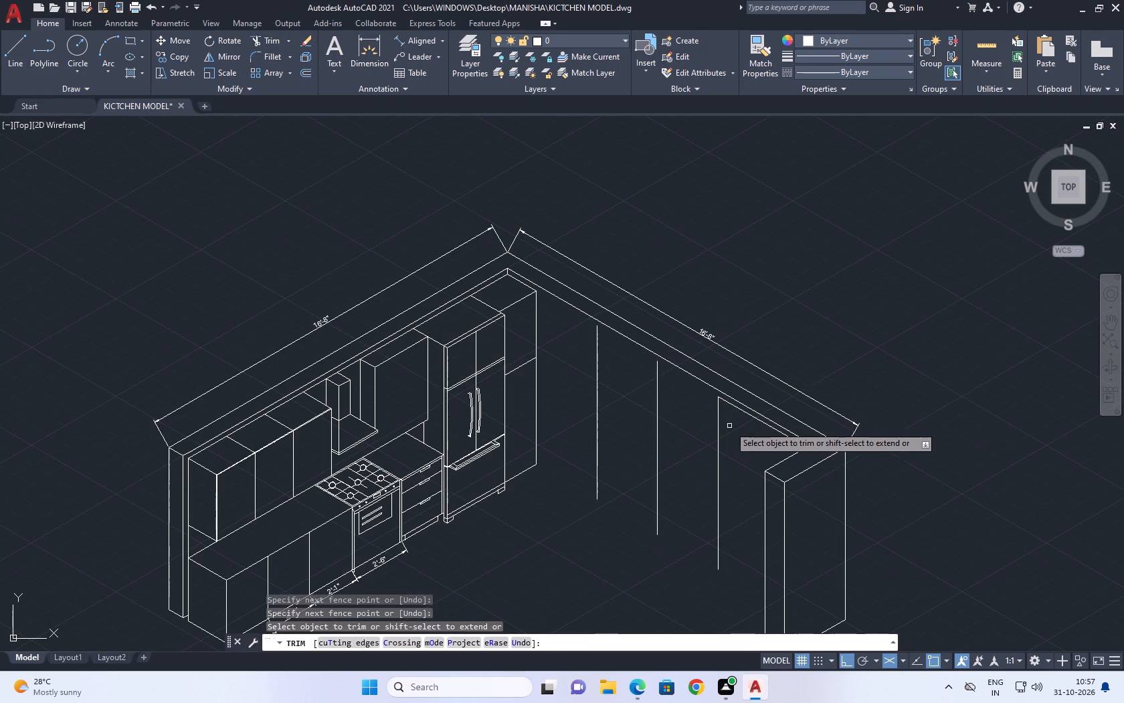
pyautogui.scroll(1, 750, 416)
pyautogui.click(751, 416)
pyautogui.rightClick(796, 319)
pyautogui.click(818, 334)
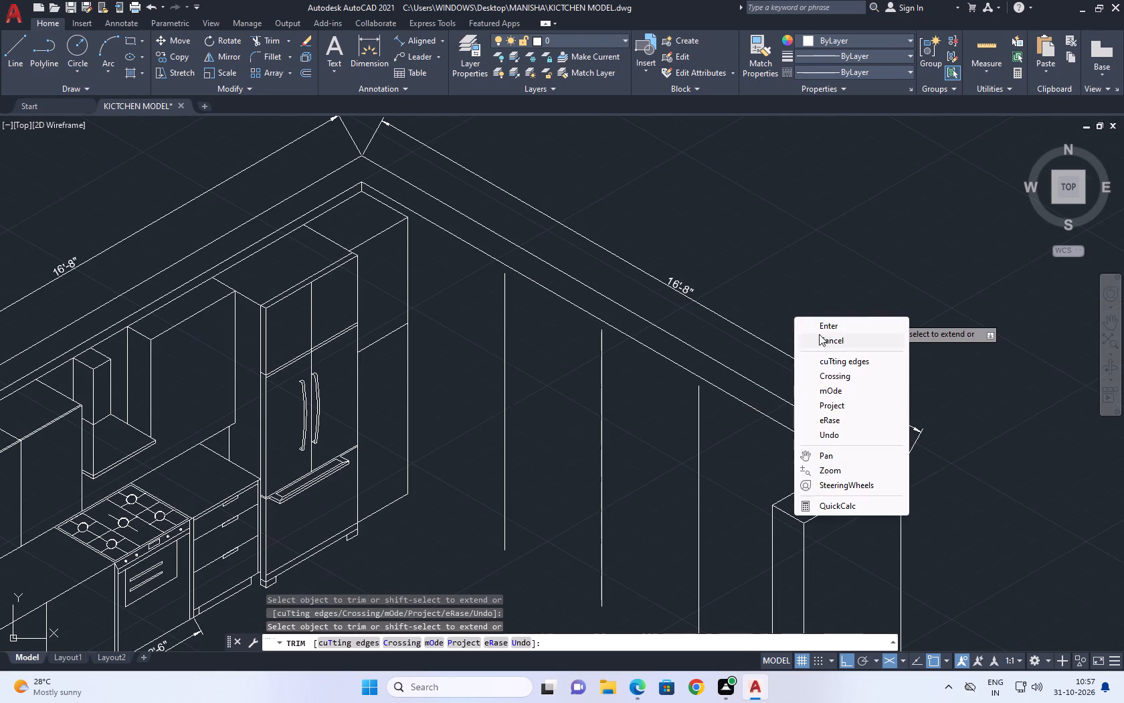
# Extend the three vertical division lines up to the second wall's inner top line.
pyautogui.moveTo(457, 264); pyautogui.dragTo(544, 283, button='middle')
pyautogui.moveTo(545, 311); pyautogui.dragTo(539, 368, button='middle')
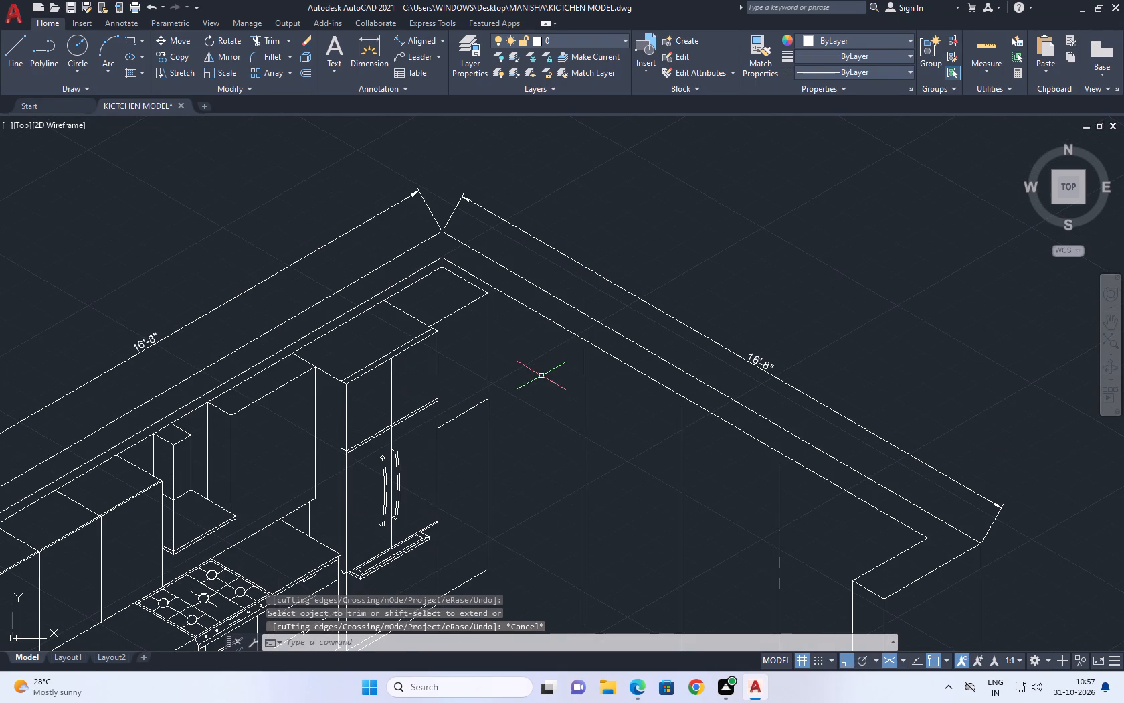
pyautogui.moveTo(499, 333); pyautogui.dragTo(516, 372, button='middle')
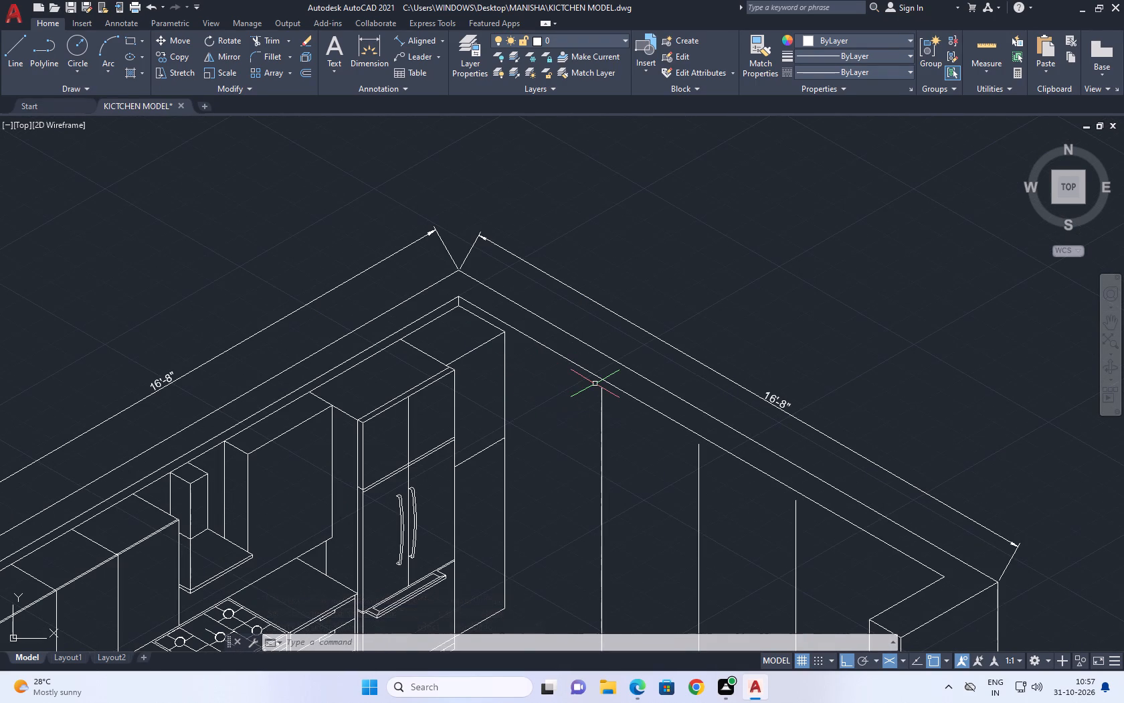
pyautogui.write('EX')
pyautogui.press('space')
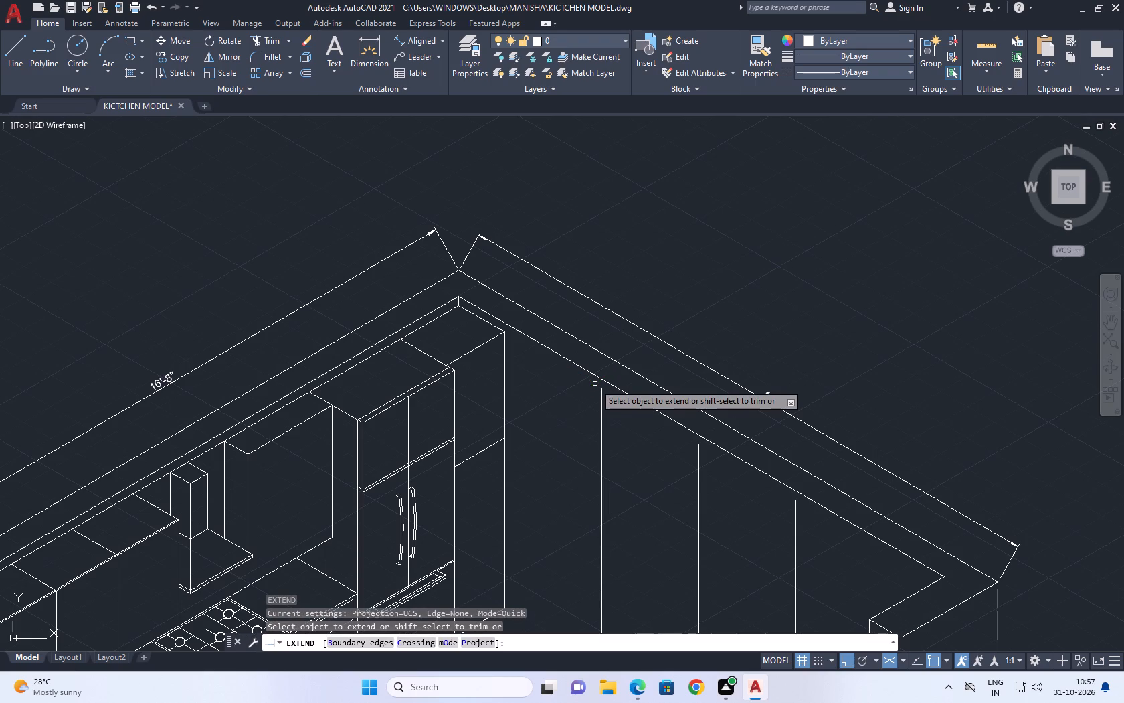
pyautogui.scroll(-1, 694, 475)
pyautogui.moveTo(708, 502); pyautogui.dragTo(668, 333, button='middle')
pyautogui.click(724, 363)
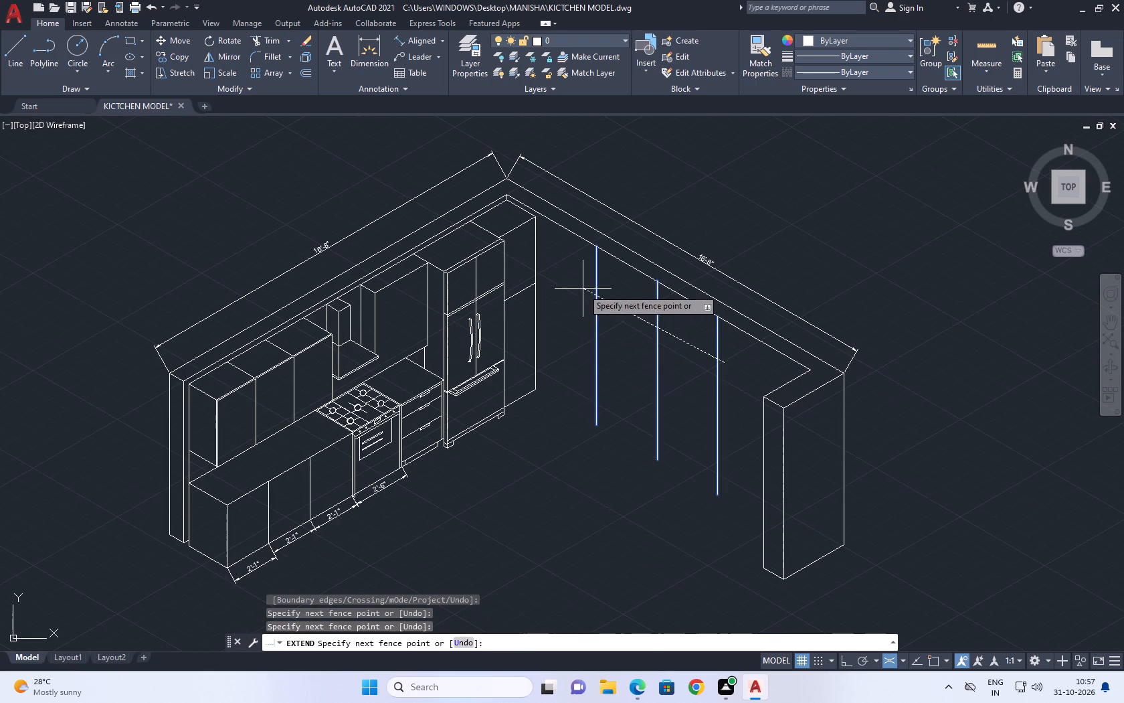
pyautogui.click(583, 289)
pyautogui.rightClick(710, 157)
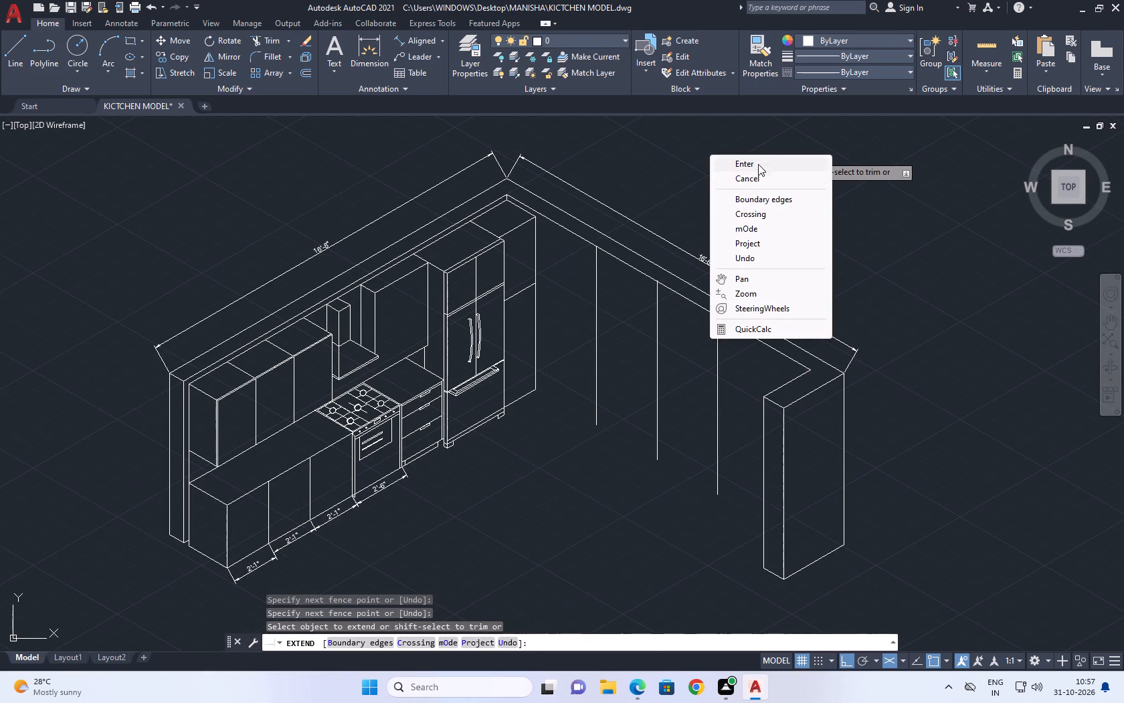
pyautogui.click(753, 179)
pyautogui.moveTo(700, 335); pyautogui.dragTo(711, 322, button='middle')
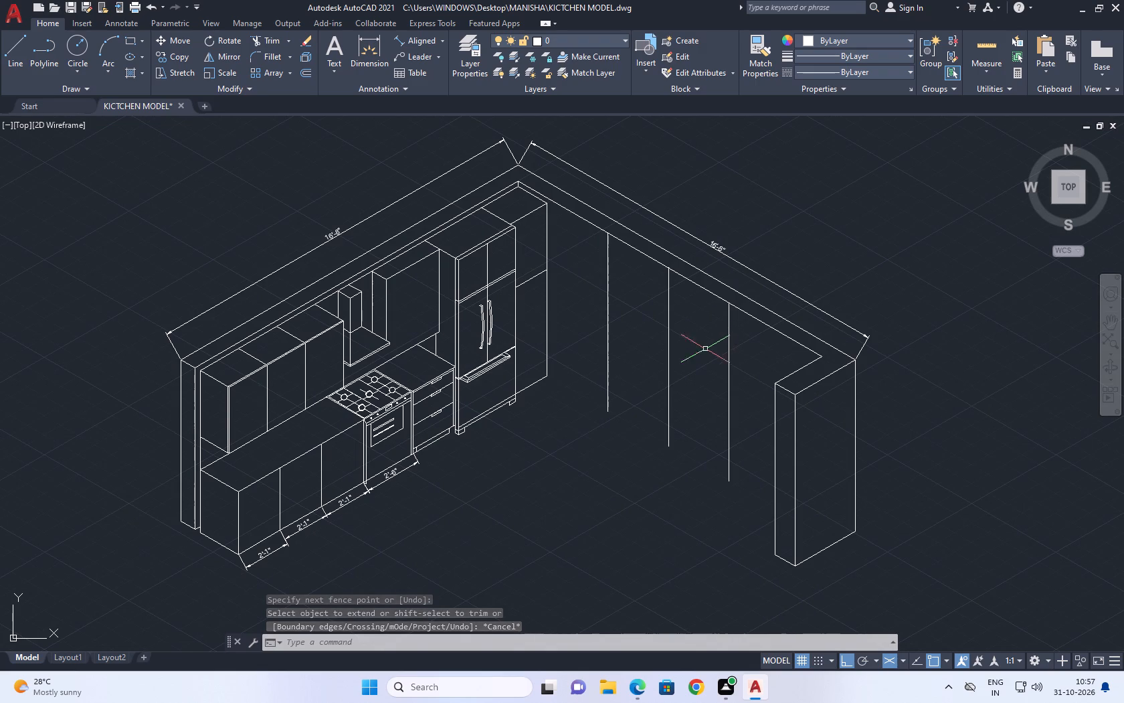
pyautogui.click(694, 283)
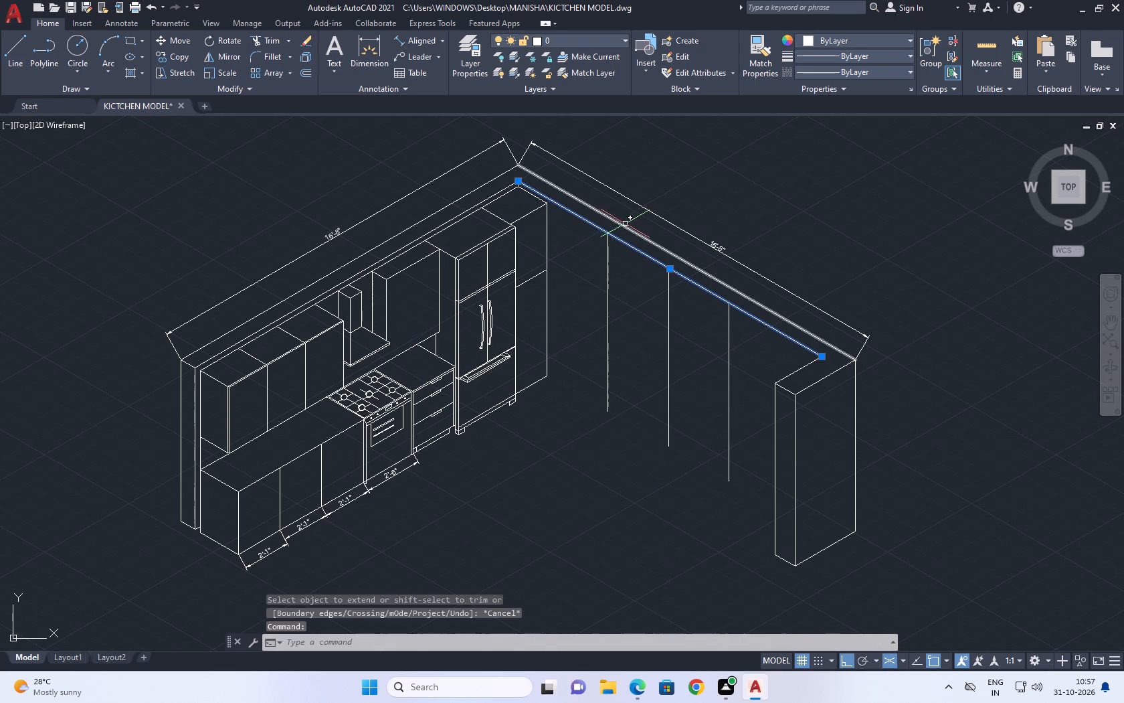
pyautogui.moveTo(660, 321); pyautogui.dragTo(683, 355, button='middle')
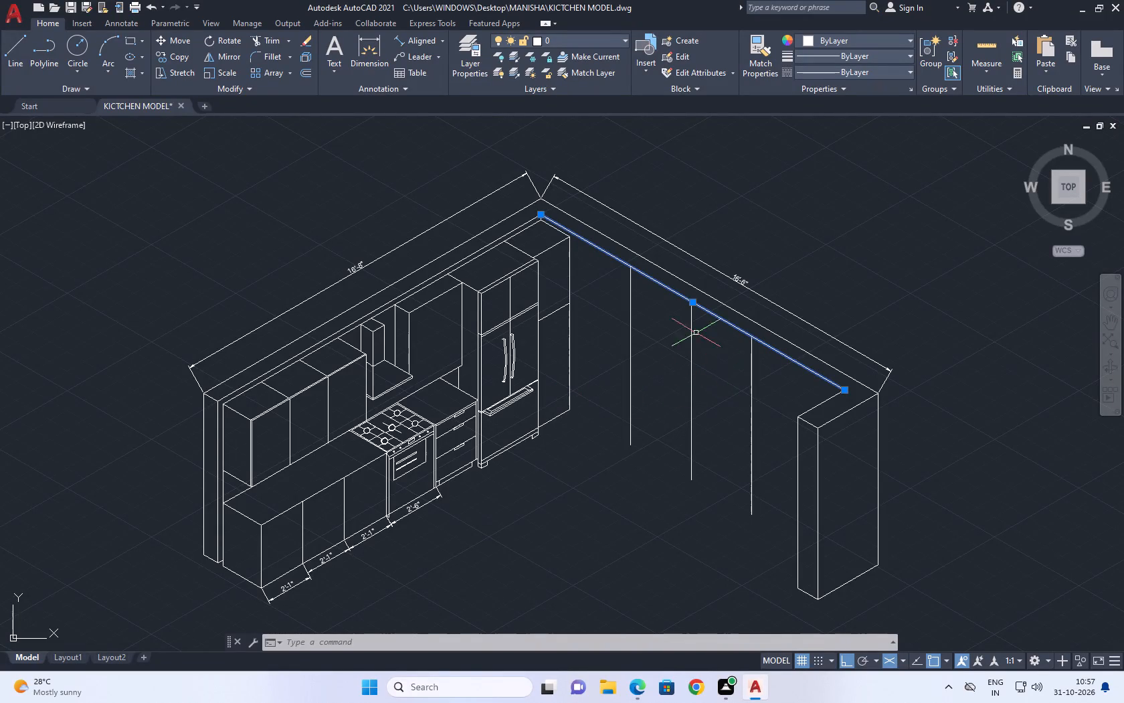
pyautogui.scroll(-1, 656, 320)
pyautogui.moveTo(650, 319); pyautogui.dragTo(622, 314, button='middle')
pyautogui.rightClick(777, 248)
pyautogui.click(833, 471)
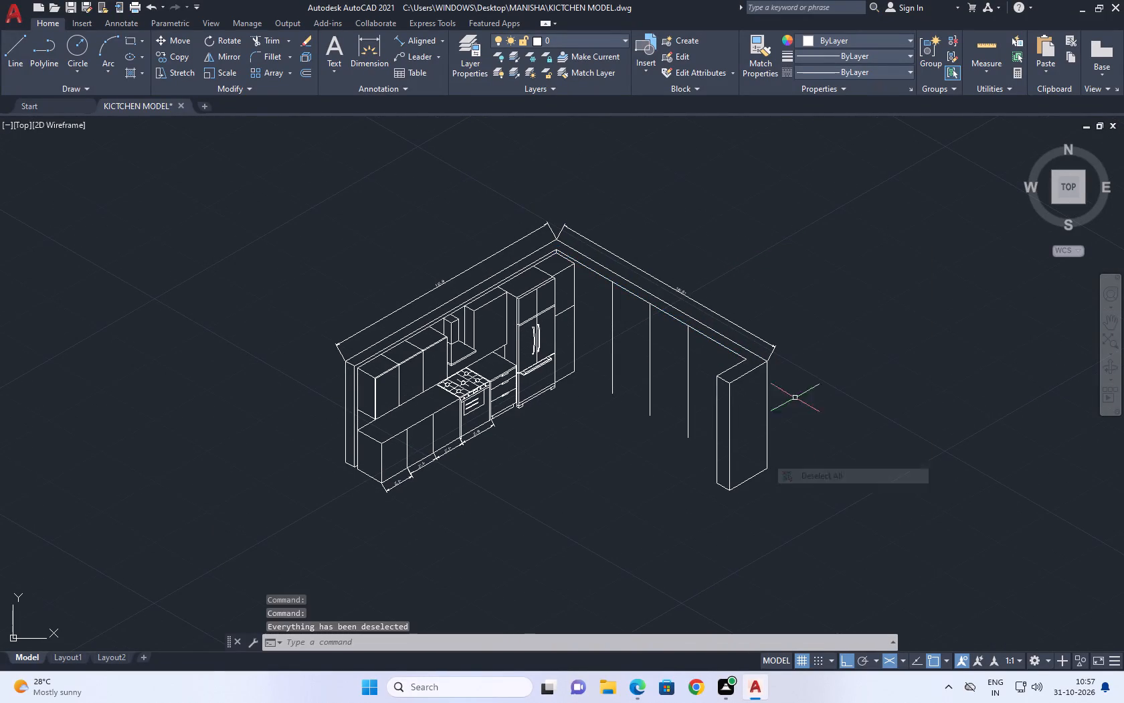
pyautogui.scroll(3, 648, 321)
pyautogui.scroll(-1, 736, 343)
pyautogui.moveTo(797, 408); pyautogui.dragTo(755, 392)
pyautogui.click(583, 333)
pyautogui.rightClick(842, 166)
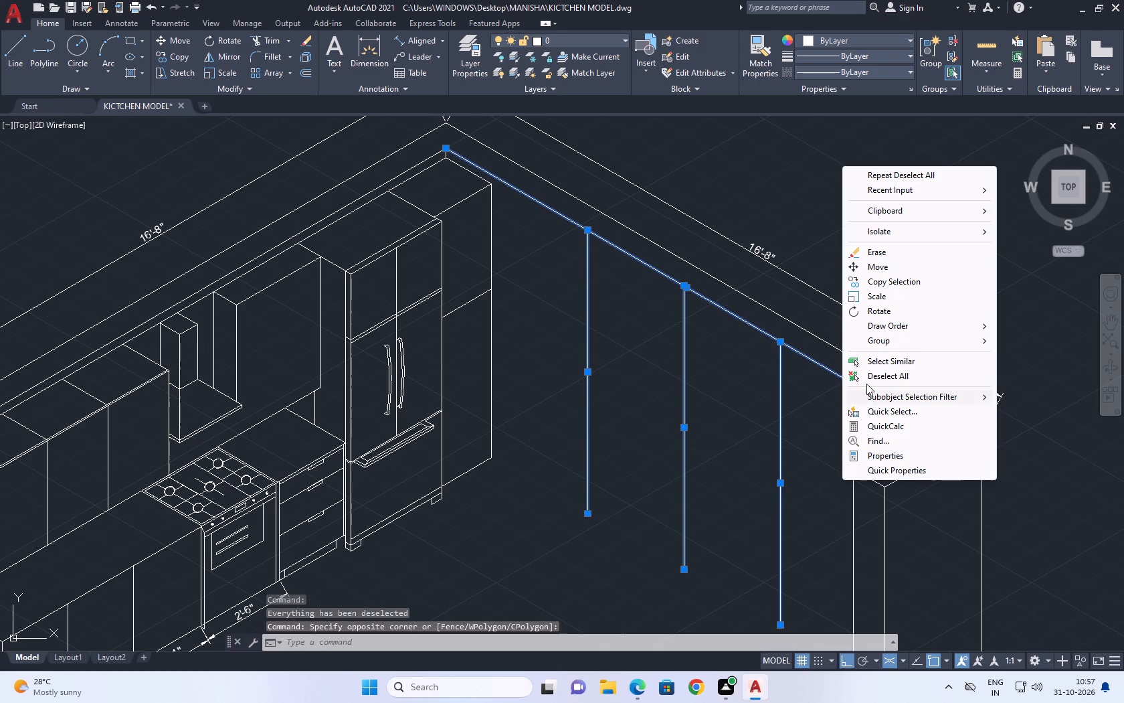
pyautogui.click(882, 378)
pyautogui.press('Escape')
# Erase the three vertical division lines on the second wall.
pyautogui.click(790, 422)
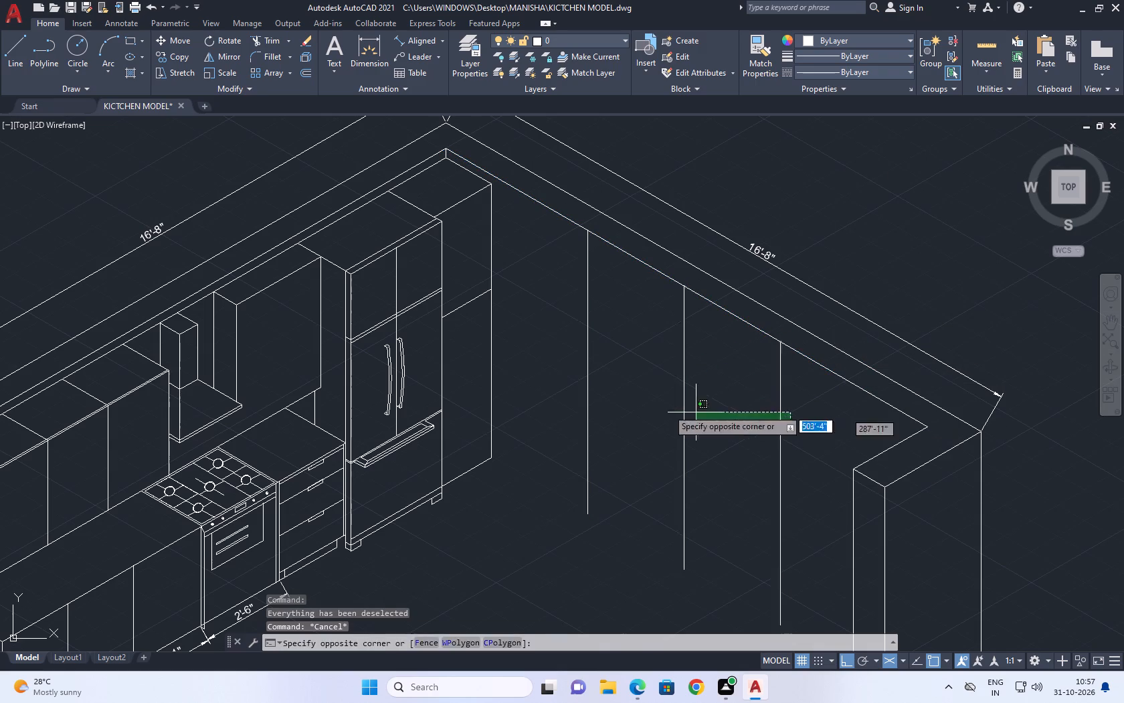
pyautogui.click(650, 406)
pyautogui.click(617, 357)
pyautogui.click(566, 339)
pyautogui.press('Delete')
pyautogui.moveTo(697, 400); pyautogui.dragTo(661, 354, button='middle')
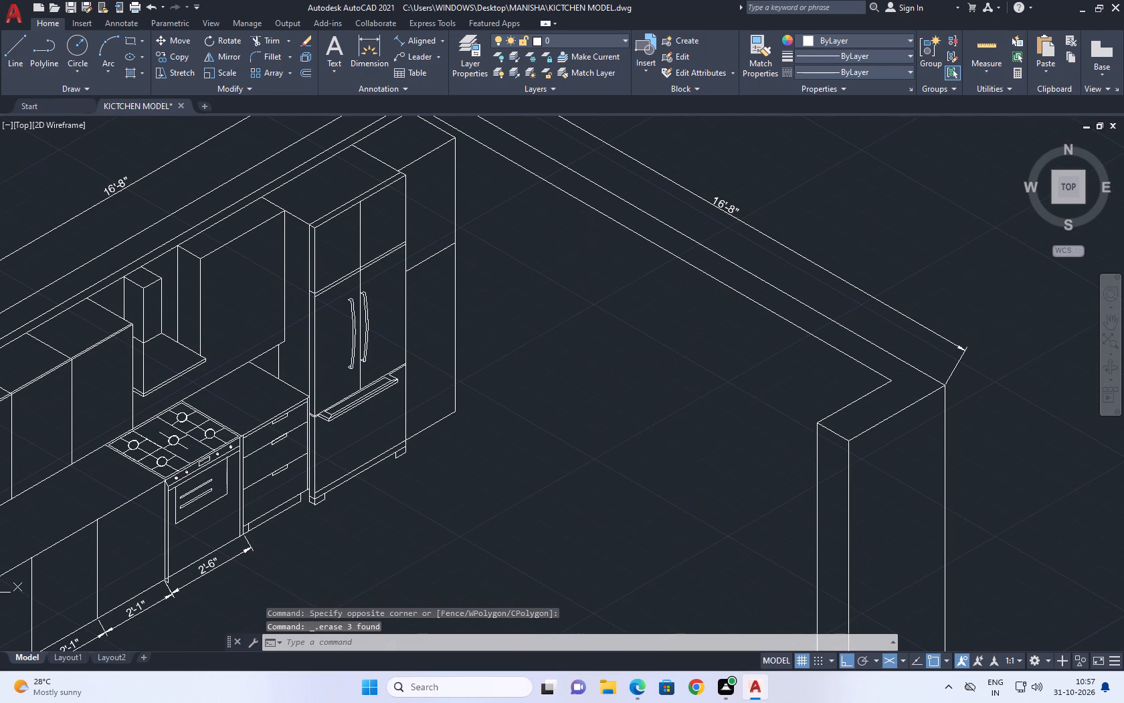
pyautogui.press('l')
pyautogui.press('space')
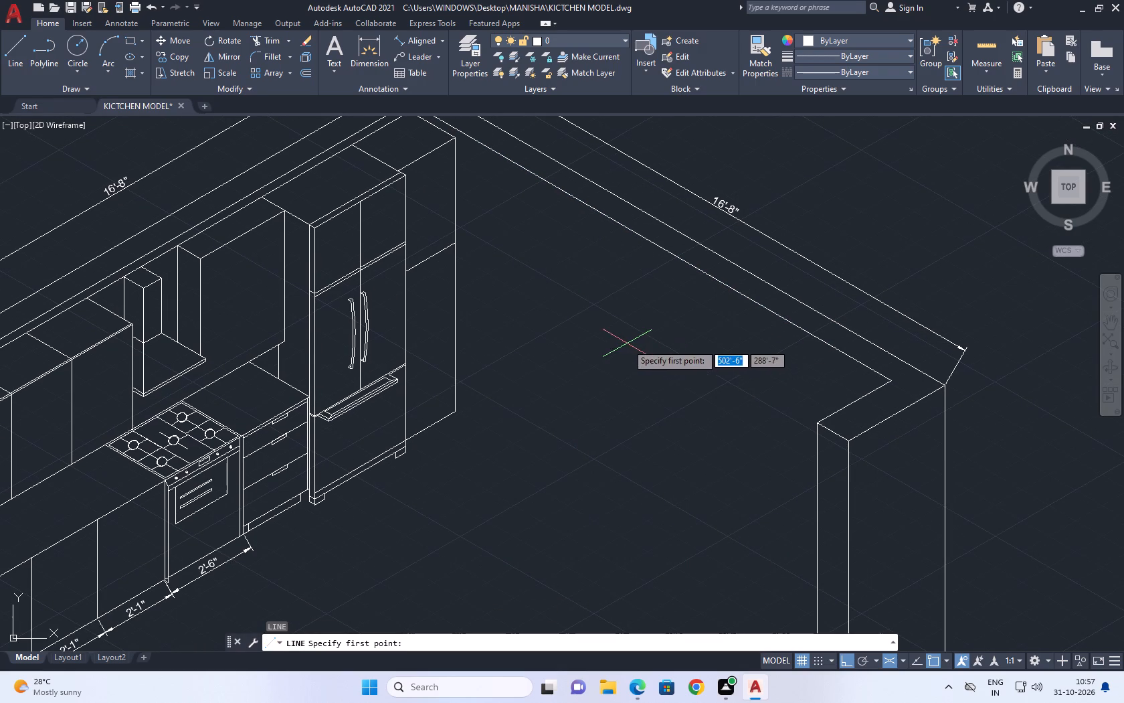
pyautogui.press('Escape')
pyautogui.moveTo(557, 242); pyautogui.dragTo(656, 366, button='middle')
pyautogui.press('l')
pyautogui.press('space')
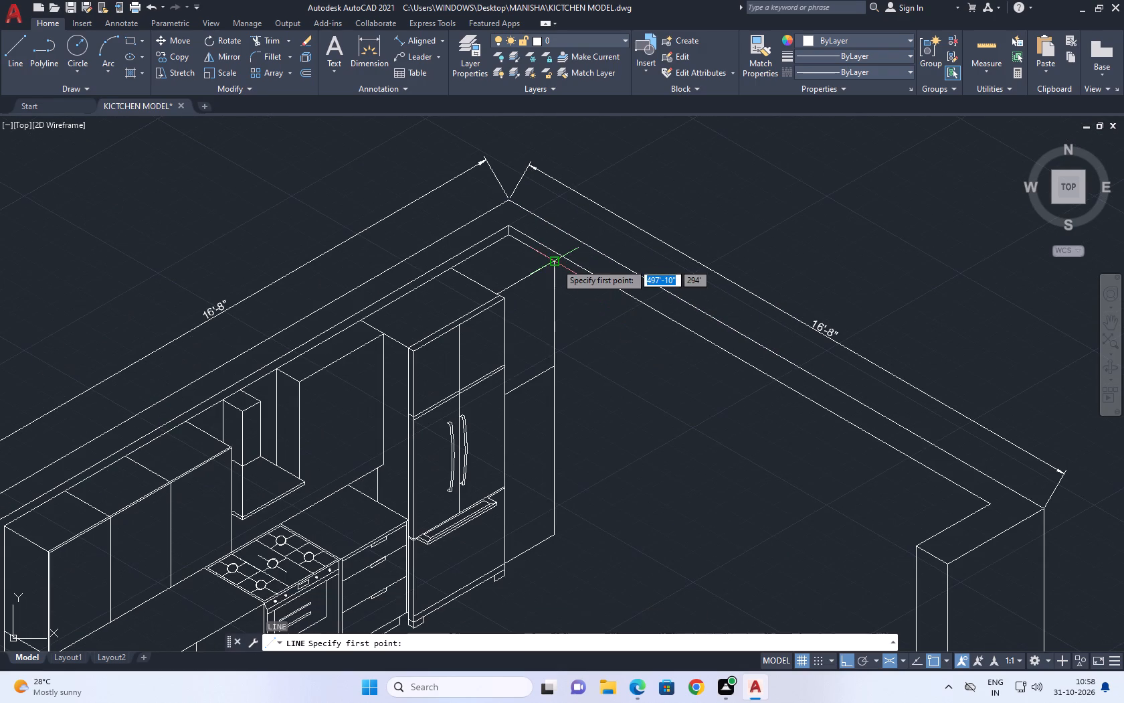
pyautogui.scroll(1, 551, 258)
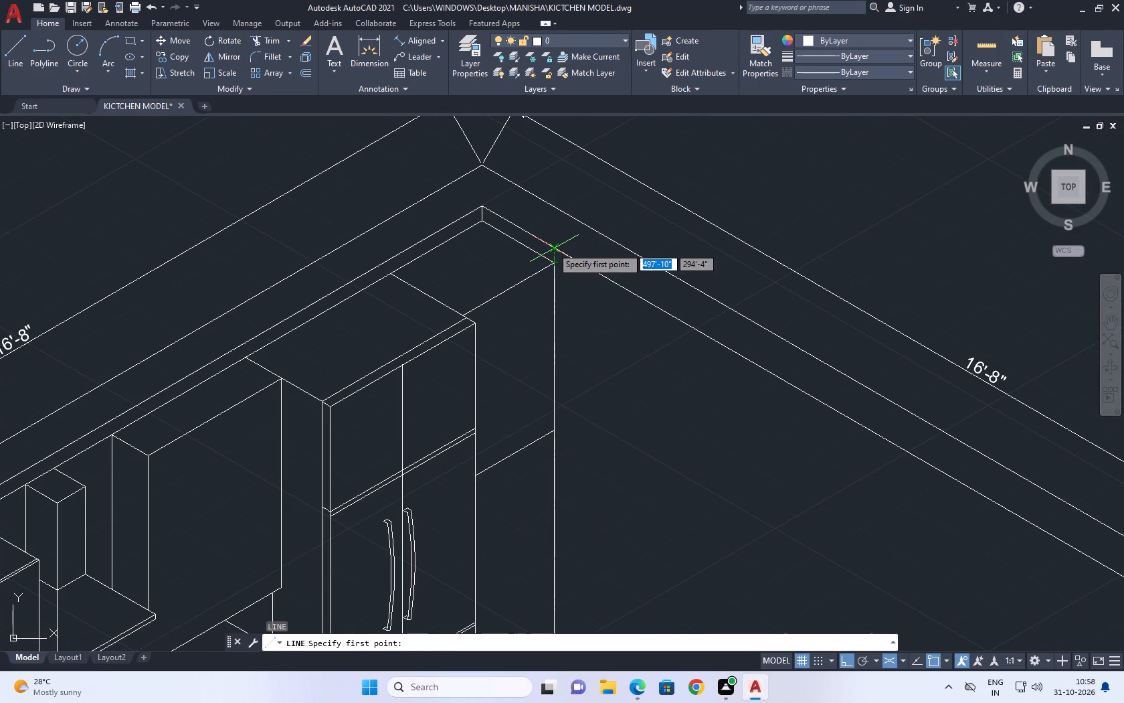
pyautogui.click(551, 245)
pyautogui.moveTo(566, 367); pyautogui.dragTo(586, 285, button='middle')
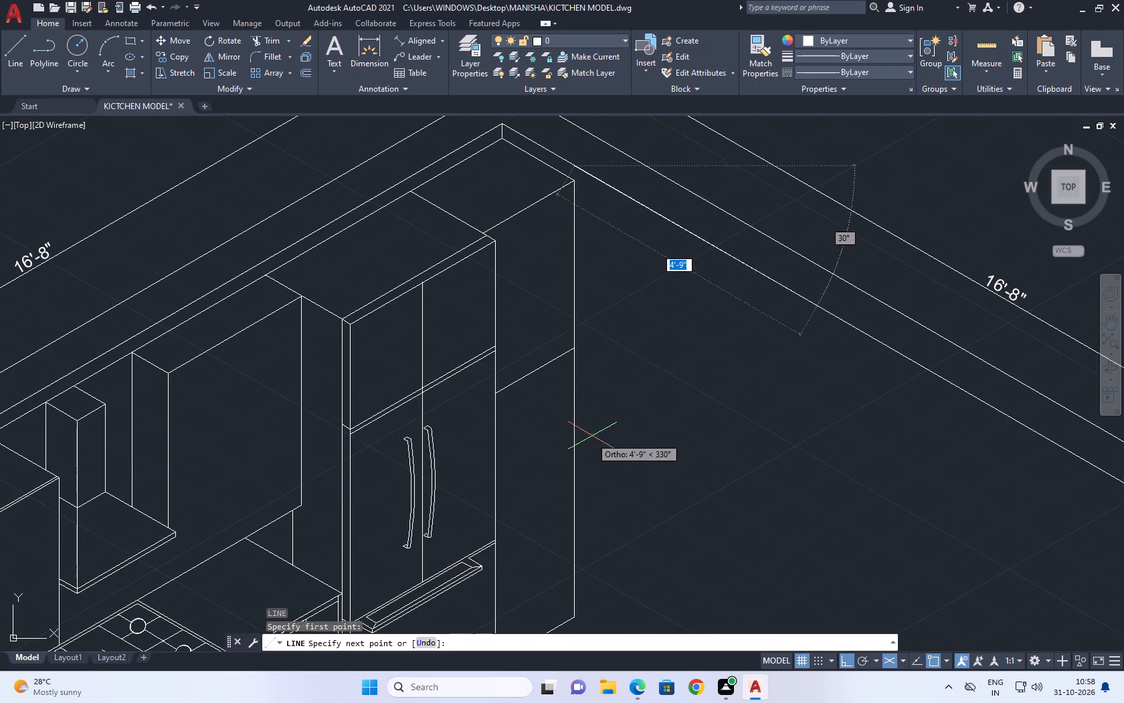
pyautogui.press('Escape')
# Draw a short isometric line from the upper corner of the tall unit beside the fridge across the second wall's inner top line.
pyautogui.press('l')
pyautogui.press('space')
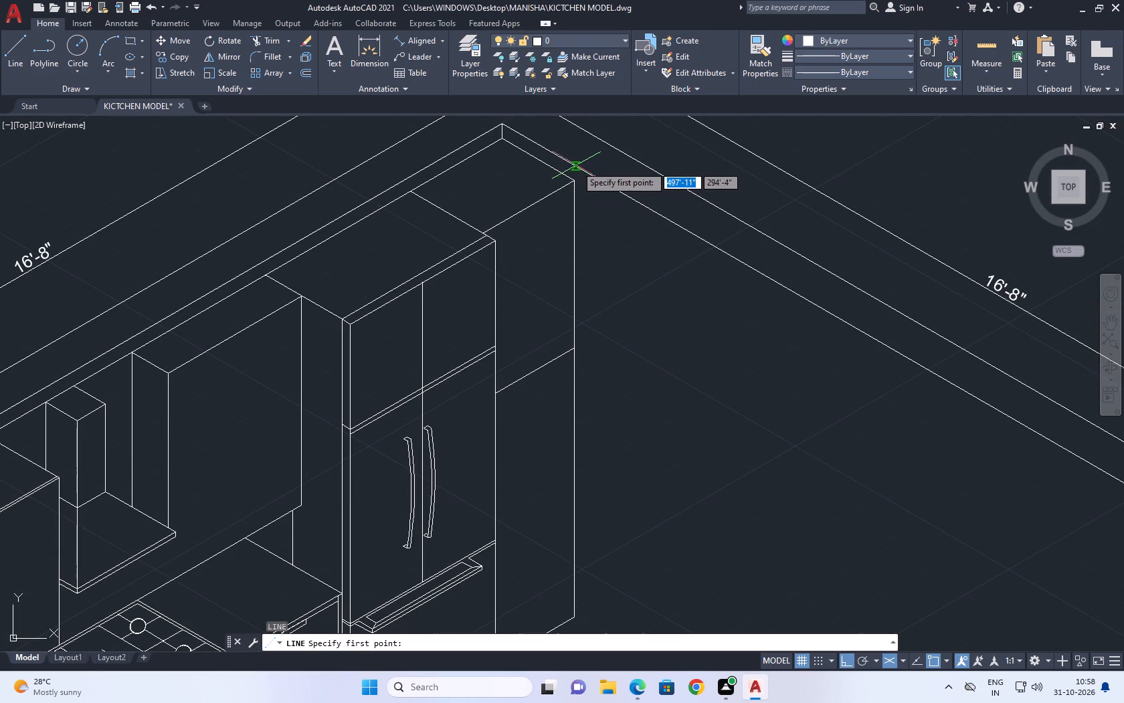
pyautogui.click(575, 184)
pyautogui.click(580, 151)
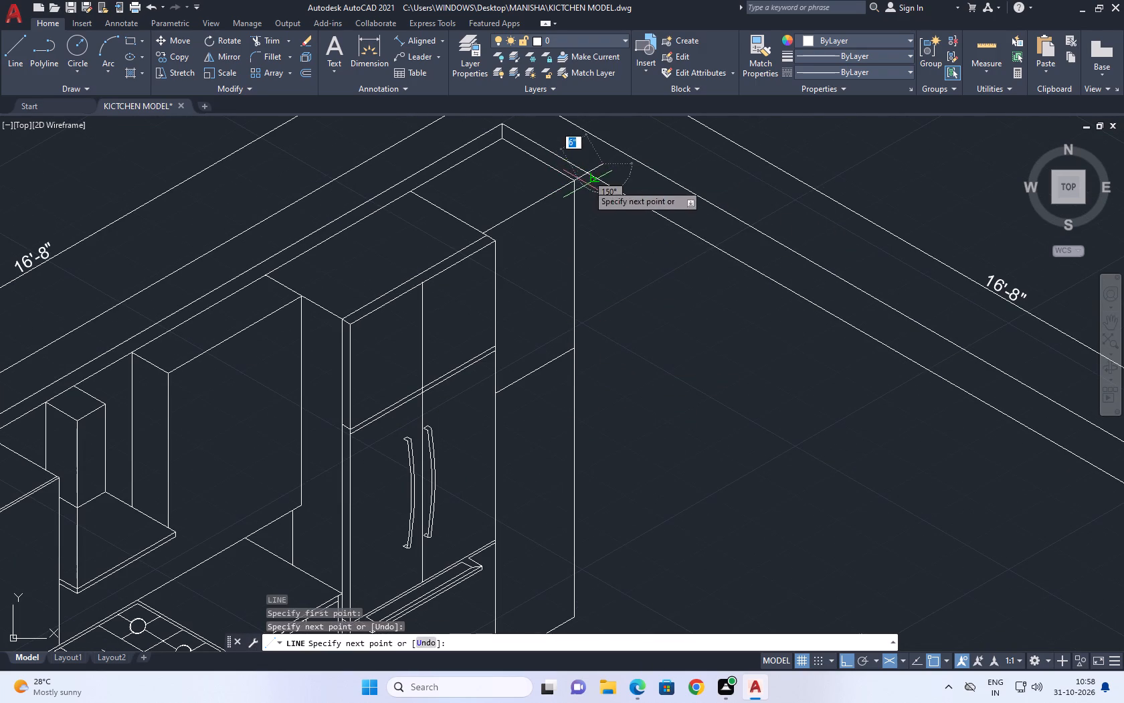
pyautogui.hotkey('ctrl', 'z')
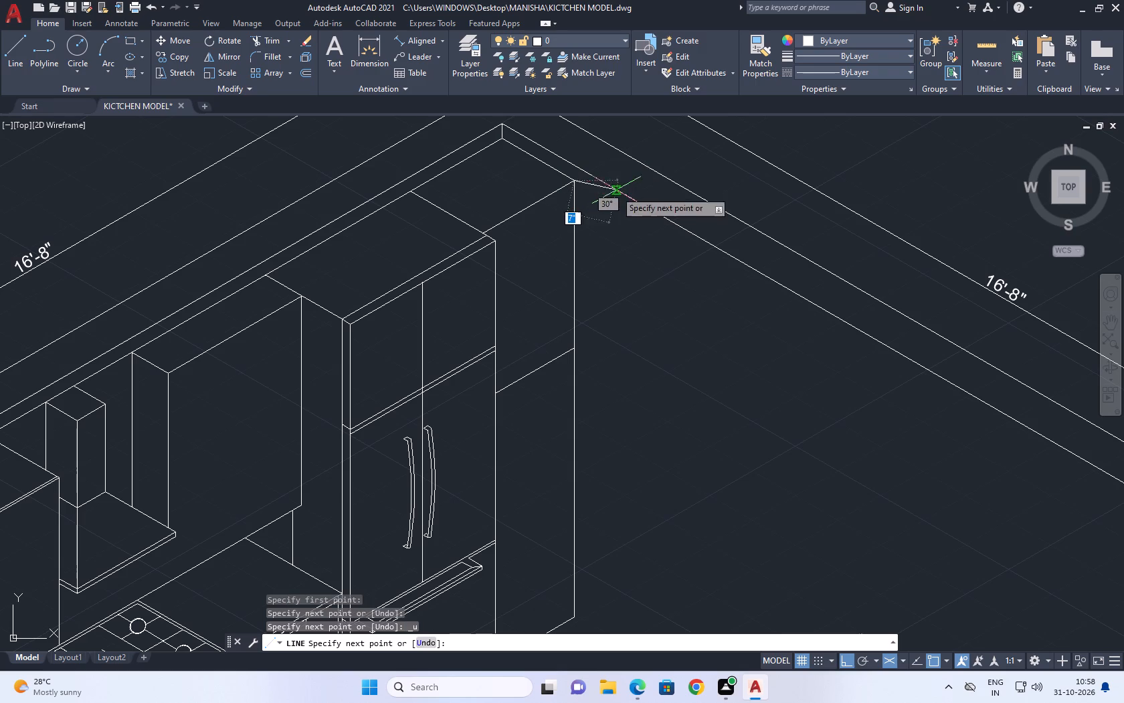
pyautogui.scroll(2, 618, 166)
pyautogui.click(616, 160)
pyautogui.press('Escape')
pyautogui.moveTo(567, 197); pyautogui.dragTo(636, 187, button='middle')
# Draw a vertical line from where the short line meets the inner top line down to about the tall unit's base.
pyautogui.press('l')
pyautogui.press('space')
pyautogui.click(609, 174)
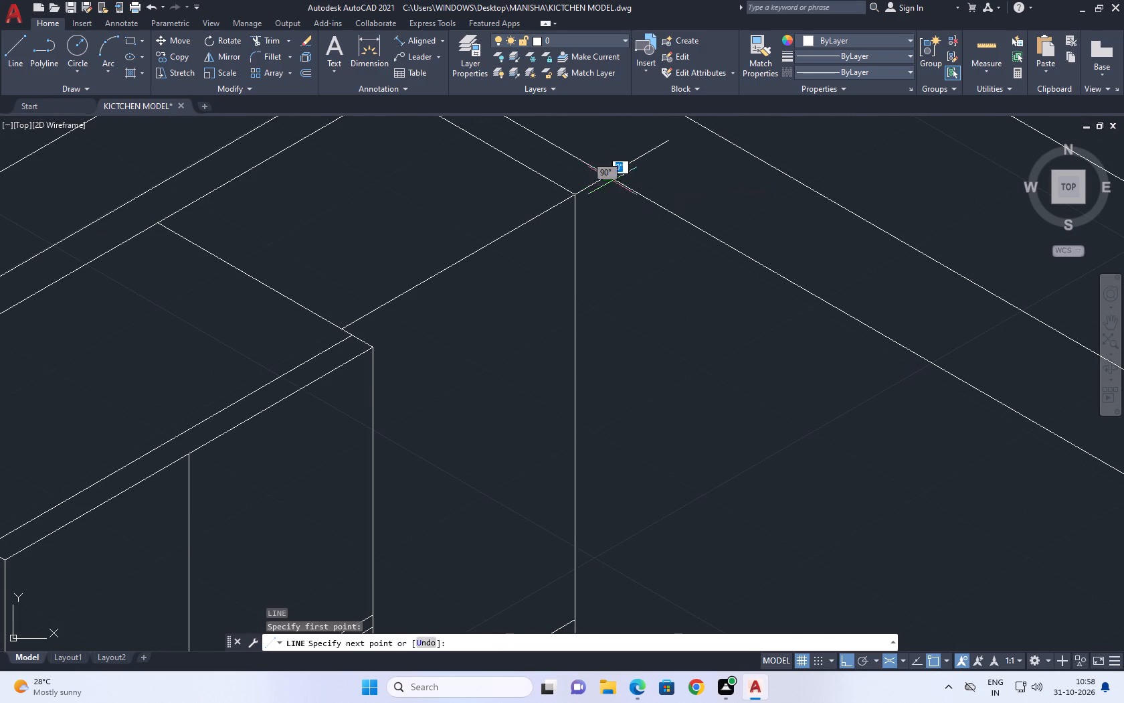
pyautogui.scroll(-5, 616, 210)
pyautogui.scroll(2, 624, 360)
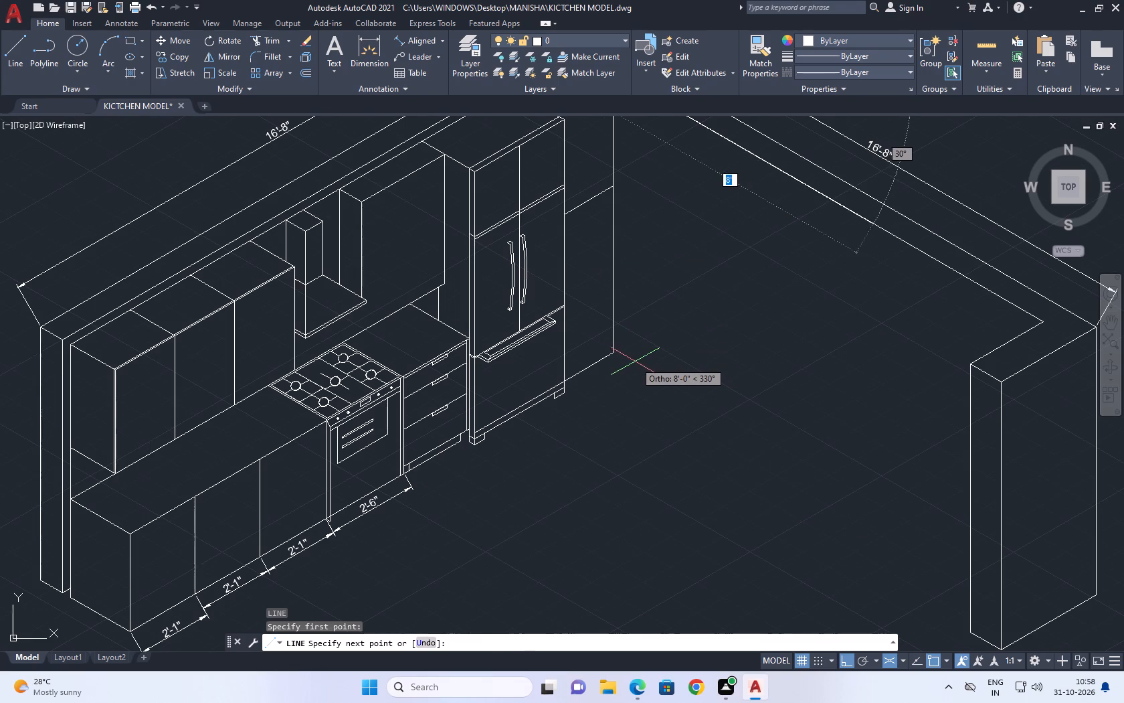
pyautogui.press('F5')
pyautogui.scroll(1, 630, 364)
pyautogui.click(622, 351)
pyautogui.press('space')
# Copy the vertical line beside the tall unit 3' along the second wall towards the end panel.
pyautogui.moveTo(620, 224); pyautogui.dragTo(618, 324, button='middle')
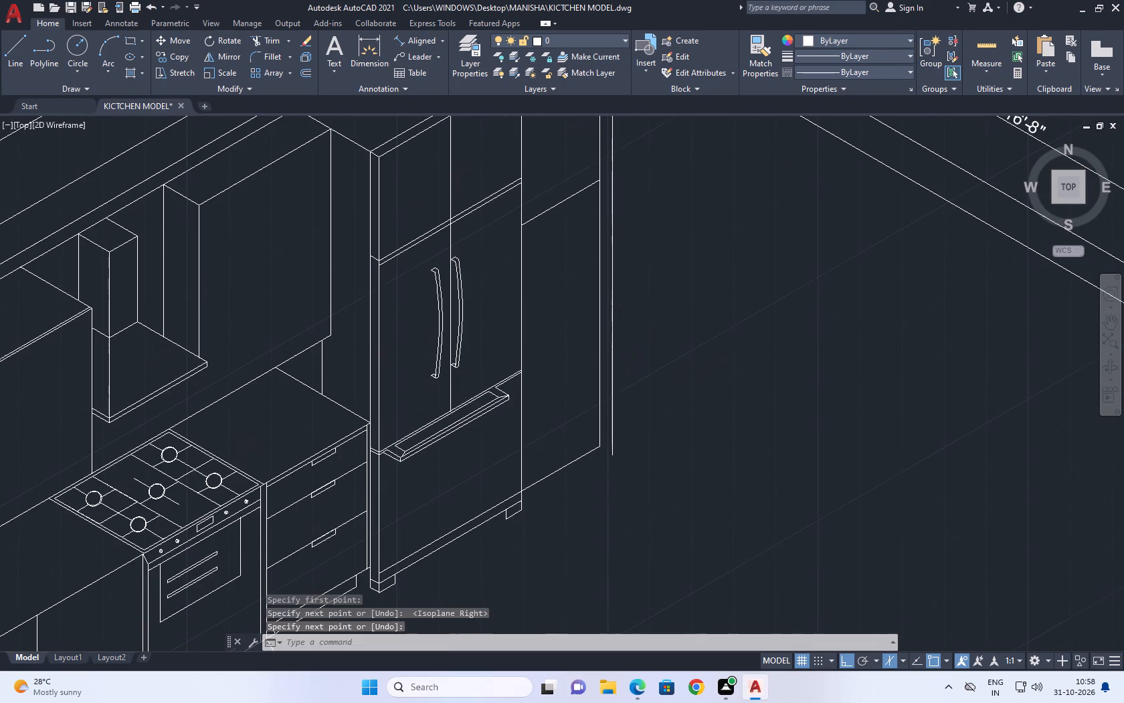
pyautogui.click(615, 306)
pyautogui.click(611, 296)
pyautogui.moveTo(647, 268); pyautogui.dragTo(542, 316, button='middle')
pyautogui.scroll(-1, 542, 316)
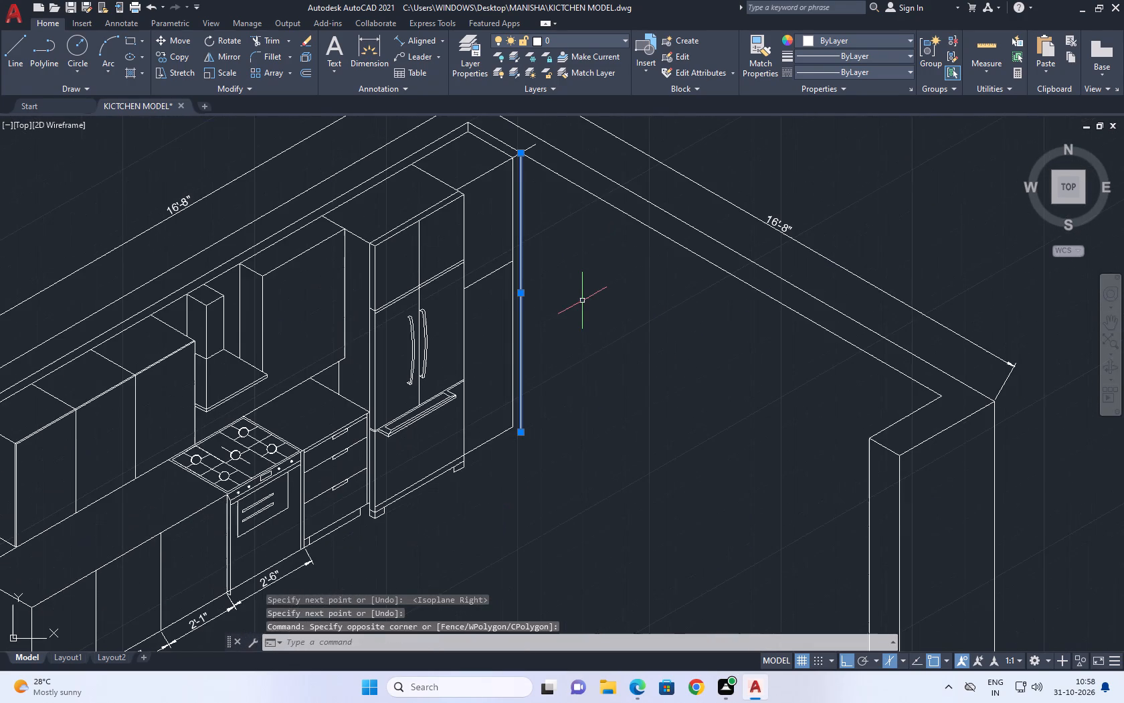
pyautogui.write('CO')
pyautogui.press('space')
pyautogui.click(523, 155)
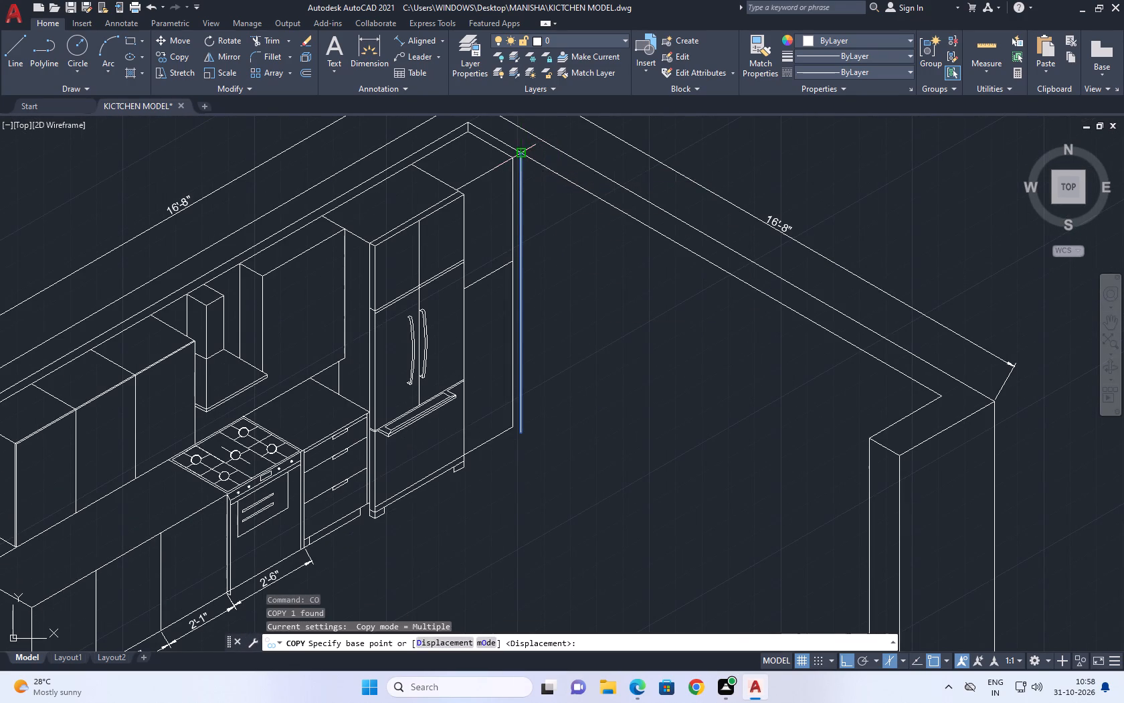
pyautogui.press('F5')
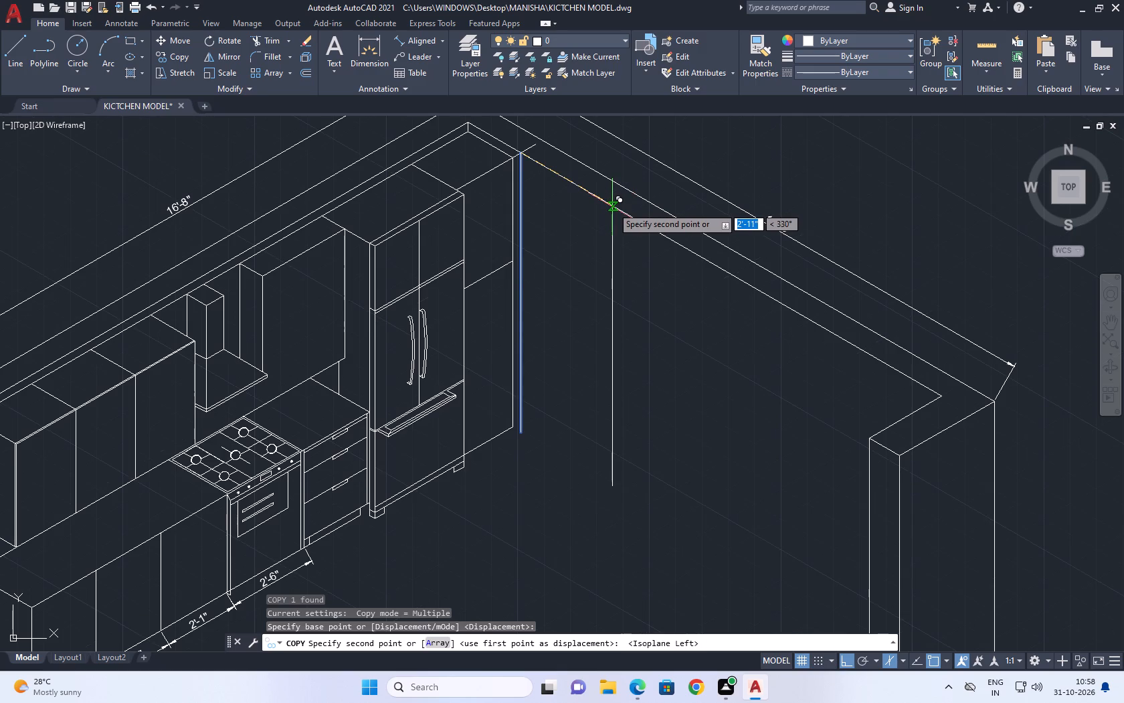
pyautogui.press('3')
pyautogui.press("'")
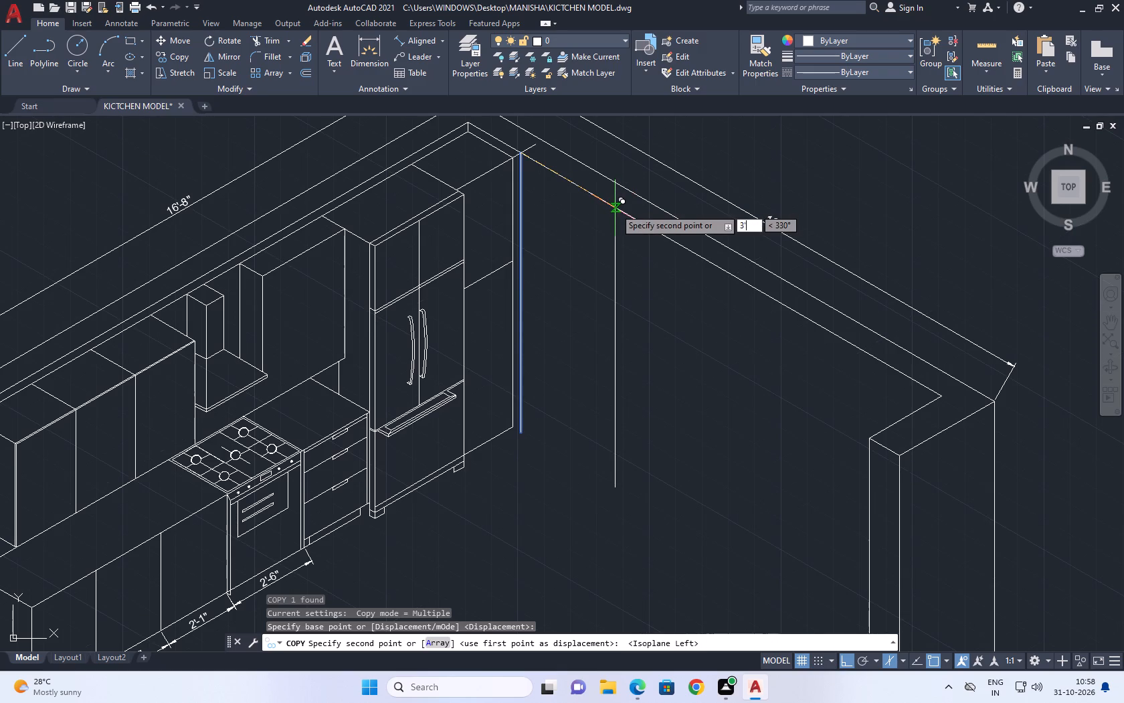
pyautogui.press('BackSpace')
pyautogui.press('BackSpace')
pyautogui.press('4')
pyautogui.press('BackSpace')
pyautogui.press('3')
pyautogui.press("'")
pyautogui.press('space')
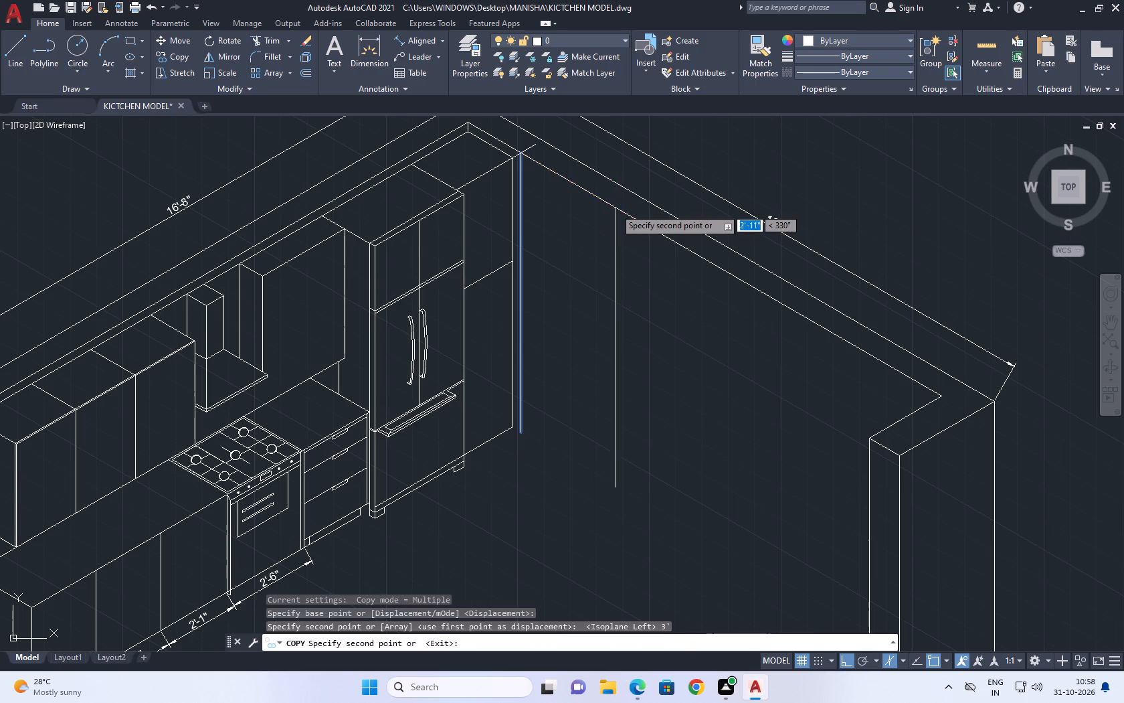
pyautogui.press('Escape')
# Copy the new vertical line 4' further along the second wall towards the end panel.
pyautogui.moveTo(642, 282); pyautogui.dragTo(622, 282)
pyautogui.click(605, 256)
pyautogui.moveTo(630, 276); pyautogui.dragTo(579, 266, button='middle')
pyautogui.write('CO')
pyautogui.press('space')
pyautogui.click(567, 198)
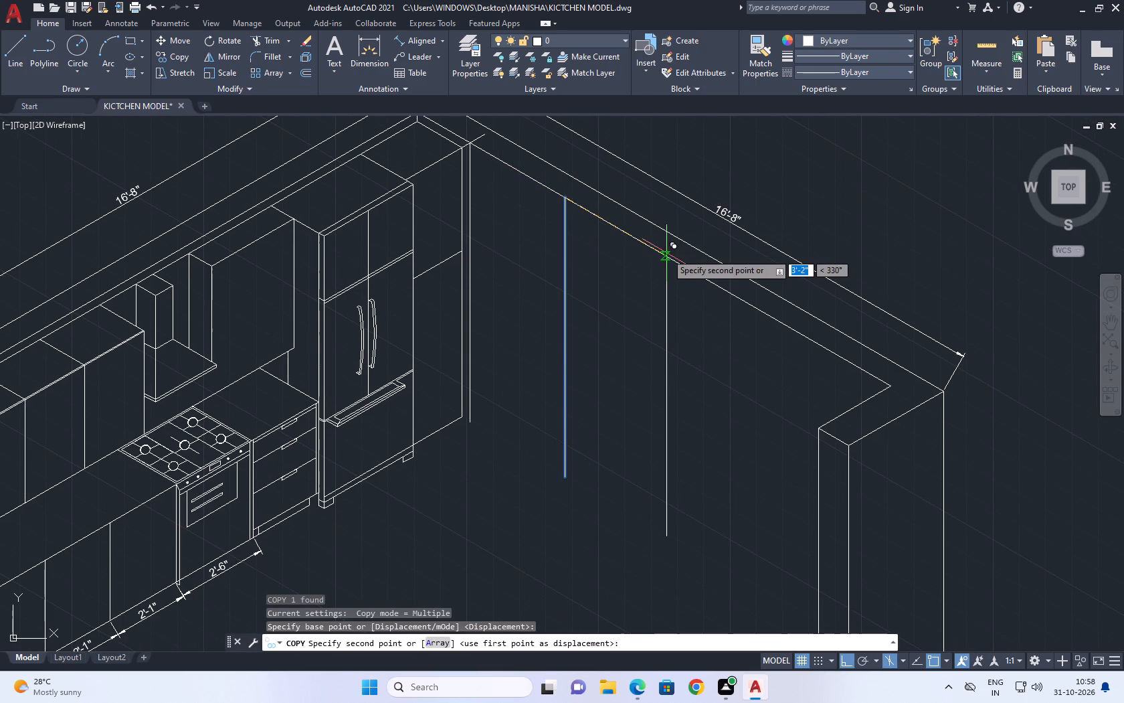
pyautogui.press('4')
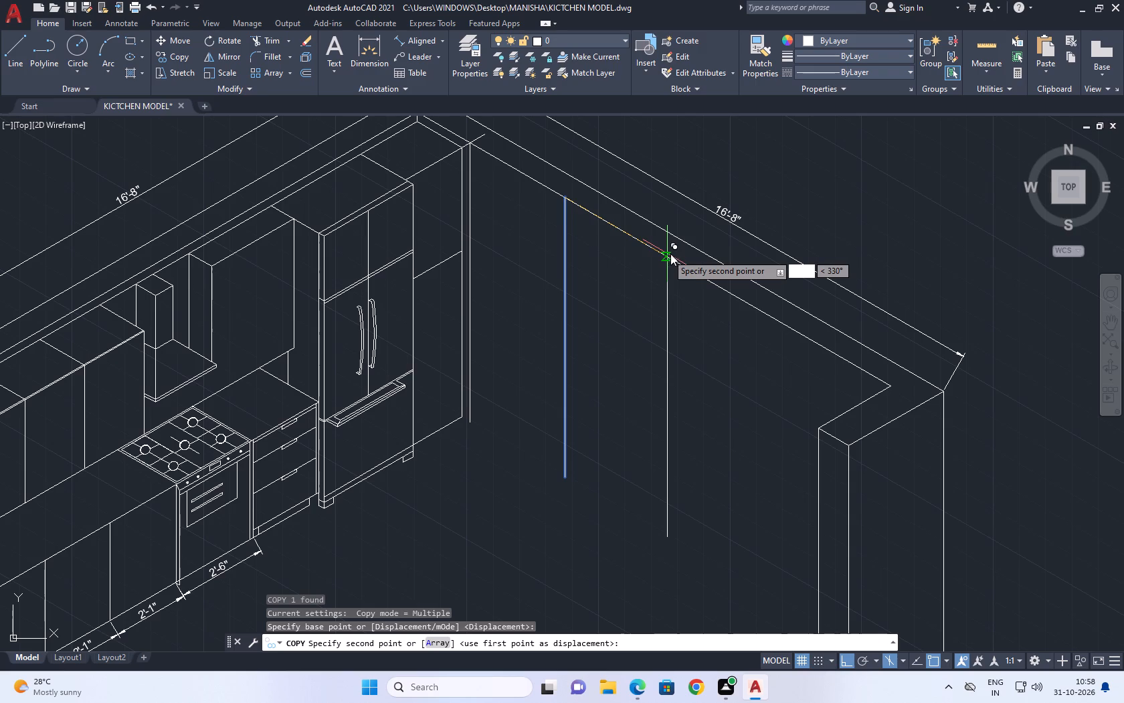
pyautogui.press("'")
pyautogui.press('Return')
pyautogui.press('Escape')
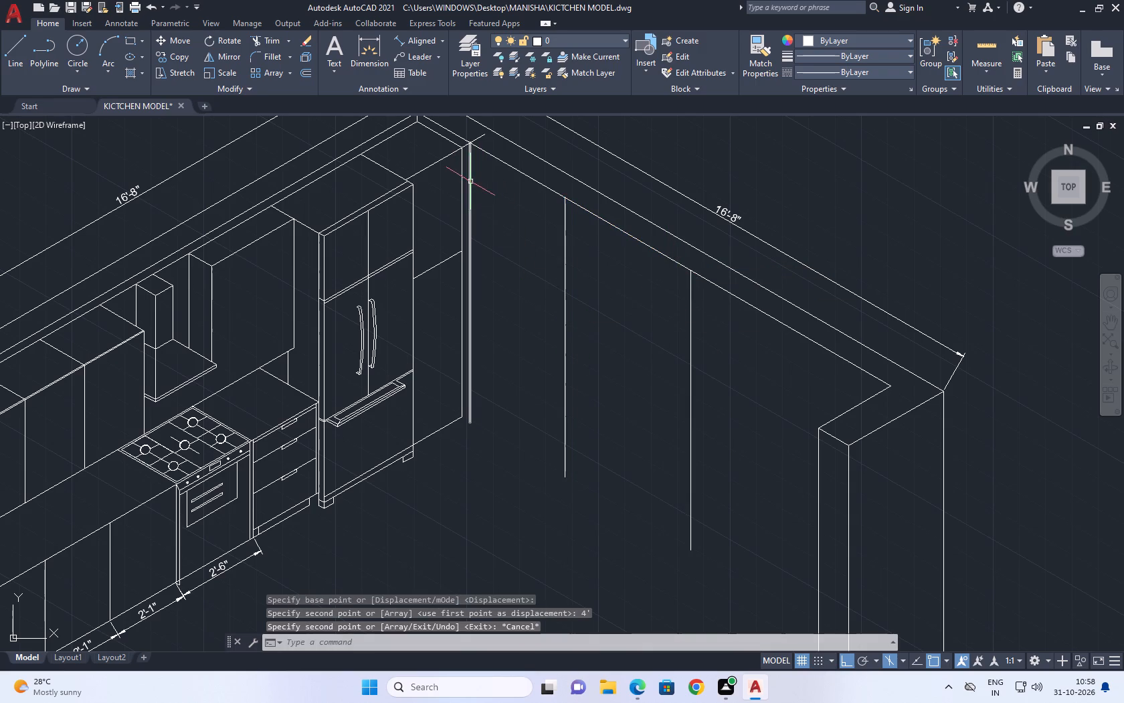
# Erase the original vertical line right beside the tall unit.
pyautogui.click(471, 182)
pyautogui.moveTo(505, 210); pyautogui.dragTo(500, 256, button='middle')
pyautogui.press('Delete')
# Trim the short line's overhang beyond the second wall's inner top line at the tall unit's corner.
pyautogui.moveTo(483, 180); pyautogui.dragTo(514, 246, button='middle')
pyautogui.write('TR')
pyautogui.press('space')
pyautogui.scroll(3, 519, 251)
pyautogui.click(434, 240)
pyautogui.click(496, 277)
pyautogui.scroll(-4, 486, 225)
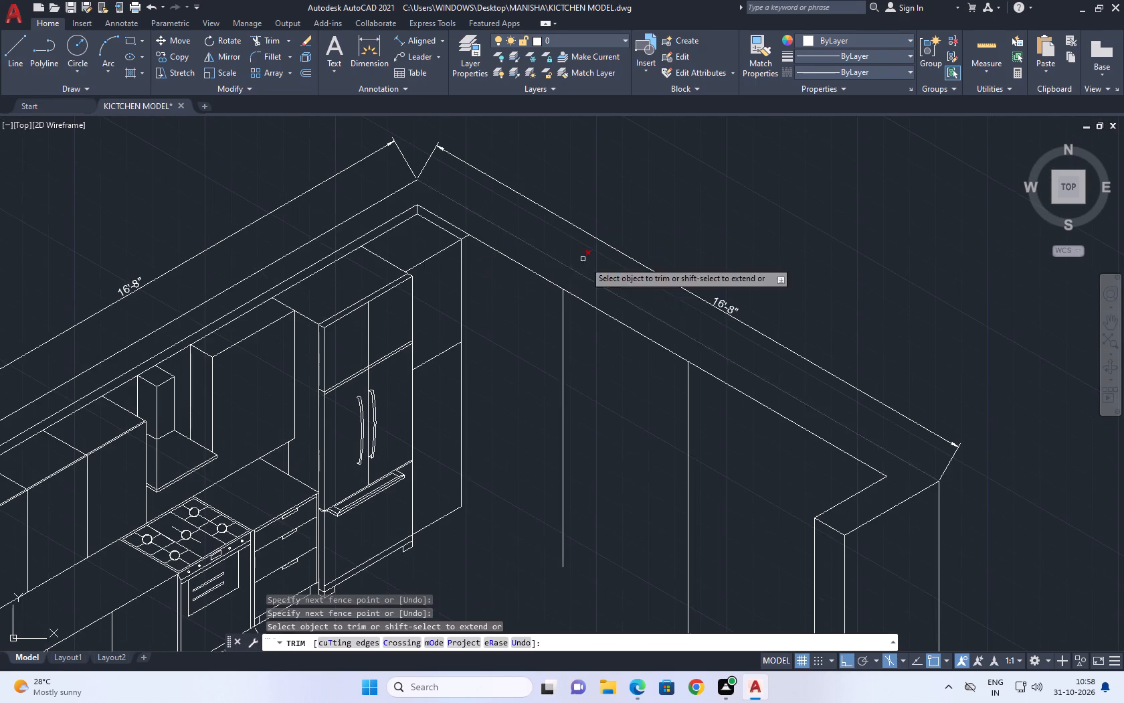
pyautogui.press('Escape')
# Draw a line along the inner top line joining the upper ends of the two vertical lines.
pyautogui.moveTo(622, 373); pyautogui.dragTo(632, 275, button='middle')
pyautogui.moveTo(616, 313); pyautogui.dragTo(632, 368, button='middle')
pyautogui.write('L')
pyautogui.press('space')
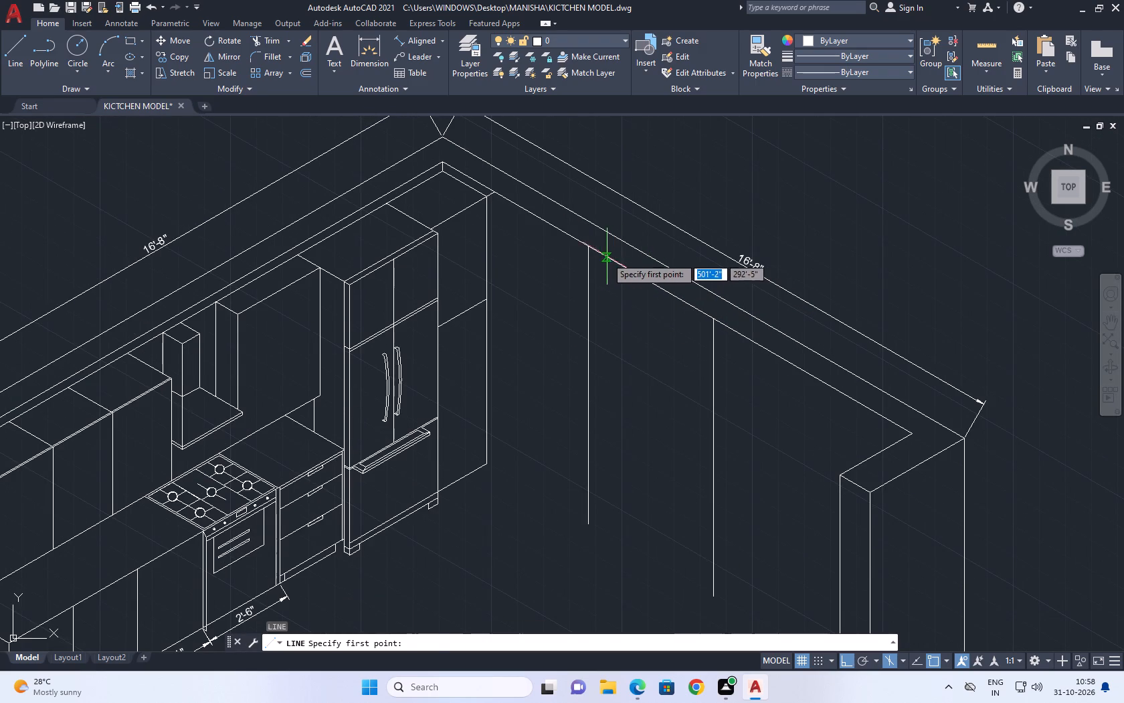
pyautogui.click(587, 248)
pyautogui.click(715, 317)
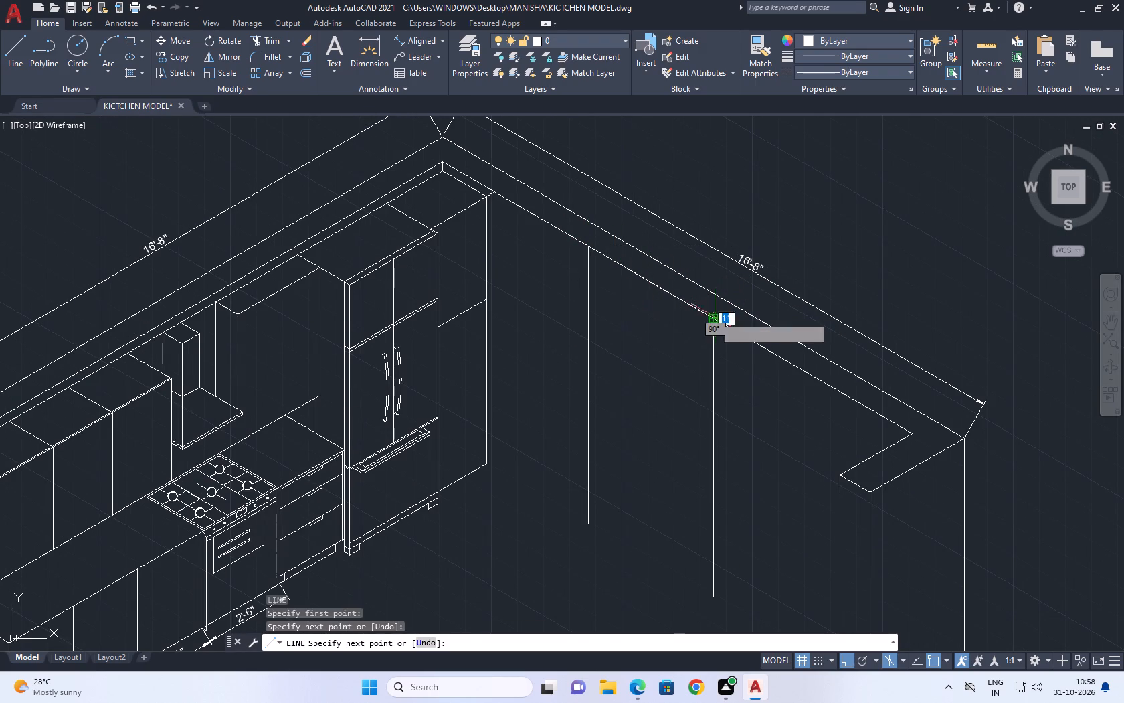
pyautogui.press('space')
# Draw a vertical line about 9'-9" long downward from the midpoint of the line joining the two verticals.
pyautogui.middleClick(674, 289)
pyautogui.press('l')
pyautogui.press('space')
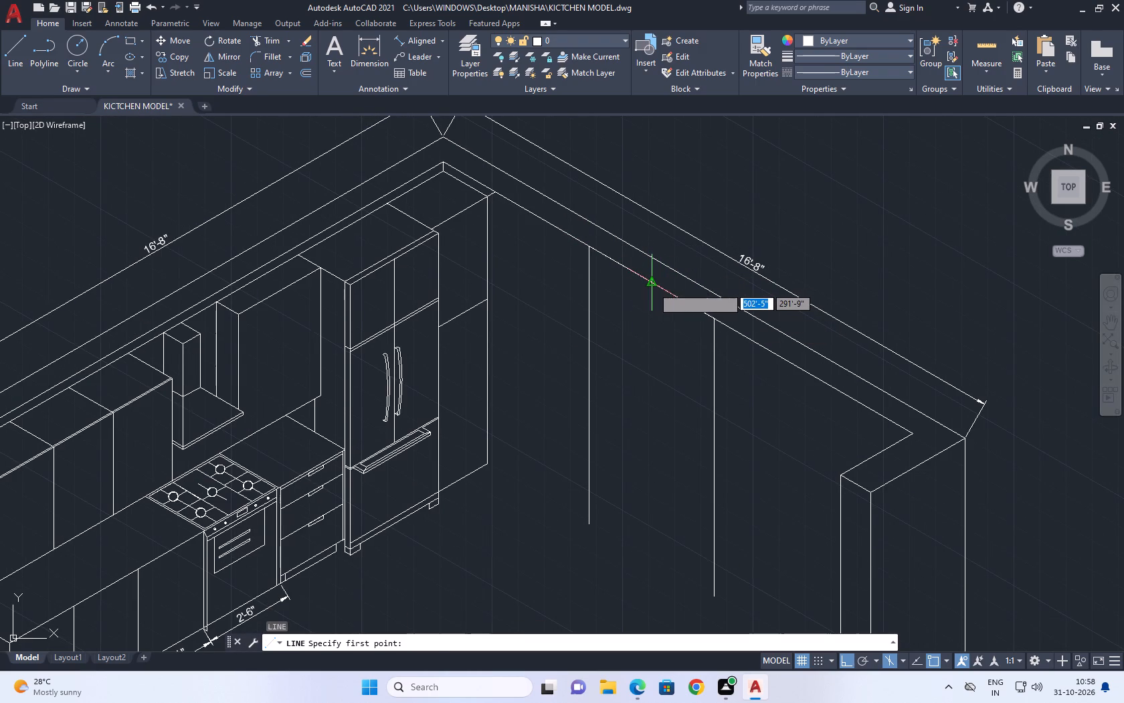
pyautogui.click(651, 285)
pyautogui.moveTo(630, 446); pyautogui.dragTo(641, 361, button='middle')
pyautogui.scroll(-1, 647, 417)
pyautogui.moveTo(647, 417); pyautogui.dragTo(646, 317, button='middle')
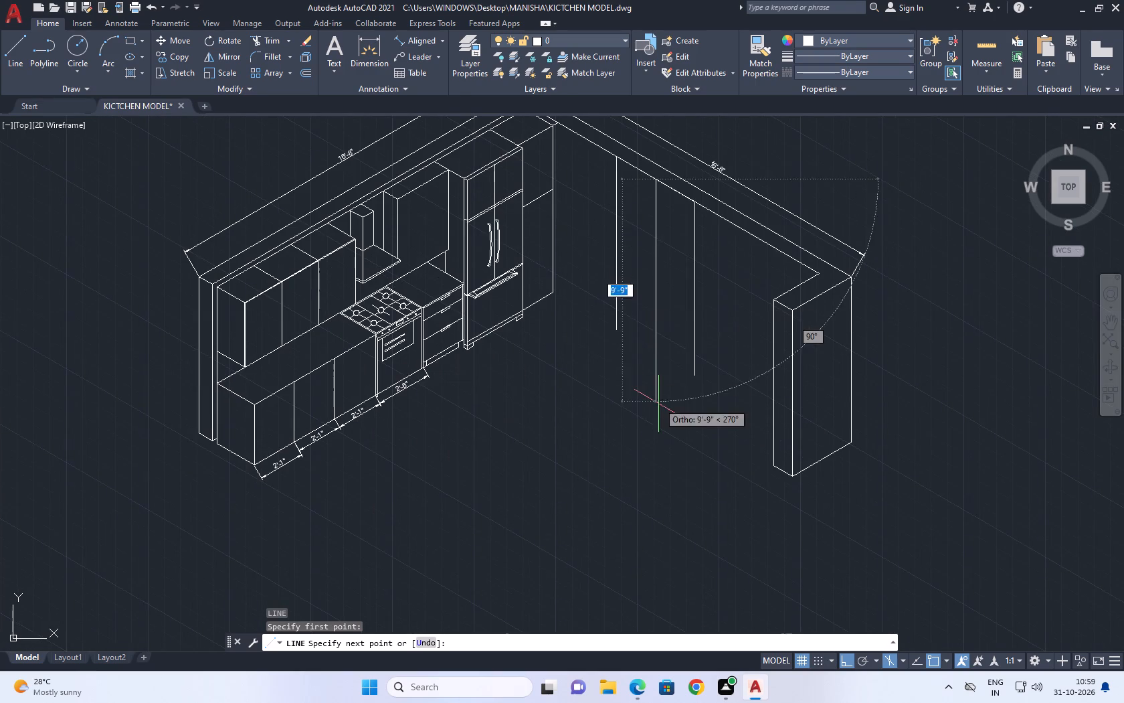
pyautogui.click(658, 404)
pyautogui.press('Escape')
# Copy the line joining the two verticals' upper ends 1' straight down.
pyautogui.click(675, 189)
pyautogui.moveTo(662, 210); pyautogui.dragTo(646, 273, button='middle')
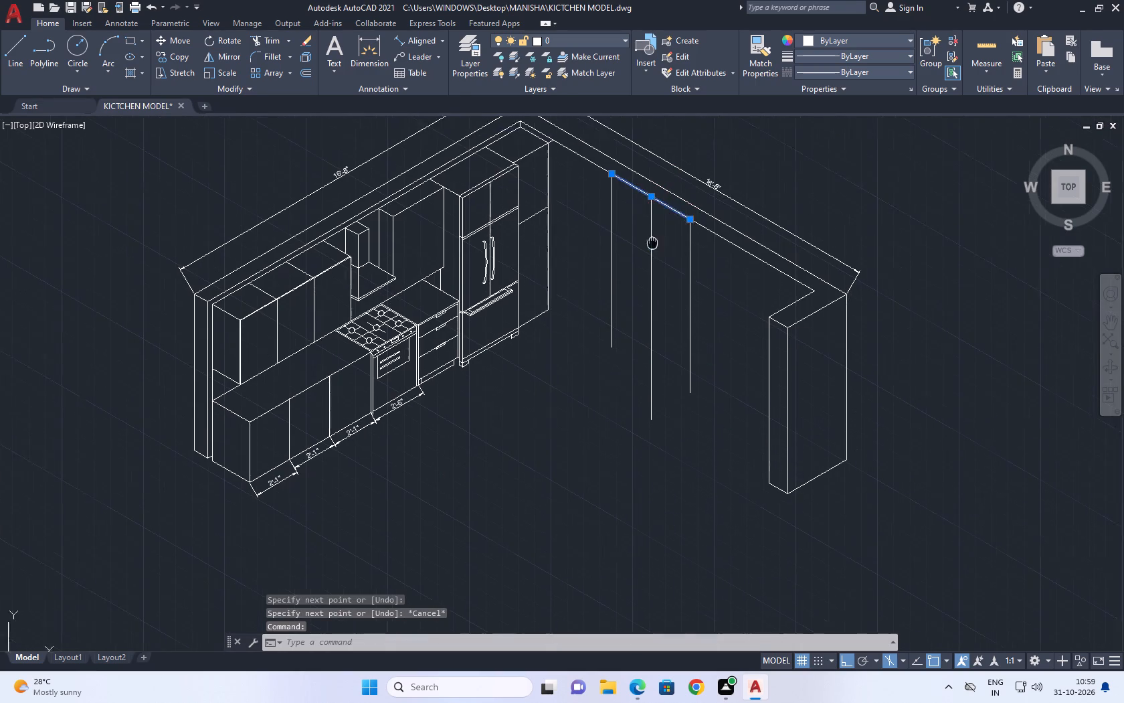
pyautogui.moveTo(646, 273); pyautogui.dragTo(645, 289, button='middle')
pyautogui.write('CO')
pyautogui.press('space')
pyautogui.click(642, 262)
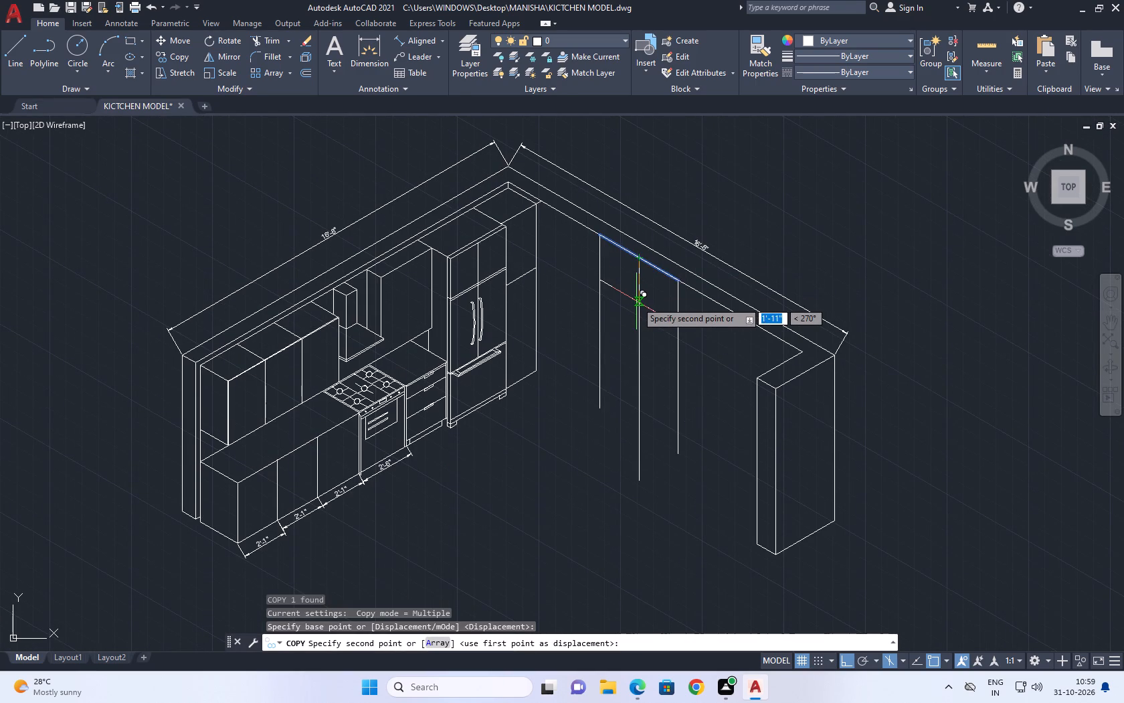
pyautogui.press('2')
pyautogui.press('BackSpace')
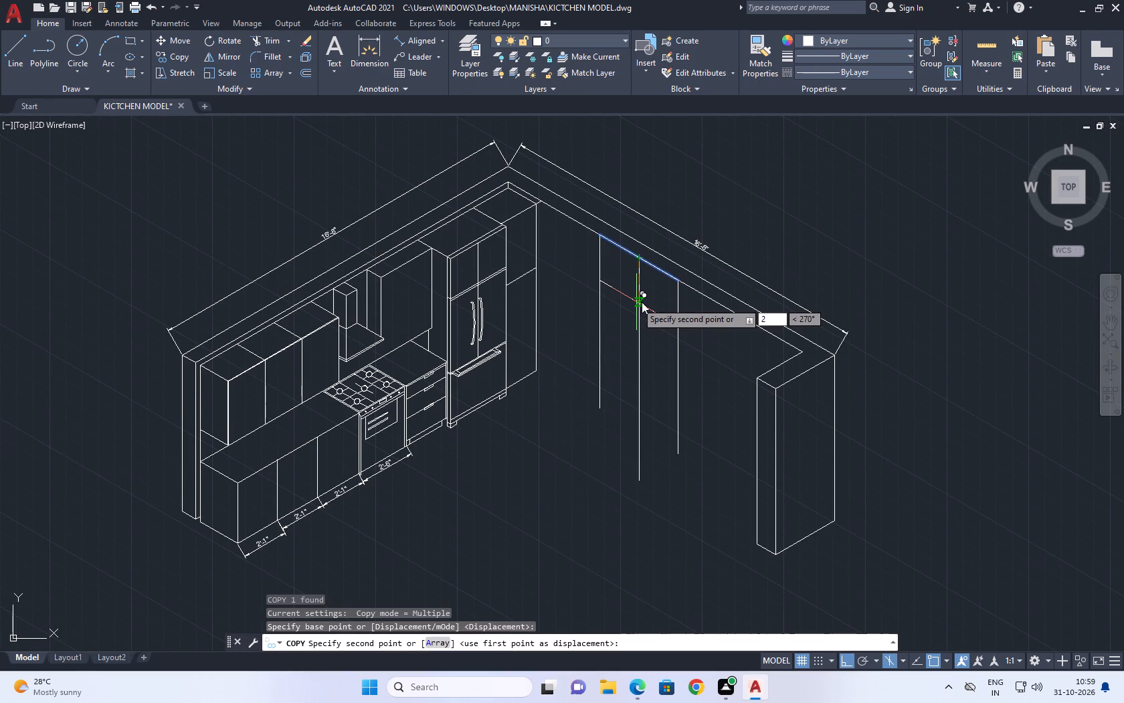
pyautogui.press('1')
pyautogui.press("'")
pyautogui.press('Return')
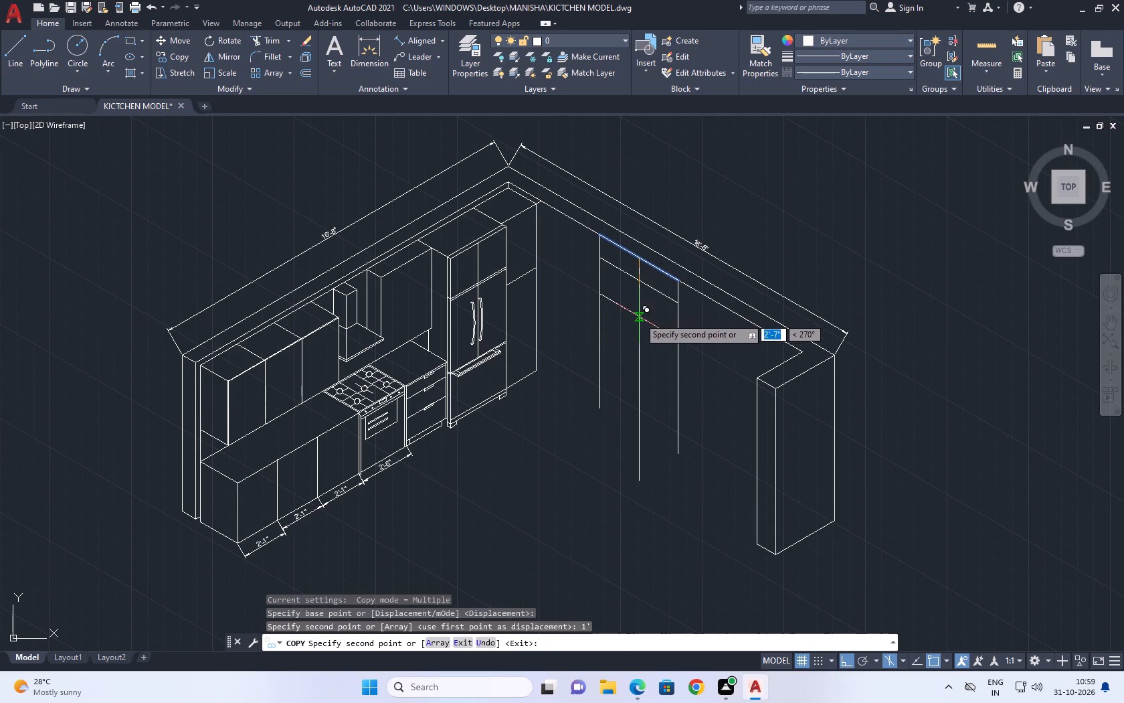
pyautogui.press('Escape')
# Trim the middle vertical line above the copied lower line.
pyautogui.scroll(2, 638, 293)
pyautogui.moveTo(640, 313); pyautogui.dragTo(644, 324, button='middle')
pyautogui.press('t')
pyautogui.press('r')
pyautogui.press('space')
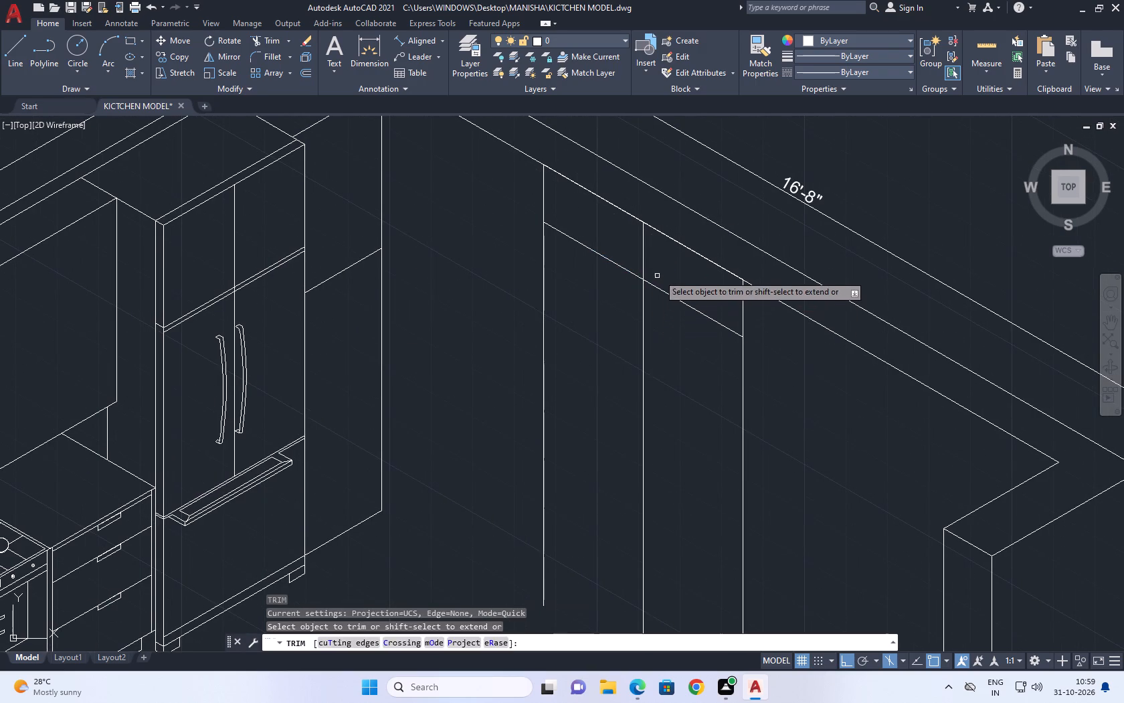
pyautogui.moveTo(669, 267); pyautogui.dragTo(664, 261)
pyautogui.click(614, 252)
pyautogui.press('Escape')
# Erase the joining line laid over the second wall's inner top line between the outer verticals.
pyautogui.click(670, 238)
pyautogui.press('Delete')
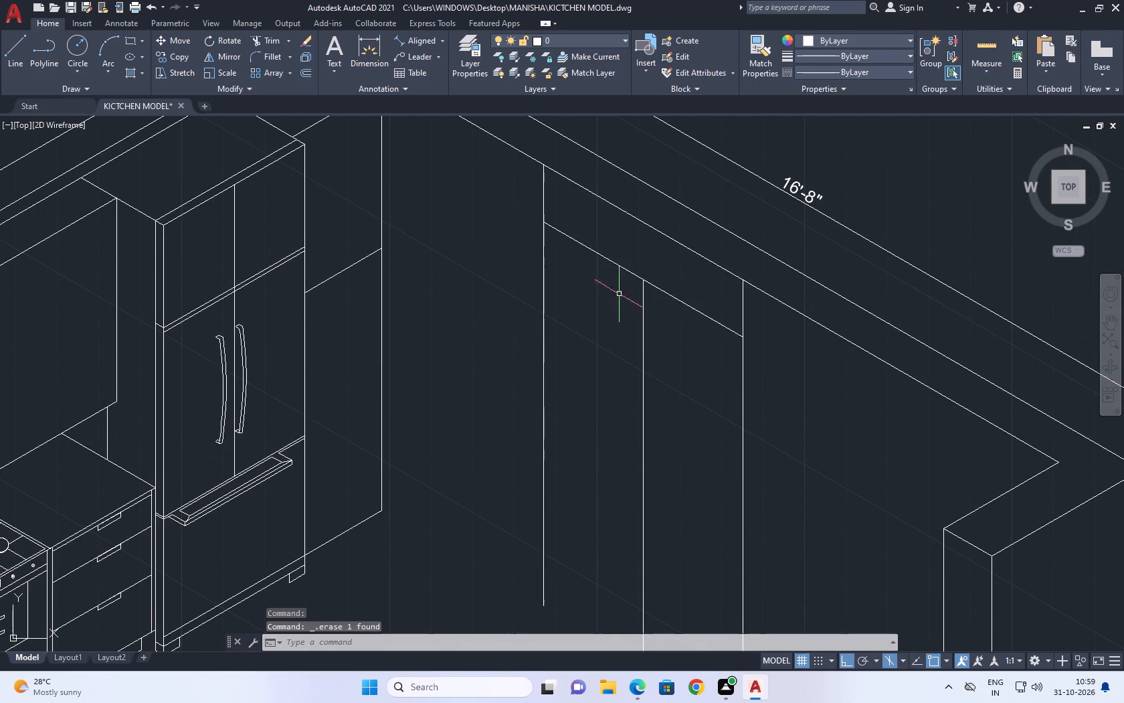
# Copy the line joining the outer verticals below the second wall's top 3'-6" straight down.
pyautogui.scroll(-1, 577, 294)
pyautogui.moveTo(577, 289); pyautogui.dragTo(583, 234, button='middle')
pyautogui.moveTo(598, 304); pyautogui.dragTo(610, 297, button='middle')
pyautogui.click(664, 232)
pyautogui.click(650, 260)
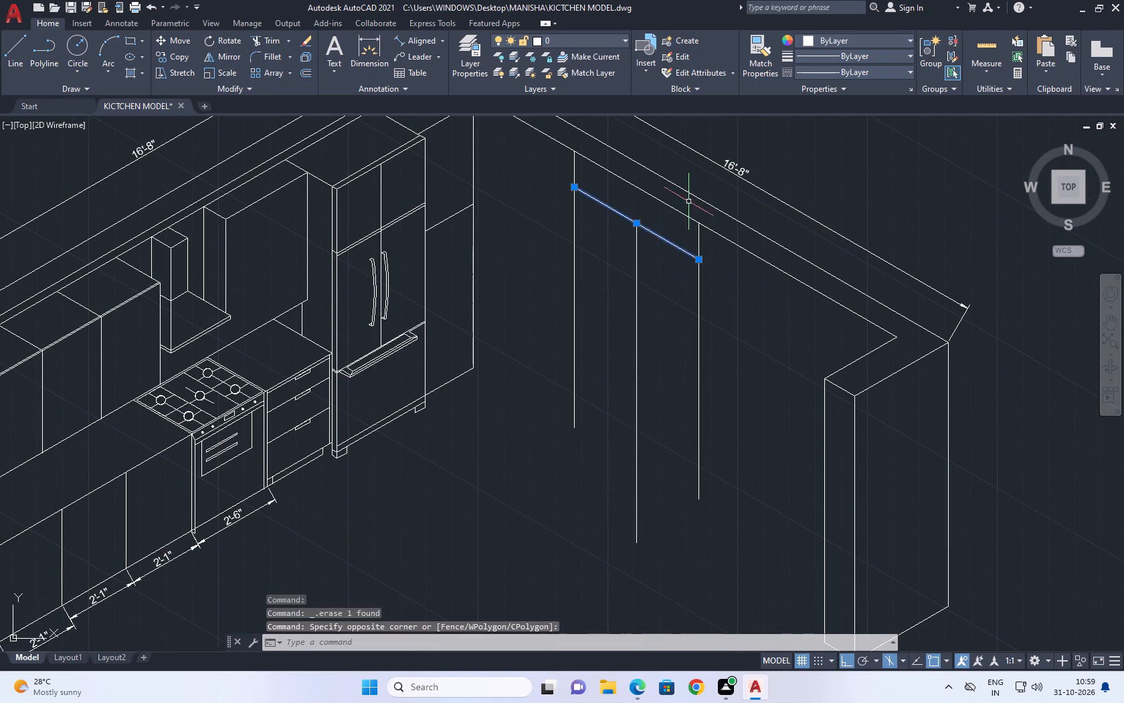
pyautogui.moveTo(679, 218); pyautogui.dragTo(670, 272, button='middle')
pyautogui.write('CO')
pyautogui.press('space')
pyautogui.moveTo(668, 264); pyautogui.dragTo(669, 272)
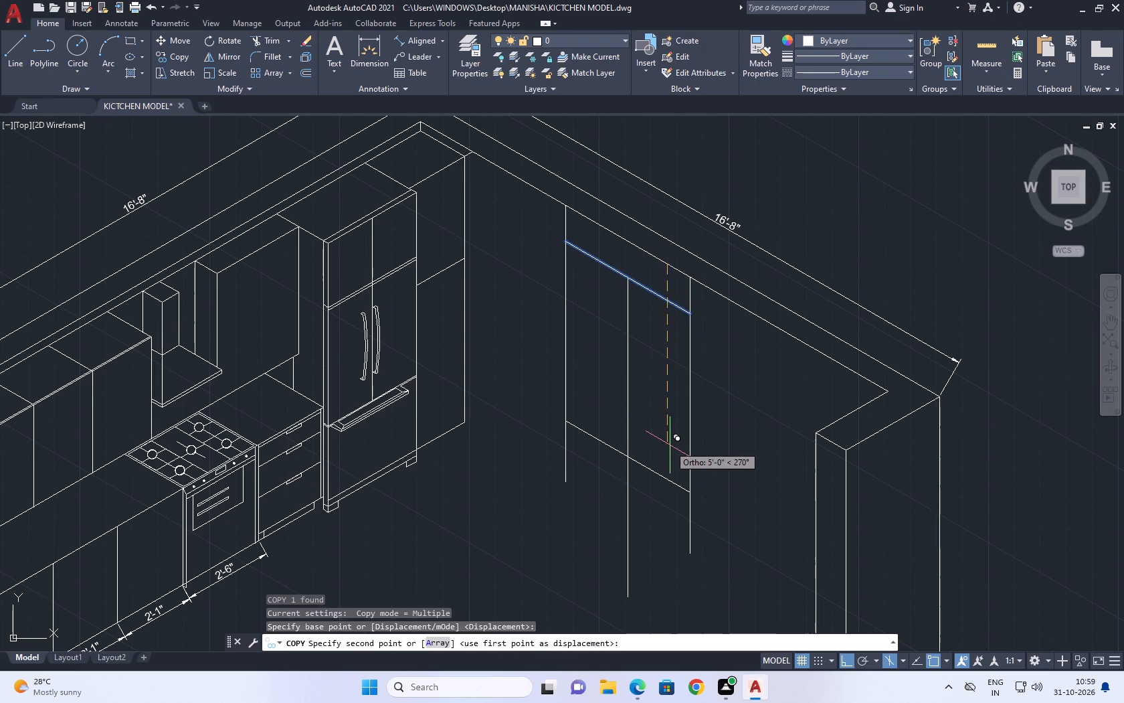
pyautogui.press('3')
pyautogui.press("'")
pyautogui.press('6')
pyautogui.press('space')
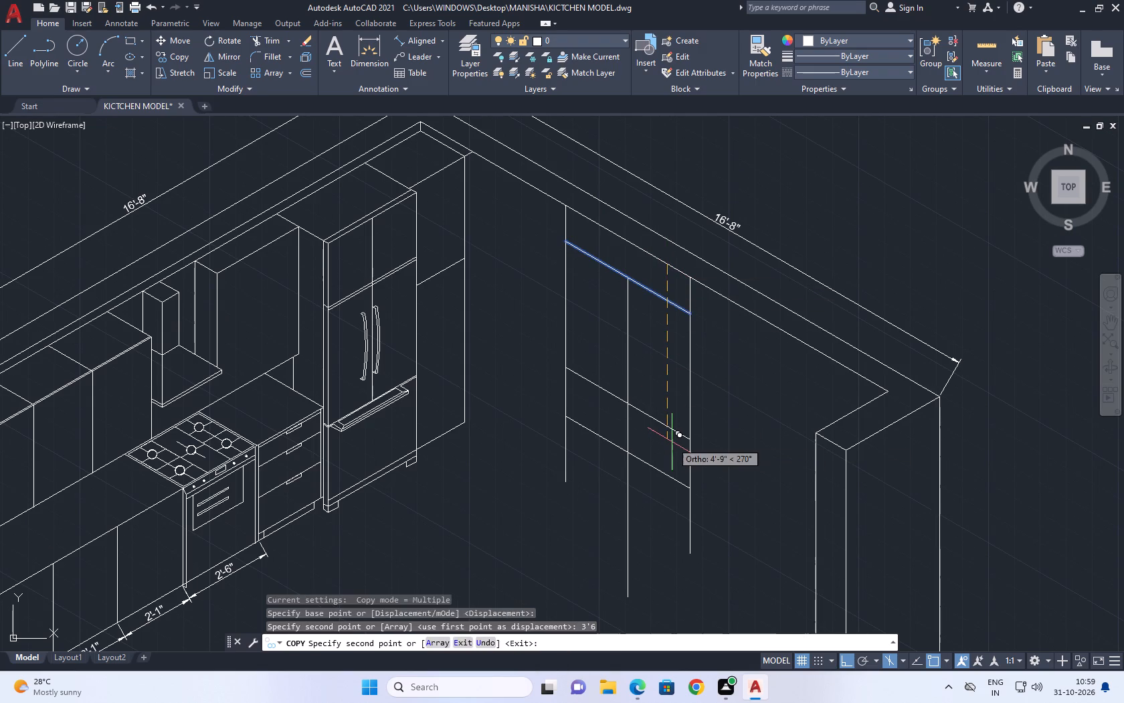
pyautogui.press('Escape')
# Trim the three vertical lines below the copied lower line.
pyautogui.moveTo(643, 441); pyautogui.dragTo(702, 408, button='middle')
pyautogui.press('t')
pyautogui.press('r')
pyautogui.press('space')
pyautogui.moveTo(793, 473); pyautogui.dragTo(779, 470)
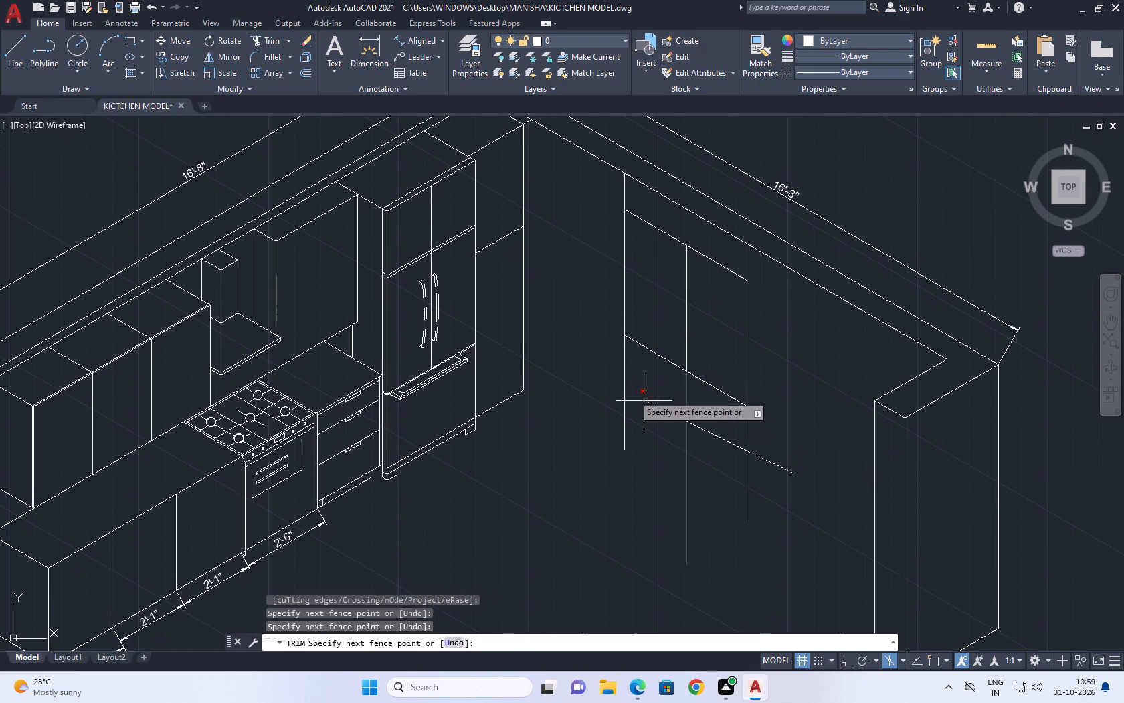
pyautogui.click(622, 386)
pyautogui.press('Escape')
# Trim both outer verticals above the opening's upper line.
pyautogui.moveTo(707, 250); pyautogui.dragTo(711, 326, button='middle')
pyautogui.press('t')
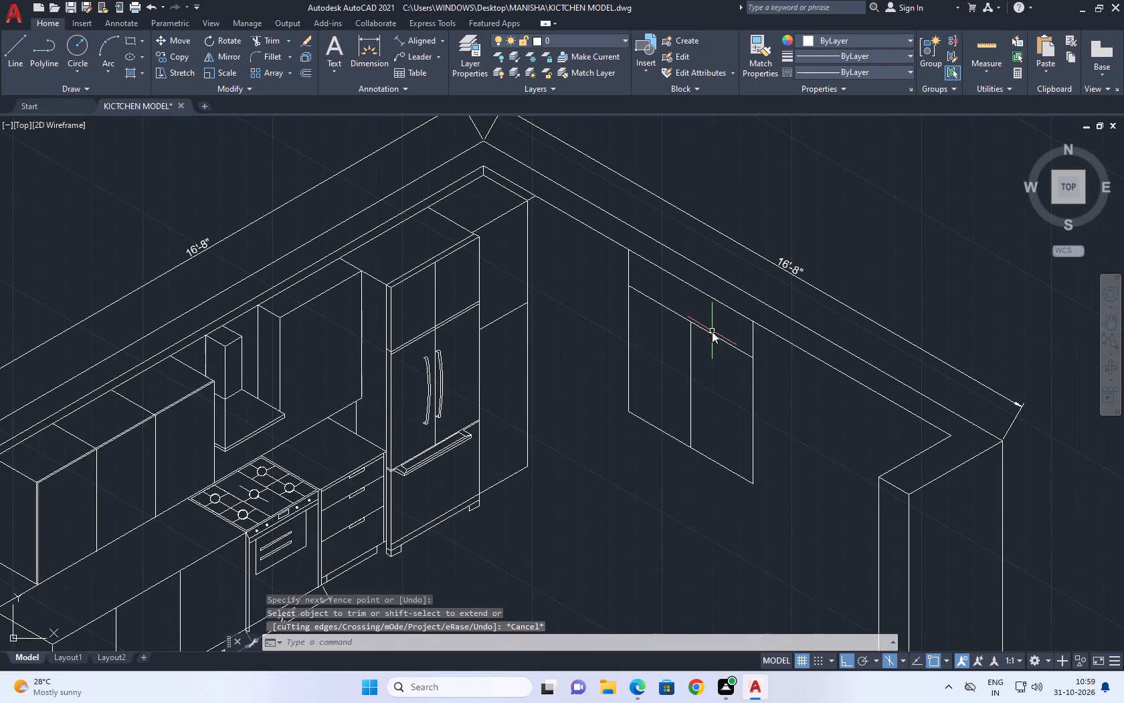
pyautogui.press('r')
pyautogui.press('space')
pyautogui.scroll(3, 713, 328)
pyautogui.moveTo(885, 394); pyautogui.dragTo(841, 371)
pyautogui.click(389, 145)
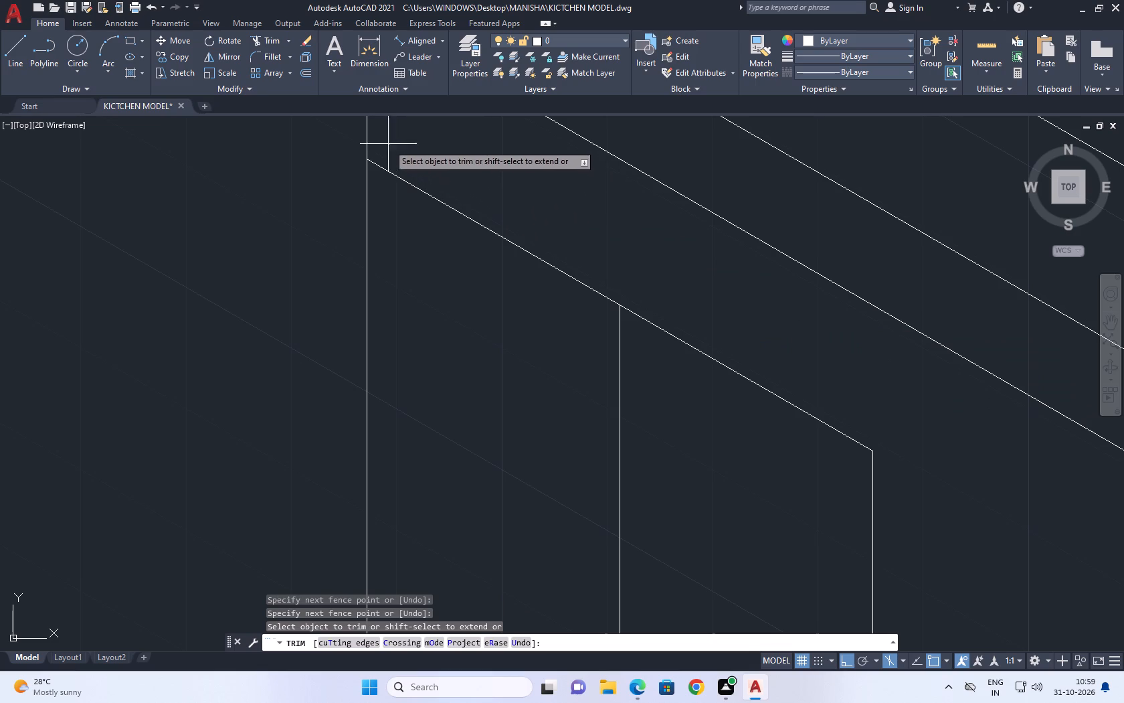
pyautogui.click(343, 136)
pyautogui.press('Escape')
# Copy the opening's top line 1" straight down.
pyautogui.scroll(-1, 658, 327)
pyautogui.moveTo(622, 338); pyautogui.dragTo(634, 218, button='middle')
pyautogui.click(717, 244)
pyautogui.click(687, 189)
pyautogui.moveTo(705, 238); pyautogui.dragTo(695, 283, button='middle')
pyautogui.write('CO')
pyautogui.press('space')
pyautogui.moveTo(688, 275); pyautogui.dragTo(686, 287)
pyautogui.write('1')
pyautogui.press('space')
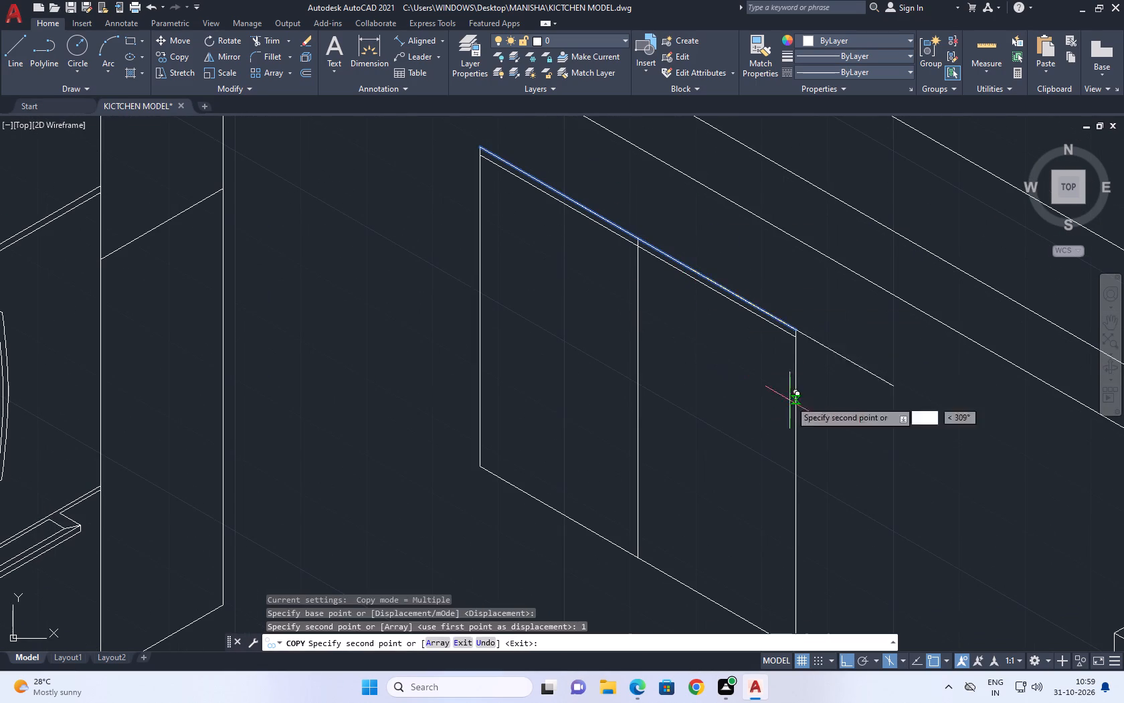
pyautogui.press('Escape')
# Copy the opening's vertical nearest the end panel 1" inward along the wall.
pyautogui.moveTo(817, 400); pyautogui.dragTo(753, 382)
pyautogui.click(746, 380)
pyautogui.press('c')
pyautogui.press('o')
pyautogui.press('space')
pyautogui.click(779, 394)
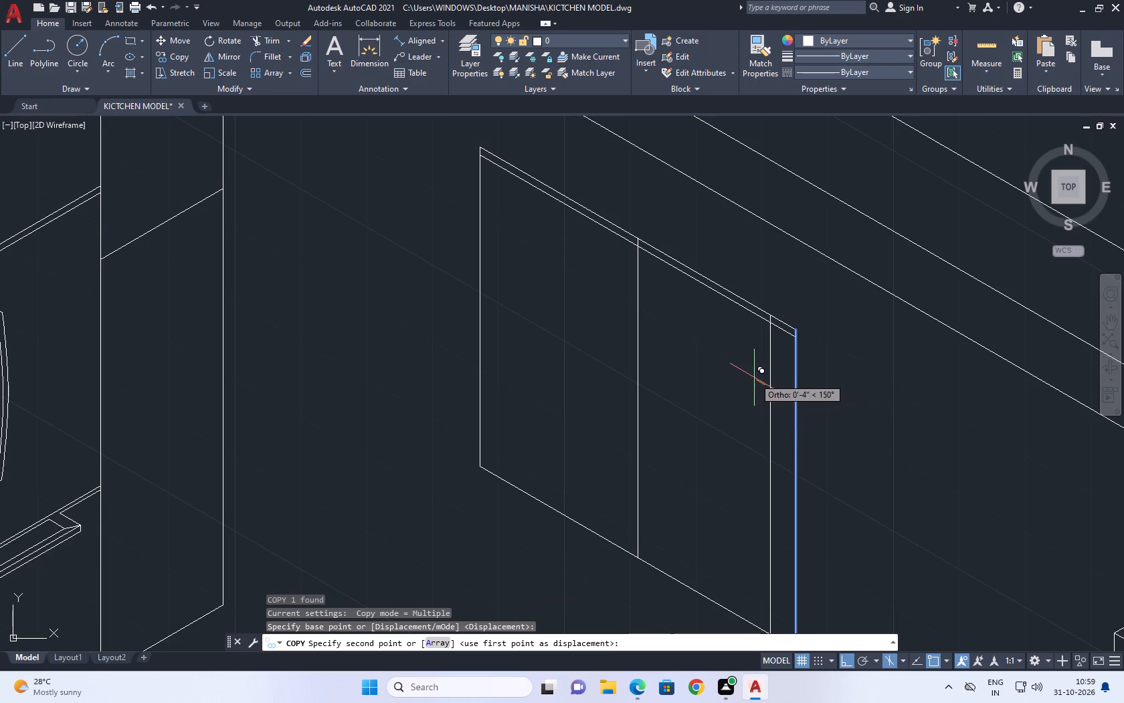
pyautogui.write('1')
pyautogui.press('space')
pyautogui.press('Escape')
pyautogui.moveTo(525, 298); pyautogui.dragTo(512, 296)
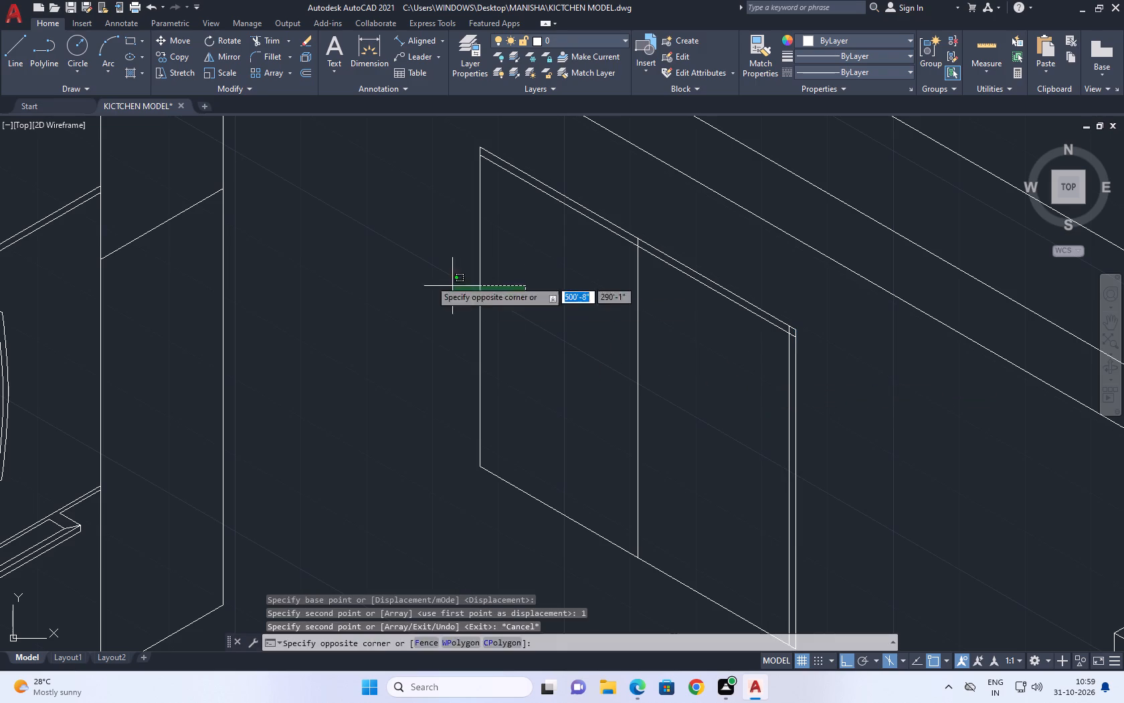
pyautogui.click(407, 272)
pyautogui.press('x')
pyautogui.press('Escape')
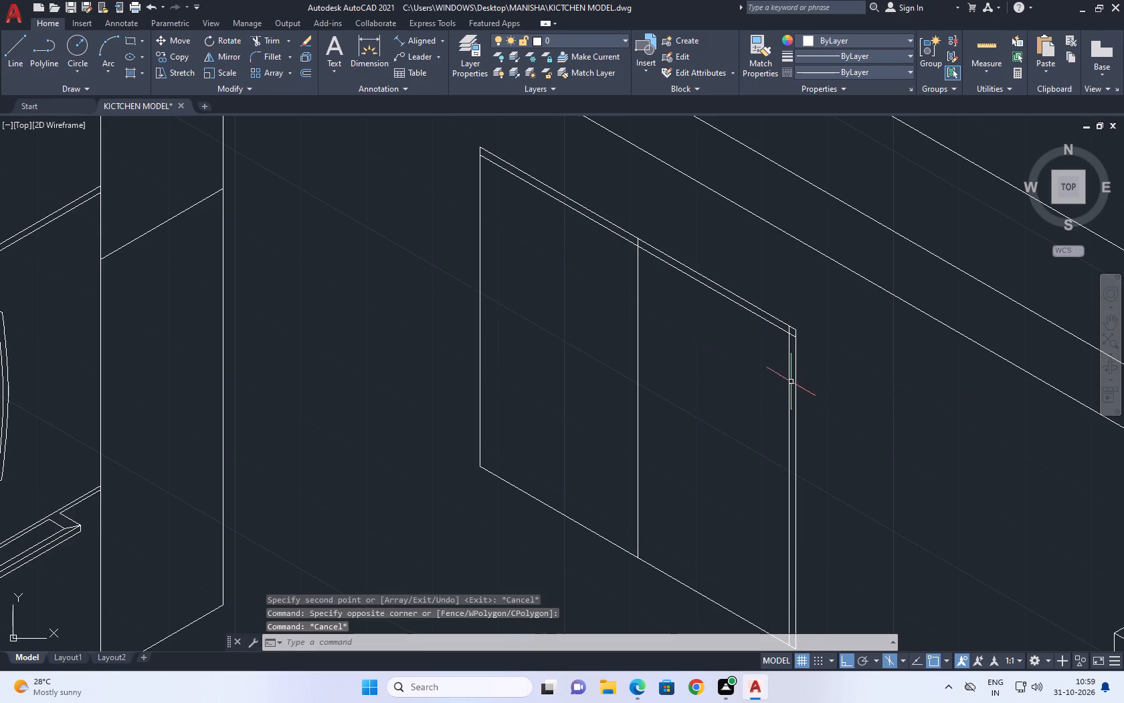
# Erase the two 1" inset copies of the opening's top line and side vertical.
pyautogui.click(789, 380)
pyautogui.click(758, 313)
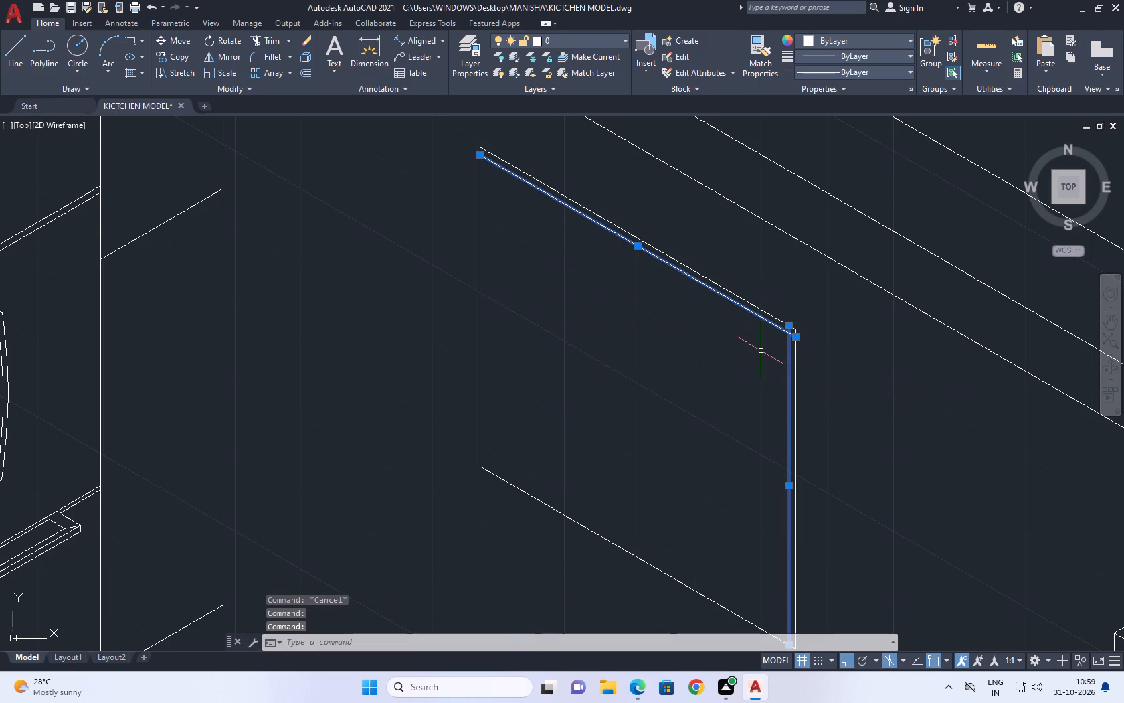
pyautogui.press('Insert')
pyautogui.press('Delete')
# Copy the opening's vertical nearest the end panel 2" inward along the wall.
pyautogui.moveTo(834, 404); pyautogui.dragTo(753, 375)
pyautogui.click(728, 366)
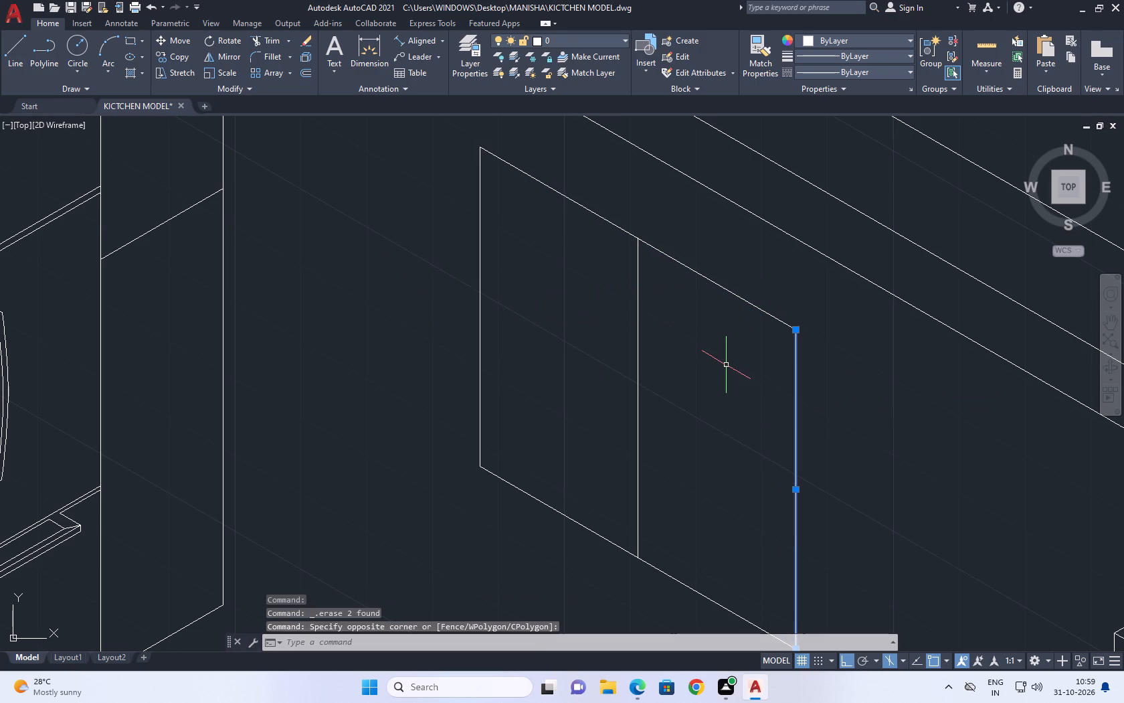
pyautogui.press('c')
pyautogui.press('o')
pyautogui.press('space')
pyautogui.moveTo(751, 386); pyautogui.dragTo(736, 378)
pyautogui.press('2')
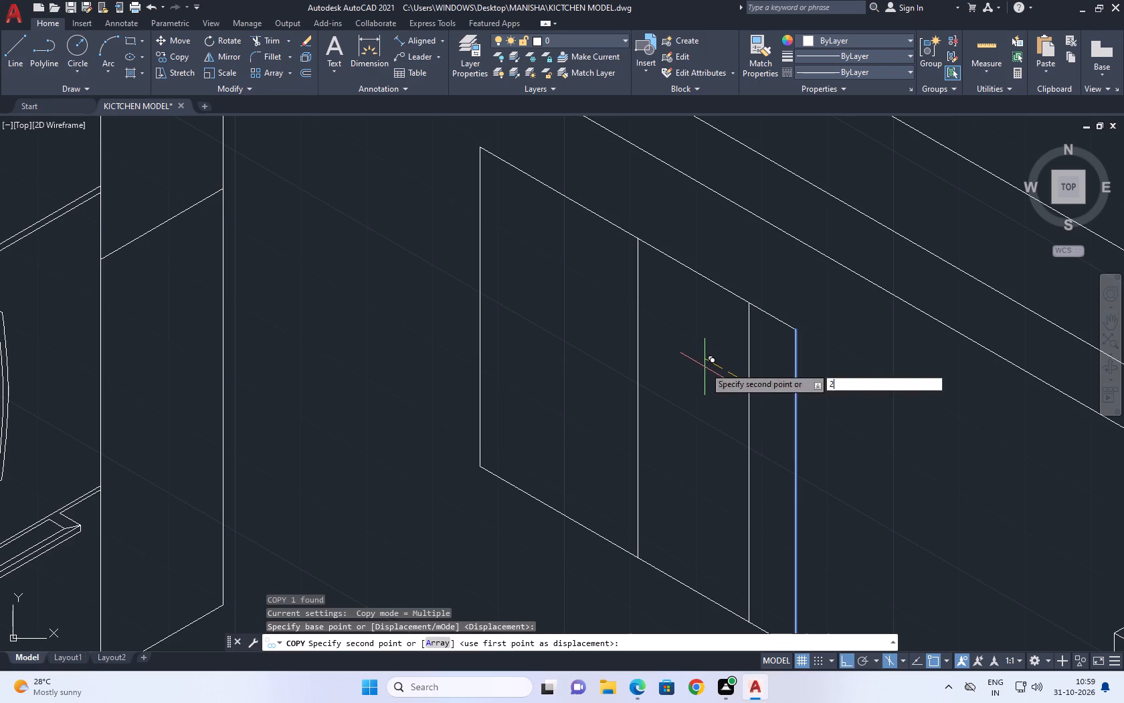
pyautogui.press('space')
pyautogui.press('Escape')
# Copy the opening's top line 2" straight down.
pyautogui.press('`')
pyautogui.moveTo(767, 311); pyautogui.dragTo(753, 309)
pyautogui.press('c')
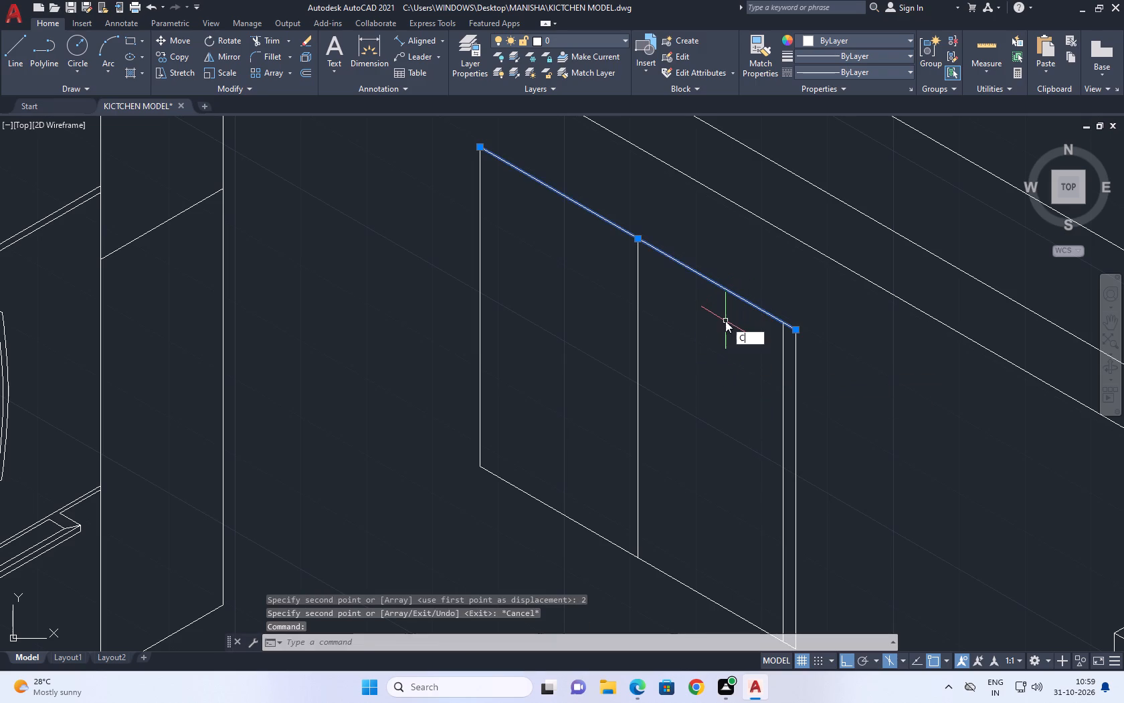
pyautogui.press('o')
pyautogui.press('space')
pyautogui.click(739, 318)
pyautogui.write('2')
pyautogui.press('space')
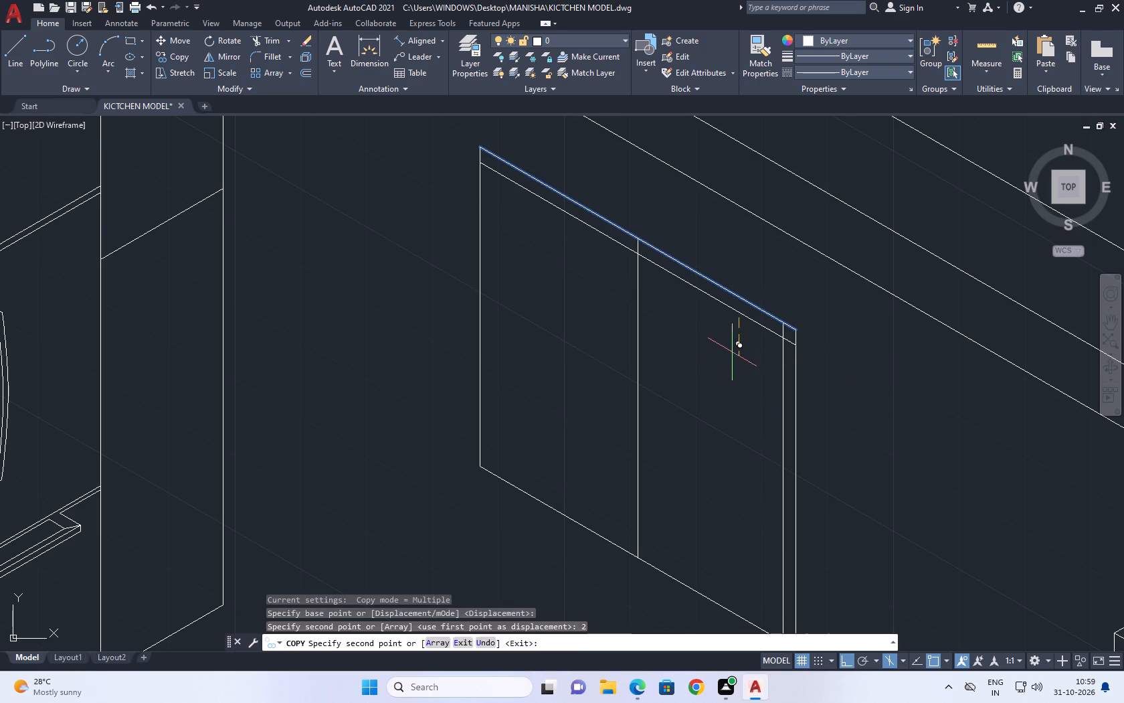
pyautogui.press('Escape')
# Copy the opening's vertical nearest the tall unit 2" inward along the wall.
pyautogui.moveTo(515, 329); pyautogui.dragTo(591, 293, button='middle')
pyautogui.moveTo(563, 300); pyautogui.dragTo(535, 293)
pyautogui.click(508, 269)
pyautogui.press('c')
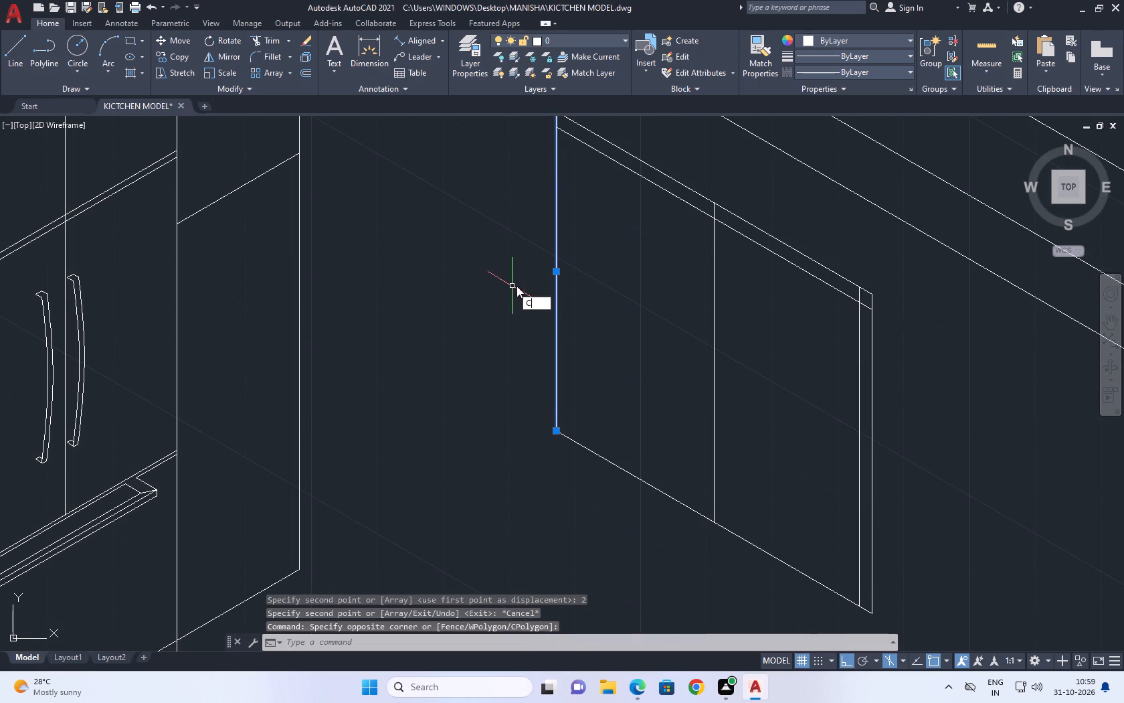
pyautogui.press('o')
pyautogui.press('space')
pyautogui.click(566, 295)
pyautogui.press('2')
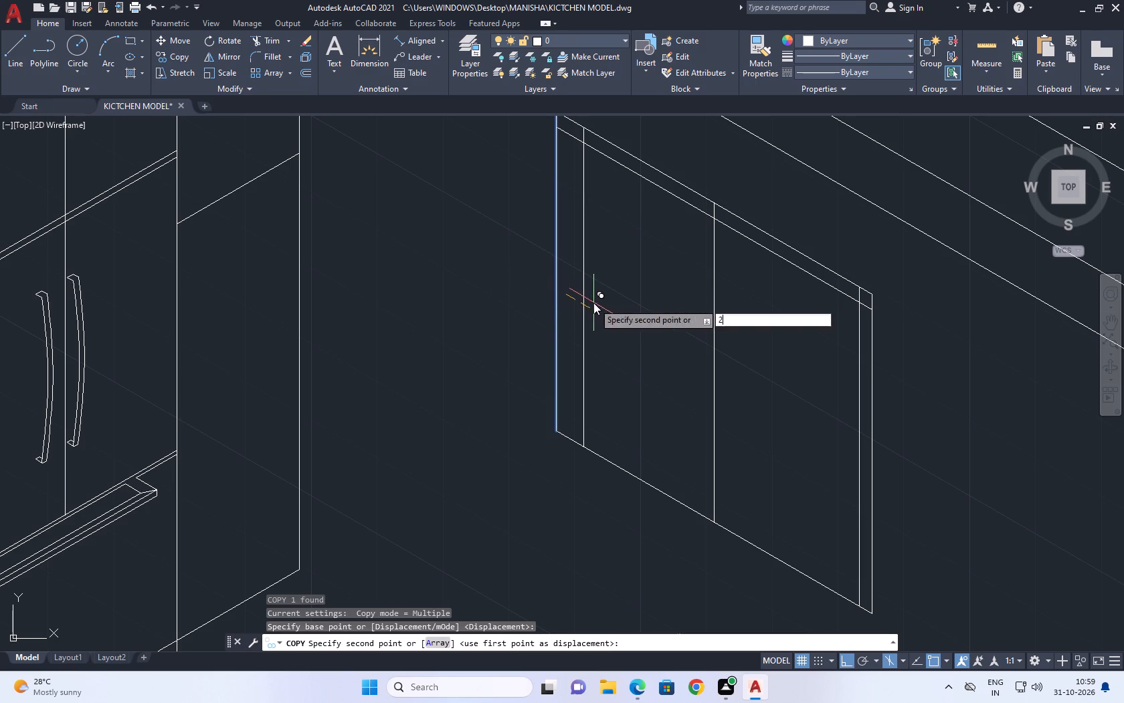
pyautogui.press('space')
pyautogui.press('Escape')
# Copy the opening's bottom line 2" straight up.
pyautogui.moveTo(610, 315); pyautogui.dragTo(555, 177, button='middle')
pyautogui.click(555, 324)
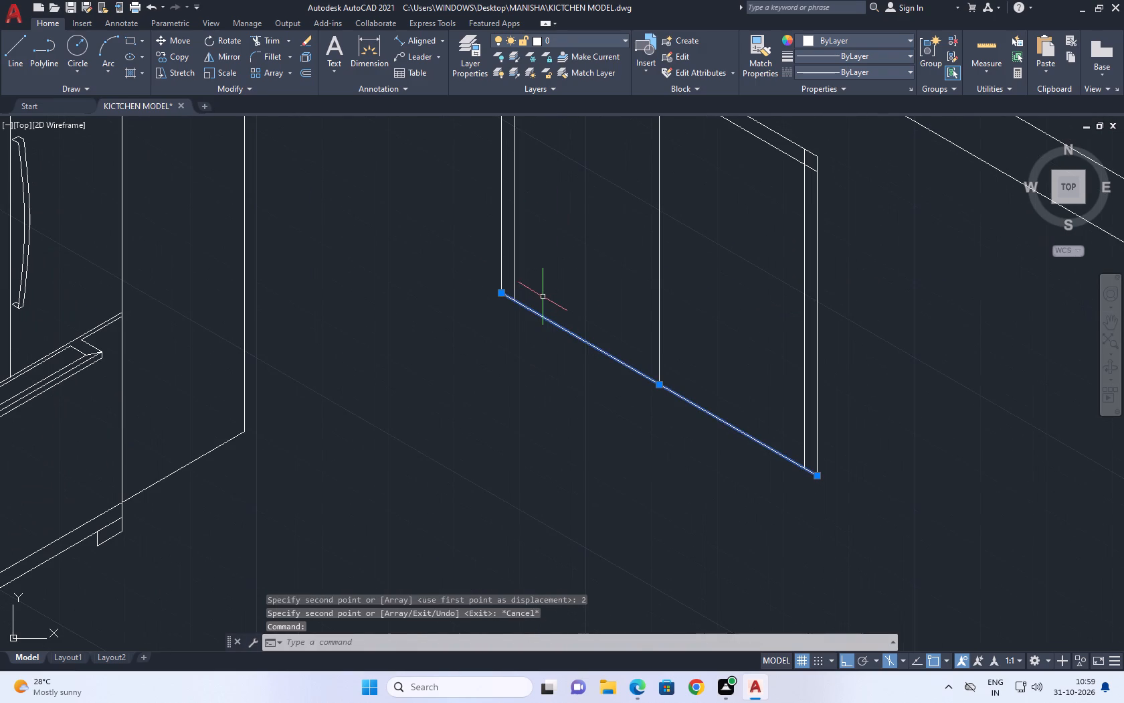
pyautogui.press('c')
pyautogui.press('o')
pyautogui.press('space')
pyautogui.click(549, 323)
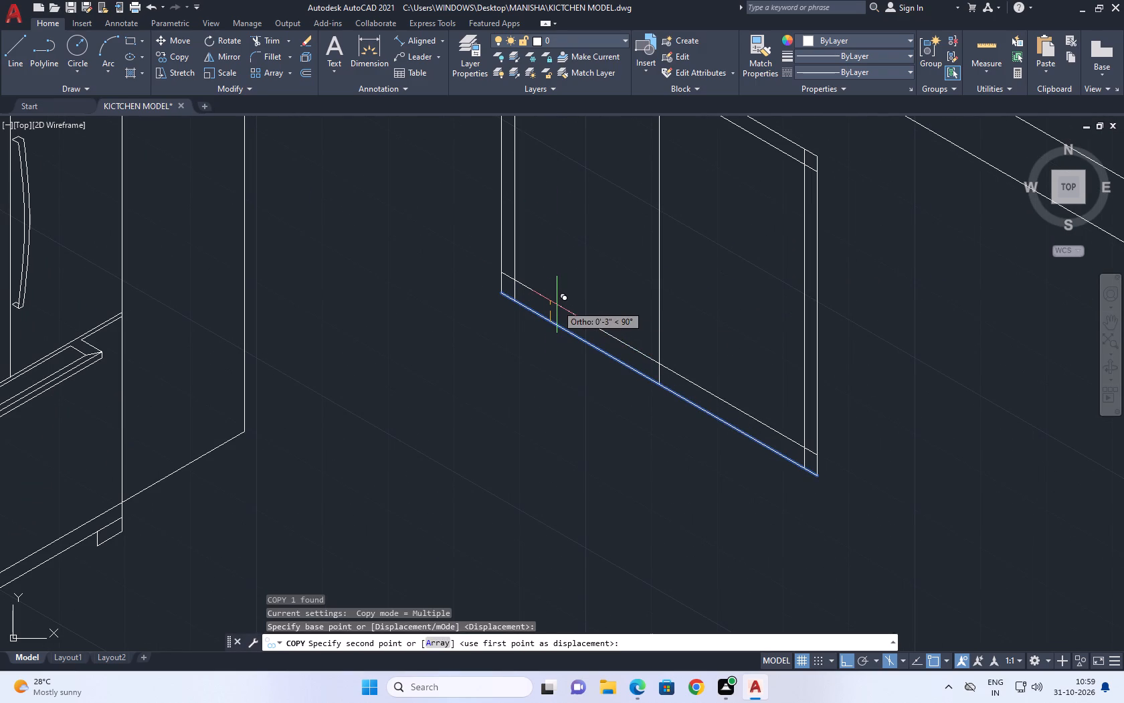
pyautogui.write('2')
pyautogui.press('space')
pyautogui.press('Escape')
# Trim the overlapping inset lines at the frame's bottom corner nearest the tall unit, and the middle vertical below the inner bottom line.
pyautogui.moveTo(455, 207); pyautogui.dragTo(478, 301, button='middle')
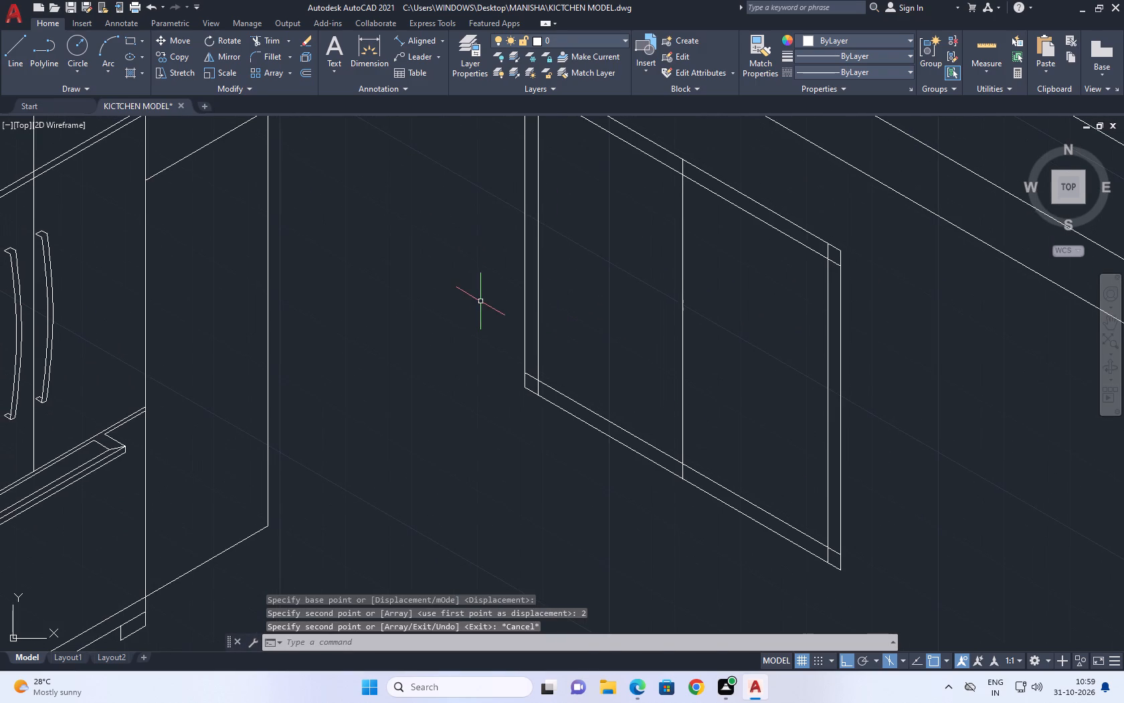
pyautogui.write('TR')
pyautogui.press('space')
pyautogui.scroll(4, 541, 414)
pyautogui.click(522, 318)
pyautogui.click(487, 216)
pyautogui.scroll(1, 476, 259)
pyautogui.scroll(-5, 474, 256)
pyautogui.scroll(3, 692, 392)
pyautogui.moveTo(798, 438); pyautogui.dragTo(787, 433)
pyautogui.click(624, 358)
pyautogui.scroll(-5, 628, 336)
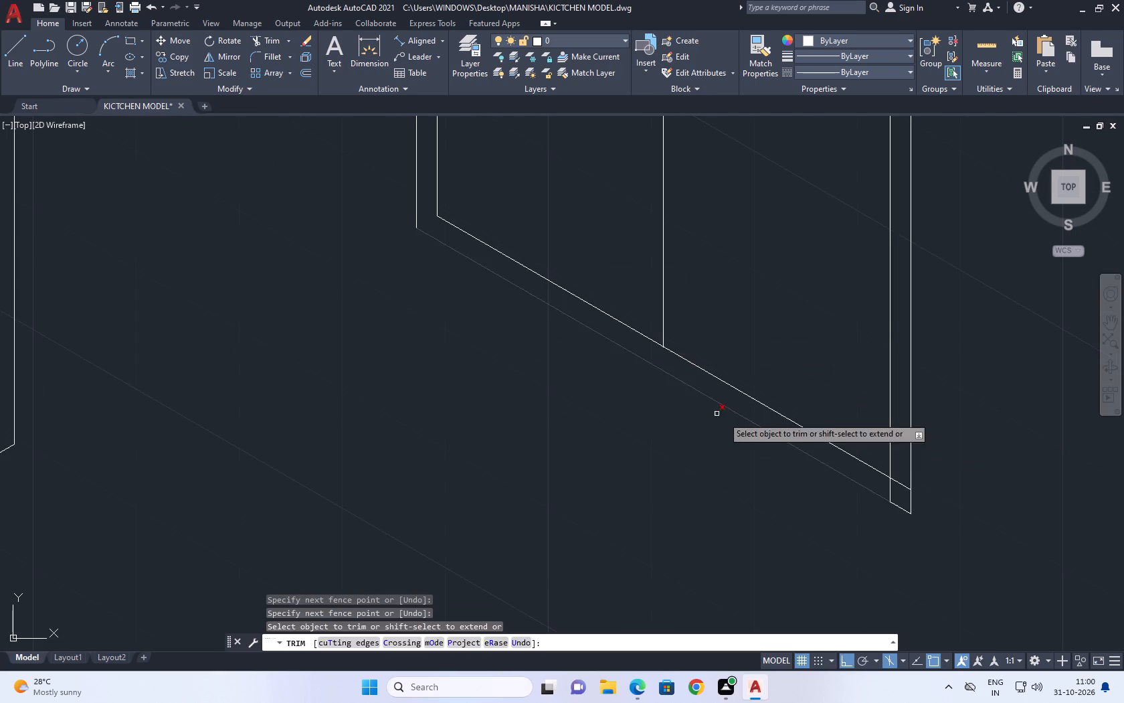
# Trim the overlapping inset lines at the frame's bottom corner nearest the end panel.
pyautogui.moveTo(886, 514); pyautogui.dragTo(519, 293, button='middle')
pyautogui.scroll(6, 543, 270)
pyautogui.moveTo(512, 204); pyautogui.dragTo(507, 198)
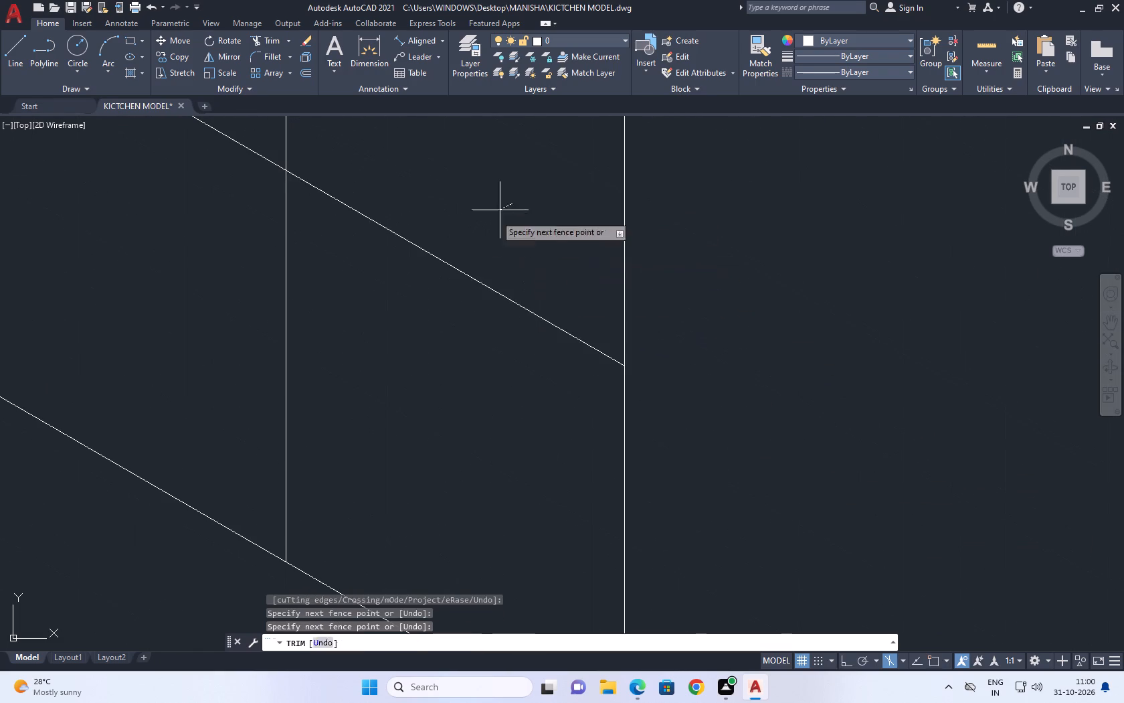
pyautogui.click(213, 301)
pyautogui.scroll(-17, 429, 268)
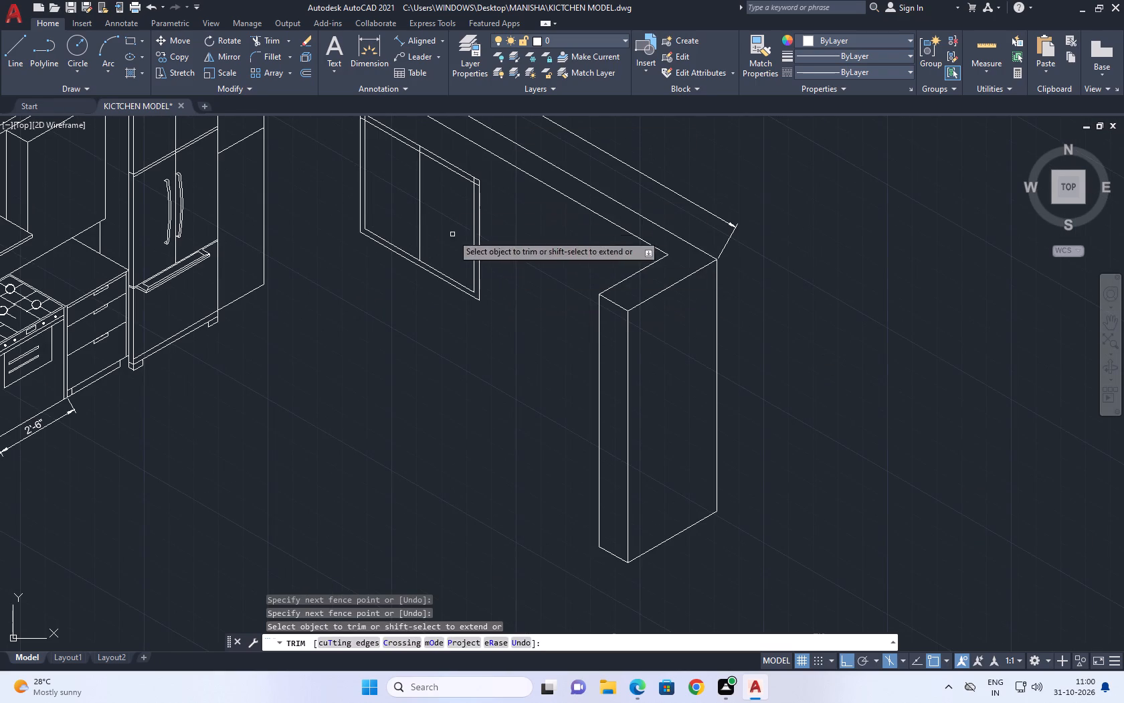
# Trim the overlapping inset lines at the frame's top corner nearest the tall unit.
pyautogui.moveTo(399, 187); pyautogui.dragTo(458, 301, button='middle')
pyautogui.scroll(4, 434, 244)
pyautogui.scroll(5, 348, 180)
pyautogui.click(507, 182)
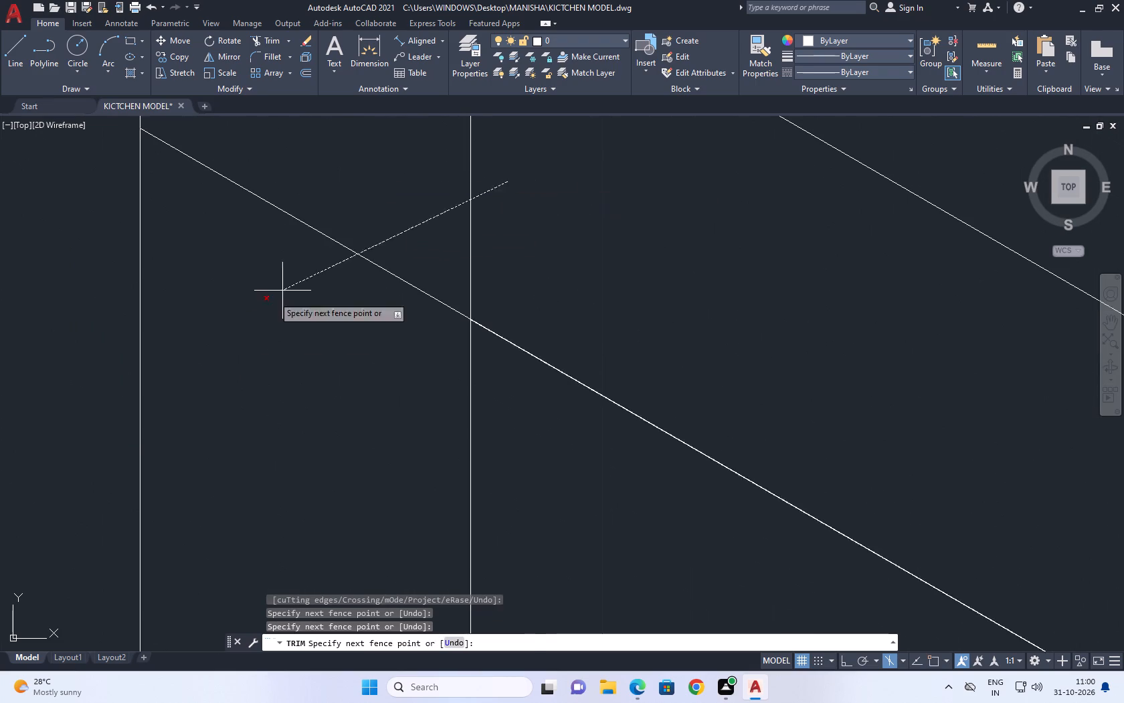
pyautogui.click(237, 327)
pyautogui.scroll(-6, 330, 261)
pyautogui.scroll(-5, 490, 344)
# Trim the overlapping inset lines at the frame's top corner nearest the end panel.
pyautogui.moveTo(642, 426); pyautogui.dragTo(433, 283, button='middle')
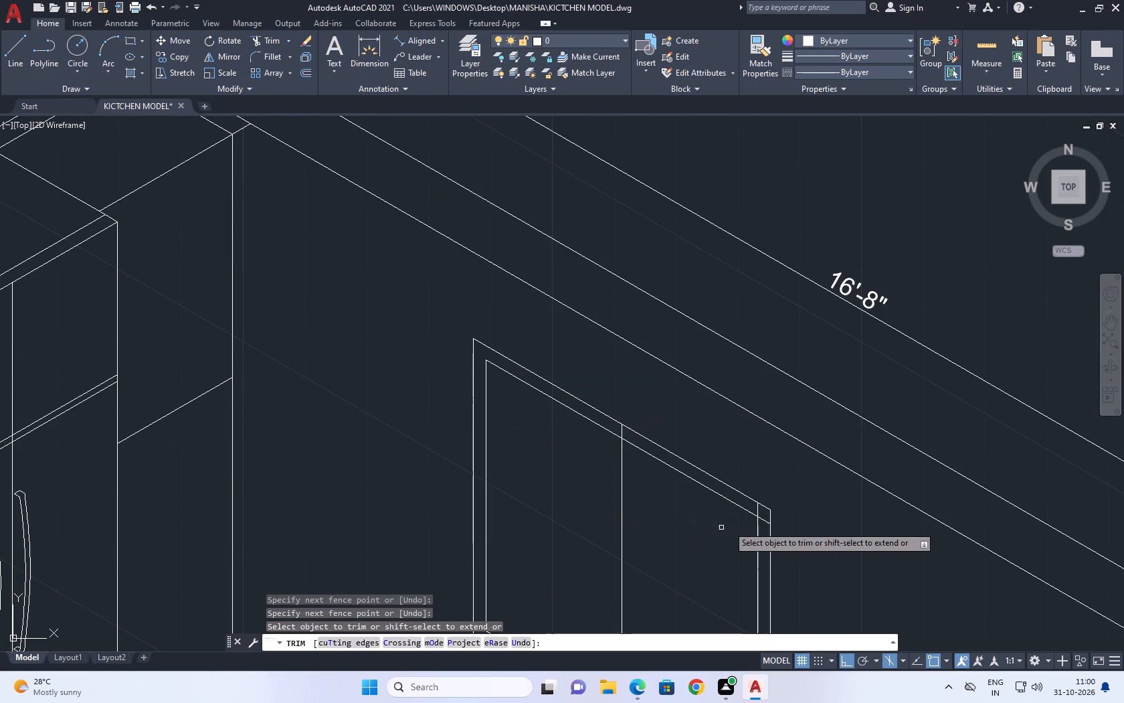
pyautogui.moveTo(751, 505); pyautogui.dragTo(569, 319, button='middle')
pyautogui.scroll(1, 741, 489)
pyautogui.scroll(6, 609, 403)
pyautogui.moveTo(510, 160); pyautogui.dragTo(526, 171)
pyautogui.click(655, 424)
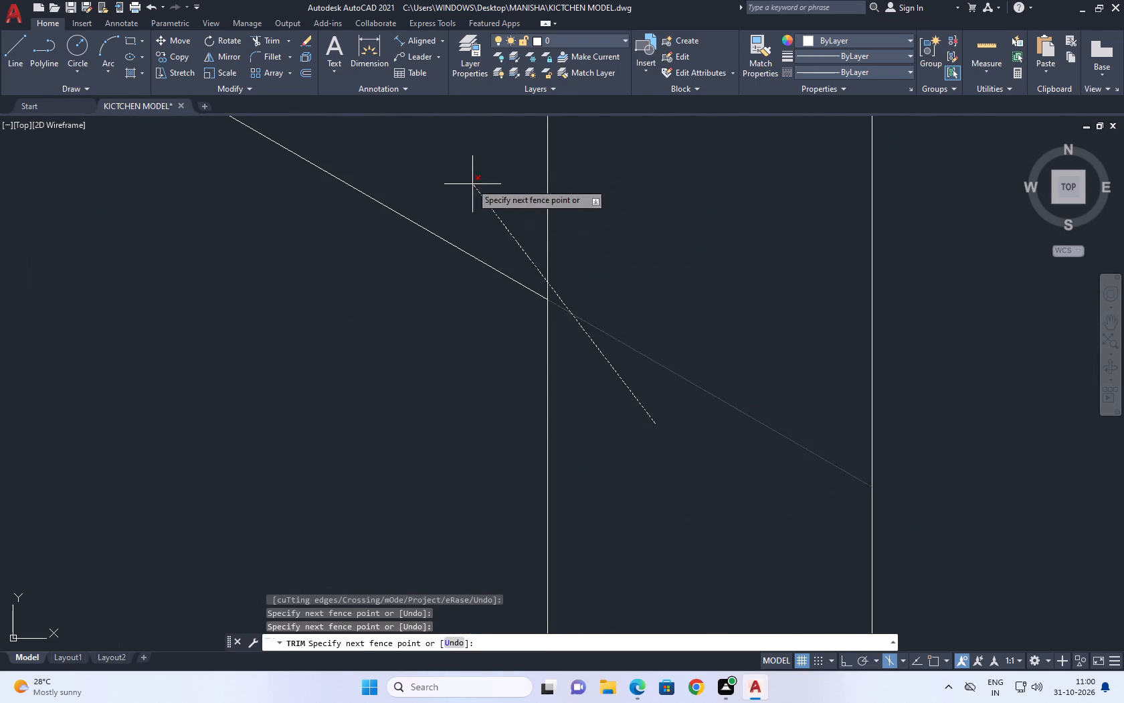
pyautogui.click(468, 174)
pyautogui.scroll(-12, 568, 306)
pyautogui.scroll(1, 385, 254)
pyautogui.moveTo(379, 250); pyautogui.dragTo(460, 298, button='middle')
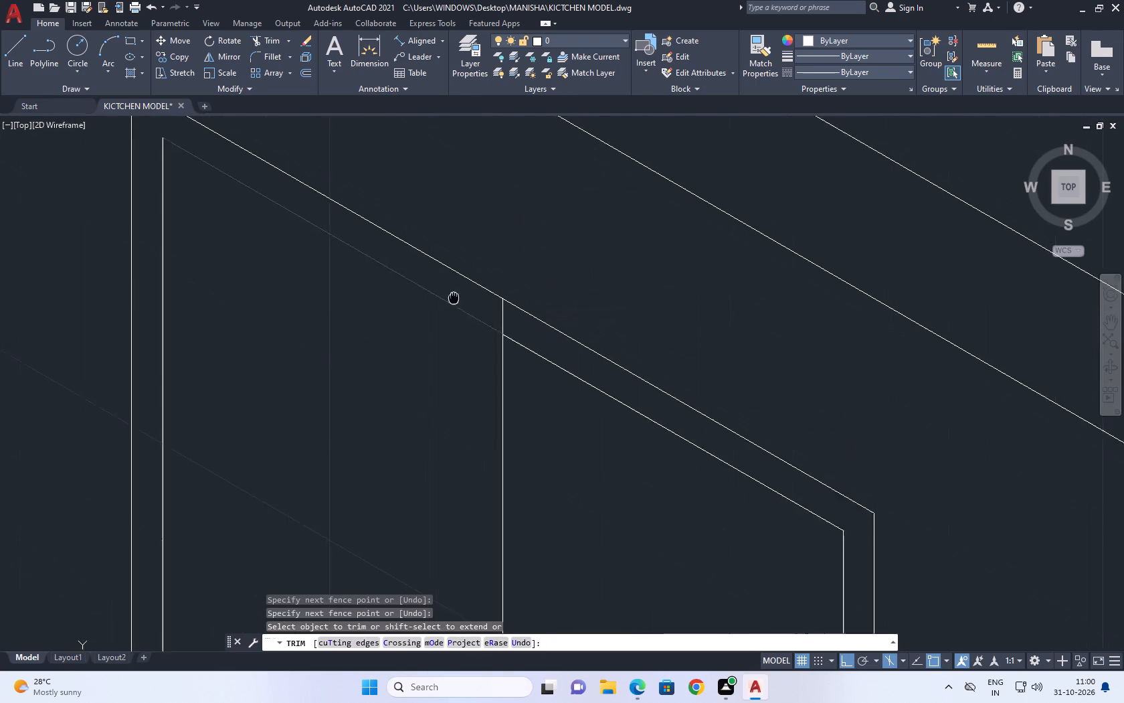
pyautogui.moveTo(460, 298); pyautogui.dragTo(488, 287, button='middle')
pyautogui.press('Escape')
# Copy the frame's middle vertical 1" to each side along the wall.
pyautogui.moveTo(542, 388); pyautogui.dragTo(603, 185, button='middle')
pyautogui.scroll(-1, 610, 214)
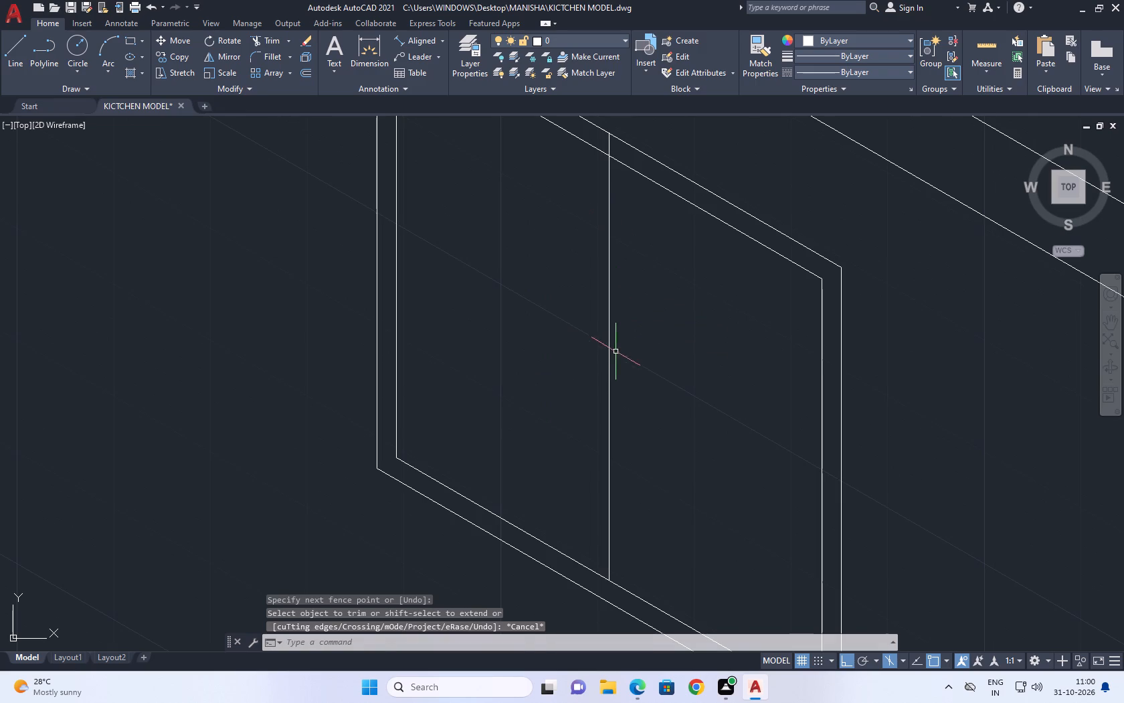
pyautogui.moveTo(638, 370); pyautogui.dragTo(549, 306)
pyautogui.moveTo(497, 263); pyautogui.dragTo(492, 256)
pyautogui.moveTo(600, 295); pyautogui.dragTo(421, 277, button='middle')
pyautogui.press('c')
pyautogui.press('o')
pyautogui.press('space')
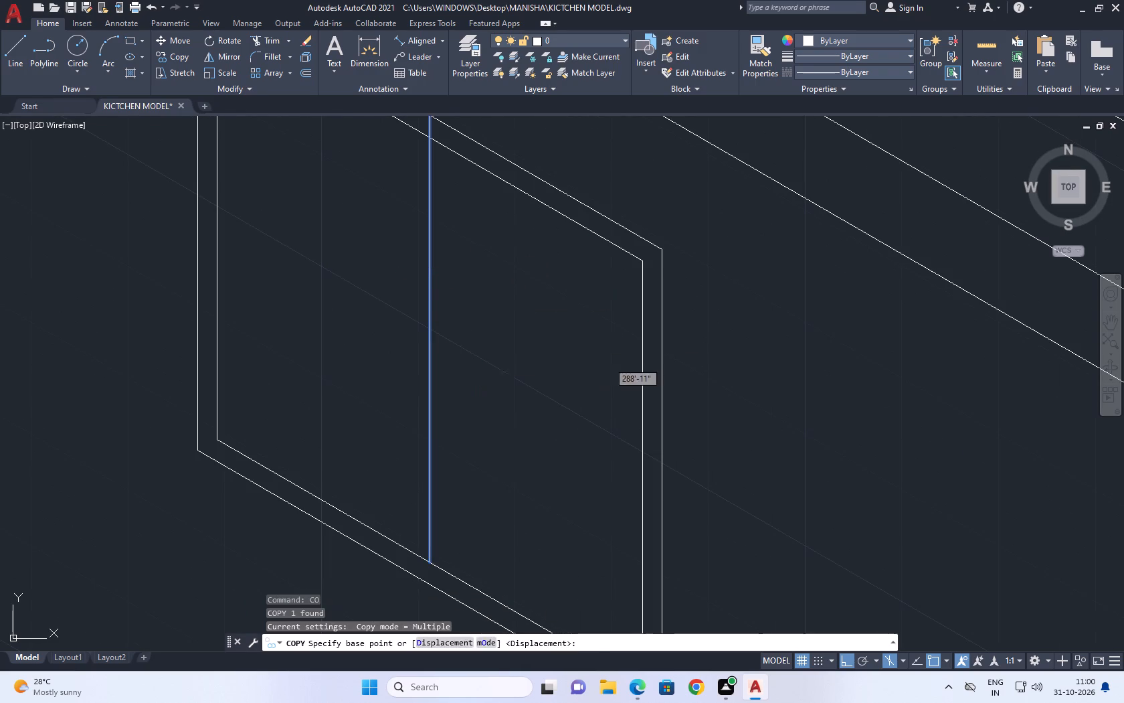
pyautogui.click(470, 362)
pyautogui.write('1')
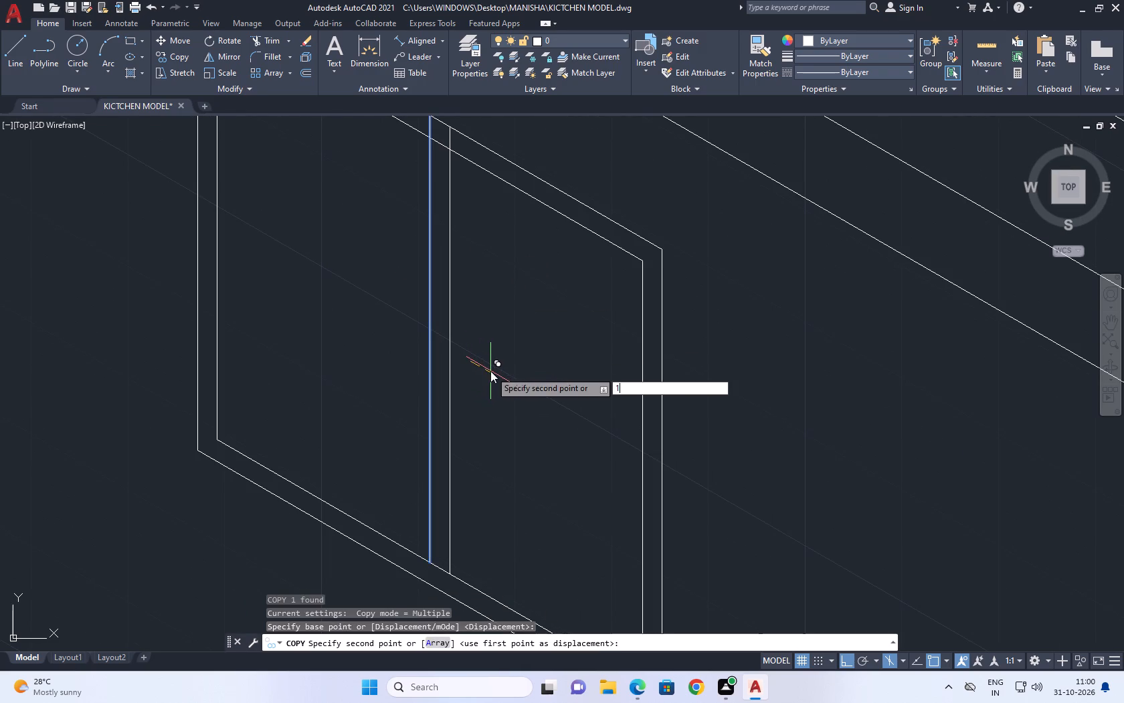
pyautogui.press('space')
pyautogui.write('1')
pyautogui.press('space')
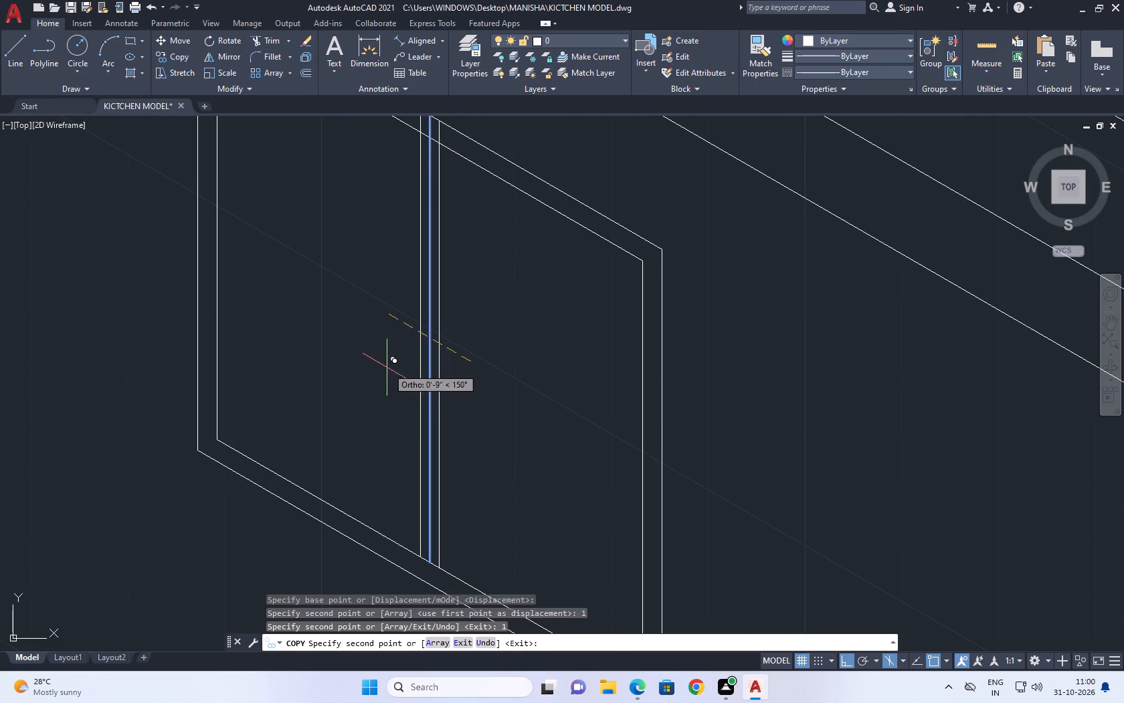
pyautogui.press('Escape')
# Erase the original middle vertical between its two copies.
pyautogui.scroll(2, 432, 382)
pyautogui.click(428, 377)
pyautogui.click(413, 343)
pyautogui.press('Delete')
# Extend the two middle verticals down to the frame's outer bottom line.
pyautogui.scroll(-1, 462, 358)
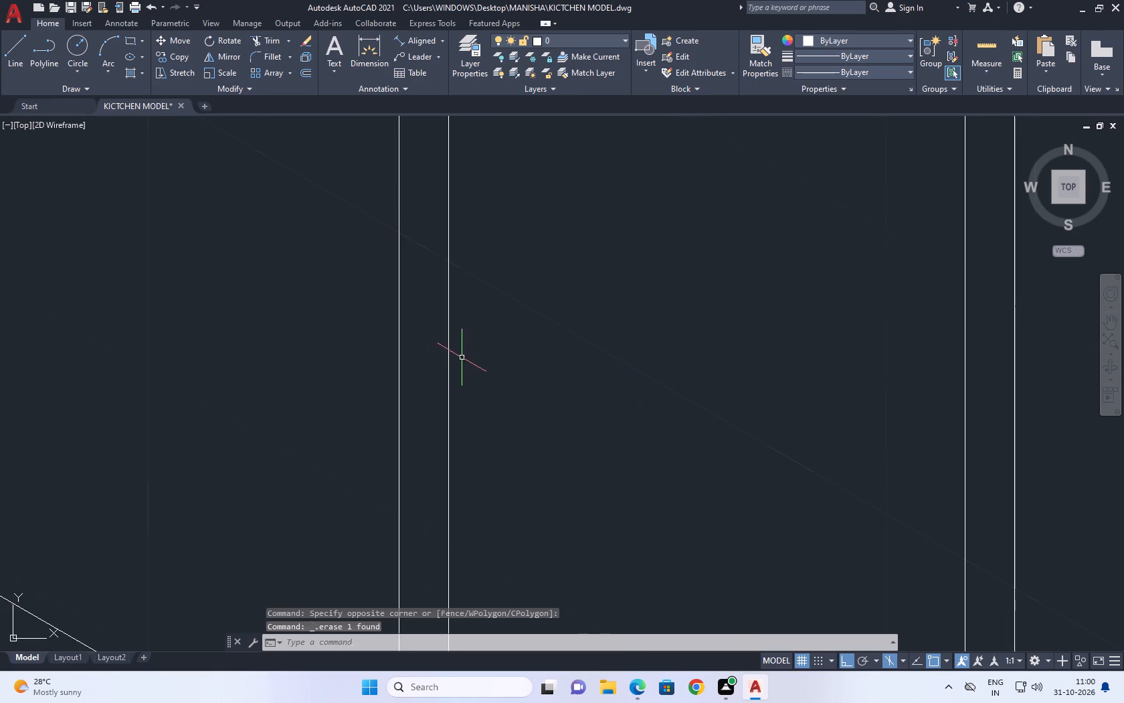
pyautogui.scroll(-2, 462, 358)
pyautogui.moveTo(446, 372); pyautogui.dragTo(496, 372, button='middle')
pyautogui.press('e')
pyautogui.press('x')
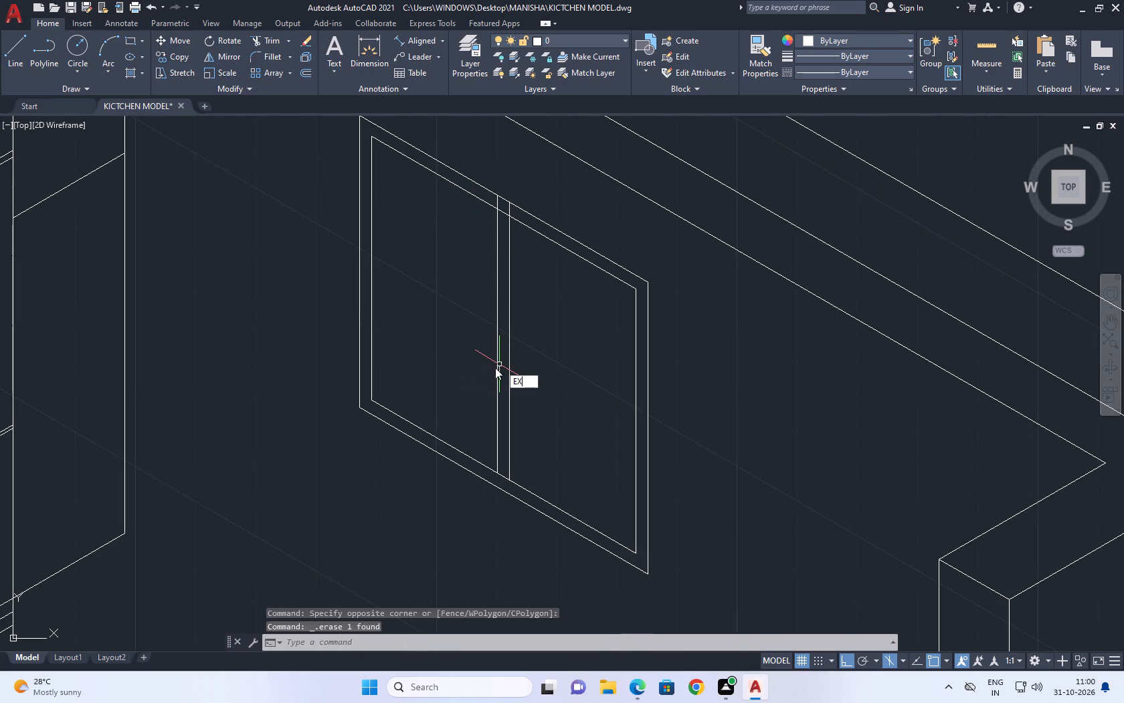
pyautogui.press('space')
pyautogui.click(450, 361)
pyautogui.moveTo(512, 408); pyautogui.dragTo(525, 416)
pyautogui.press('Escape')
pyautogui.moveTo(505, 315); pyautogui.dragTo(510, 347, button='middle')
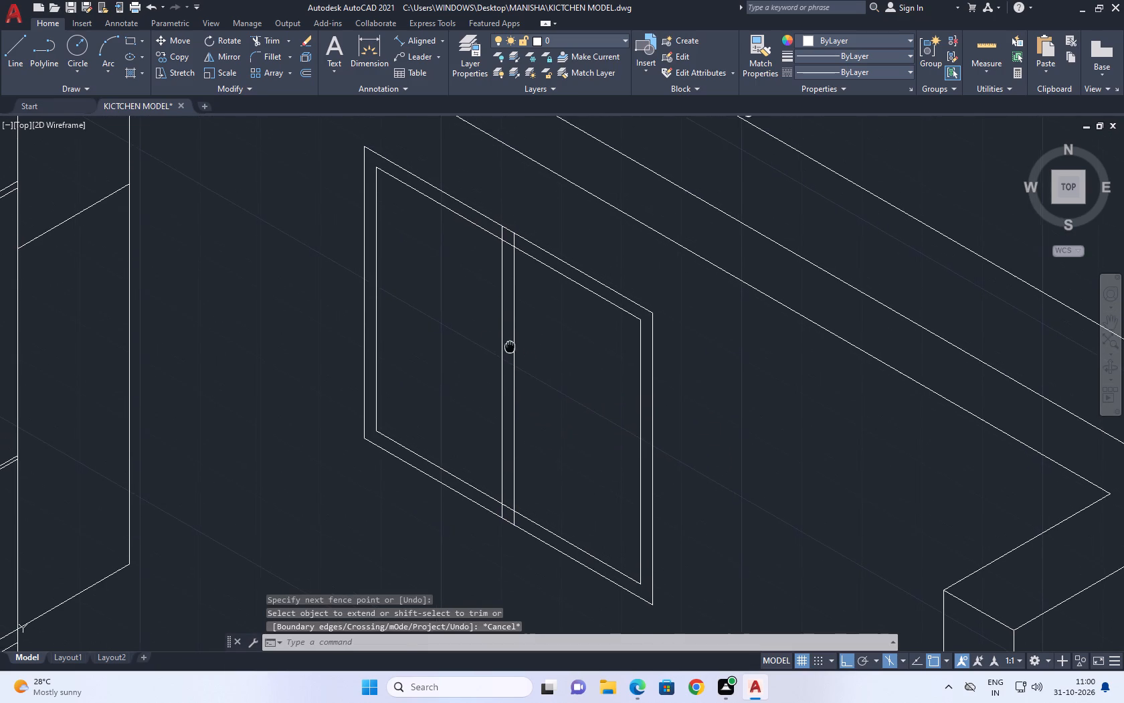
# Trim the two middle verticals where they cross the band between the window frame's inner and outer top lines.
pyautogui.press('t')
pyautogui.press('r')
pyautogui.press('space')
pyautogui.scroll(3, 519, 252)
pyautogui.moveTo(510, 269); pyautogui.dragTo(503, 254)
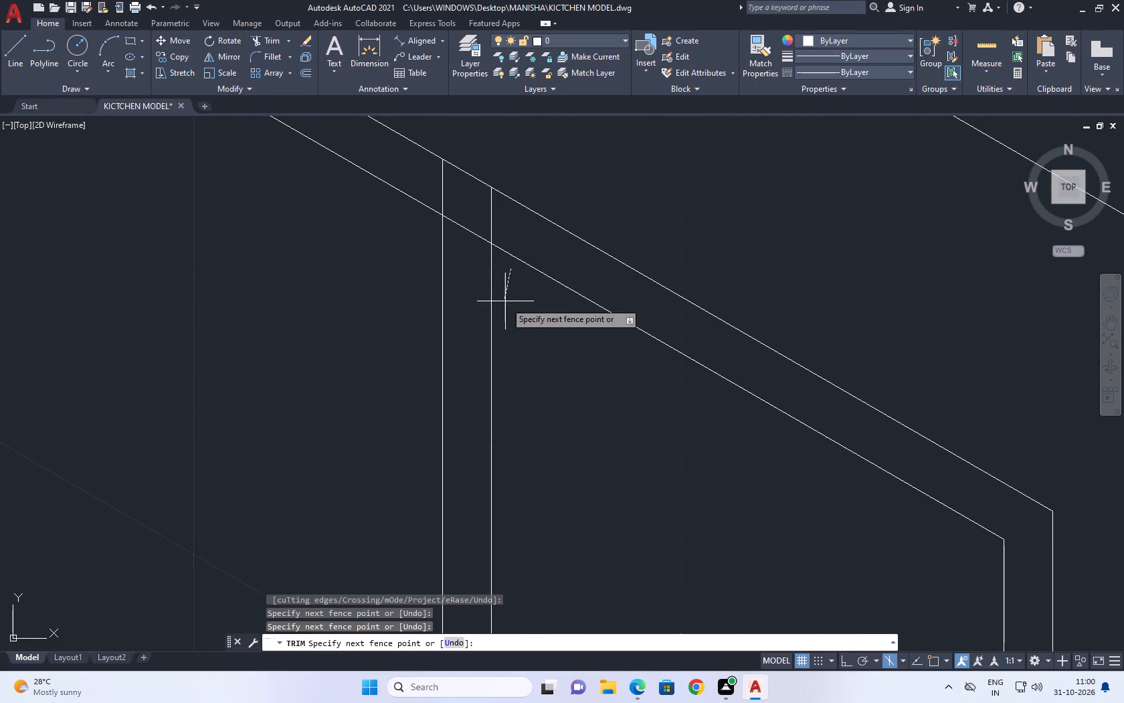
pyautogui.click(505, 302)
pyautogui.click(500, 214)
pyautogui.click(403, 173)
pyautogui.scroll(-4, 560, 211)
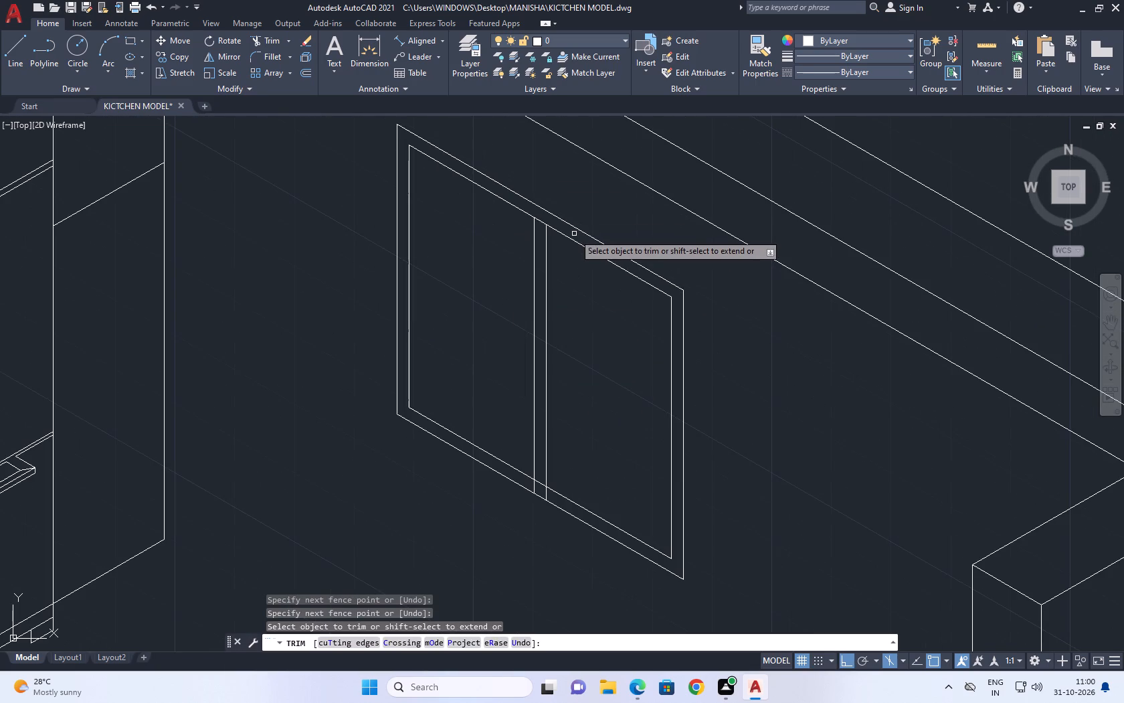
pyautogui.press('Escape')
# Trim the two middle verticals where they cross the band between the frame's inner and outer bottom lines.
pyautogui.scroll(-2, 574, 234)
pyautogui.moveTo(583, 274); pyautogui.dragTo(561, 151, button='middle')
pyautogui.moveTo(550, 194); pyautogui.dragTo(550, 243, button='middle')
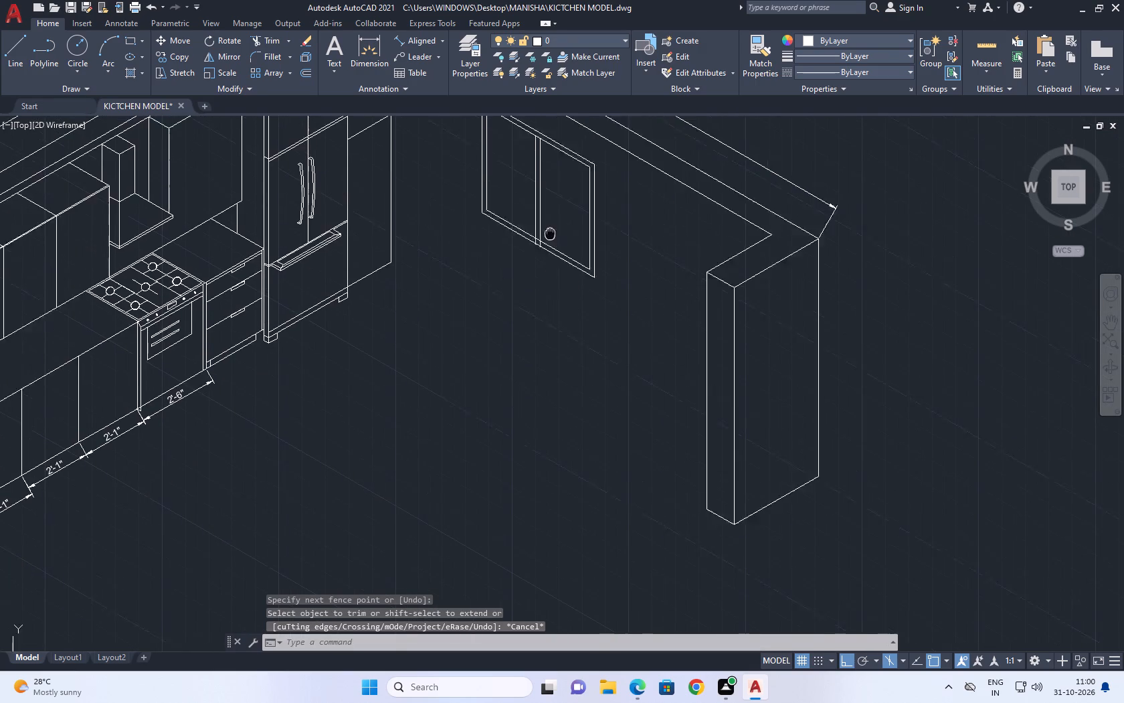
pyautogui.moveTo(550, 243); pyautogui.dragTo(551, 247, button='middle')
pyautogui.scroll(4, 517, 261)
pyautogui.moveTo(521, 273); pyautogui.dragTo(527, 299, button='middle')
pyautogui.press('t')
pyautogui.press('r')
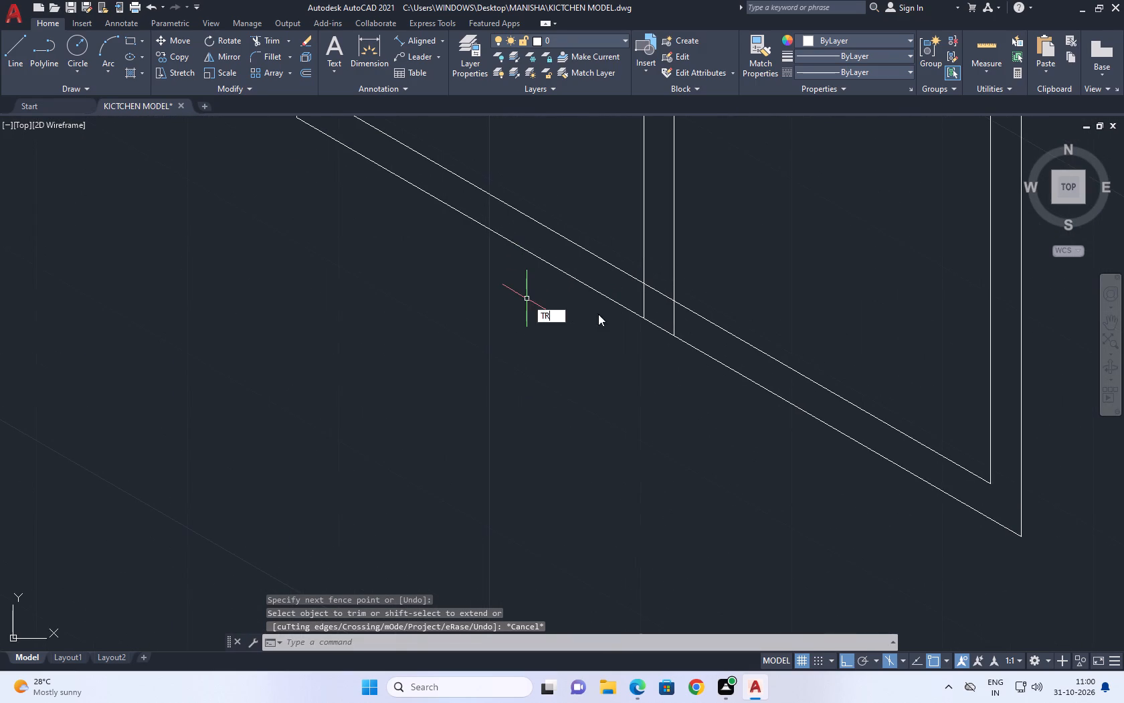
pyautogui.press('space')
pyautogui.moveTo(681, 327); pyautogui.dragTo(672, 316)
pyautogui.click(613, 281)
pyautogui.scroll(-5, 664, 301)
pyautogui.press('Escape')
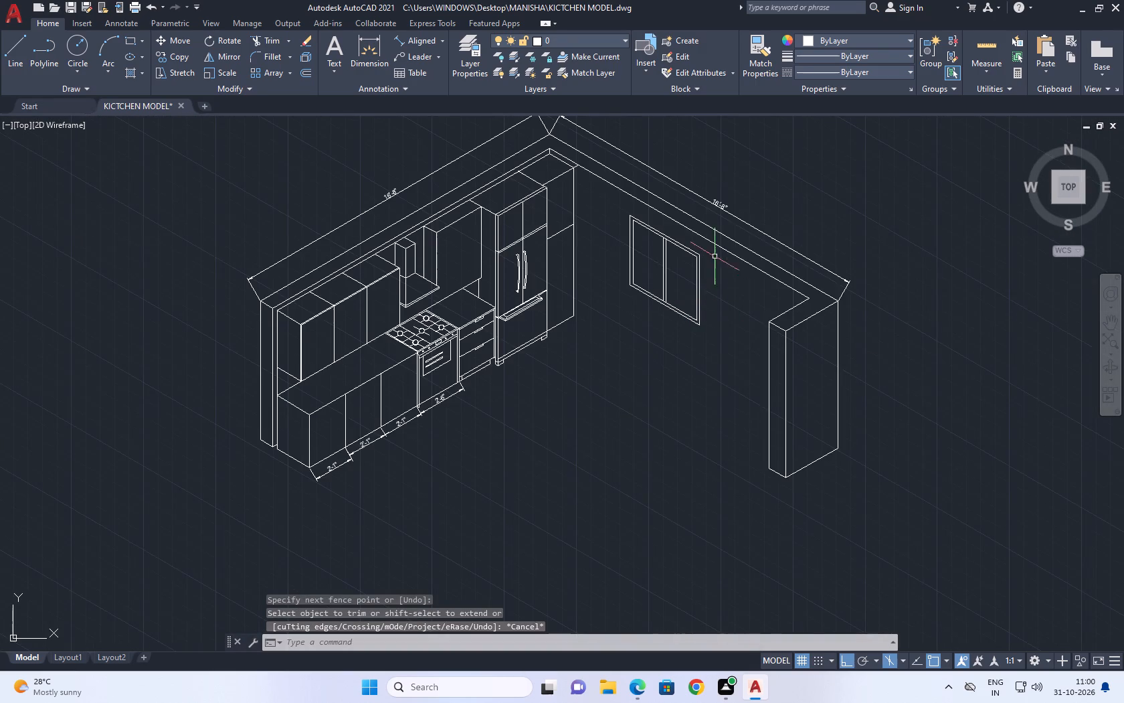
# Copy the window frame's outer bottom line 6" out from the wall along the top isoplane as the sill's front edge.
pyautogui.moveTo(705, 242); pyautogui.dragTo(717, 271, button='middle')
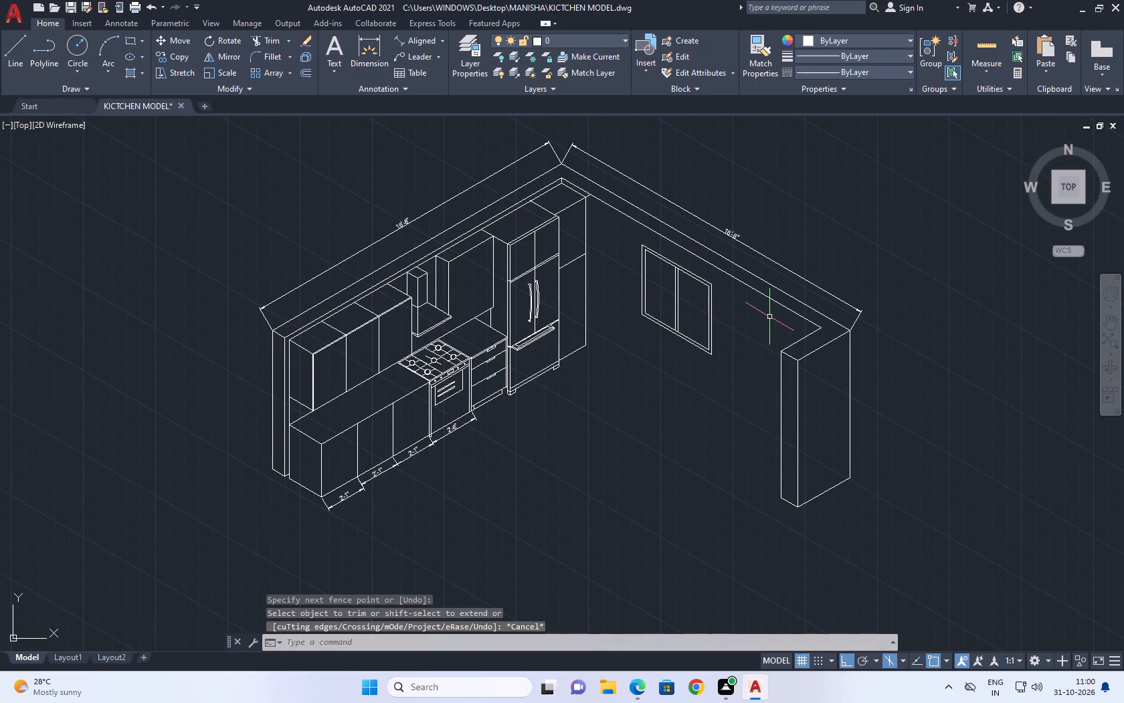
pyautogui.scroll(3, 696, 362)
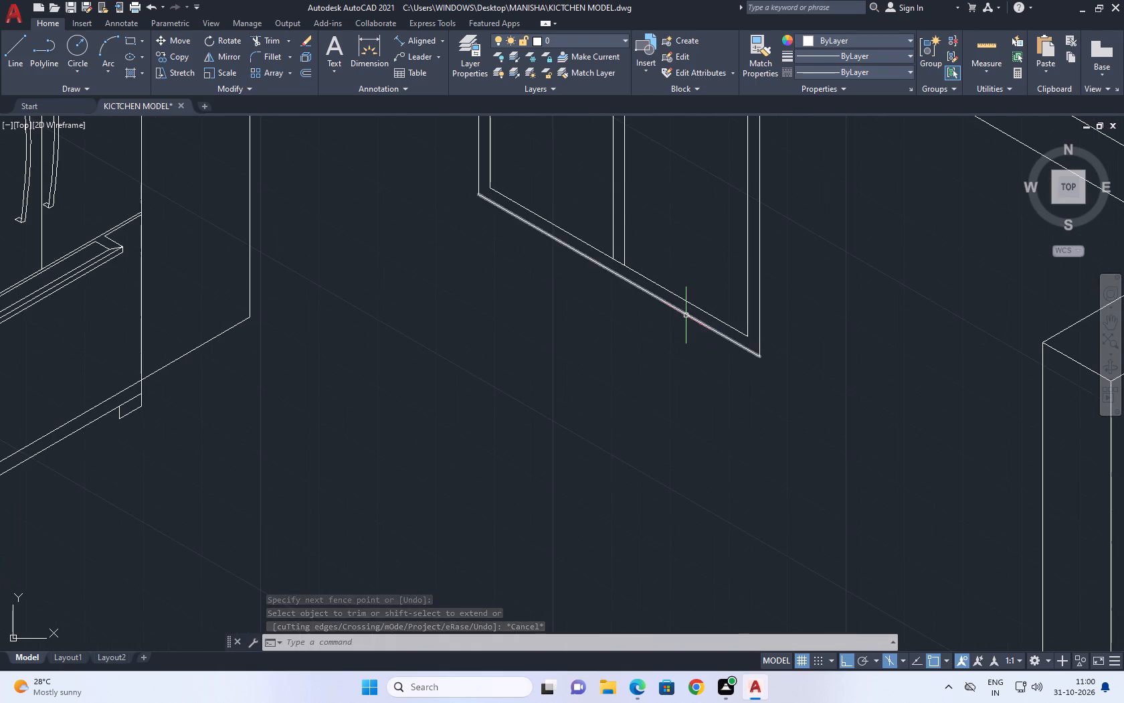
pyautogui.click(686, 315)
pyautogui.moveTo(678, 317); pyautogui.dragTo(681, 371, button='middle')
pyautogui.press('c')
pyautogui.write('O')
pyautogui.press('space')
pyautogui.click(687, 363)
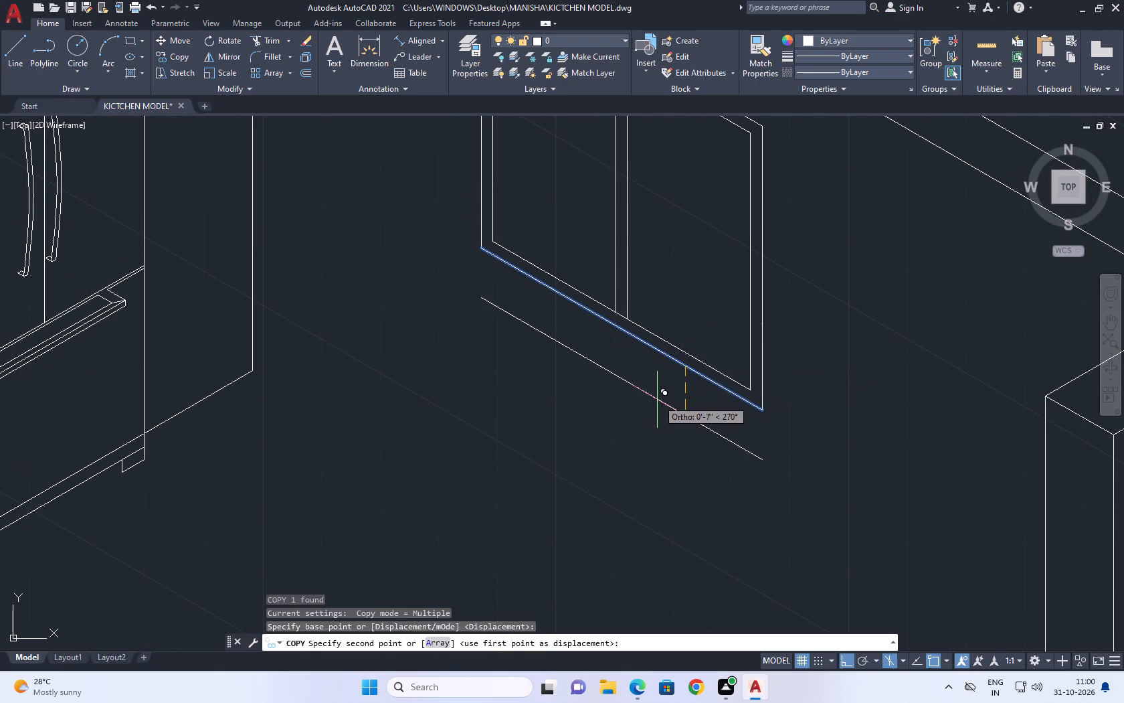
pyautogui.press('F5')
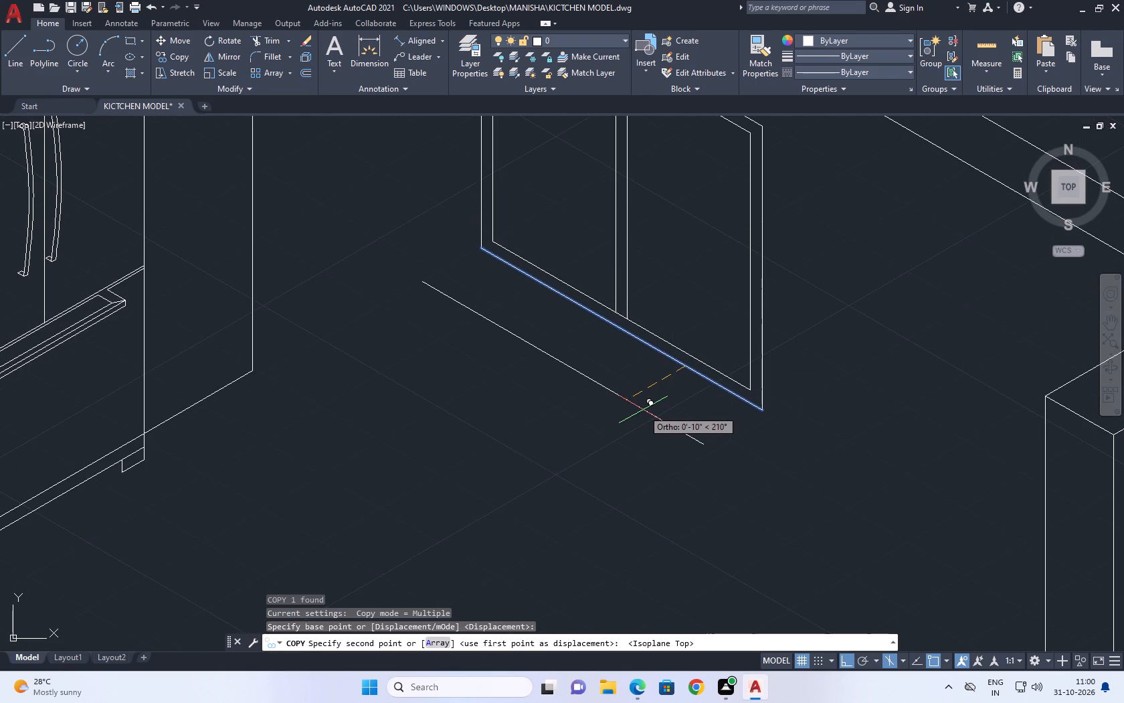
pyautogui.moveTo(644, 390); pyautogui.dragTo(678, 438, button='middle')
pyautogui.scroll(-1, 690, 447)
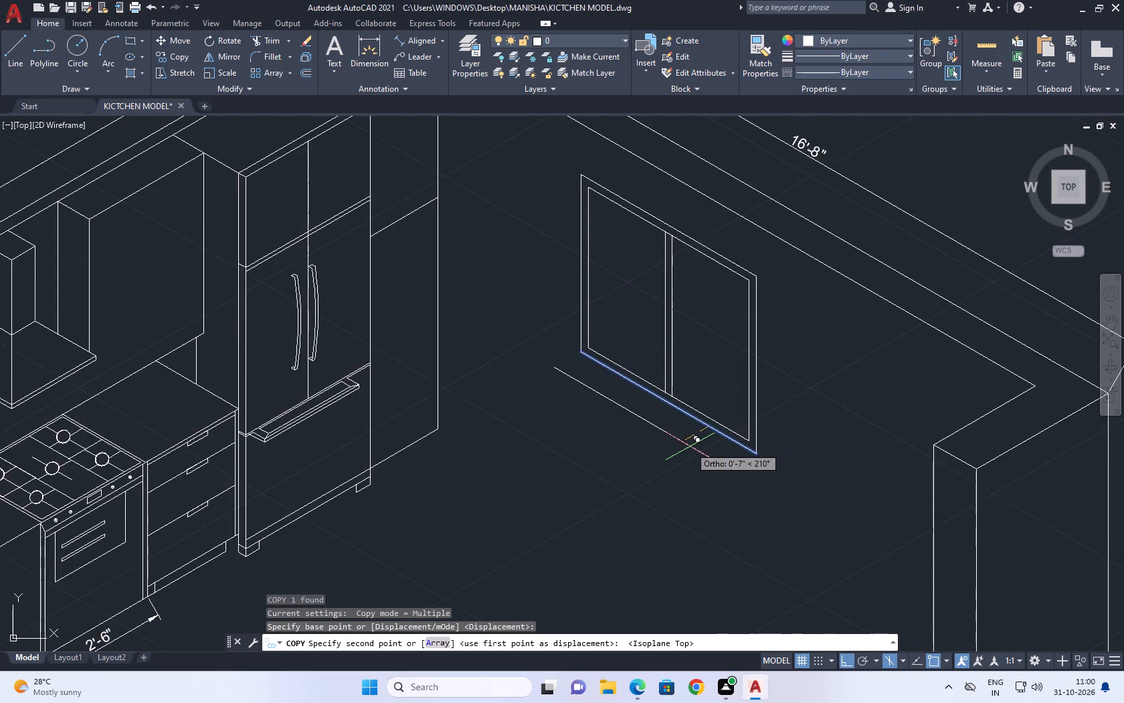
pyautogui.scroll(-1, 690, 447)
pyautogui.moveTo(662, 408); pyautogui.dragTo(668, 437, button='middle')
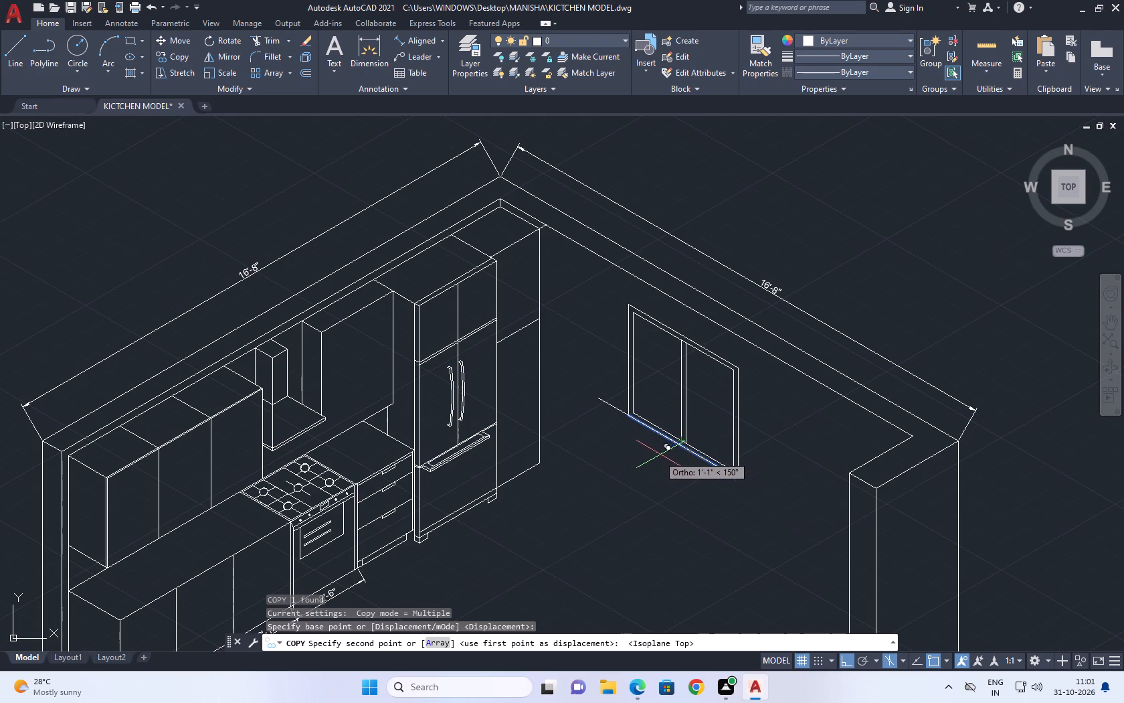
pyautogui.press('6')
pyautogui.press('Return')
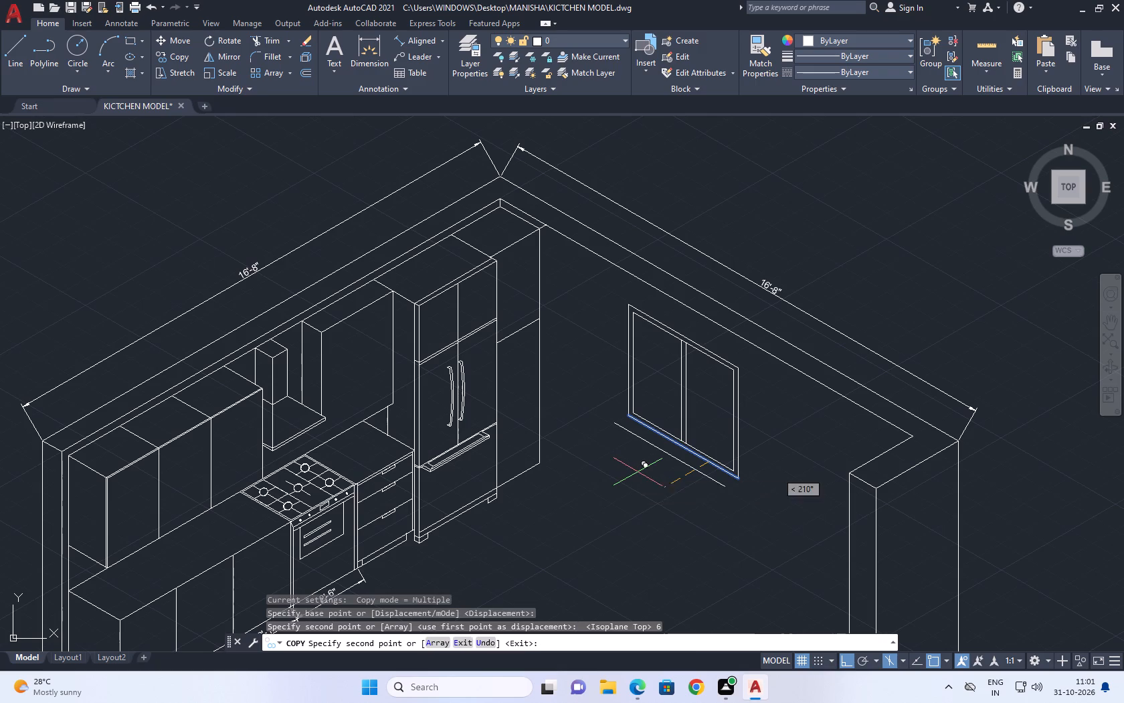
pyautogui.press('Escape')
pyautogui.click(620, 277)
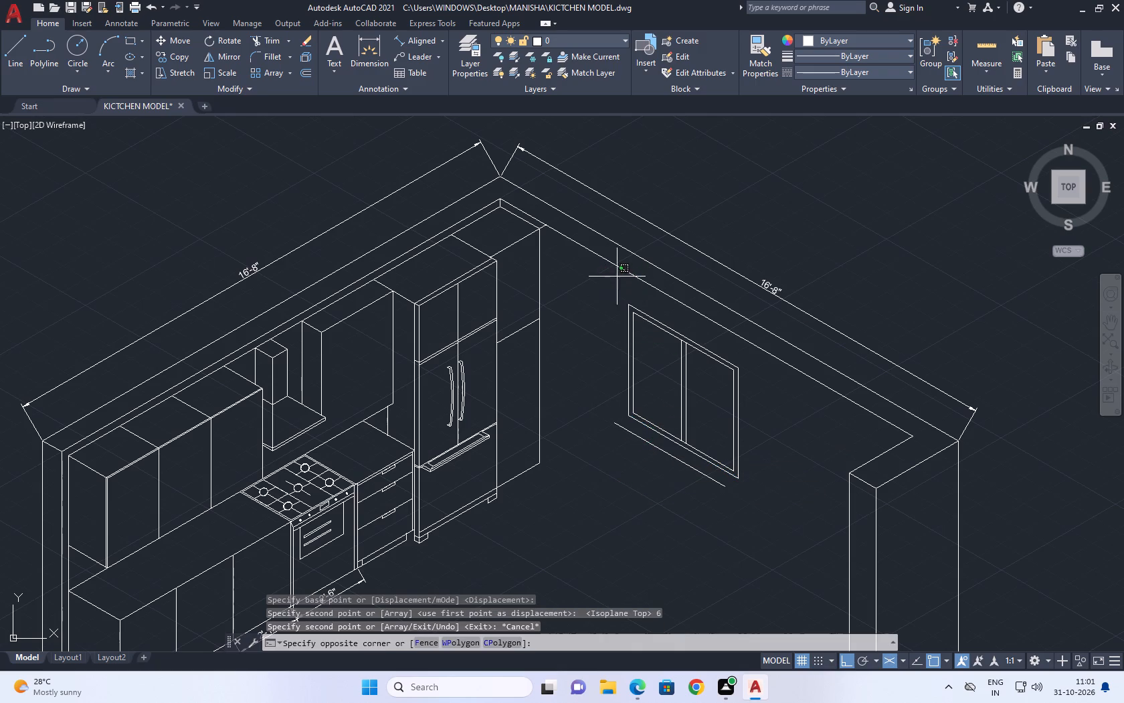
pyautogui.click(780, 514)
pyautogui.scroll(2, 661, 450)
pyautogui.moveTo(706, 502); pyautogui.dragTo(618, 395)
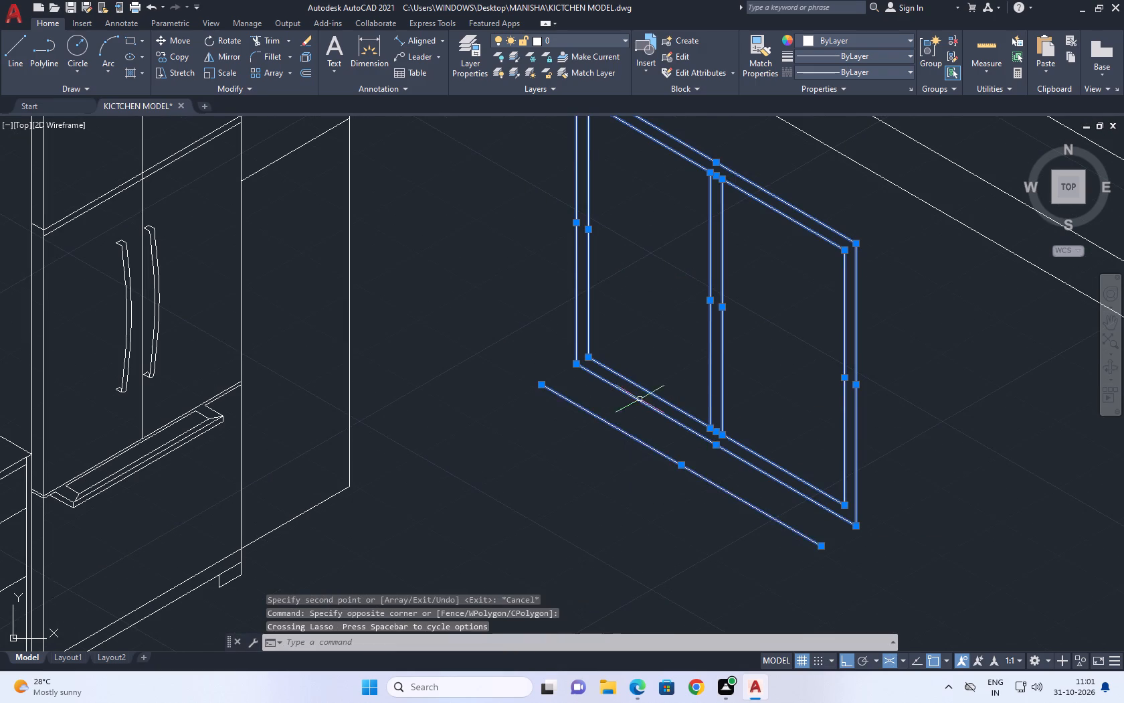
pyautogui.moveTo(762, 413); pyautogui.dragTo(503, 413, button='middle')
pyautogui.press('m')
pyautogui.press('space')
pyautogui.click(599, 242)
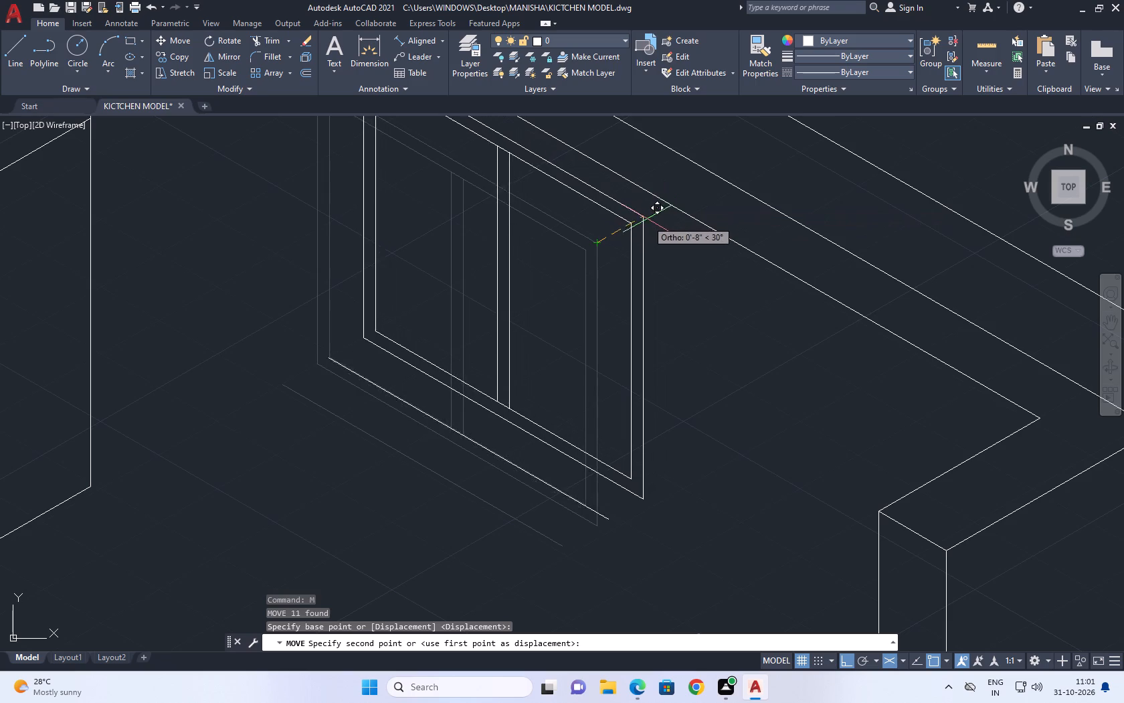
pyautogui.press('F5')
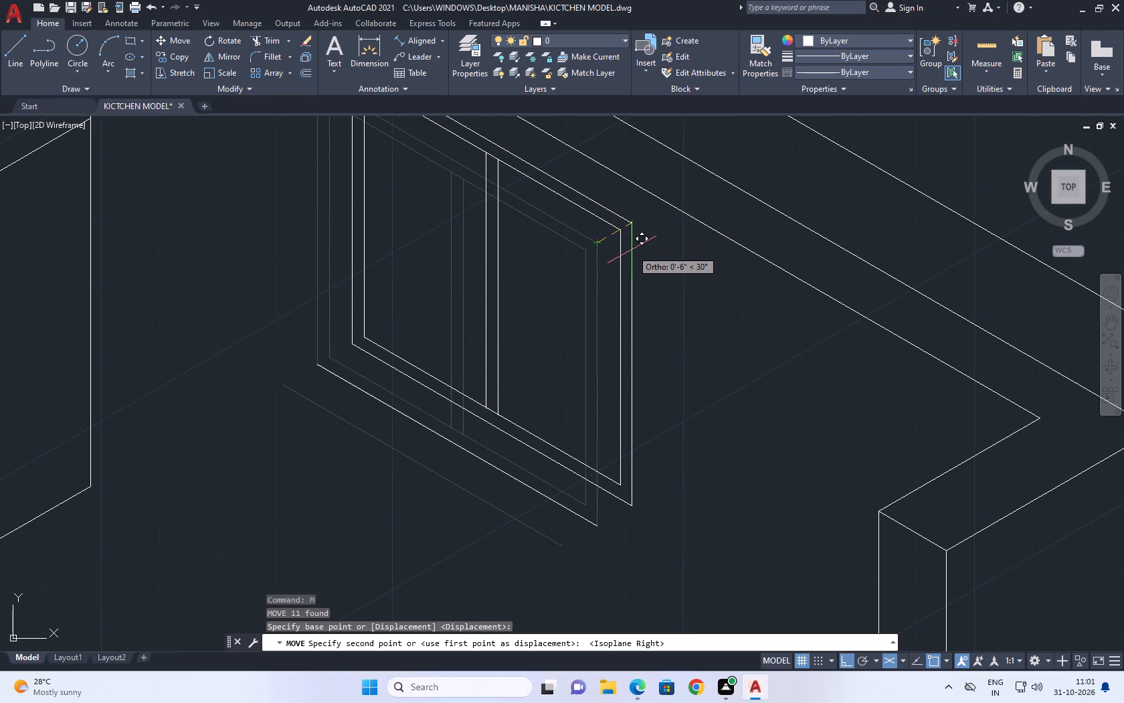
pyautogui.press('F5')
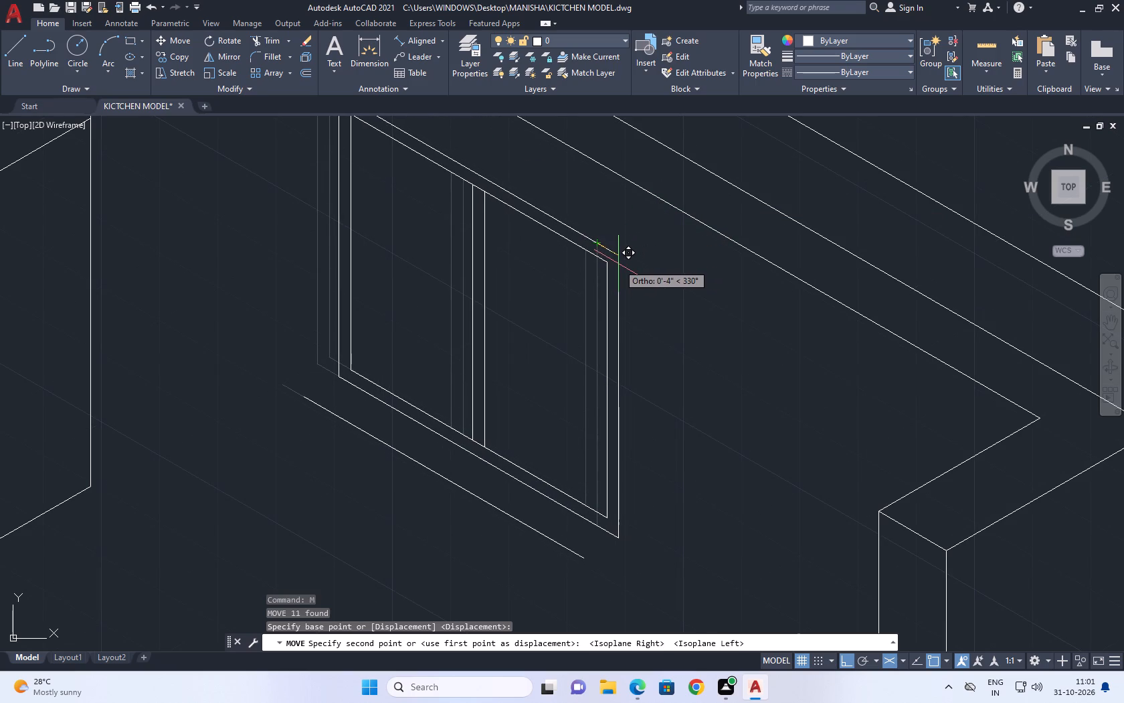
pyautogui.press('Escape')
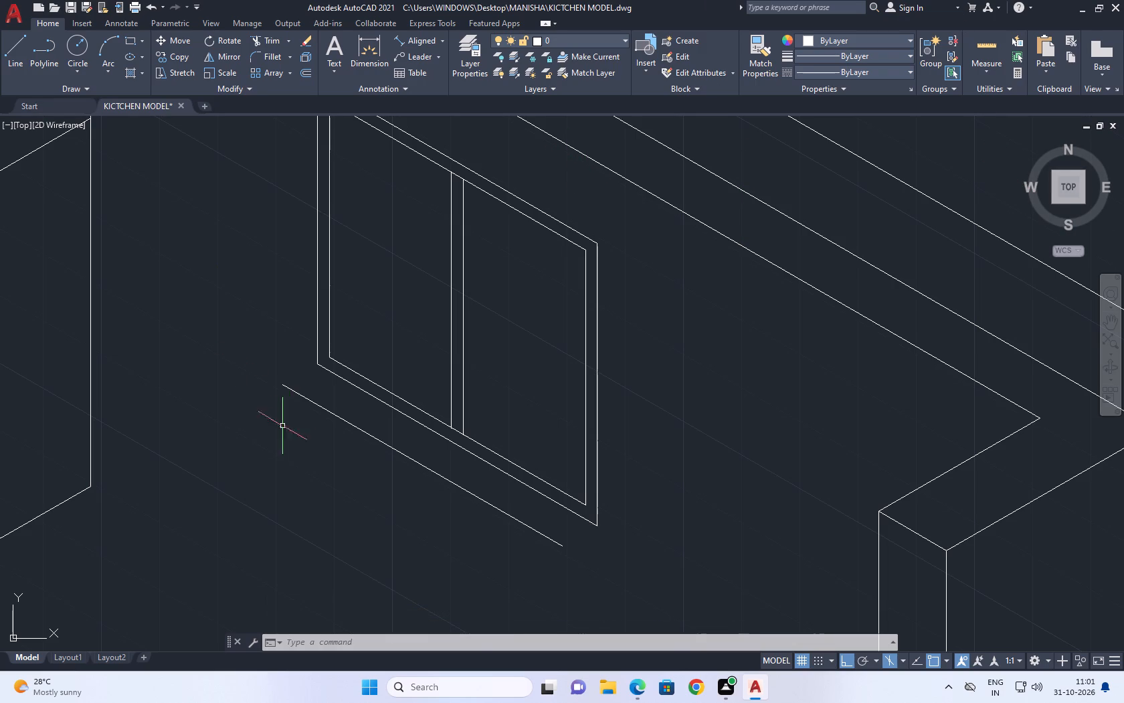
# Draw a line from the sill front edge's refrigerator-side end to the window frame's inner bottom corner.
pyautogui.moveTo(472, 453); pyautogui.dragTo(426, 335, button='middle')
pyautogui.moveTo(535, 404); pyautogui.dragTo(512, 412, button='middle')
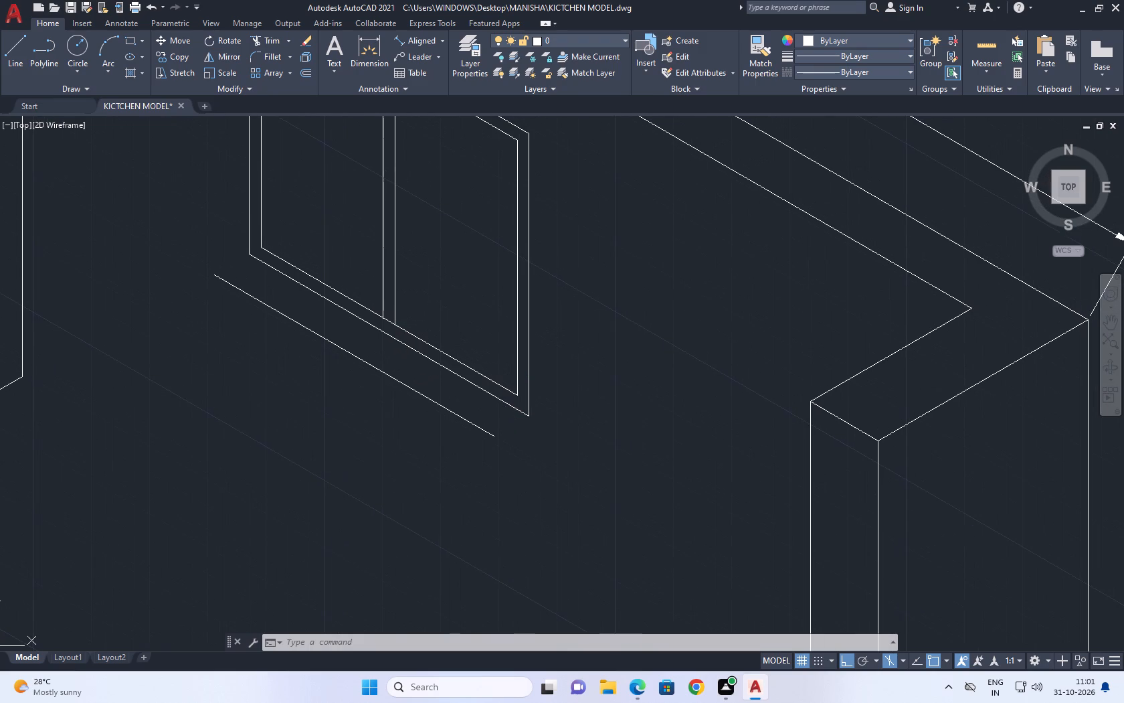
pyautogui.moveTo(458, 524); pyautogui.dragTo(529, 487, button='middle')
pyautogui.scroll(-1, 472, 510)
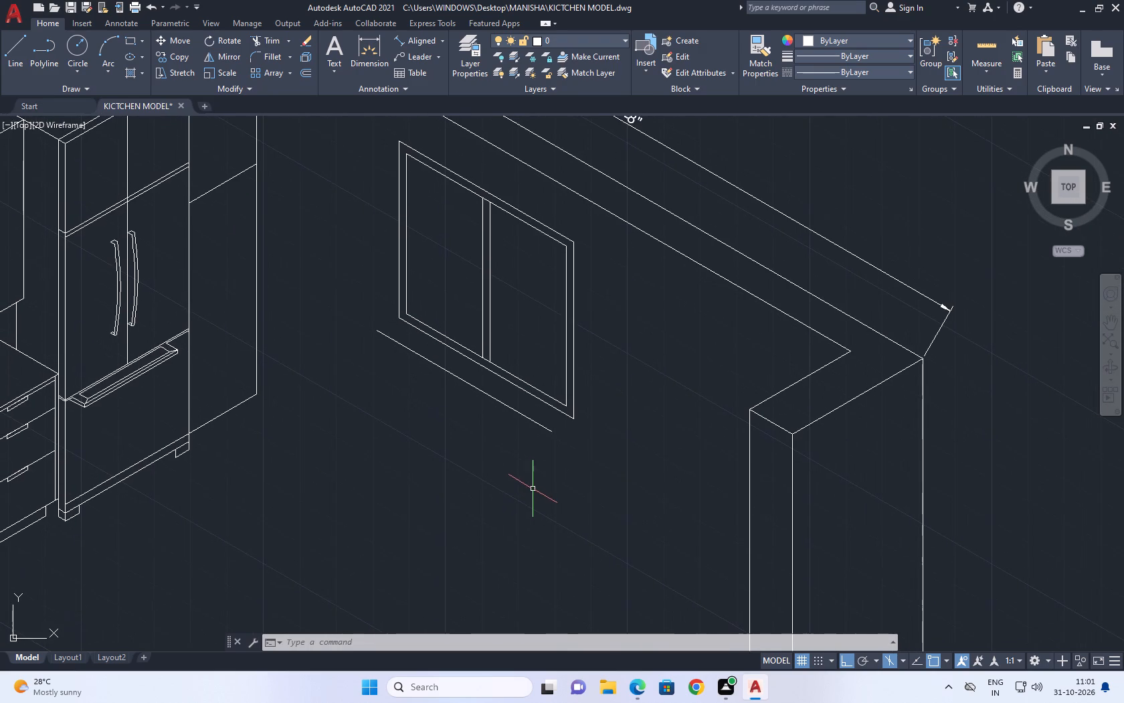
pyautogui.moveTo(531, 503); pyautogui.dragTo(504, 505, button='middle')
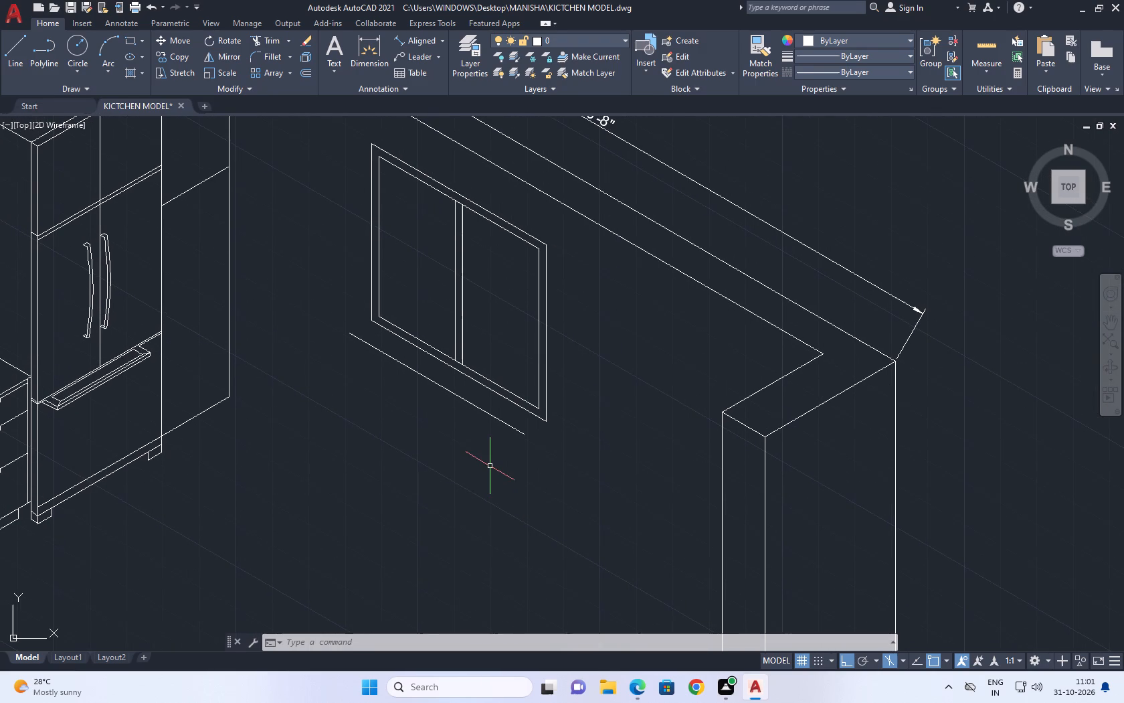
pyautogui.press('l')
pyautogui.press('space')
pyautogui.scroll(3, 519, 443)
pyautogui.moveTo(536, 435); pyautogui.dragTo(561, 510, button='middle')
pyautogui.scroll(-2, 580, 478)
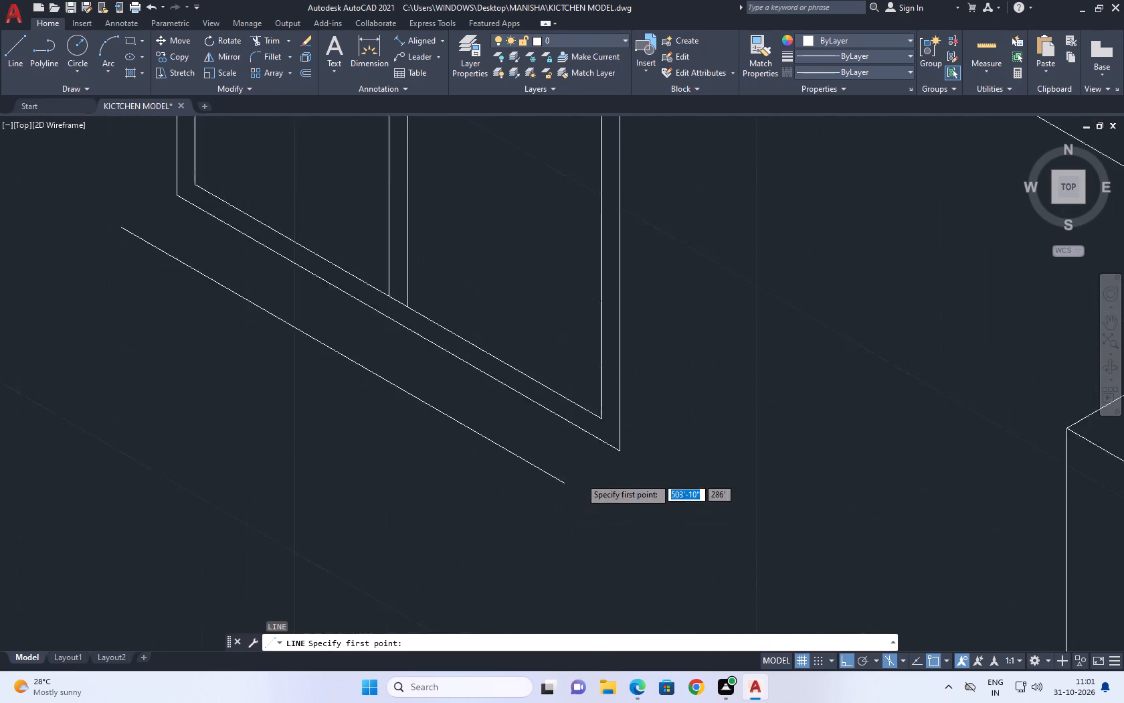
pyautogui.scroll(-1, 585, 475)
pyautogui.scroll(3, 409, 378)
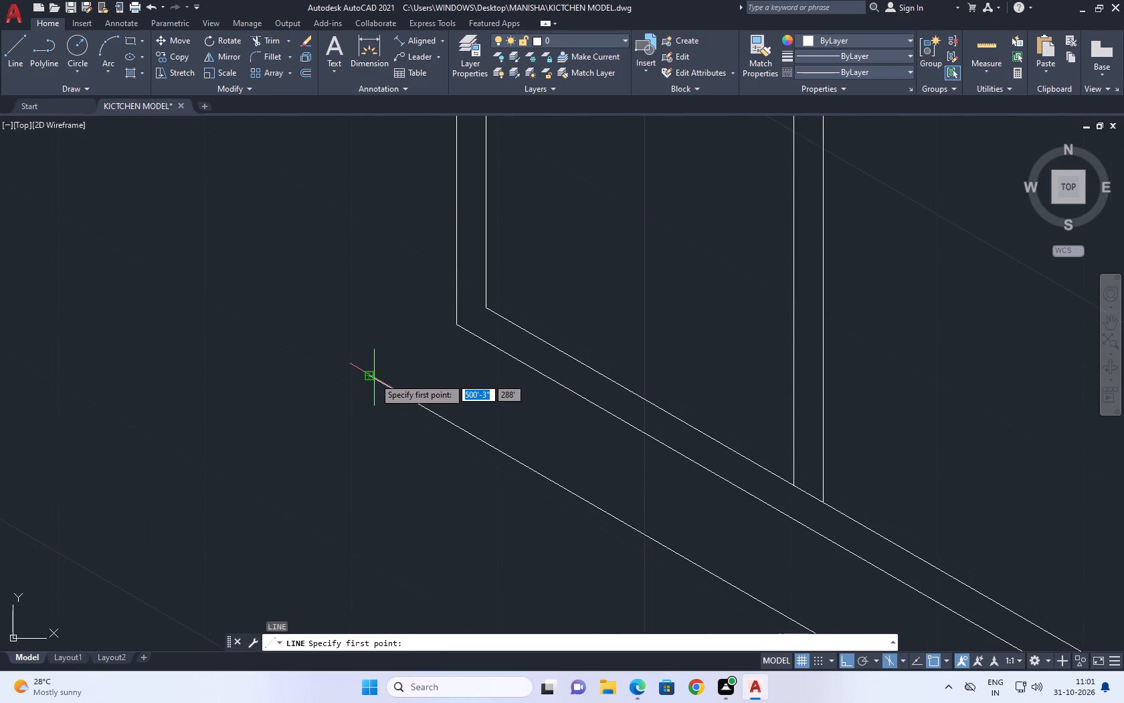
pyautogui.click(372, 378)
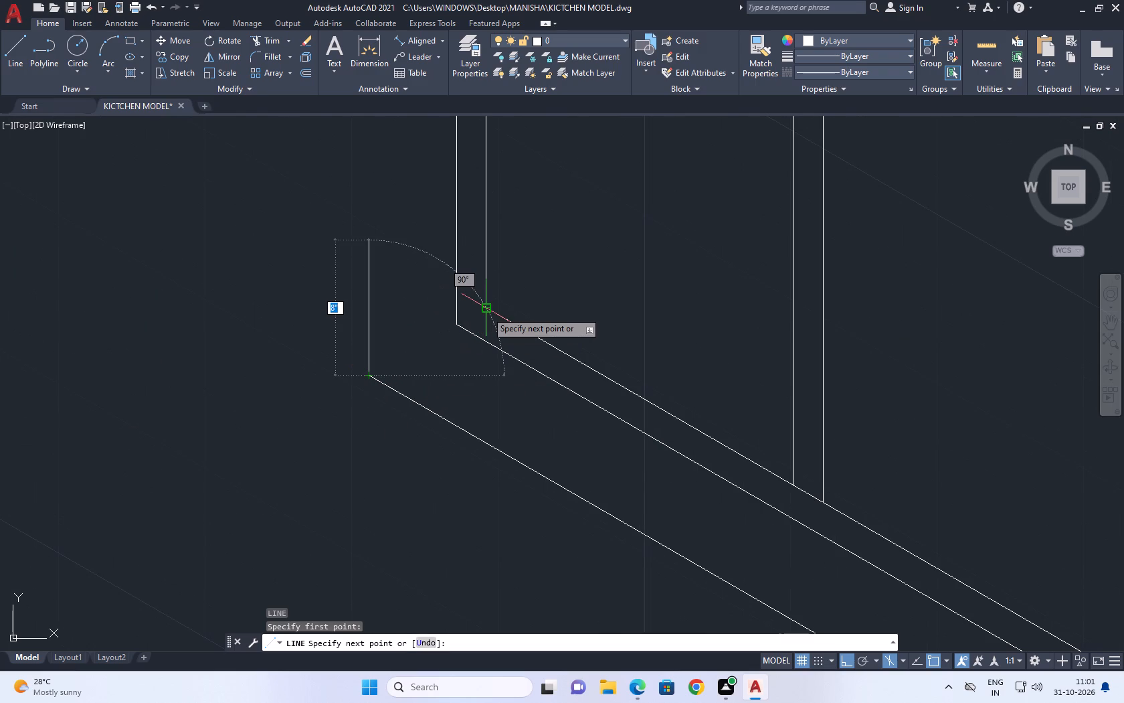
pyautogui.press('F5')
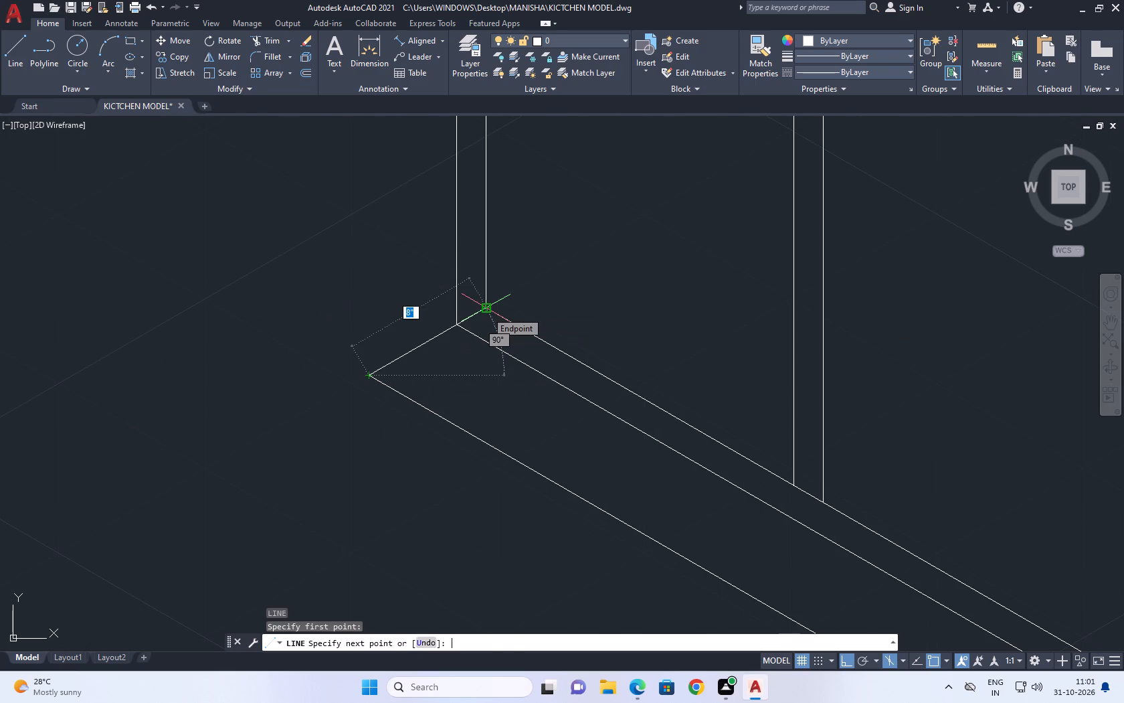
pyautogui.click(489, 309)
pyautogui.press('Escape')
# Trim the part of the sill's refrigerator-side edge that runs between the frame's outer and inner corners.
pyautogui.press('t')
pyautogui.press('r')
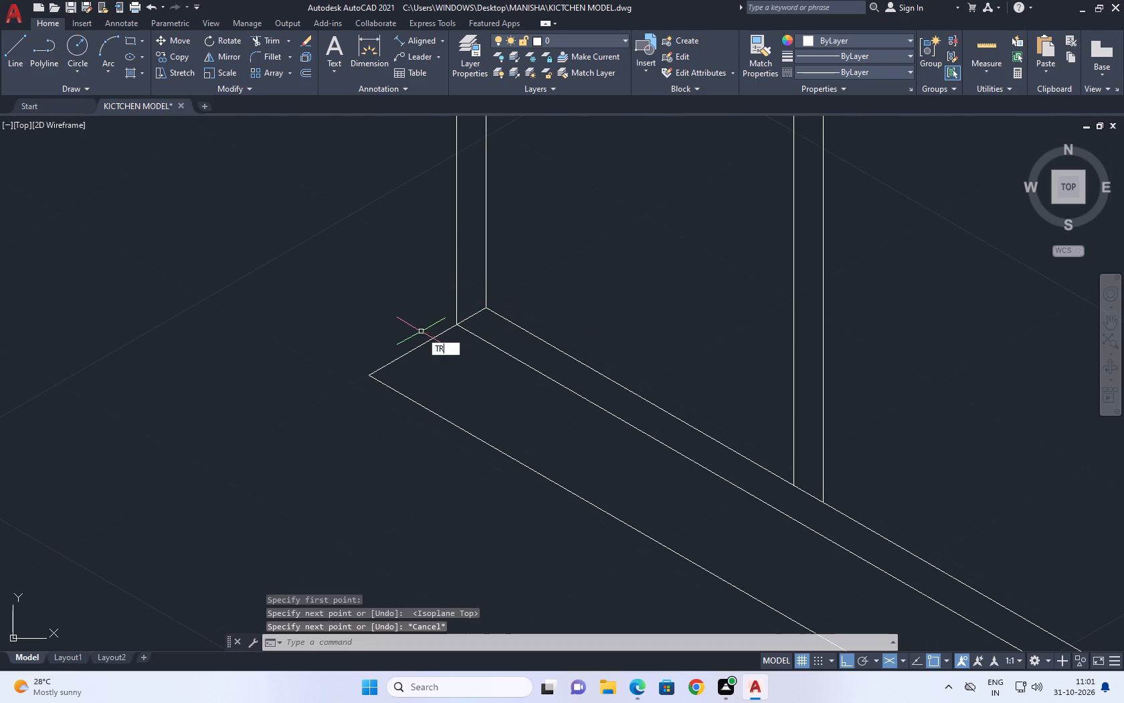
pyautogui.press('space')
pyautogui.scroll(2, 472, 319)
pyautogui.click(472, 312)
pyautogui.scroll(-6, 469, 297)
pyautogui.press('Escape')
# Draw a line about 1'-0" long at 30° from the sill front edge's other end past the frame's outer bottom corner.
pyautogui.scroll(-5, 512, 320)
pyautogui.moveTo(600, 347); pyautogui.dragTo(588, 329, button='middle')
pyautogui.middleClick(597, 366)
pyautogui.rightClick(623, 310)
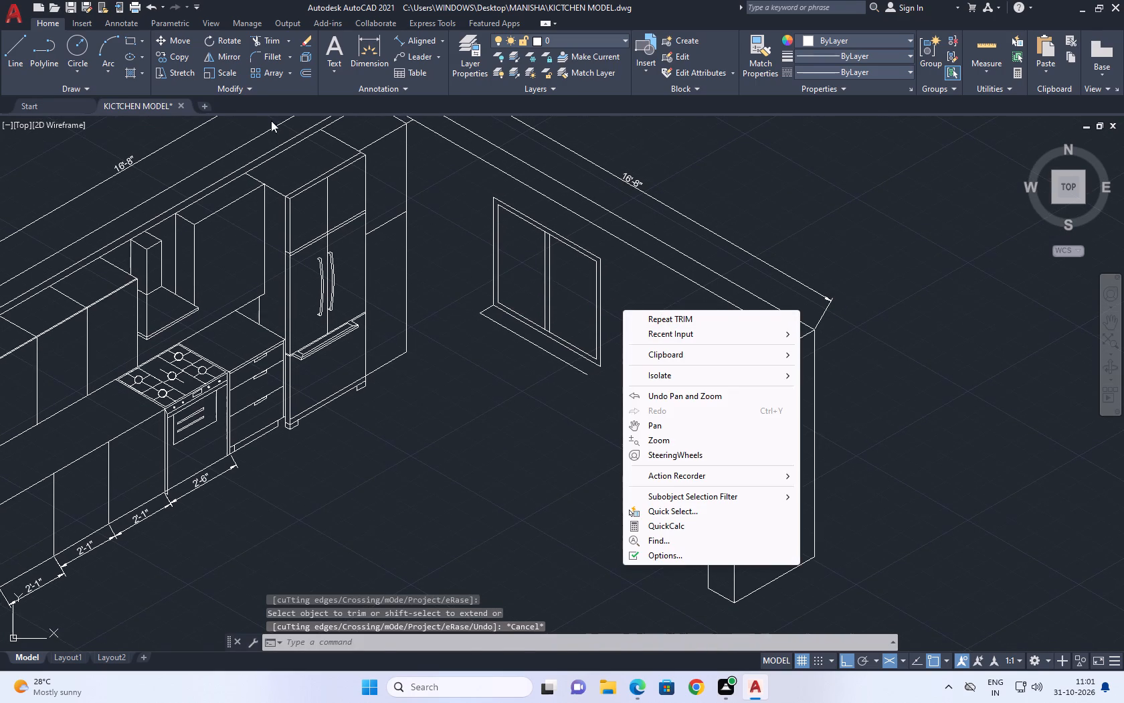
pyautogui.click(430, 252)
pyautogui.click(422, 269)
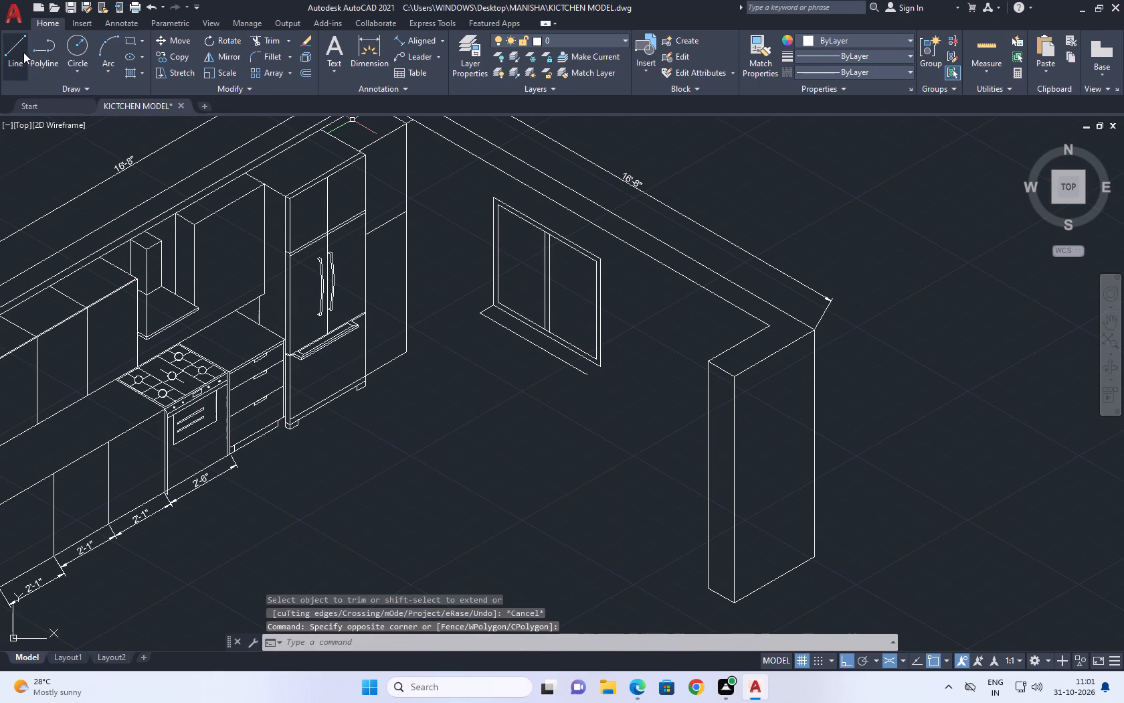
pyautogui.click(21, 51)
pyautogui.scroll(3, 587, 378)
pyautogui.click(586, 363)
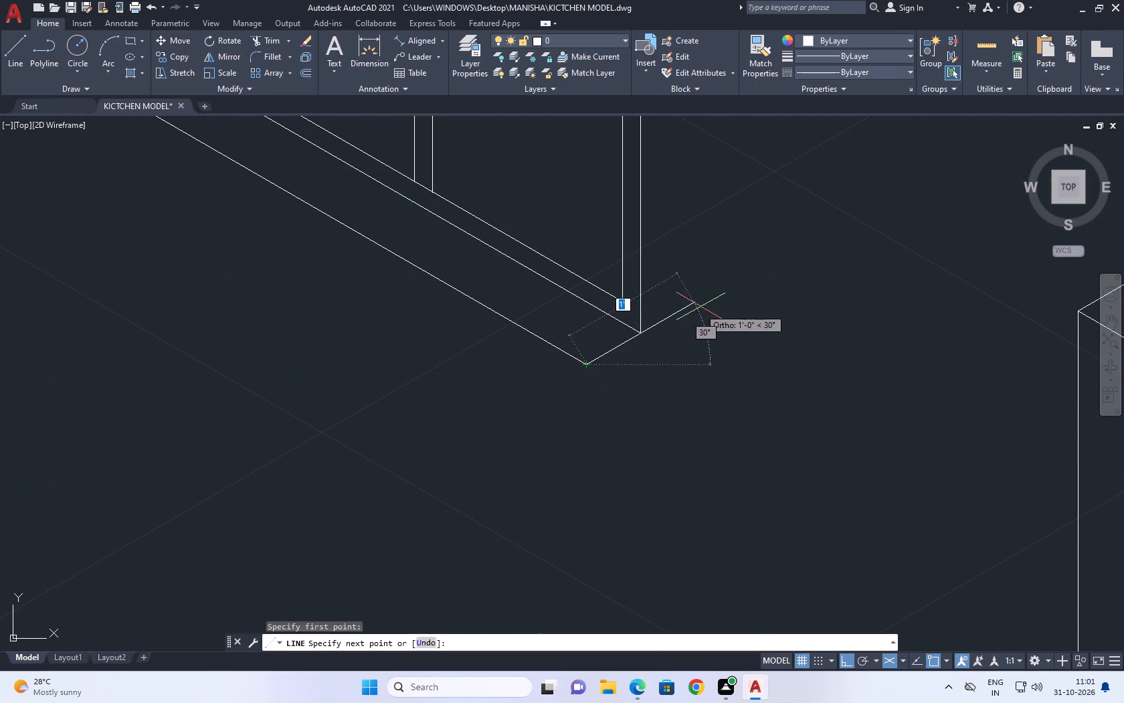
pyautogui.click(702, 304)
pyautogui.rightClick(714, 274)
pyautogui.click(755, 293)
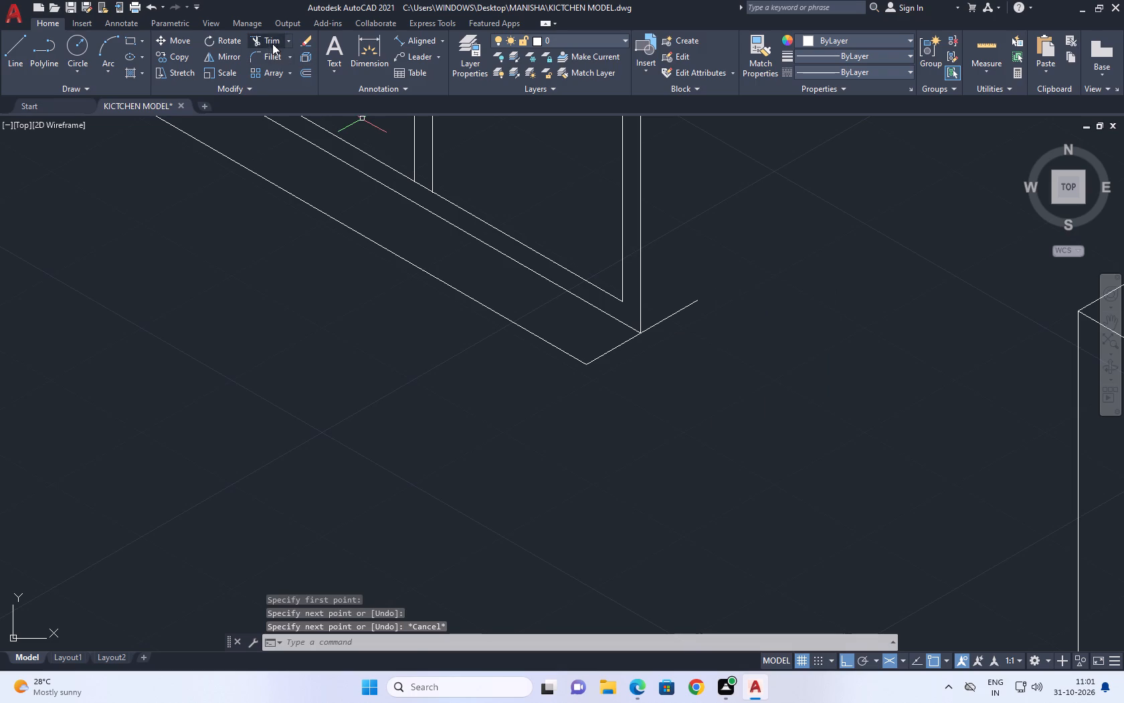
# Trim the part of the new sill side line that extends beyond the frame's outer bottom corner.
pyautogui.click(268, 35)
pyautogui.scroll(2, 684, 327)
pyautogui.click(624, 234)
pyautogui.click(747, 449)
pyautogui.rightClick(699, 314)
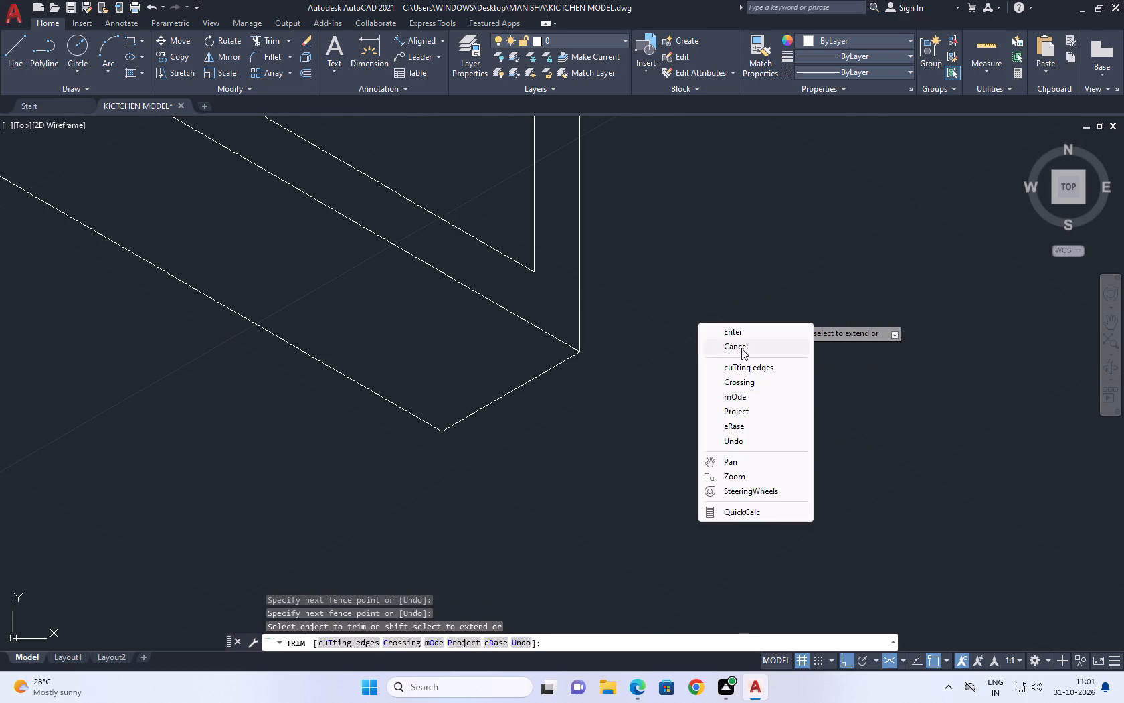
pyautogui.click(741, 348)
# Review the whole isometric kitchen, including the window and its sill on the second wall.
pyautogui.scroll(-7, 765, 355)
pyautogui.moveTo(779, 377); pyautogui.dragTo(790, 415, button='middle')
pyautogui.scroll(-1, 793, 410)
pyautogui.scroll(1, 779, 398)
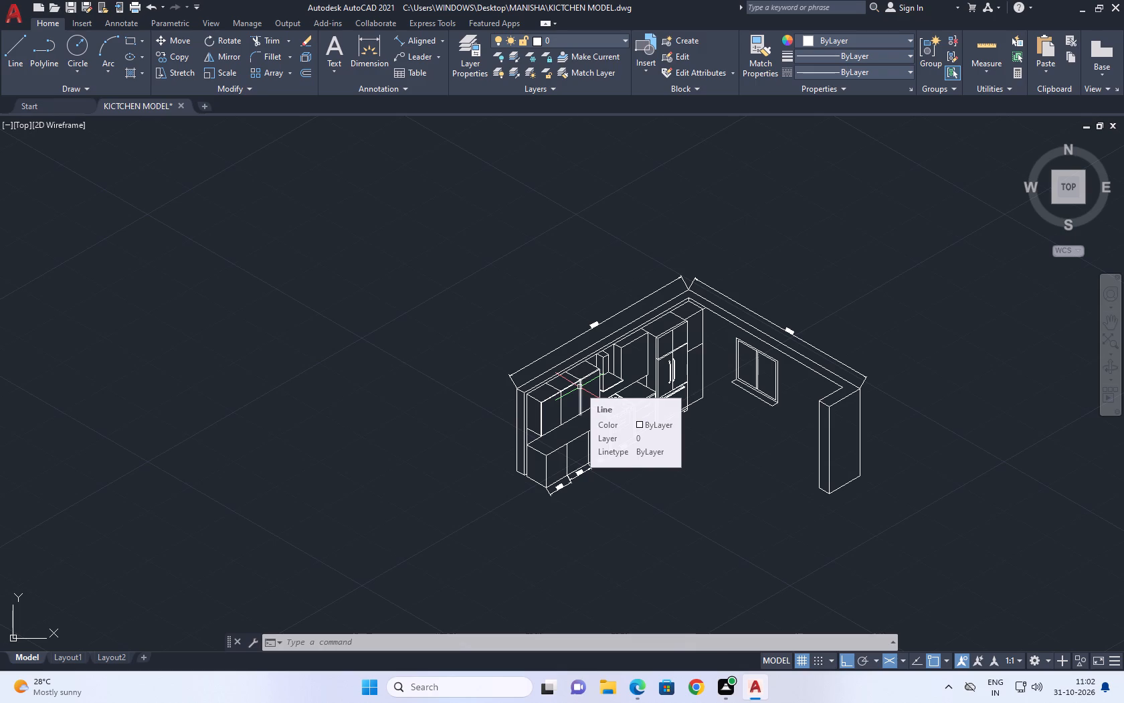
pyautogui.moveTo(583, 399); pyautogui.dragTo(466, 354, button='middle')
pyautogui.moveTo(438, 358); pyautogui.dragTo(424, 347, button='middle')
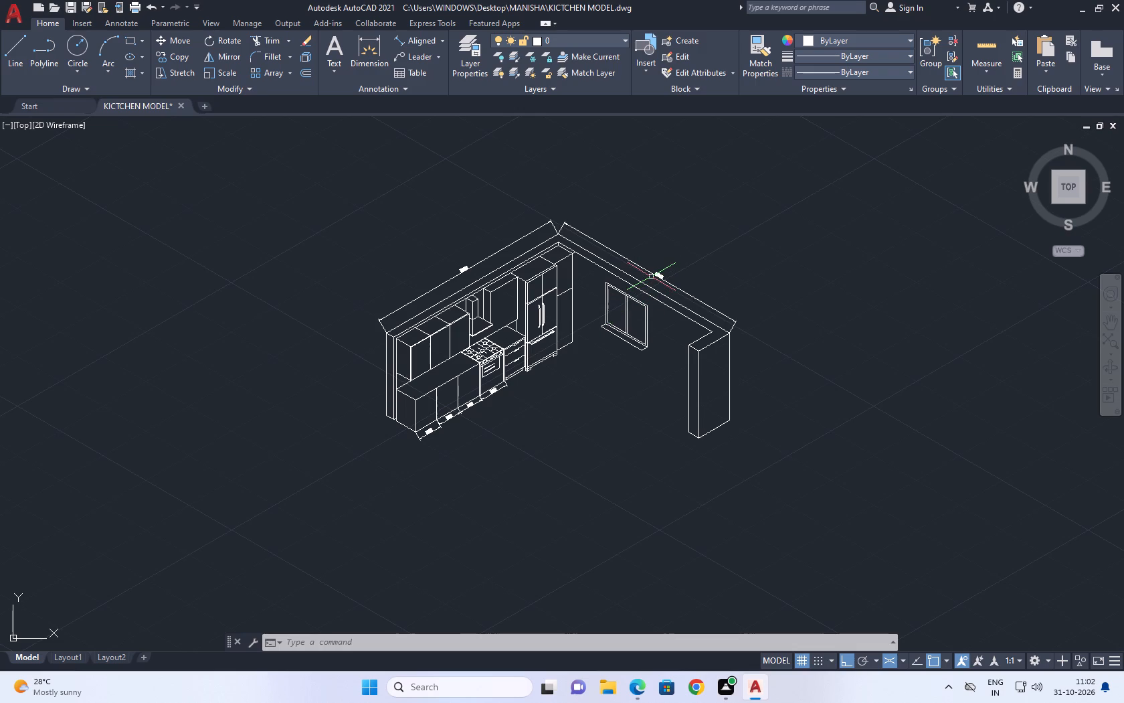
pyautogui.moveTo(666, 291); pyautogui.dragTo(650, 282, button='middle')
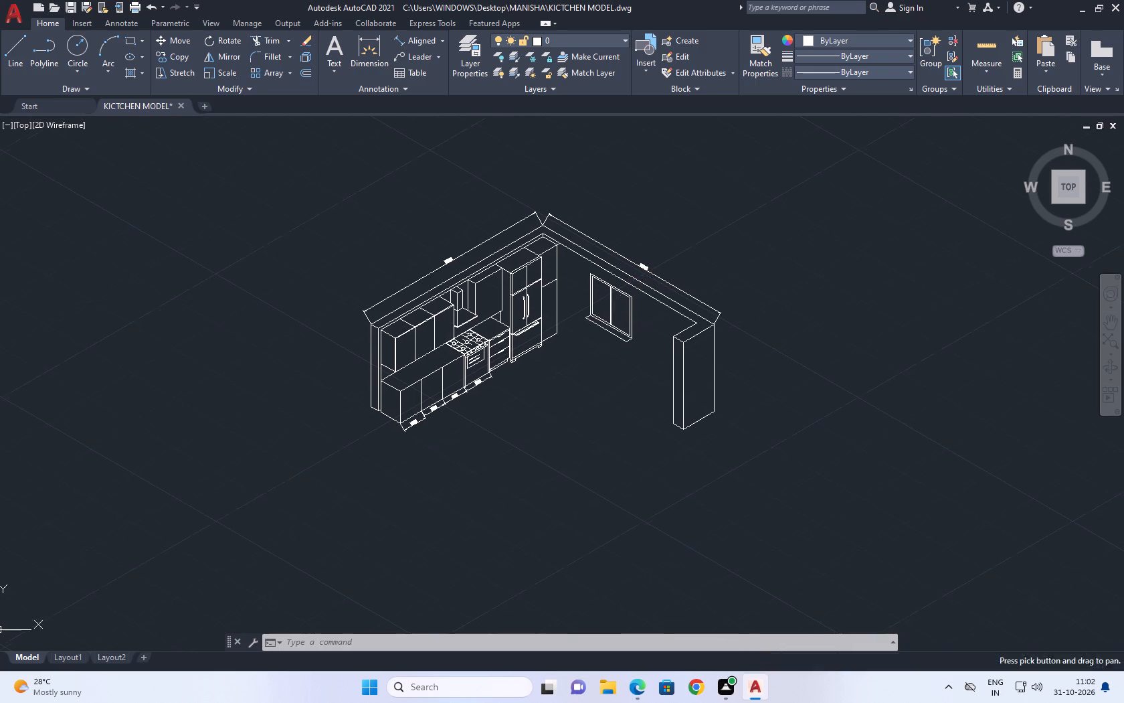
pyautogui.scroll(1, 593, 293)
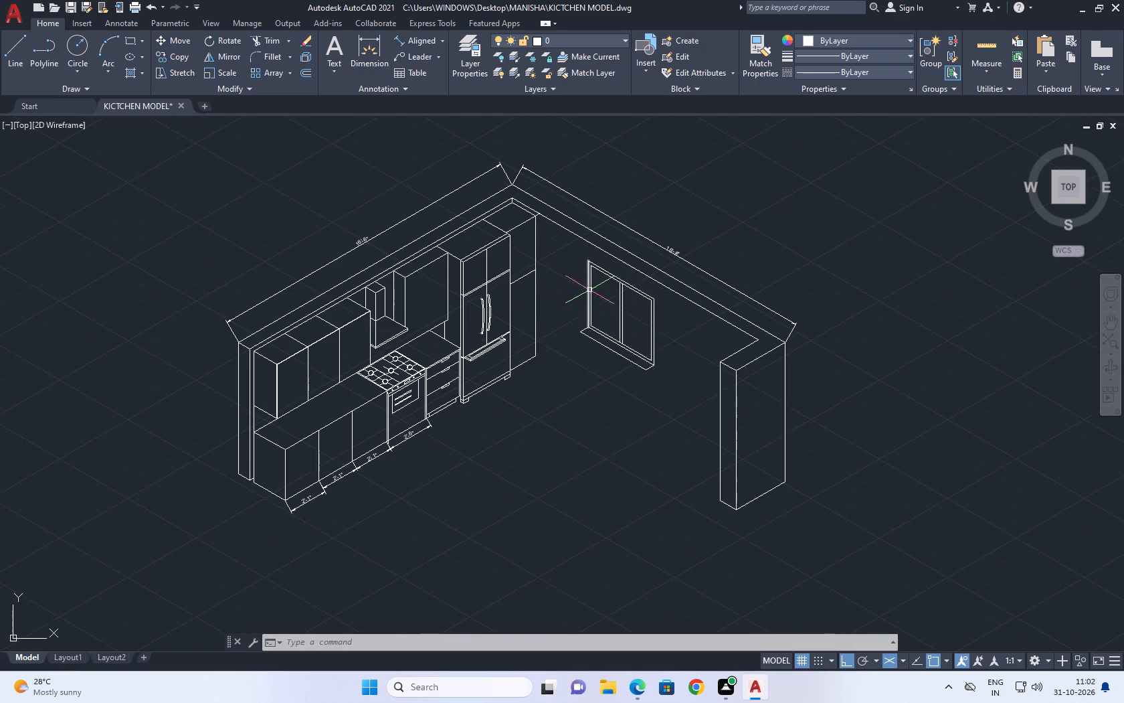